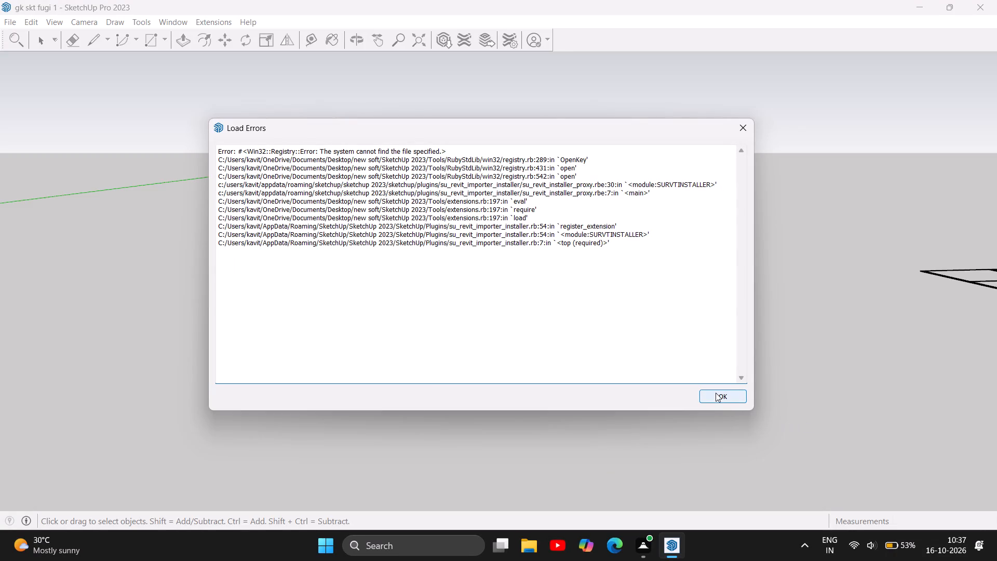
Dismiss the Load Errors report shown at SketchUp startup.
{"action": "left_click", "coordinate": [716, 393]}
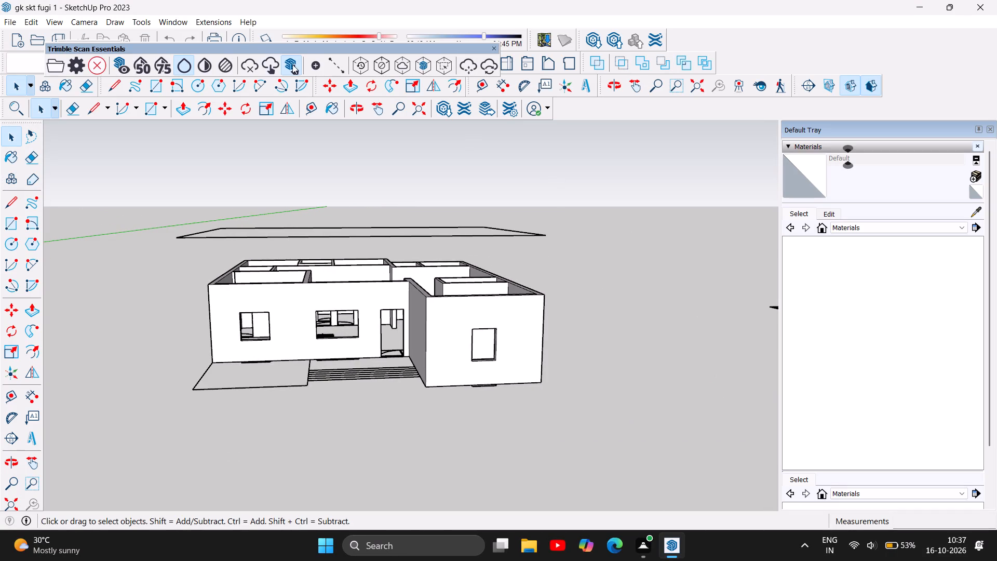
Open 3D Warehouse and follow its Update SketchUp link to the browser.
{"action": "left_click", "coordinate": [170, 20]}
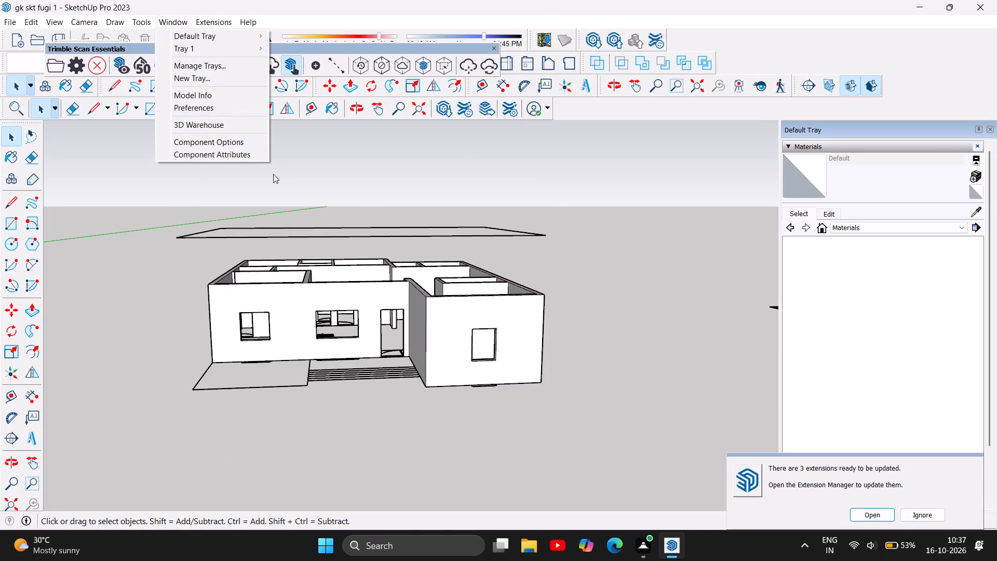
{"action": "left_click", "coordinate": [209, 125]}
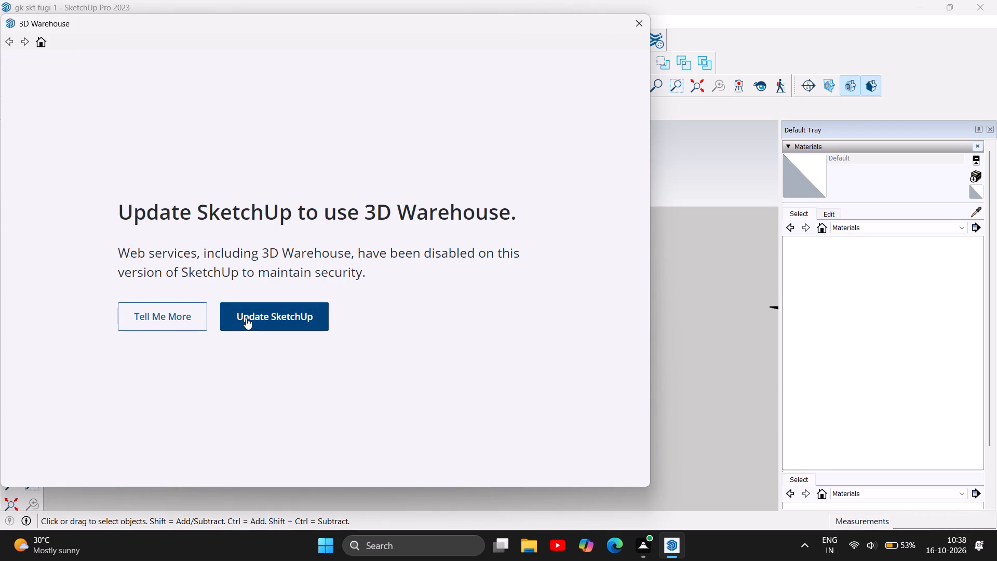
{"action": "left_click", "coordinate": [298, 310]}
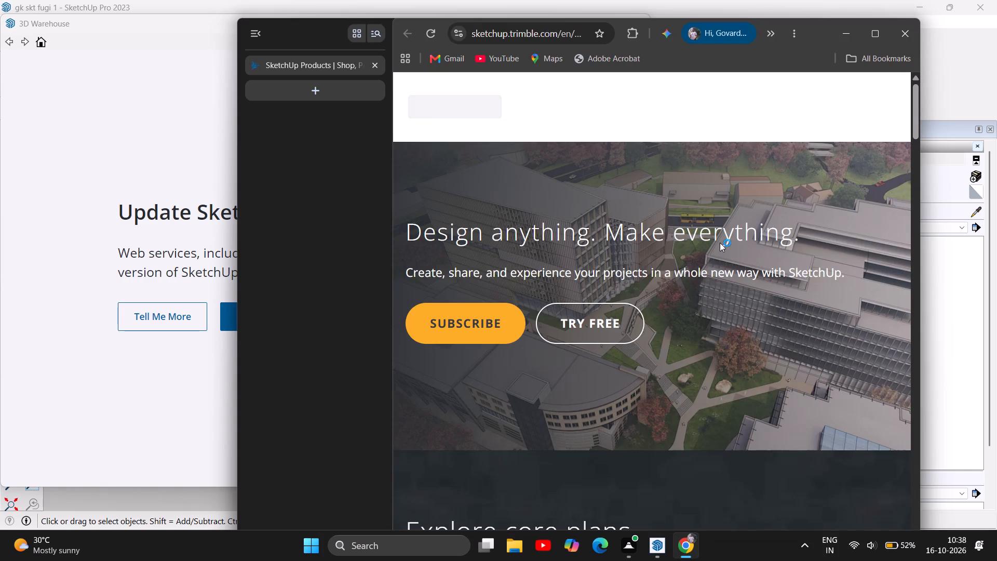
Read through the SketchUp products page, from the core plans to the footer, for an update or 3D Warehouse option.
{"action": "scroll", "coordinate": [703, 295], "scroll_direction": "down", "scroll_amount": 2}
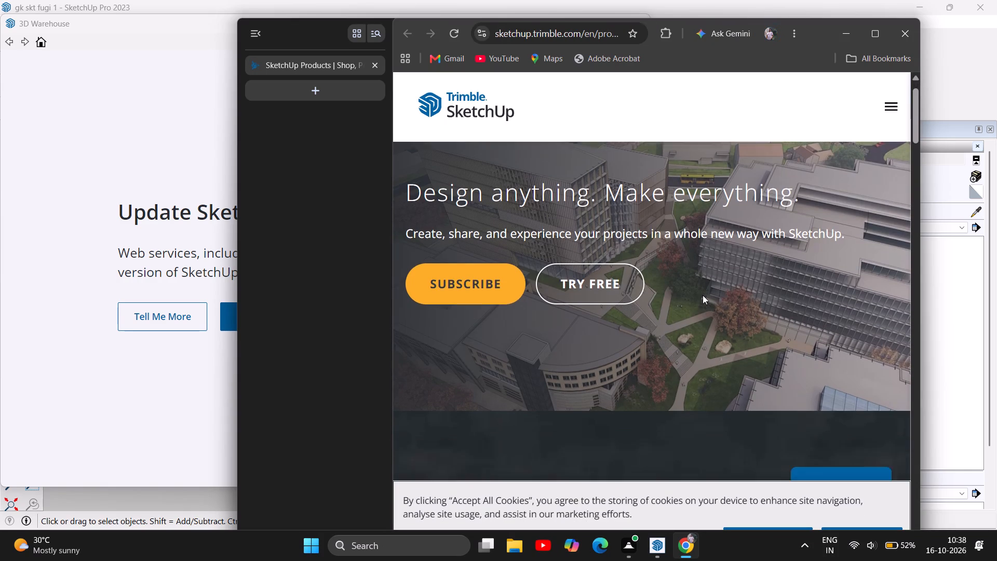
{"action": "scroll", "coordinate": [703, 295], "scroll_direction": "down", "scroll_amount": 1}
{"action": "scroll", "coordinate": [694, 338], "scroll_direction": "down", "scroll_amount": 4}
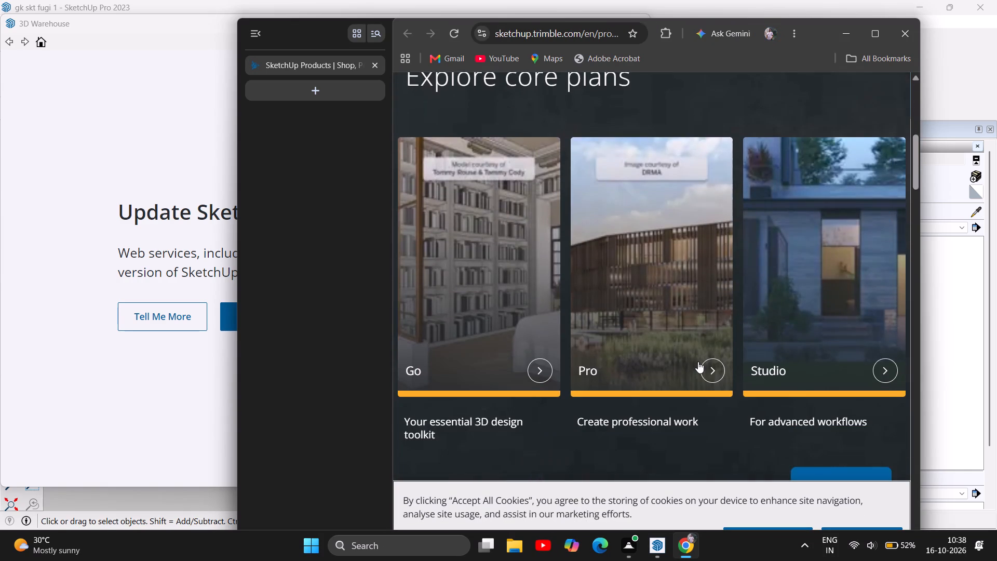
{"action": "scroll", "coordinate": [698, 362], "scroll_direction": "down", "scroll_amount": 10}
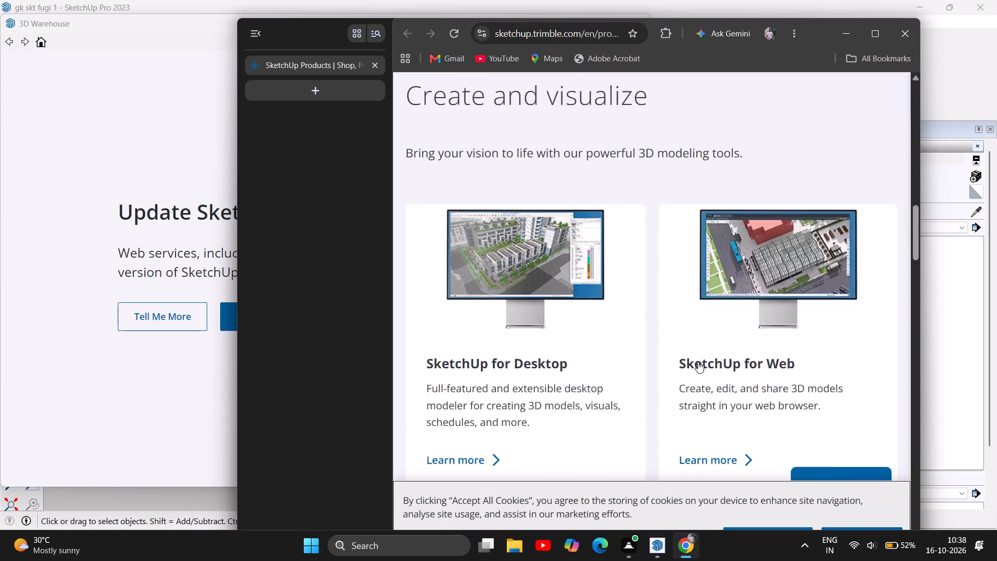
{"action": "scroll", "coordinate": [698, 362], "scroll_direction": "down", "scroll_amount": 4}
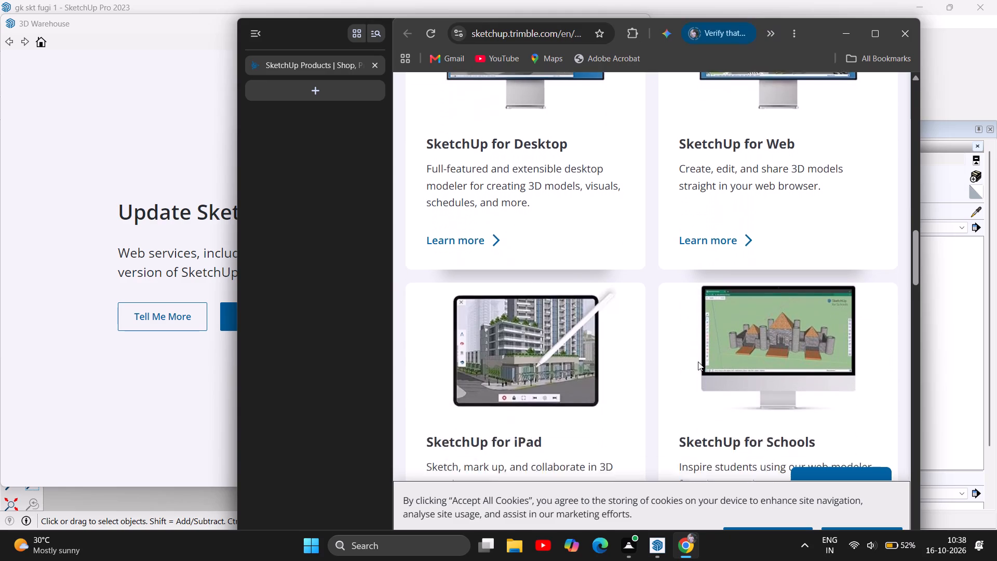
{"action": "scroll", "coordinate": [698, 362], "scroll_direction": "down", "scroll_amount": 9}
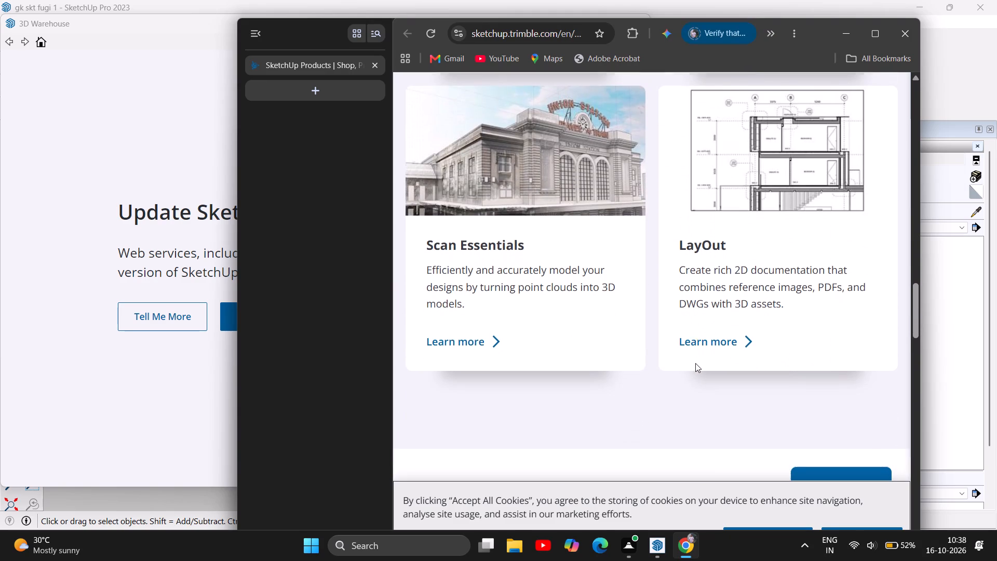
{"action": "scroll", "coordinate": [695, 363], "scroll_direction": "down", "scroll_amount": 5}
{"action": "scroll", "coordinate": [694, 364], "scroll_direction": "up", "scroll_amount": 3}
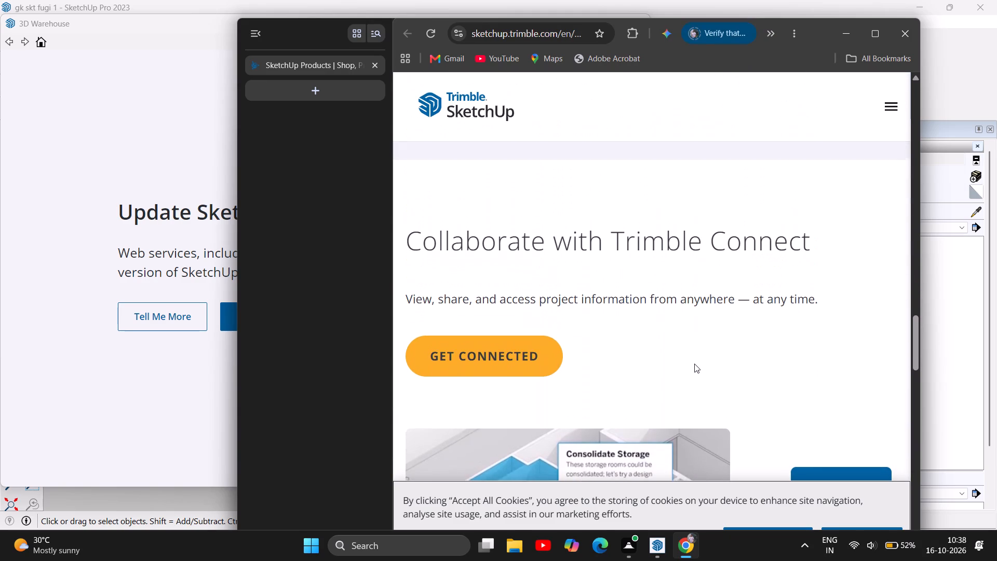
{"action": "scroll", "coordinate": [694, 364], "scroll_direction": "down", "scroll_amount": 3}
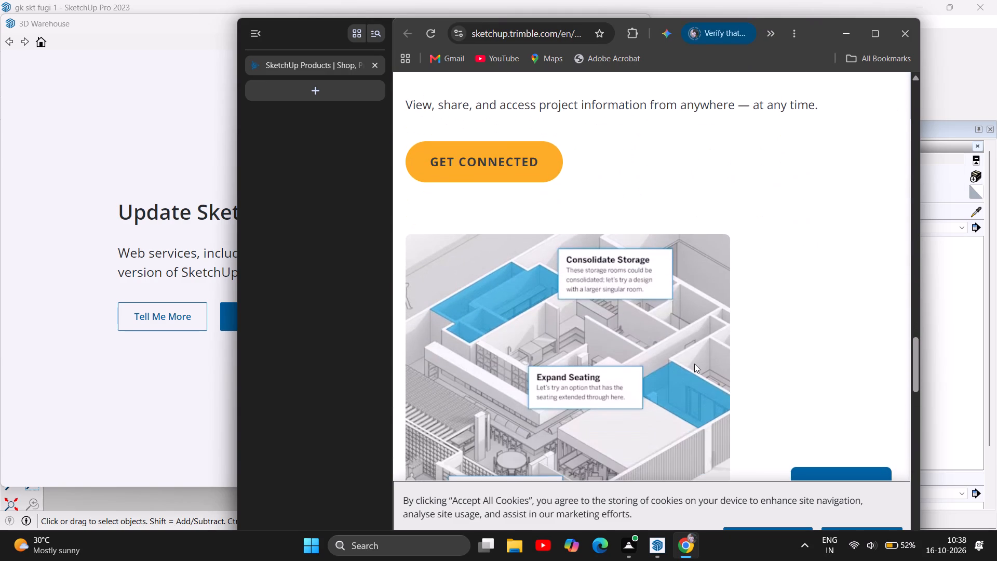
{"action": "scroll", "coordinate": [694, 364], "scroll_direction": "down", "scroll_amount": 3}
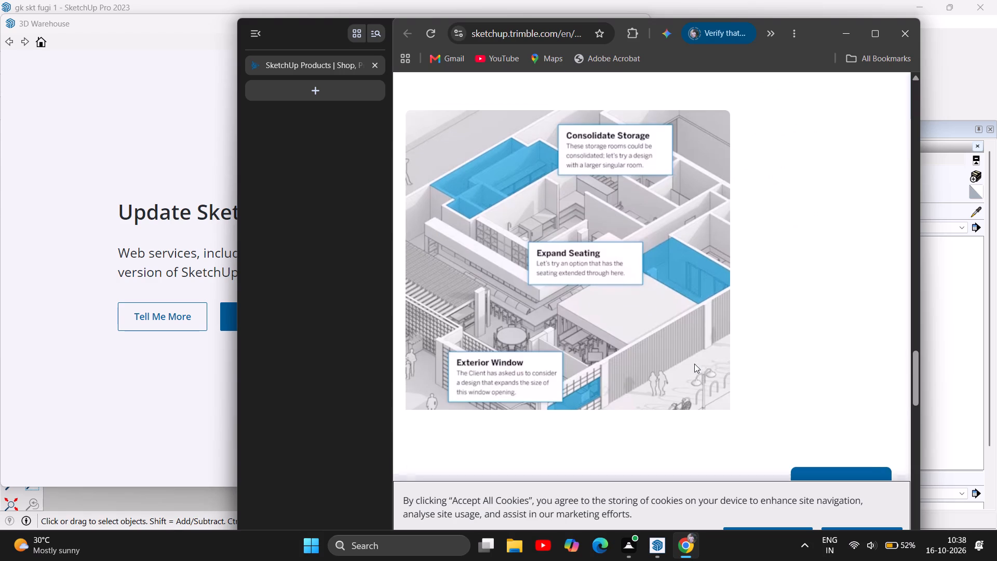
{"action": "scroll", "coordinate": [694, 364], "scroll_direction": "down", "scroll_amount": 17}
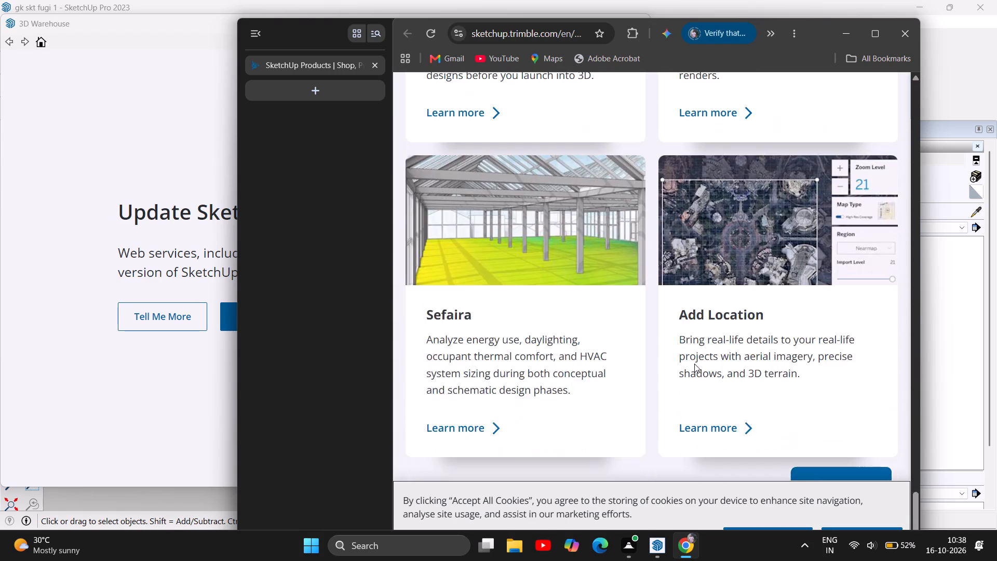
{"action": "scroll", "coordinate": [694, 364], "scroll_direction": "down", "scroll_amount": 14}
{"action": "scroll", "coordinate": [694, 364], "scroll_direction": "down", "scroll_amount": 14}
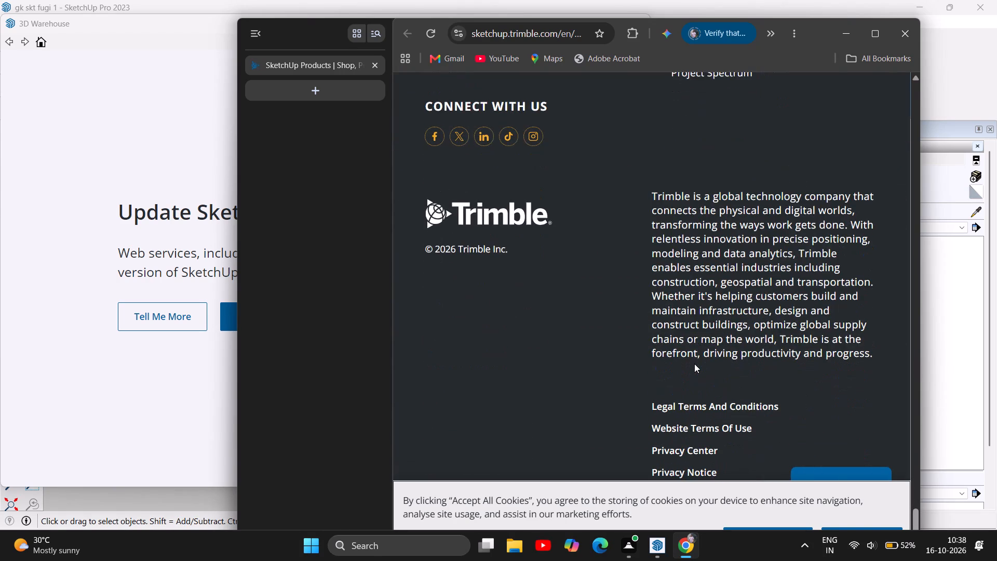
{"action": "right_click", "coordinate": [694, 364]}
{"action": "scroll", "coordinate": [694, 364], "scroll_direction": "up", "scroll_amount": 6}
{"action": "left_click", "coordinate": [568, 341]}
{"action": "scroll", "coordinate": [582, 335], "scroll_direction": "up", "scroll_amount": 6}
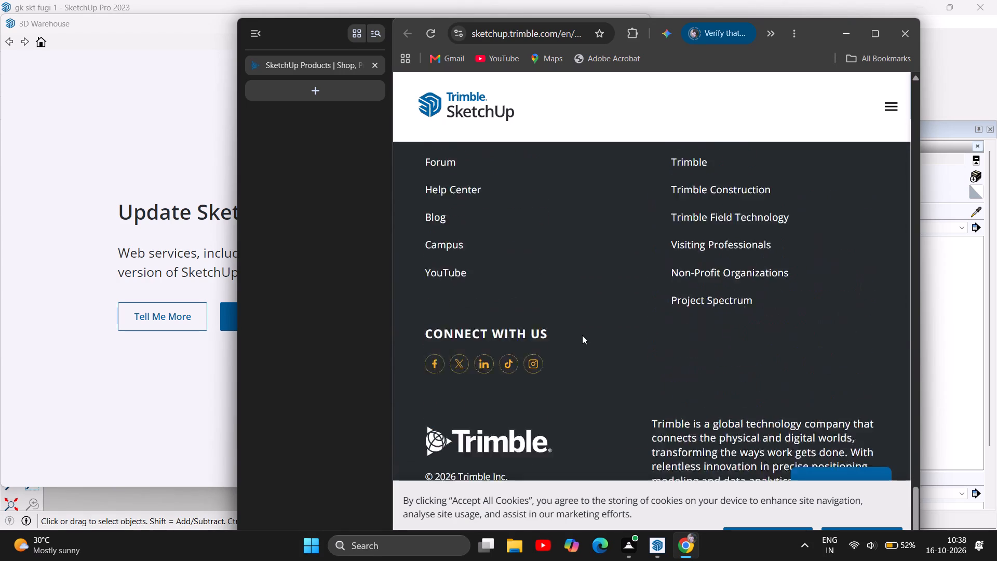
{"action": "scroll", "coordinate": [582, 335], "scroll_direction": "up", "scroll_amount": 7}
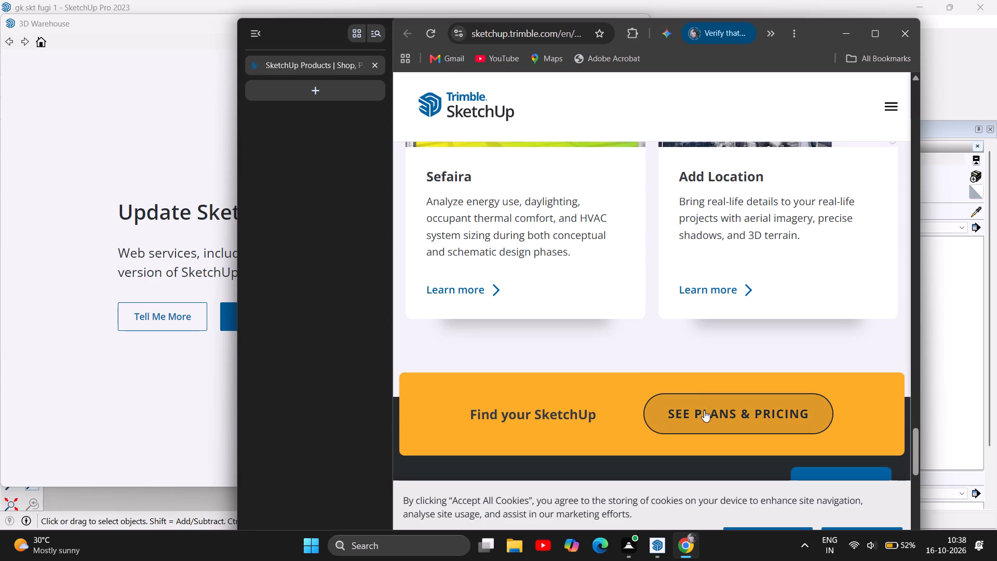
{"action": "scroll", "coordinate": [665, 369], "scroll_direction": "up", "scroll_amount": 16}
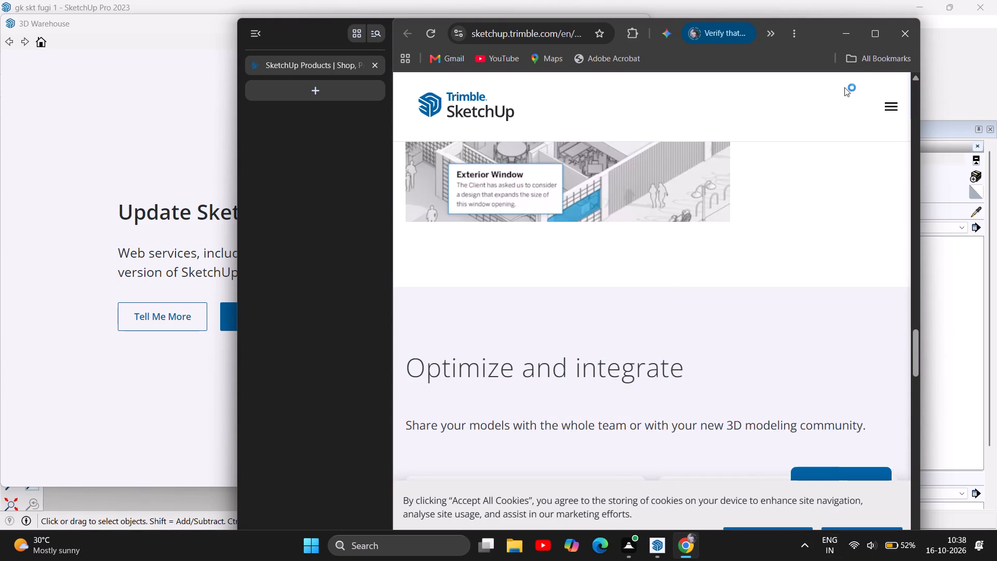
Maximize the browser window and accept all cookies on the SketchUp site.
{"action": "left_click", "coordinate": [872, 35]}
{"action": "scroll", "coordinate": [757, 250], "scroll_direction": "down", "scroll_amount": 3}
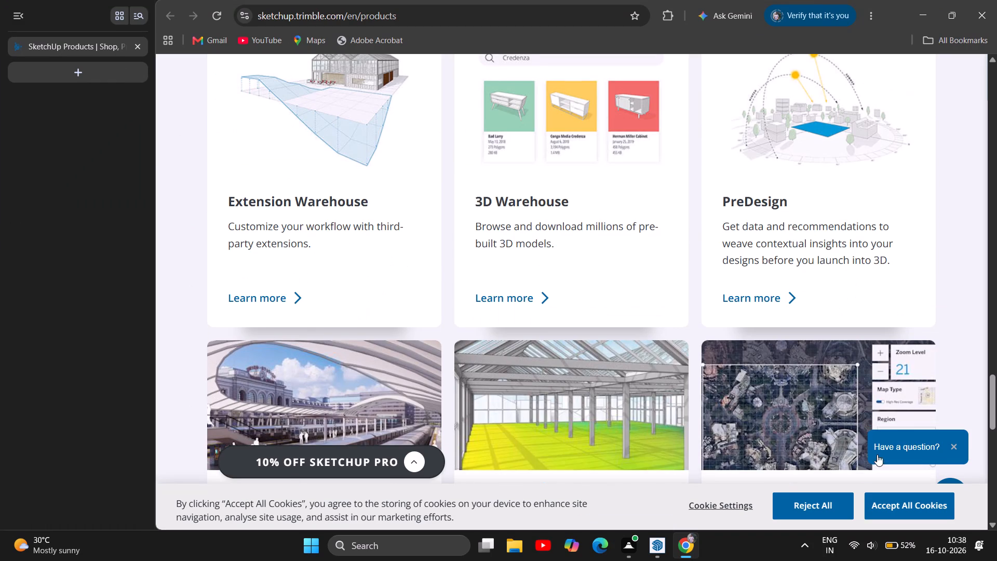
{"action": "left_click", "coordinate": [902, 503]}
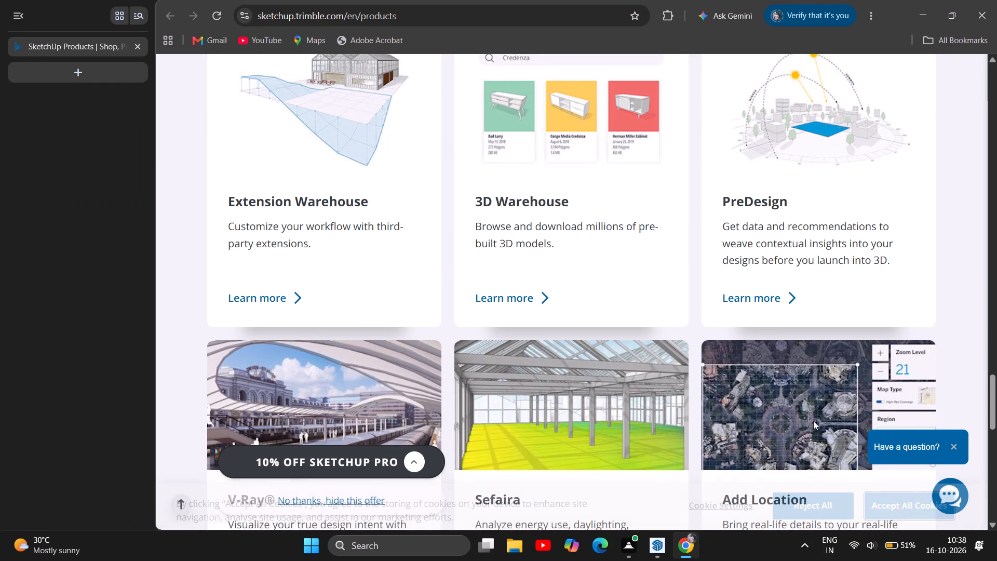
Examine the product cards on the SketchUp products page, including 3D Warehouse, Extension Warehouse and the desktop, web and iPad versions.
{"action": "scroll", "coordinate": [812, 422], "scroll_direction": "down", "scroll_amount": 15}
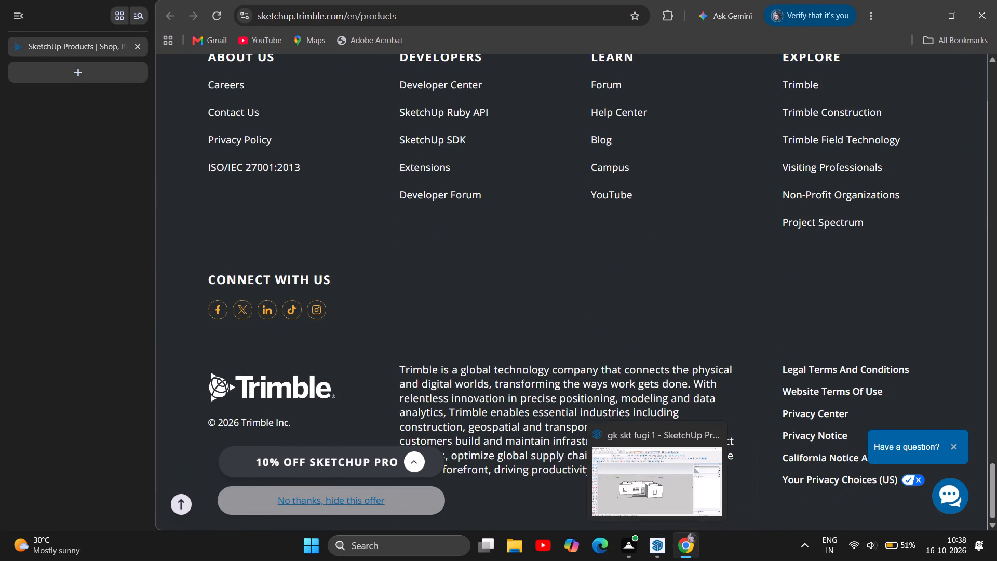
{"action": "scroll", "coordinate": [540, 417], "scroll_direction": "up", "scroll_amount": 11}
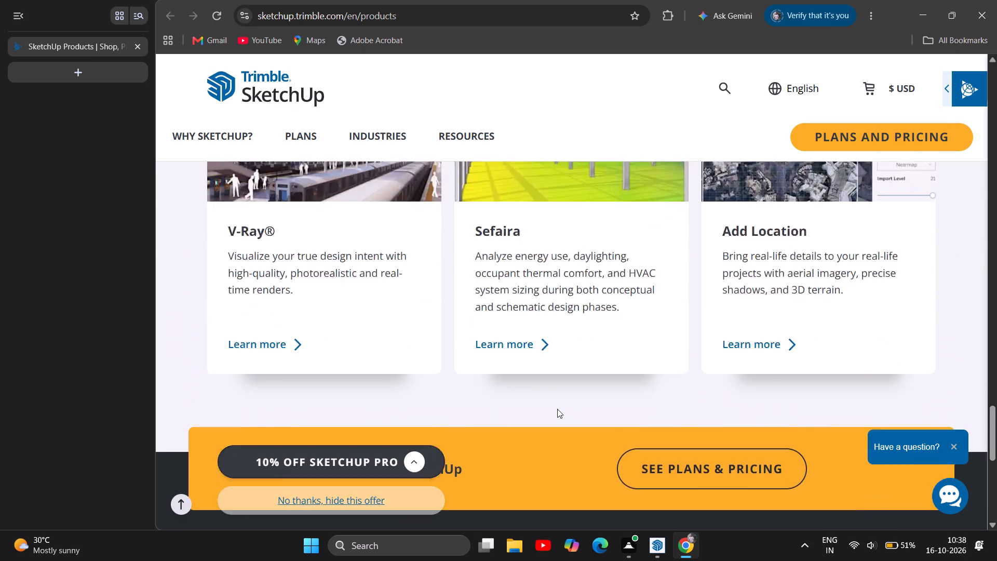
{"action": "scroll", "coordinate": [663, 374], "scroll_direction": "up", "scroll_amount": 9}
{"action": "scroll", "coordinate": [687, 366], "scroll_direction": "down", "scroll_amount": 3}
{"action": "scroll", "coordinate": [687, 366], "scroll_direction": "up", "scroll_amount": 3}
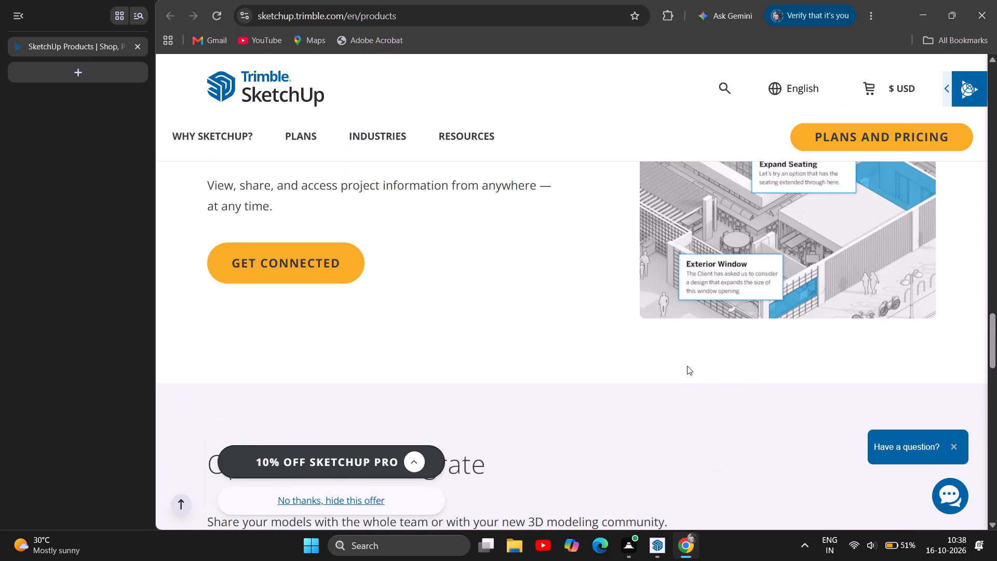
{"action": "scroll", "coordinate": [687, 366], "scroll_direction": "up", "scroll_amount": 3}
{"action": "scroll", "coordinate": [507, 346], "scroll_direction": "down", "scroll_amount": 2}
{"action": "scroll", "coordinate": [473, 314], "scroll_direction": "down", "scroll_amount": 2}
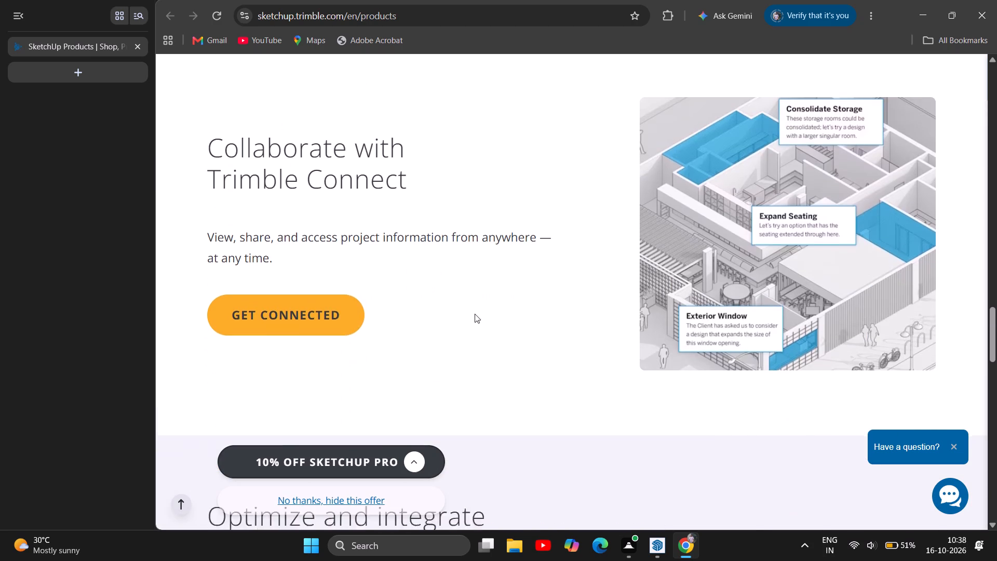
{"action": "scroll", "coordinate": [475, 314], "scroll_direction": "down", "scroll_amount": 8}
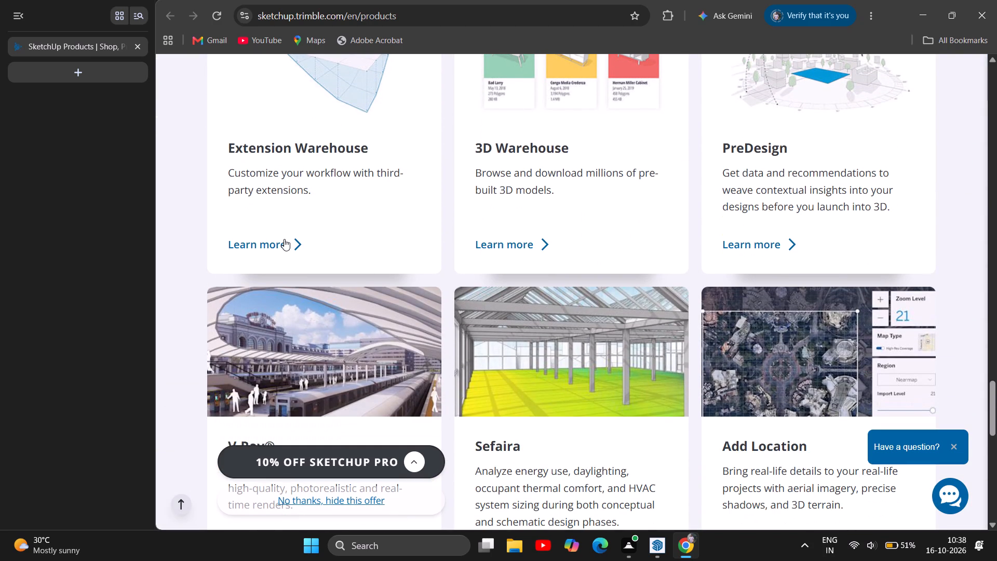
{"action": "scroll", "coordinate": [339, 282], "scroll_direction": "down", "scroll_amount": 3}
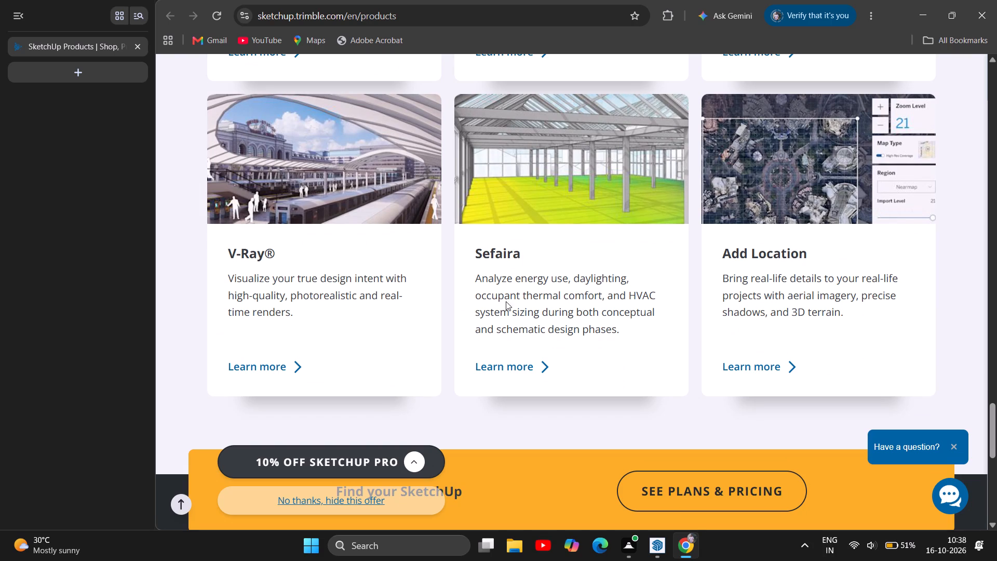
{"action": "scroll", "coordinate": [612, 306], "scroll_direction": "down", "scroll_amount": 3}
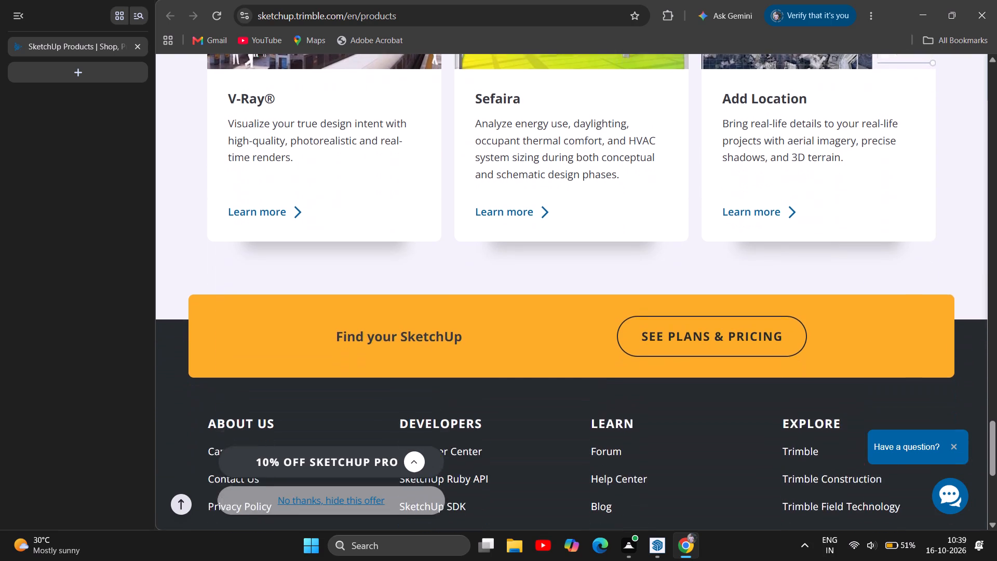
{"action": "scroll", "coordinate": [610, 306], "scroll_direction": "up", "scroll_amount": 15}
{"action": "scroll", "coordinate": [699, 241], "scroll_direction": "up", "scroll_amount": 6}
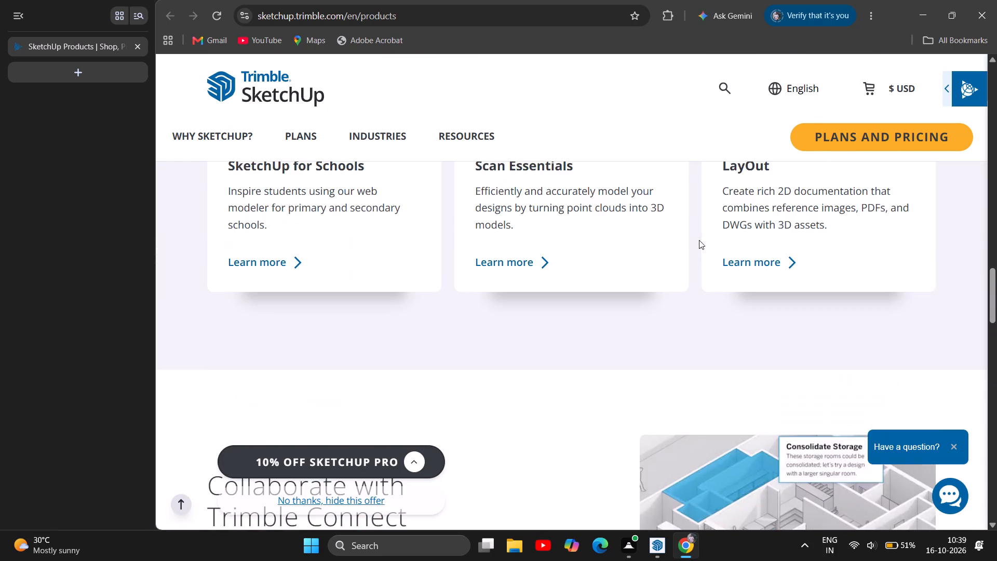
{"action": "scroll", "coordinate": [712, 236], "scroll_direction": "up", "scroll_amount": 5}
{"action": "scroll", "coordinate": [707, 236], "scroll_direction": "down", "scroll_amount": 1}
{"action": "scroll", "coordinate": [707, 236], "scroll_direction": "up", "scroll_amount": 2}
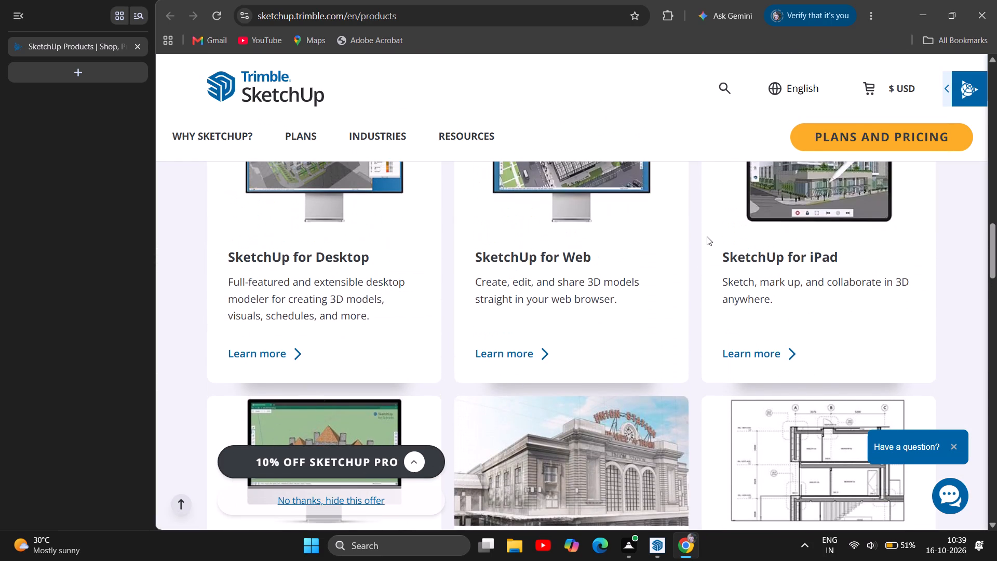
{"action": "scroll", "coordinate": [707, 236], "scroll_direction": "up", "scroll_amount": 1}
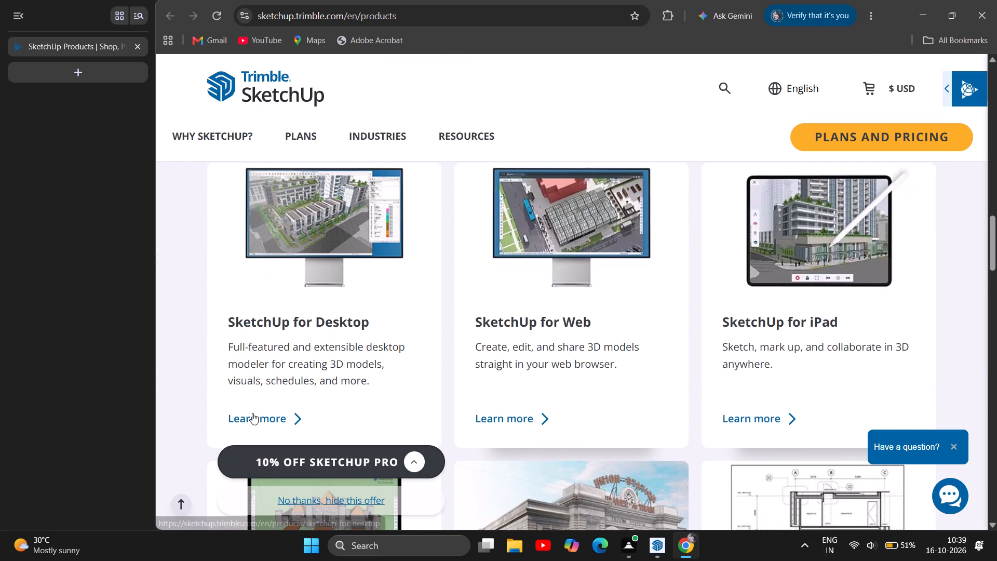
Open the SketchUp for Desktop product page, read through its features down to the footer, and close the browser.
{"action": "left_click", "coordinate": [252, 413]}
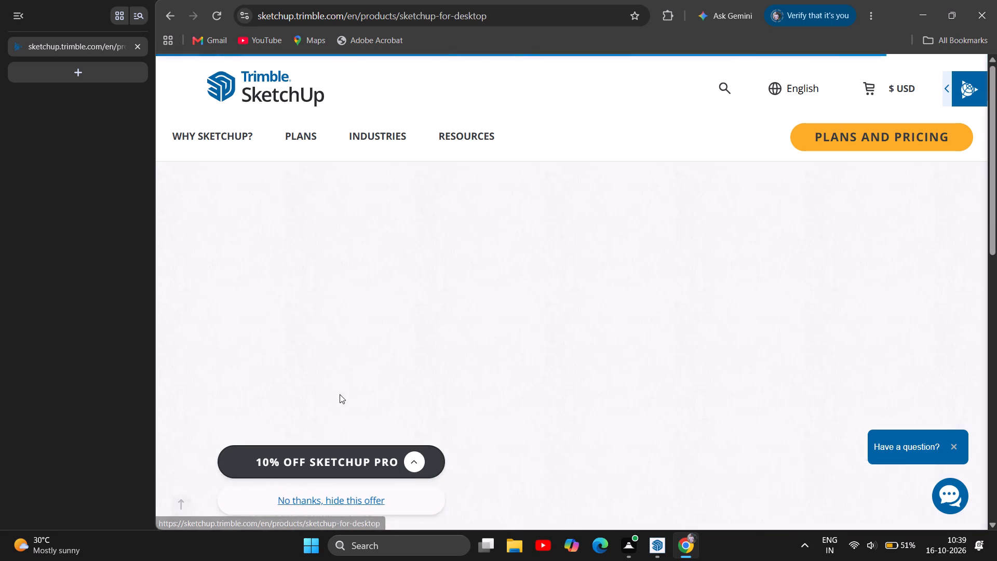
{"action": "scroll", "coordinate": [433, 324], "scroll_direction": "down", "scroll_amount": 8}
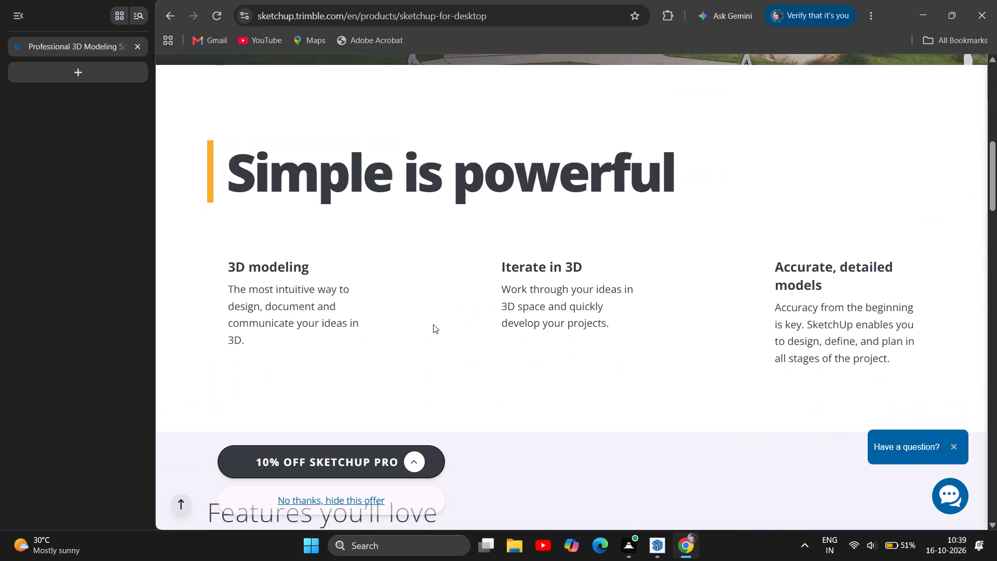
{"action": "scroll", "coordinate": [433, 324], "scroll_direction": "down", "scroll_amount": 15}
{"action": "scroll", "coordinate": [433, 324], "scroll_direction": "down", "scroll_amount": 6}
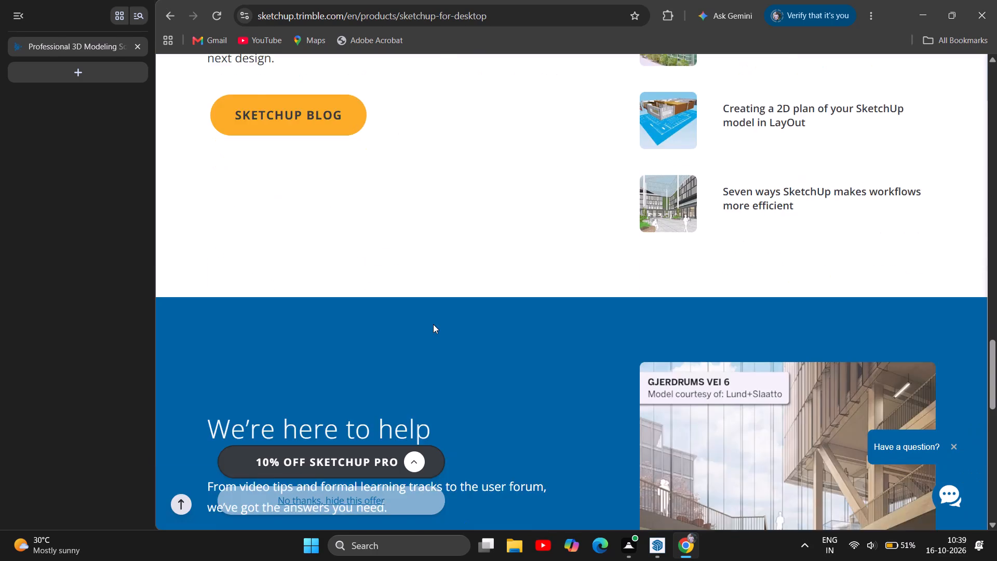
{"action": "scroll", "coordinate": [433, 324], "scroll_direction": "down", "scroll_amount": 16}
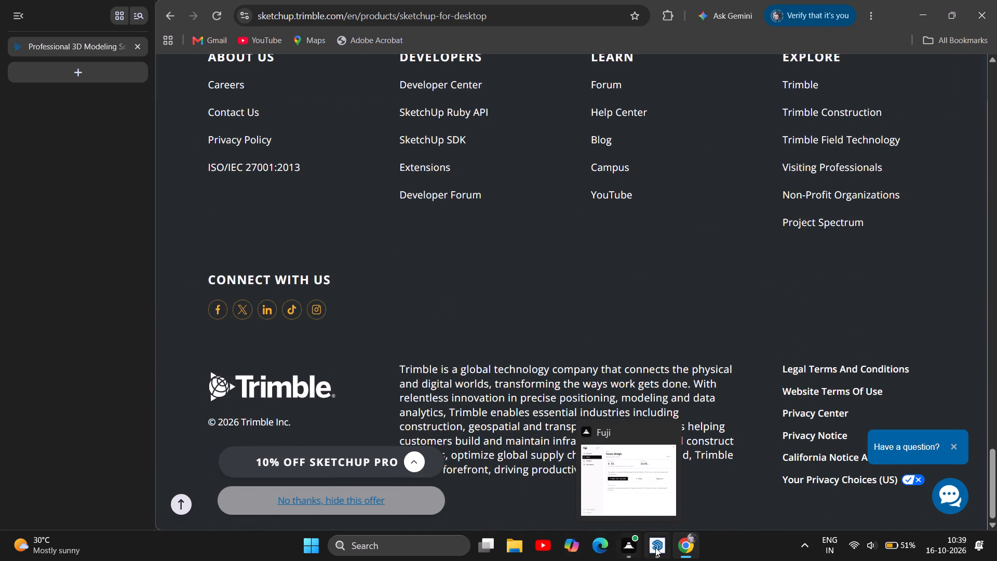
{"action": "scroll", "coordinate": [471, 329], "scroll_direction": "up", "scroll_amount": 20}
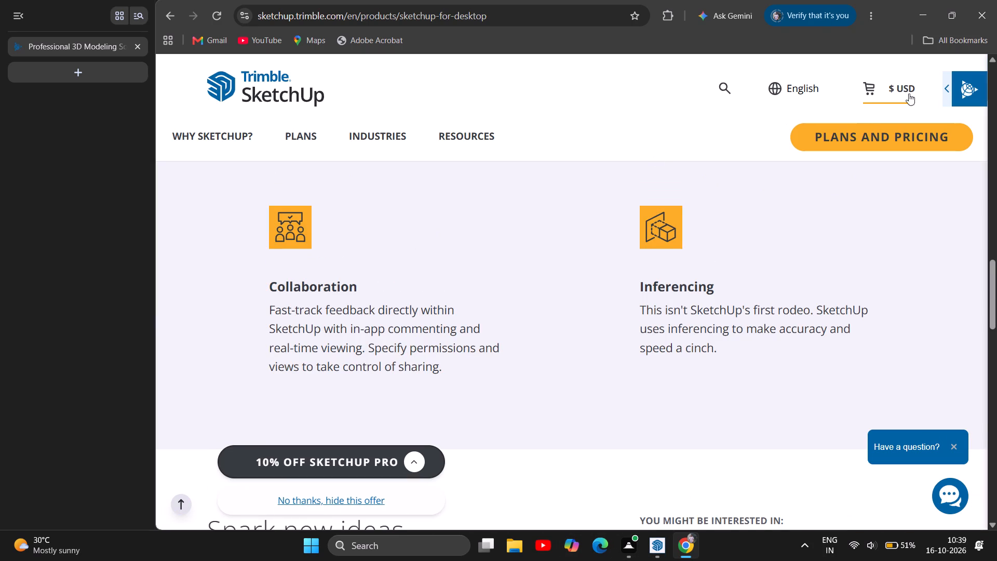
{"action": "left_click", "coordinate": [986, 20]}
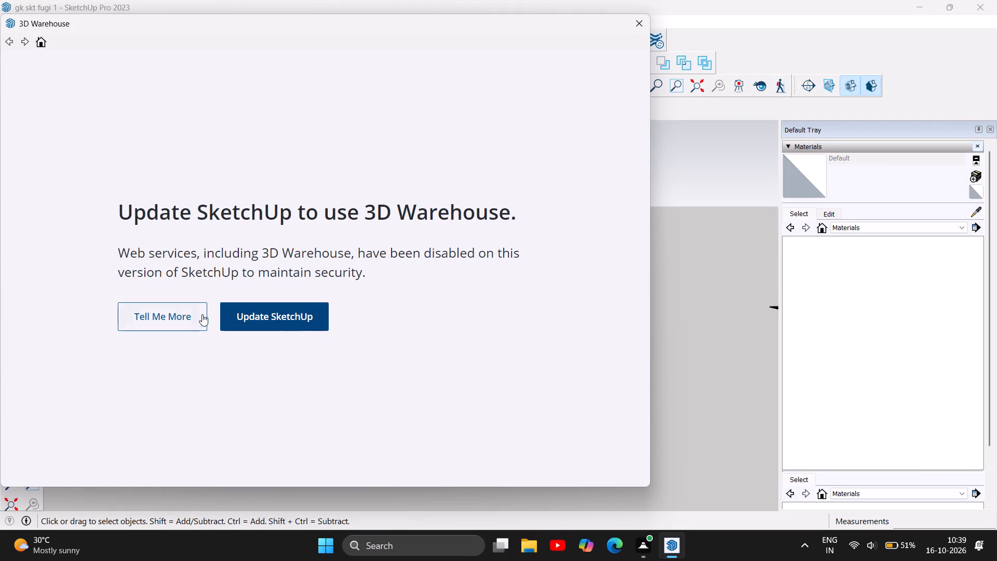
Open the further information on the 3D Warehouse update notice and read through the End of Support Policy page.
{"action": "left_click", "coordinate": [191, 321]}
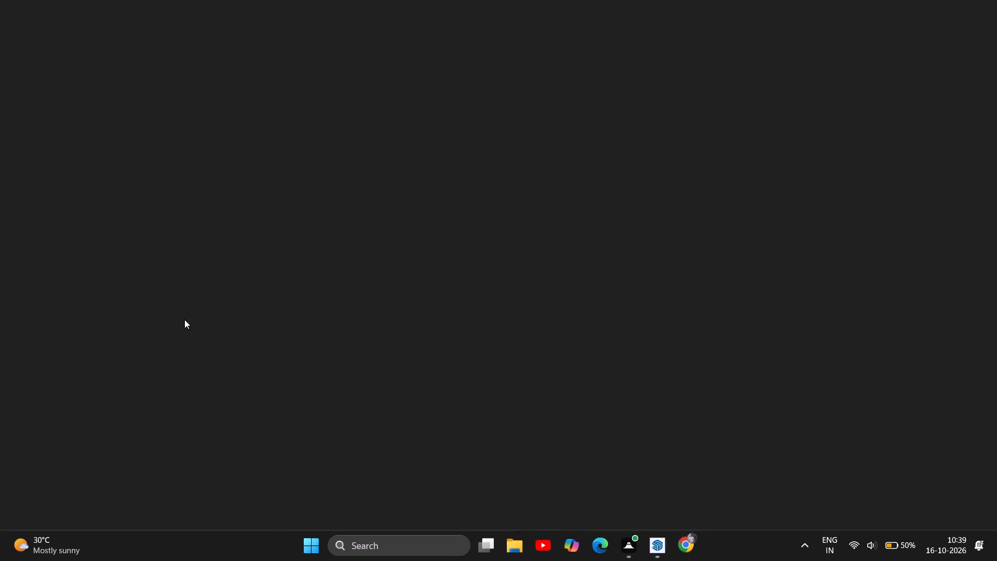
{"action": "scroll", "coordinate": [507, 318], "scroll_direction": "down", "scroll_amount": 1}
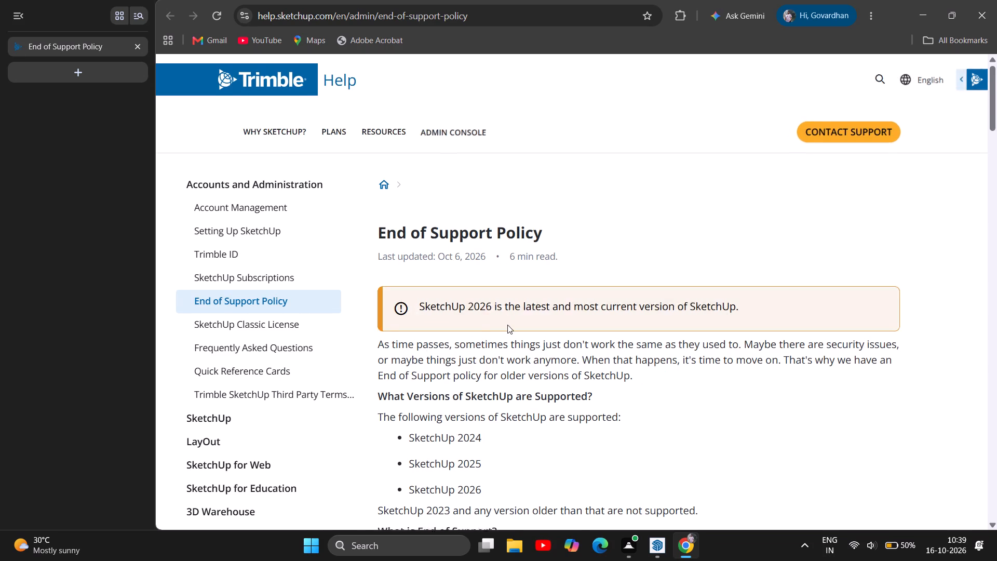
{"action": "scroll", "coordinate": [507, 325], "scroll_direction": "down", "scroll_amount": 3}
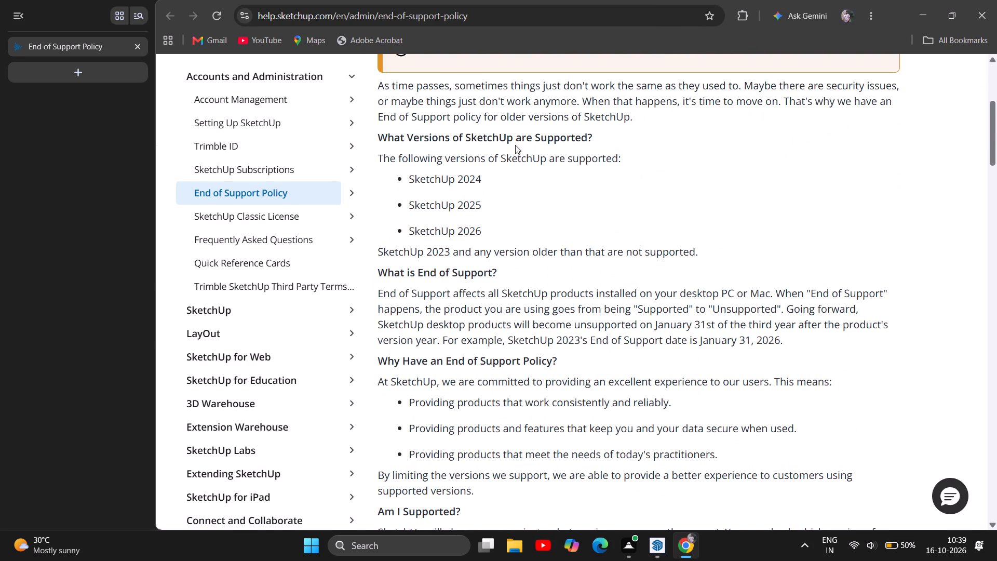
{"action": "scroll", "coordinate": [453, 326], "scroll_direction": "down", "scroll_amount": 6}
{"action": "scroll", "coordinate": [454, 377], "scroll_direction": "down", "scroll_amount": 6}
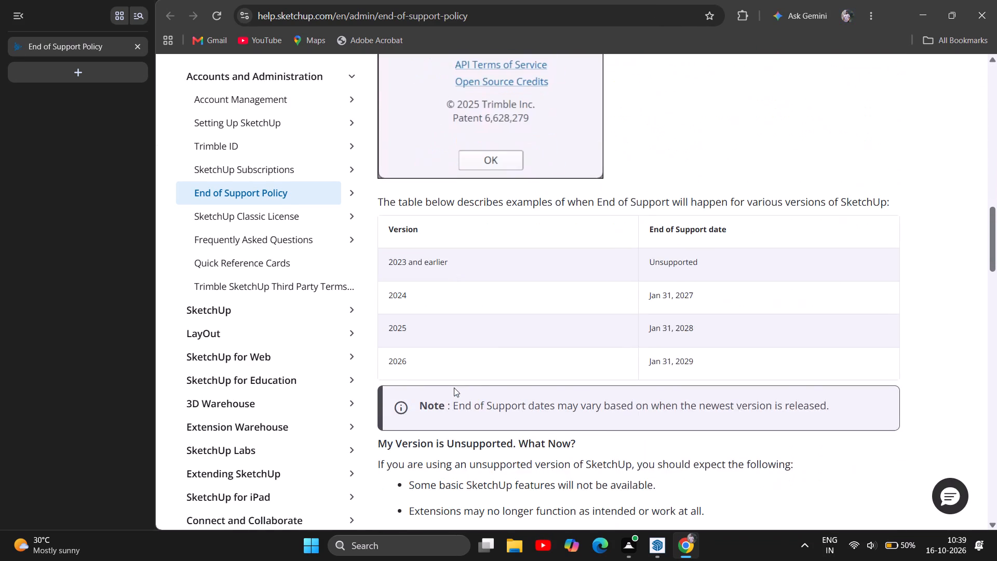
{"action": "scroll", "coordinate": [454, 388], "scroll_direction": "down", "scroll_amount": 19}
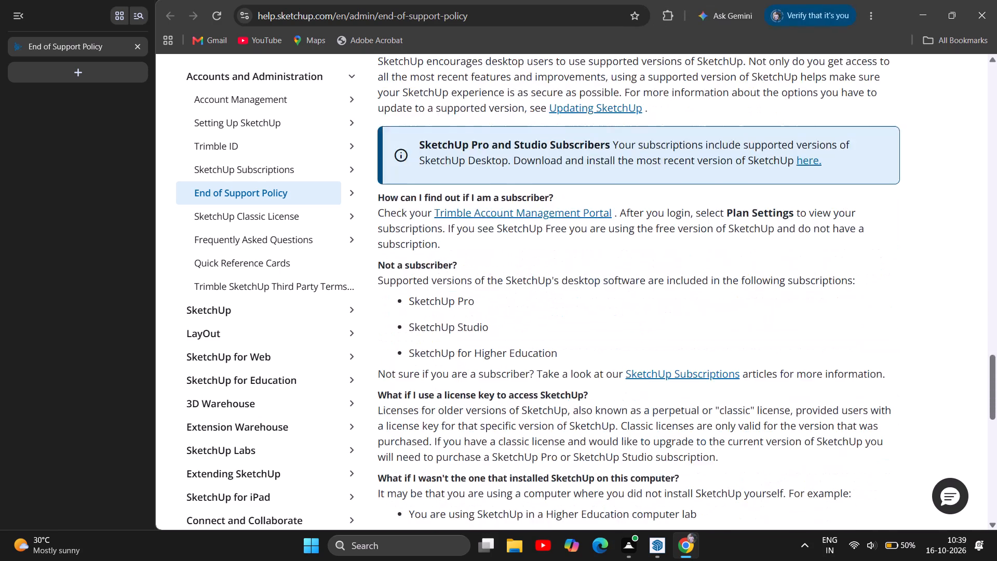
{"action": "scroll", "coordinate": [453, 392], "scroll_direction": "down", "scroll_amount": 8}
{"action": "scroll", "coordinate": [453, 393], "scroll_direction": "up", "scroll_amount": 6}
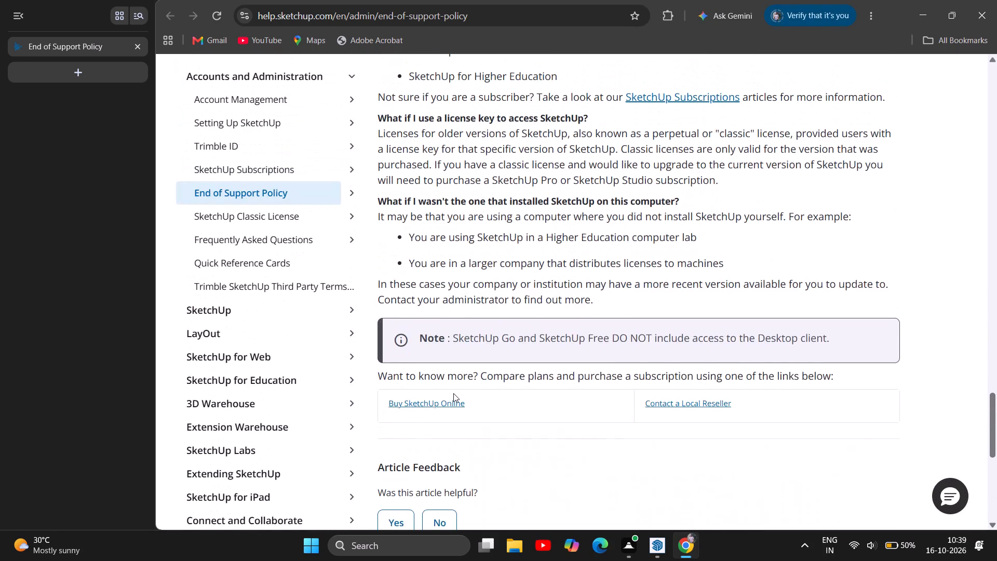
{"action": "scroll", "coordinate": [453, 393], "scroll_direction": "up", "scroll_amount": 2}
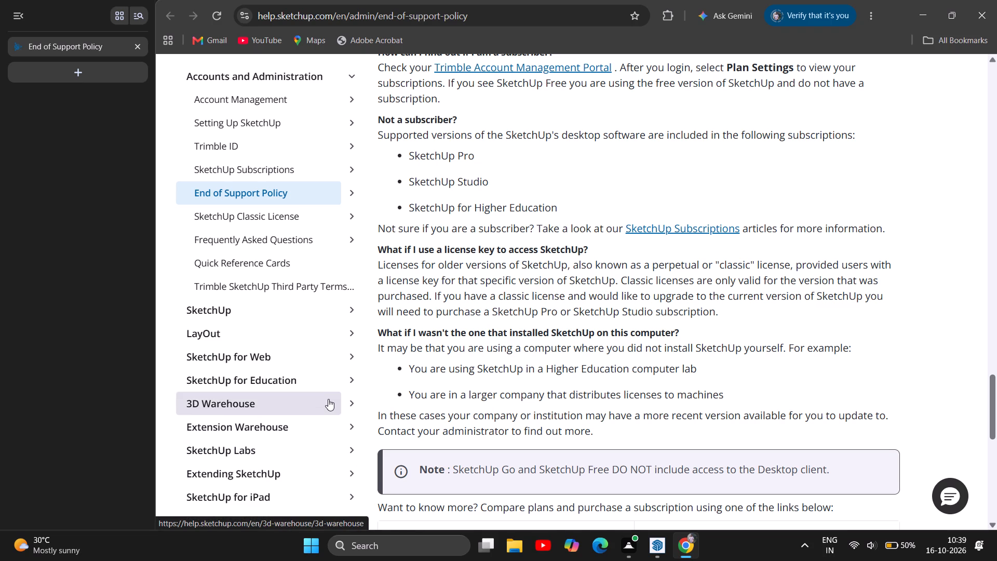
Expand the 3D Warehouse help topics, open the Getting Started with 3D Warehouse article and look over its links.
{"action": "left_click", "coordinate": [348, 398]}
{"action": "scroll", "coordinate": [339, 376], "scroll_direction": "down", "scroll_amount": 1}
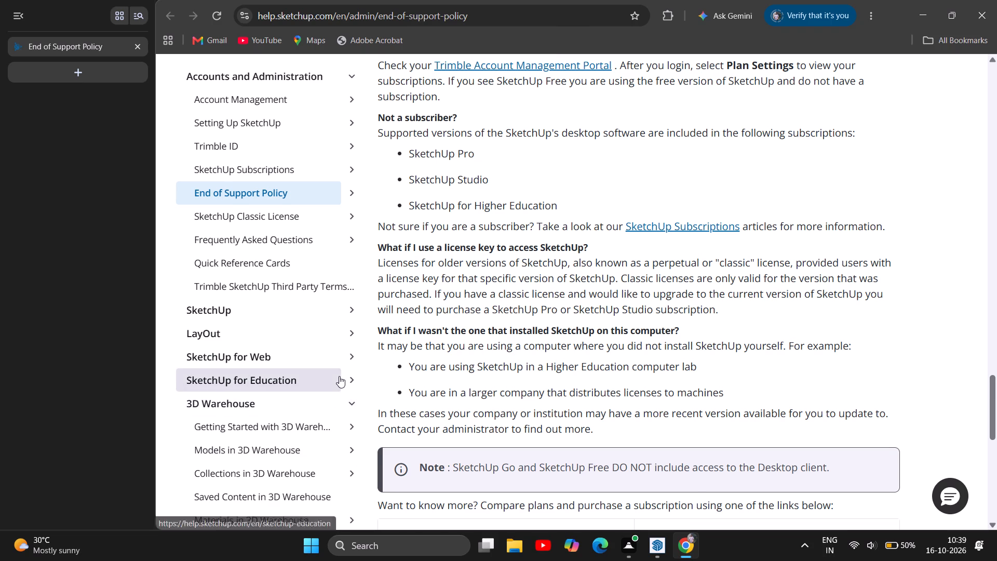
{"action": "scroll", "coordinate": [339, 376], "scroll_direction": "down", "scroll_amount": 2}
{"action": "left_click", "coordinate": [297, 318]}
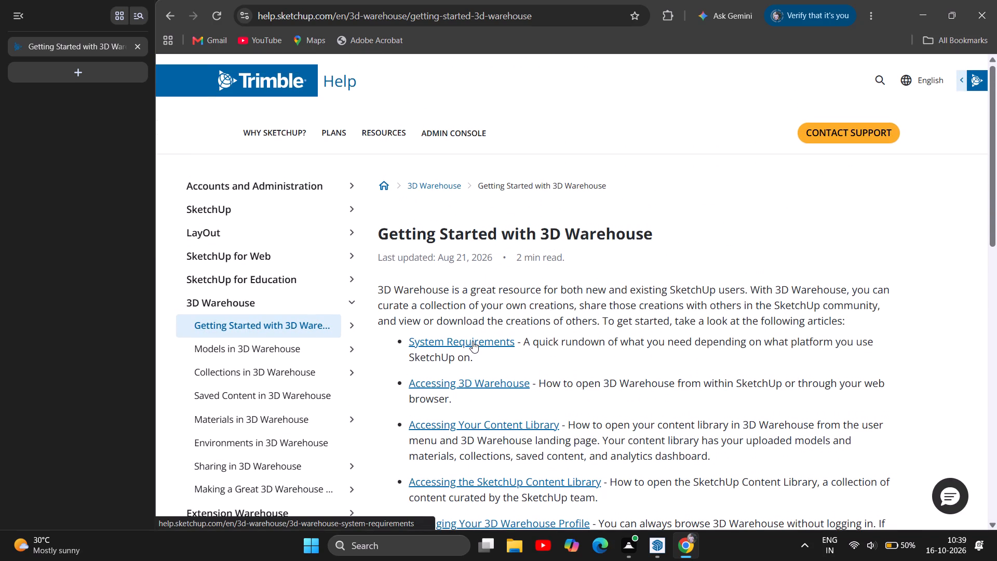
{"action": "scroll", "coordinate": [471, 341], "scroll_direction": "down", "scroll_amount": 2}
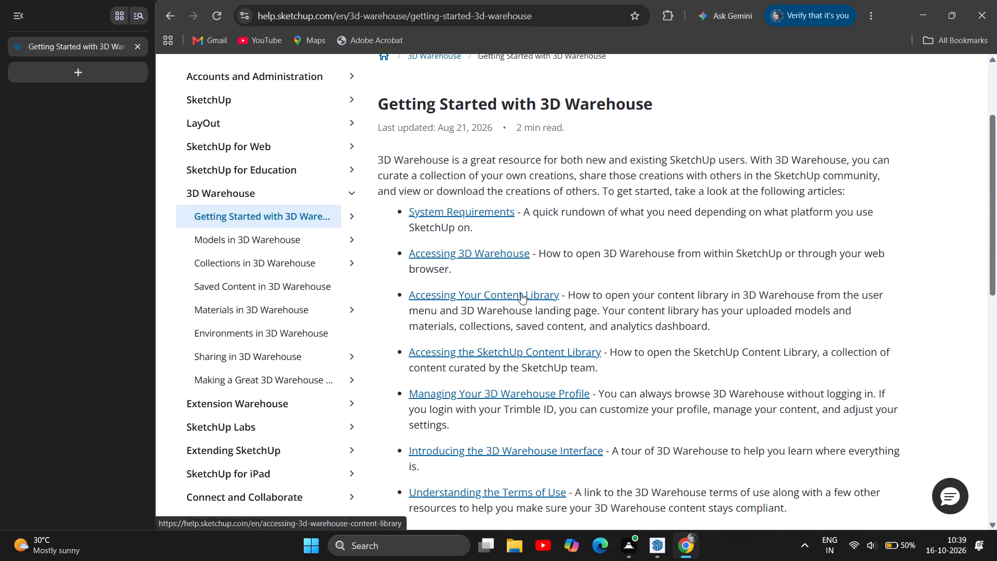
Open the Accessing the SketchUp Content Library article and read through its steps for reaching the library.
{"action": "left_click", "coordinate": [508, 350]}
{"action": "scroll", "coordinate": [538, 337], "scroll_direction": "down", "scroll_amount": 4}
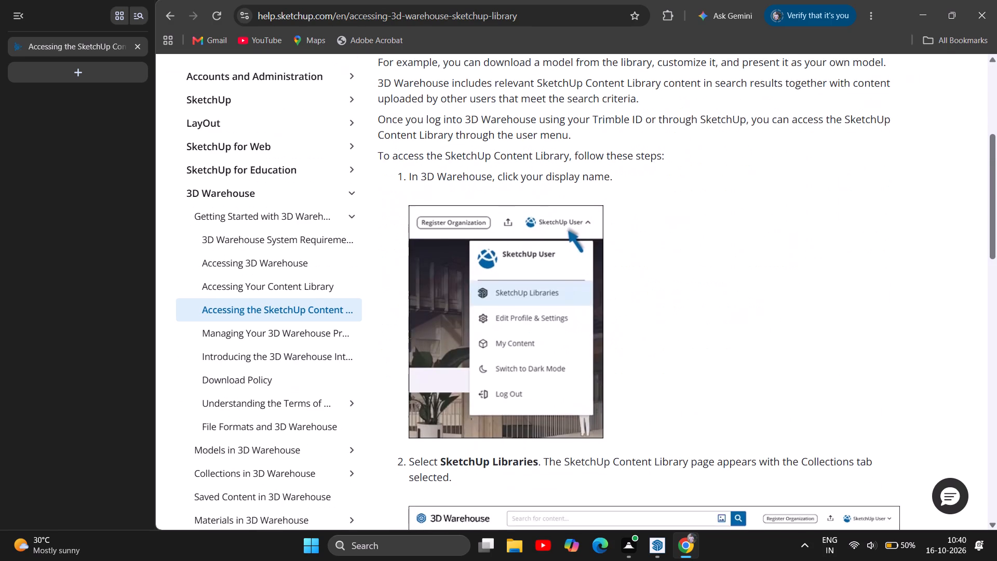
{"action": "scroll", "coordinate": [538, 337], "scroll_direction": "down", "scroll_amount": 1}
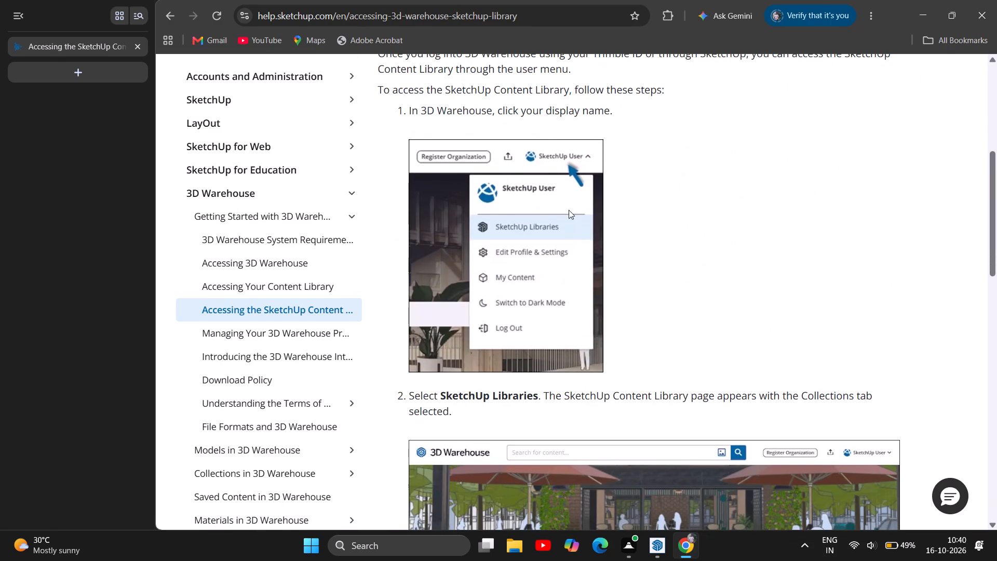
{"action": "scroll", "coordinate": [510, 315], "scroll_direction": "down", "scroll_amount": 5}
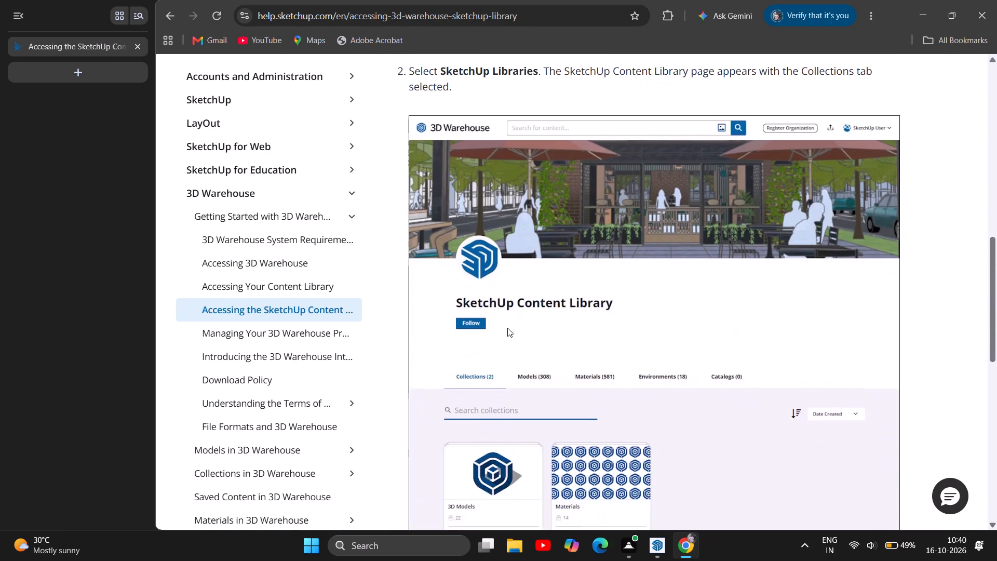
{"action": "scroll", "coordinate": [507, 328], "scroll_direction": "down", "scroll_amount": 1}
{"action": "scroll", "coordinate": [554, 344], "scroll_direction": "up", "scroll_amount": 3}
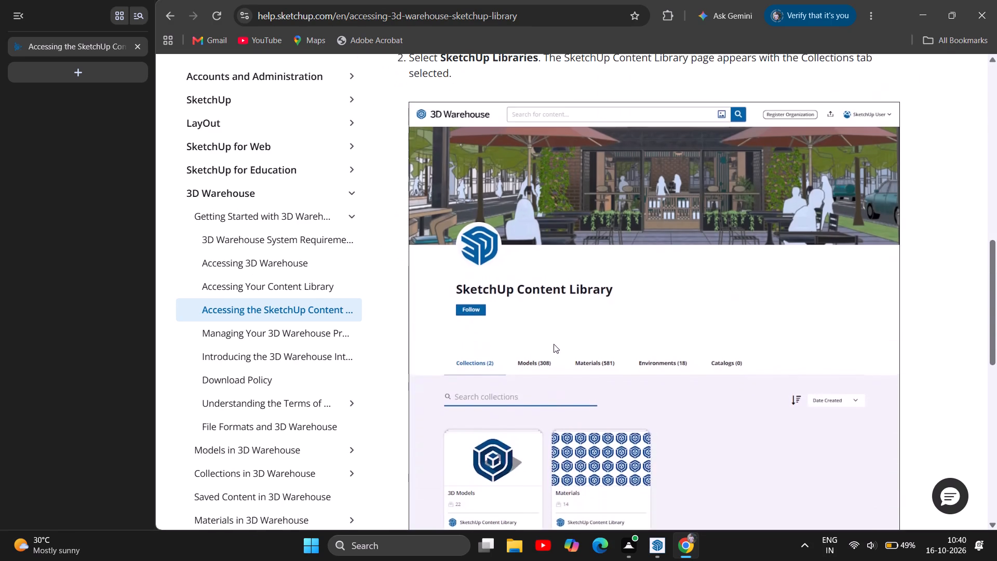
{"action": "scroll", "coordinate": [554, 344], "scroll_direction": "up", "scroll_amount": 5}
{"action": "scroll", "coordinate": [475, 296], "scroll_direction": "up", "scroll_amount": 1}
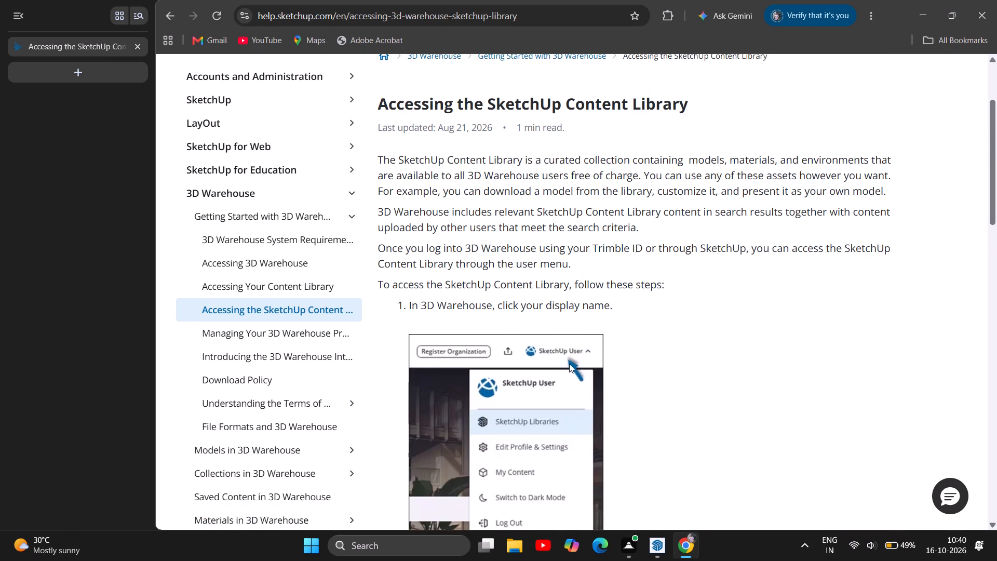
{"action": "scroll", "coordinate": [569, 364], "scroll_direction": "up", "scroll_amount": 1}
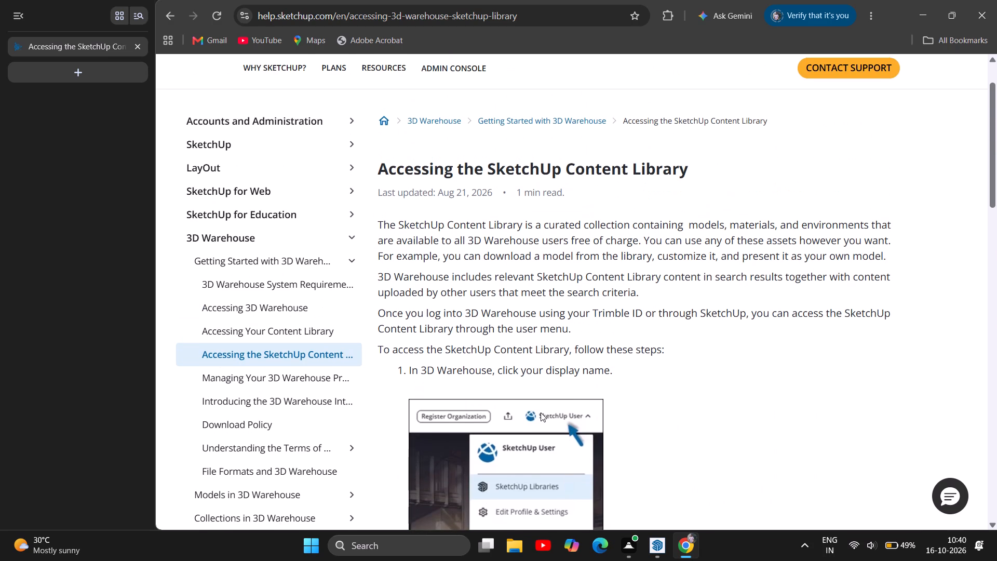
{"action": "scroll", "coordinate": [541, 412], "scroll_direction": "down", "scroll_amount": 2}
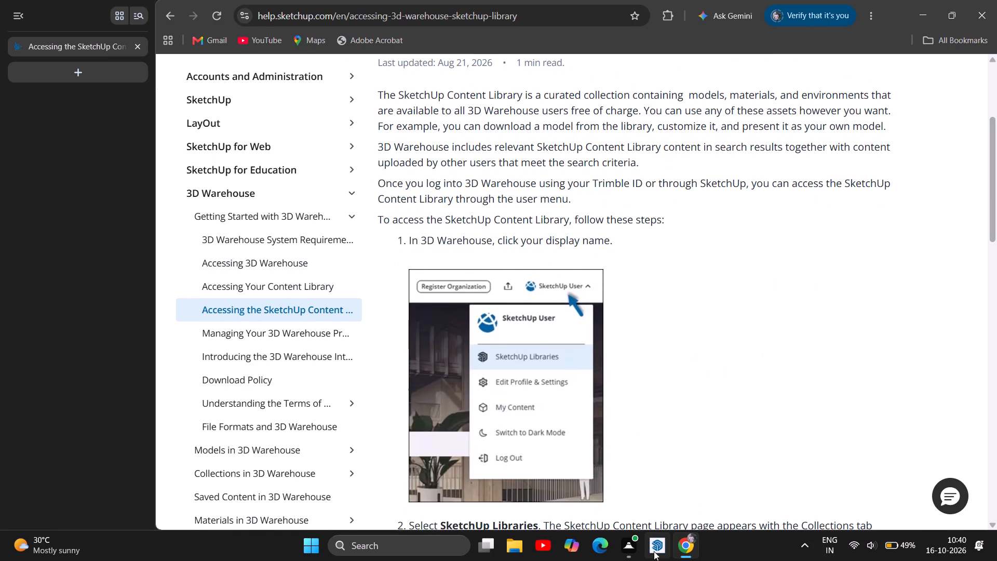
Switch to SketchUp and close the 3D Warehouse window.
{"action": "left_click", "coordinate": [653, 551]}
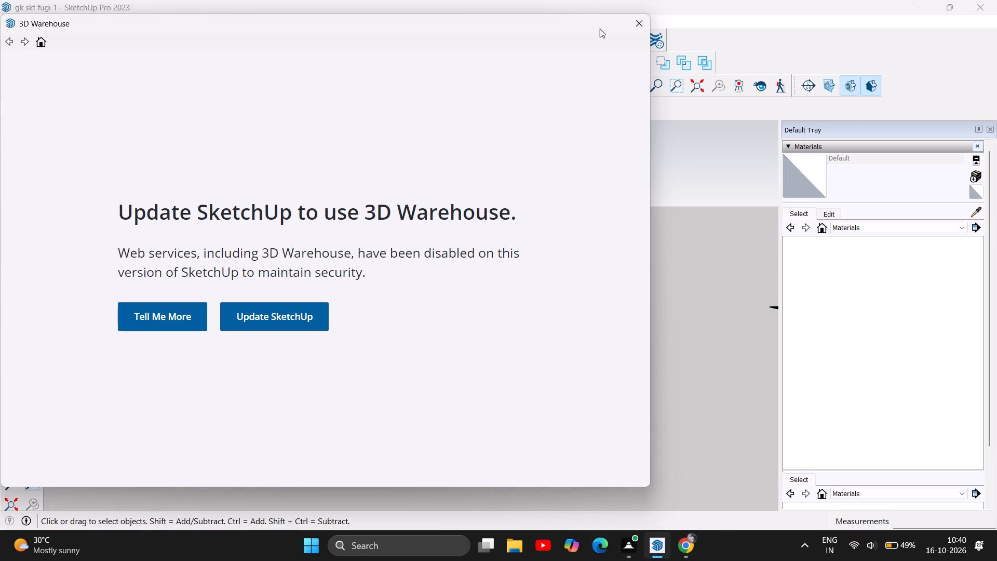
{"action": "left_click", "coordinate": [639, 17]}
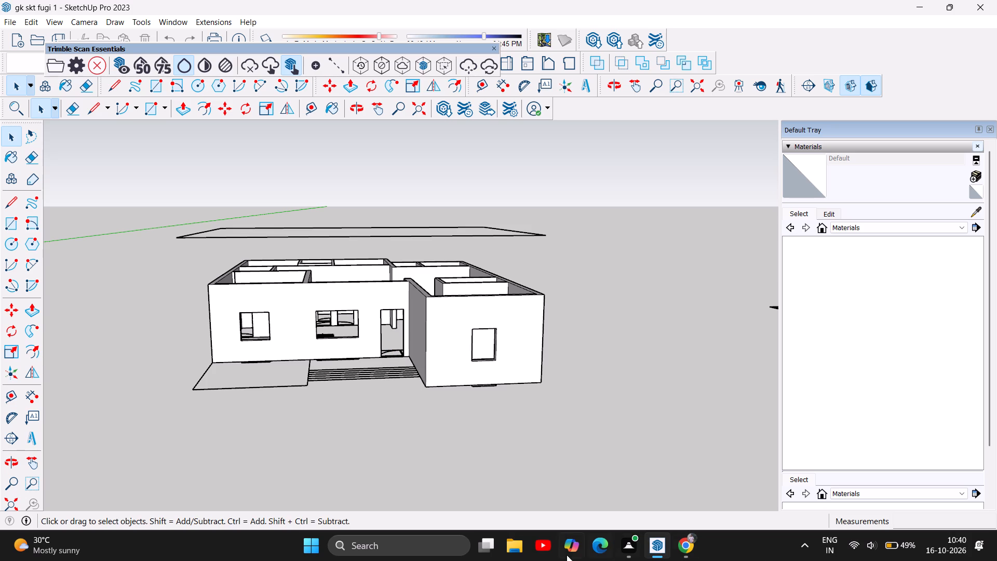
In a new Chrome tab, search the web for "3d warehouse sketchup" and open the 3D Warehouse website.
{"action": "left_click", "coordinate": [682, 546]}
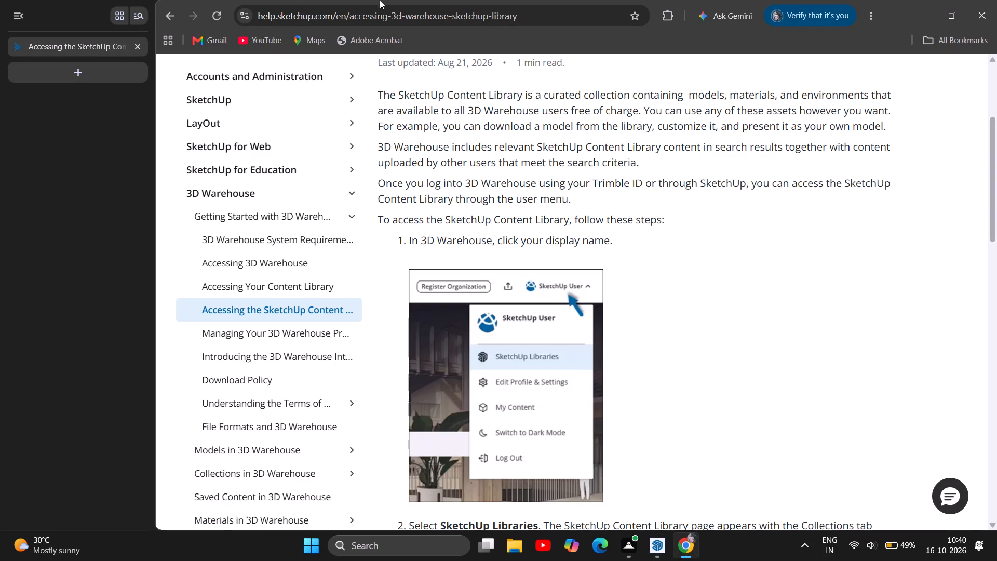
{"action": "left_click", "coordinate": [78, 69]}
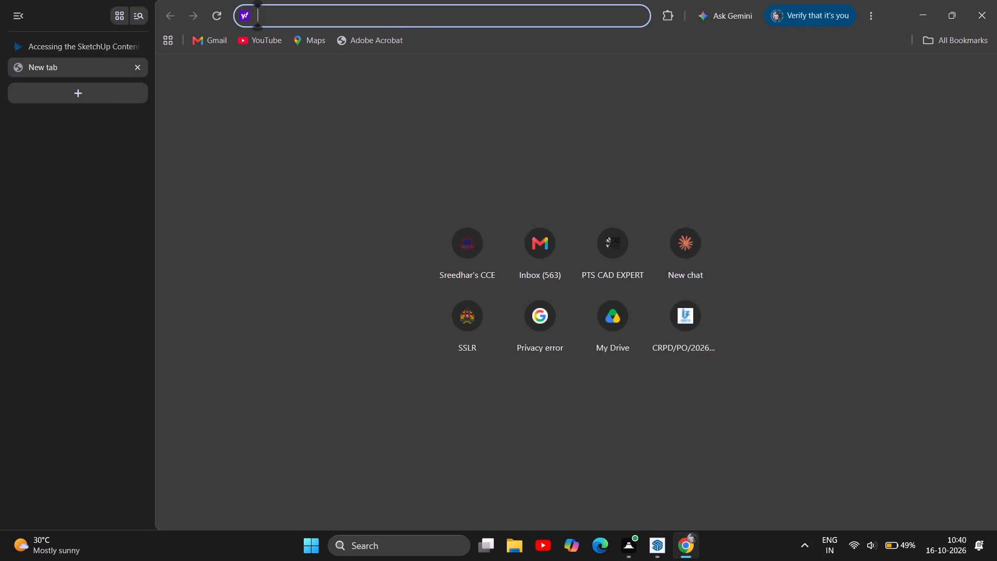
{"action": "key", "text": "3"}
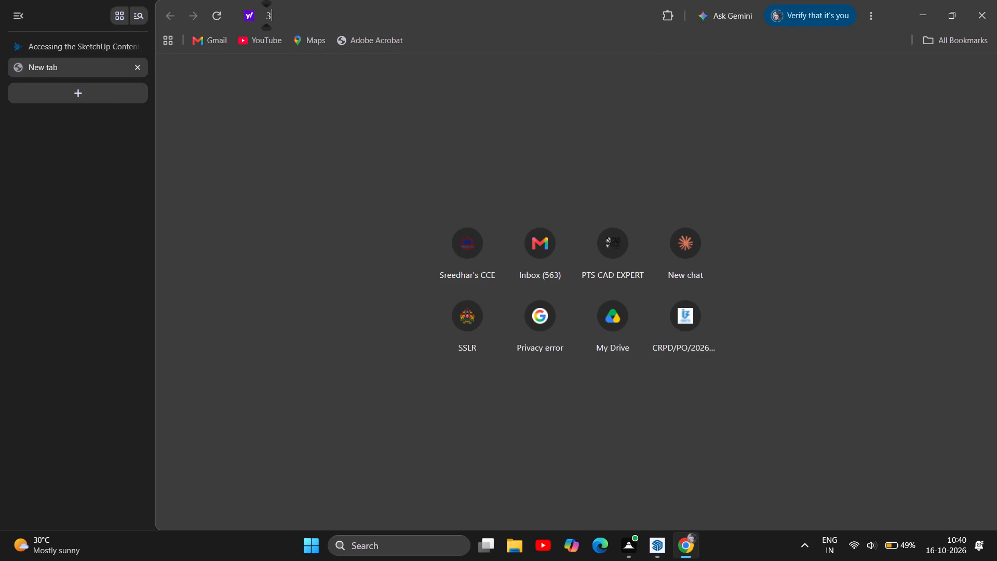
{"action": "type", "text": "d"}
{"action": "key", "text": "space"}
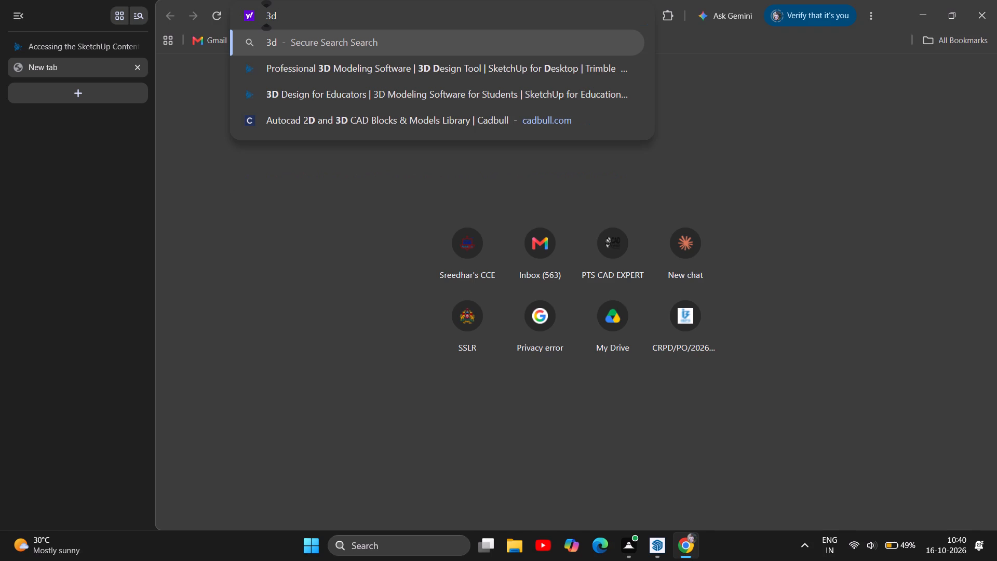
{"action": "type", "text": "warehouse"}
{"action": "key", "text": "space"}
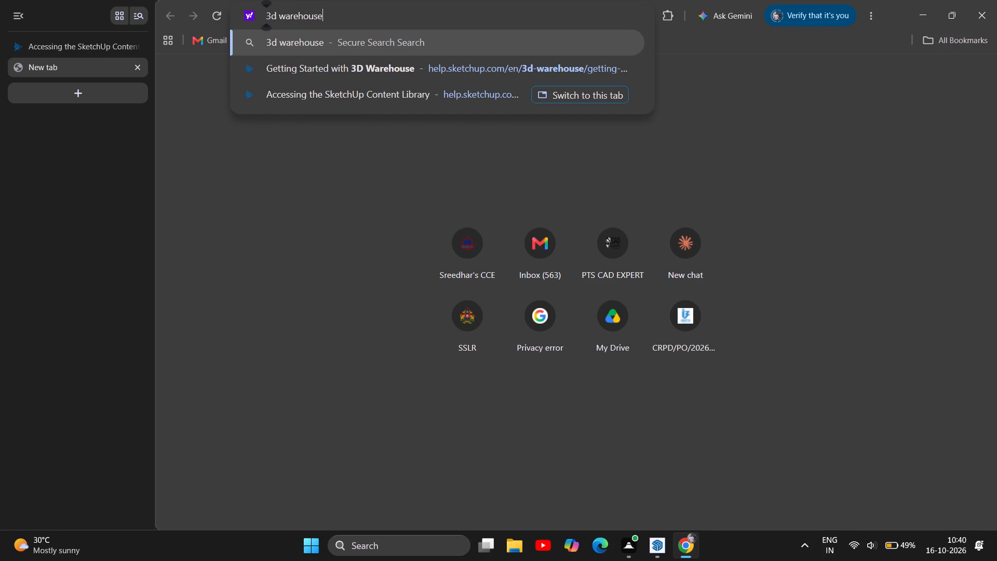
{"action": "type", "text": "sketchup"}
{"action": "key", "text": "Return"}
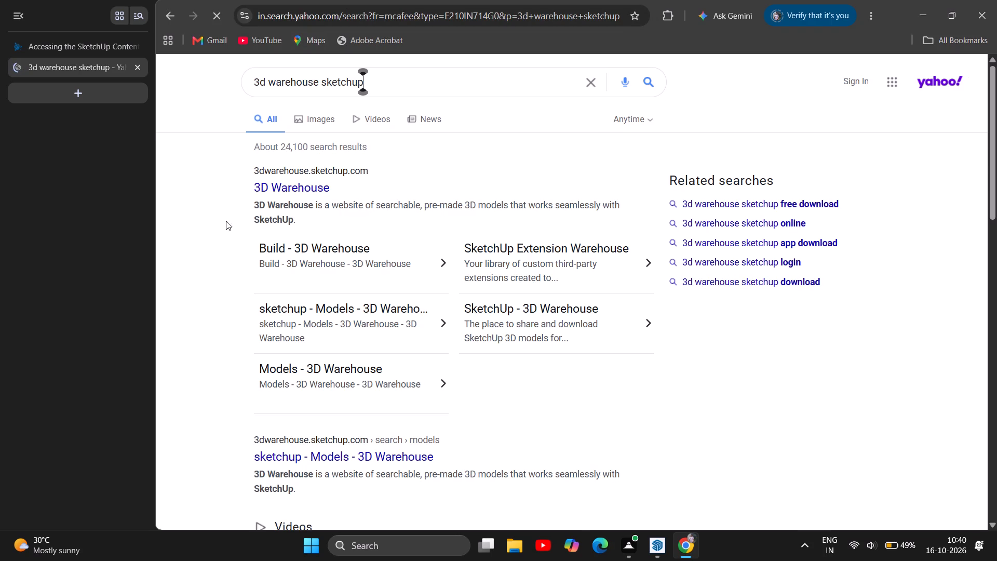
{"action": "left_click", "coordinate": [279, 184]}
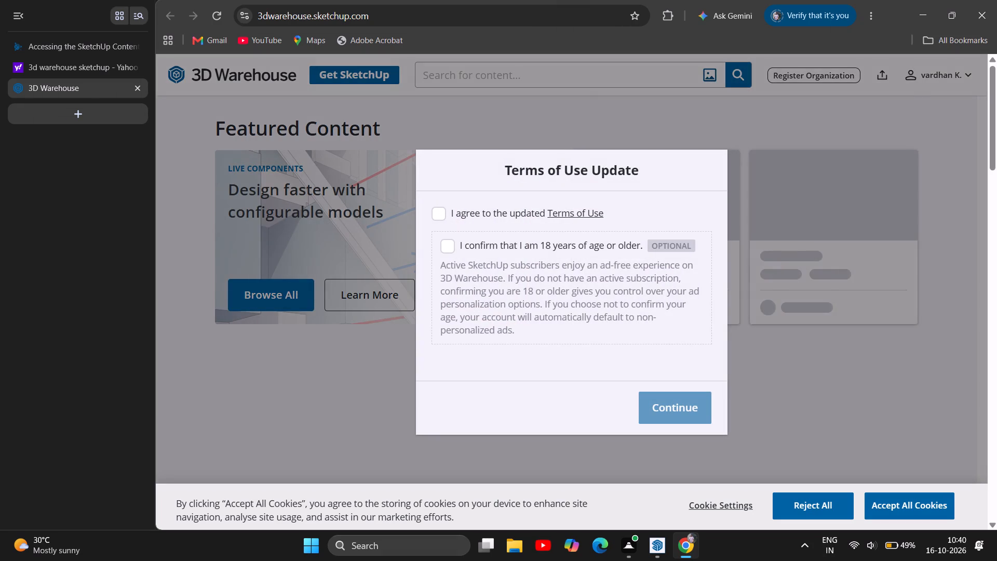
Agree to the updated 3D Warehouse Terms of Use, confirm being 18 or older, and continue to the site.
{"action": "left_click", "coordinate": [443, 211]}
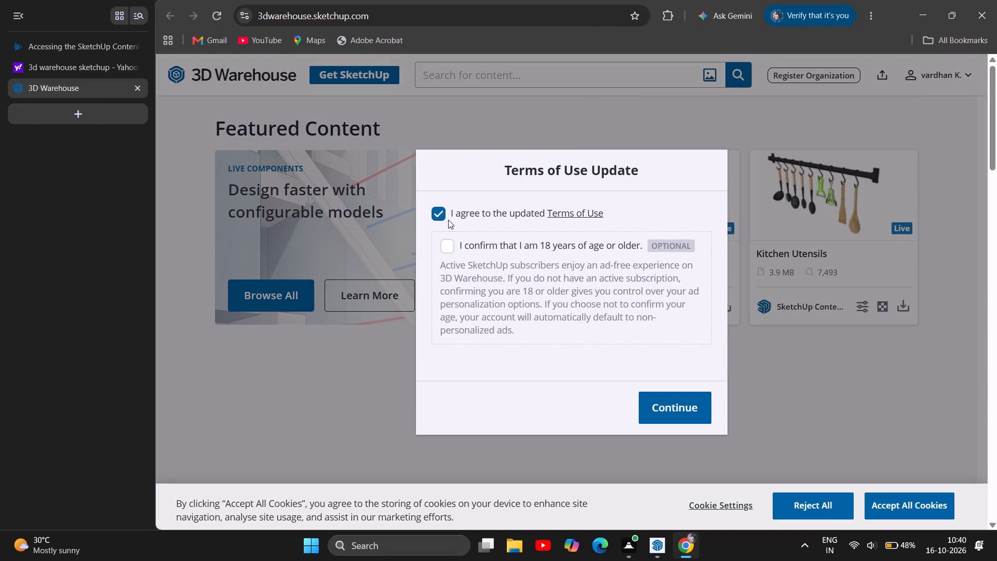
{"action": "left_click", "coordinate": [450, 248]}
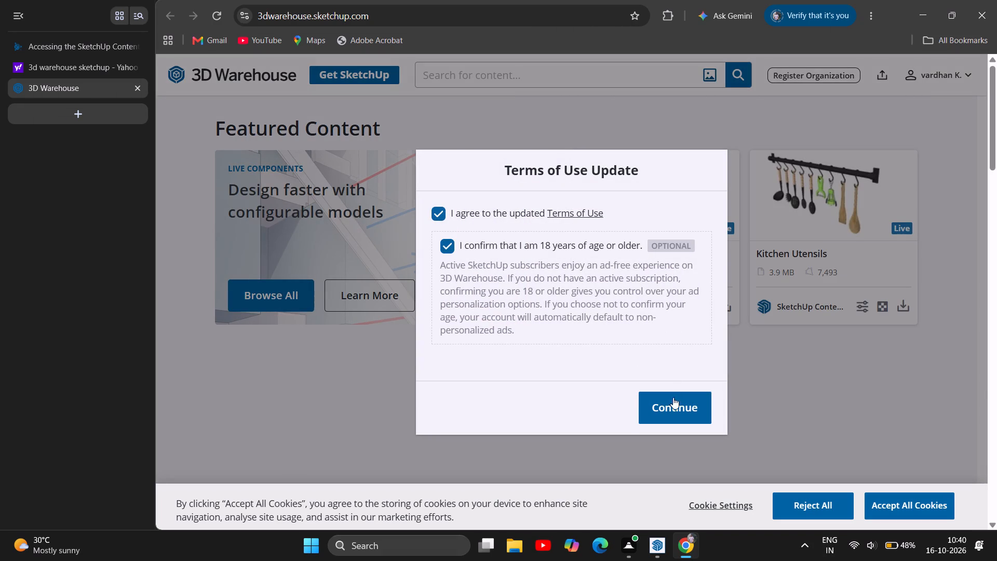
{"action": "left_click", "coordinate": [677, 408]}
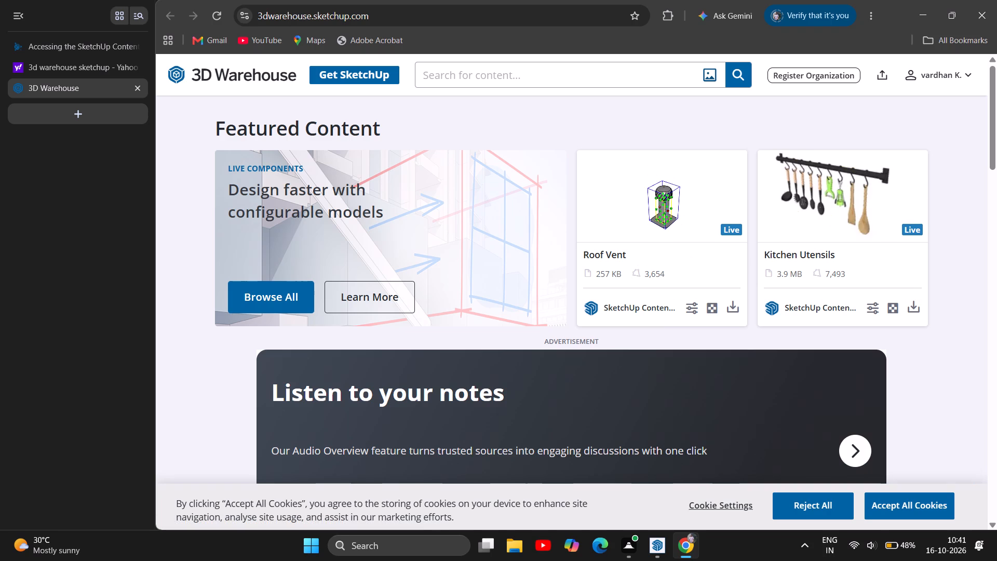
Search 3D Warehouse for "sofa" and look over the model results.
{"action": "left_click", "coordinate": [495, 72]}
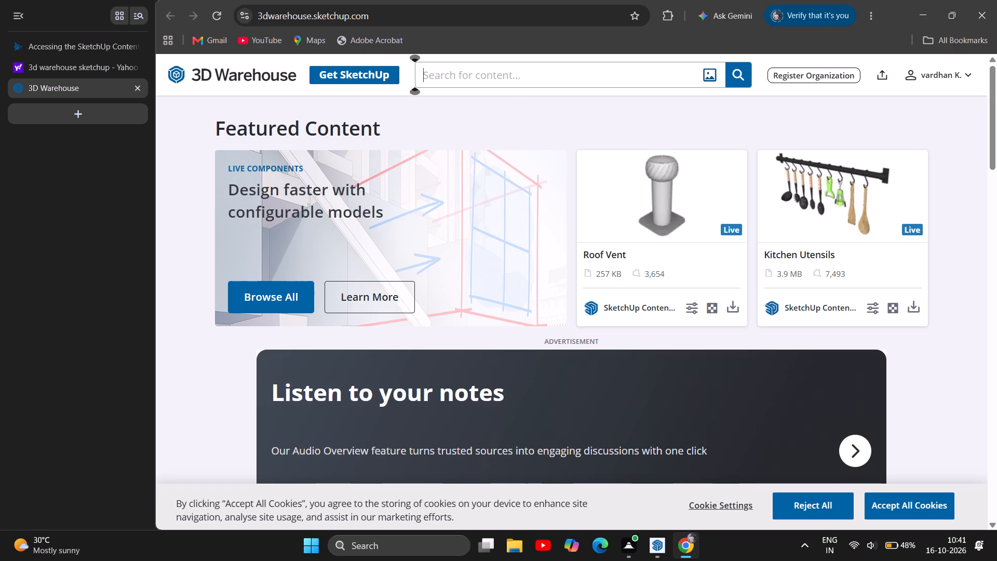
{"action": "key", "text": "s"}
{"action": "type", "text": "ofa"}
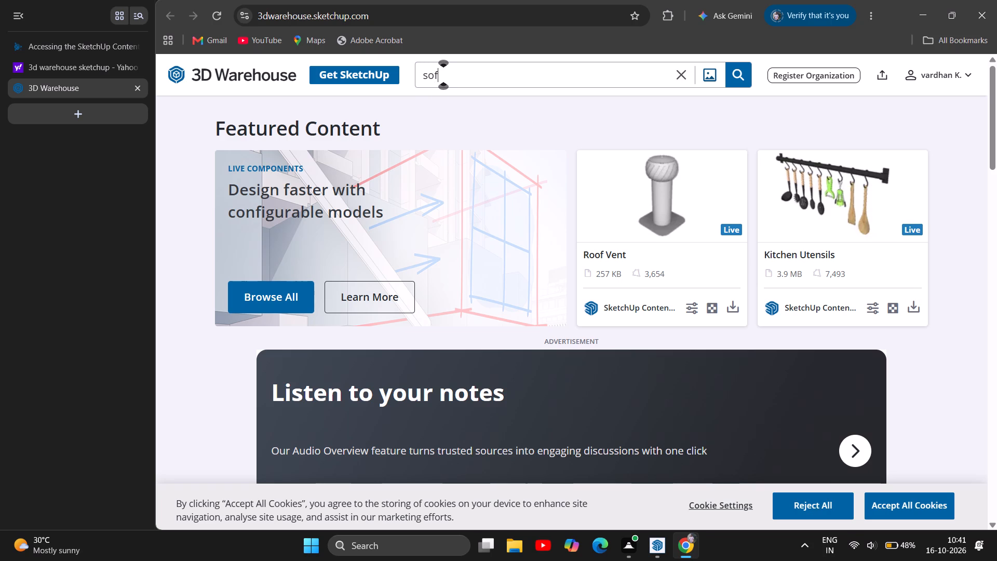
{"action": "left_click", "coordinate": [734, 76]}
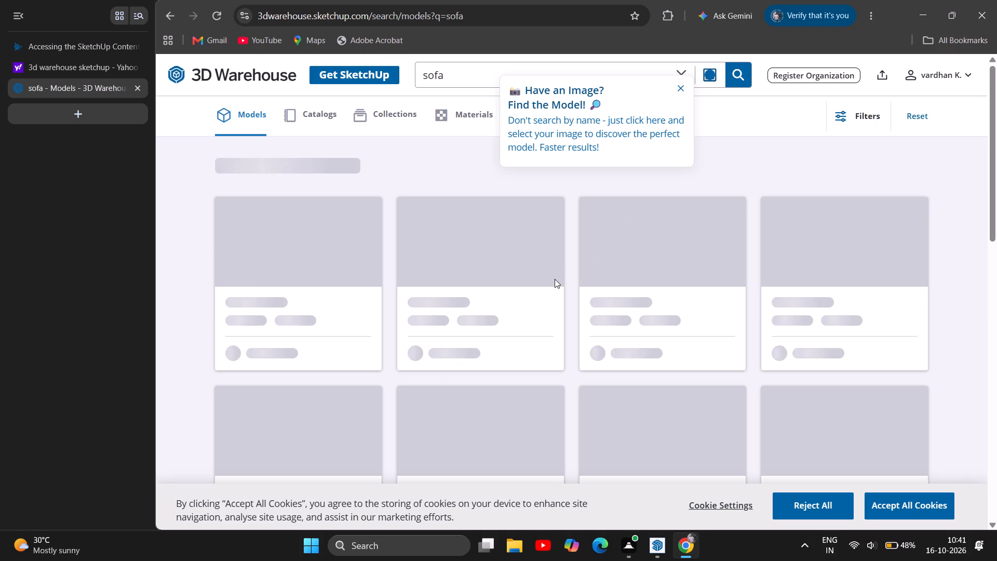
{"action": "scroll", "coordinate": [551, 280], "scroll_direction": "down", "scroll_amount": 1}
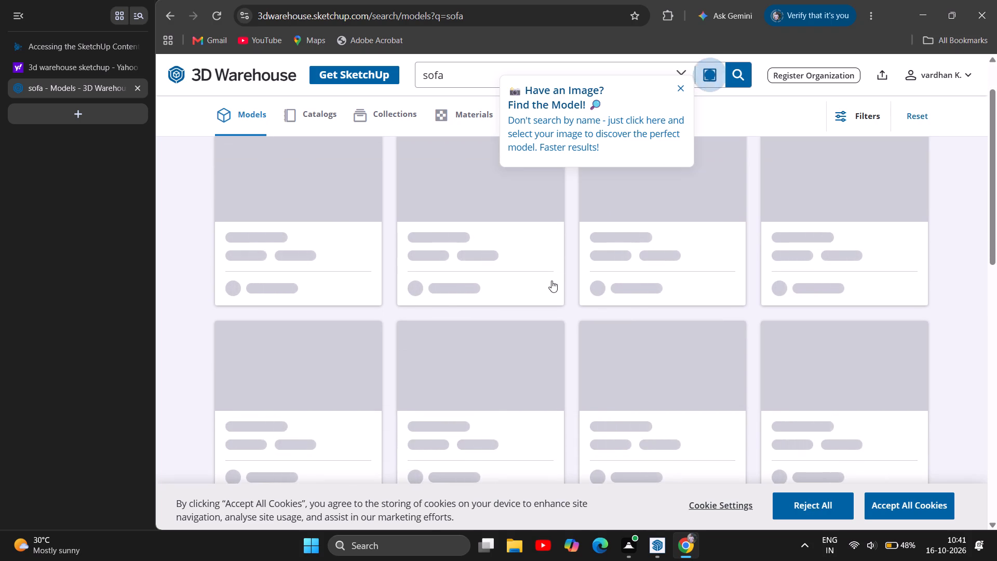
{"action": "scroll", "coordinate": [420, 367], "scroll_direction": "up", "scroll_amount": 2}
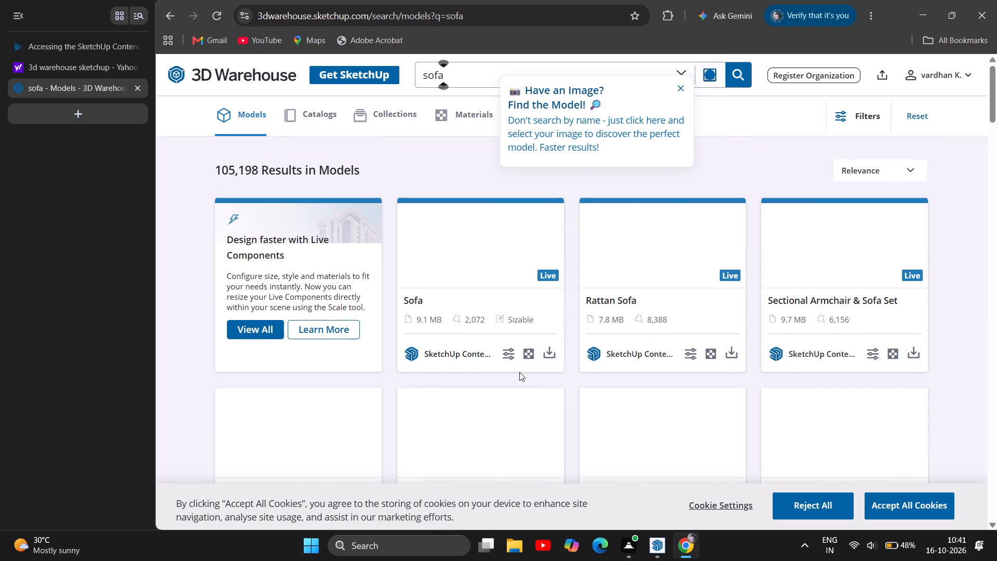
Browse the sofa results and download the "sofa blue" model as a SketchUp file.
{"action": "scroll", "coordinate": [385, 303], "scroll_direction": "down", "scroll_amount": 2}
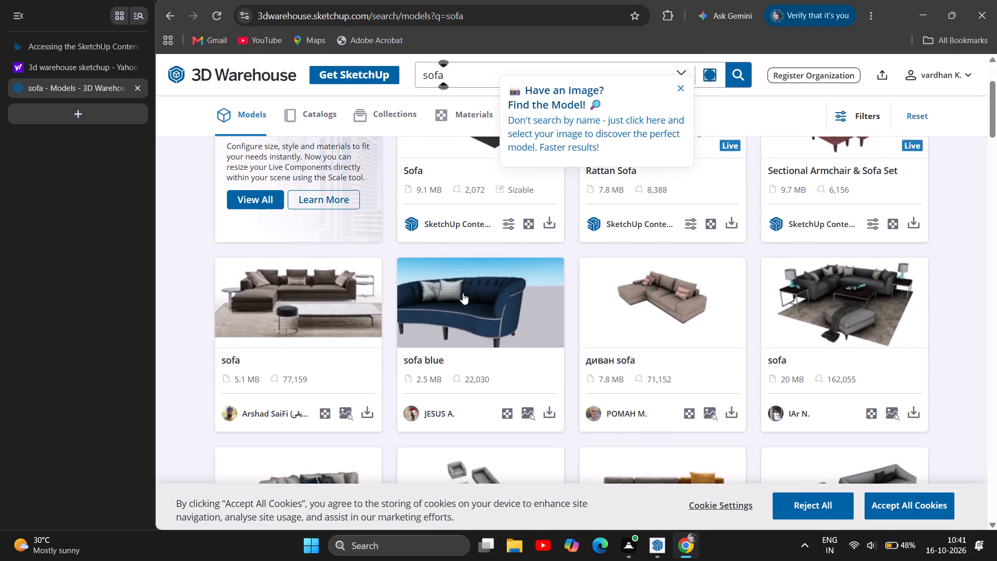
{"action": "scroll", "coordinate": [466, 336], "scroll_direction": "up", "scroll_amount": 3}
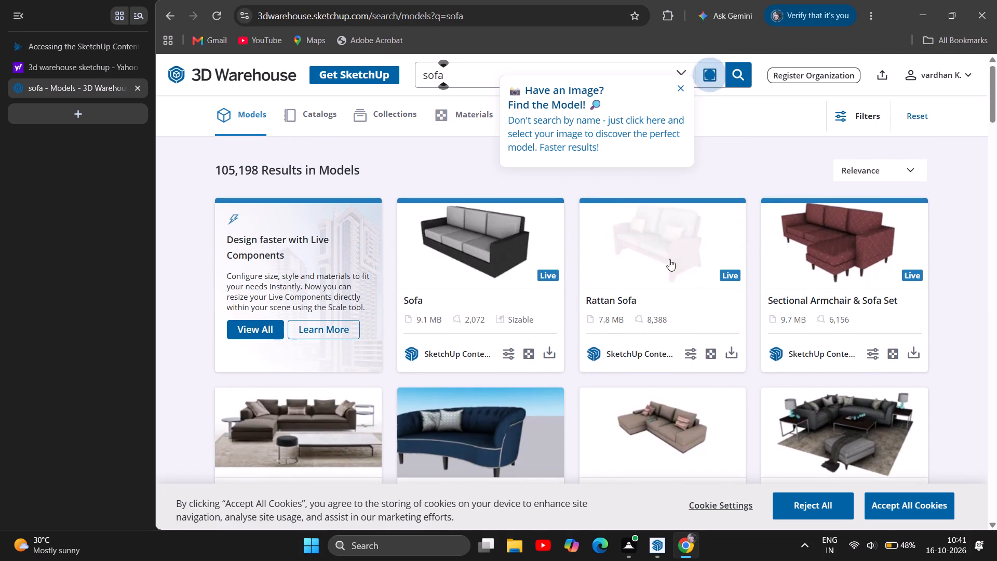
{"action": "scroll", "coordinate": [497, 300], "scroll_direction": "down", "scroll_amount": 3}
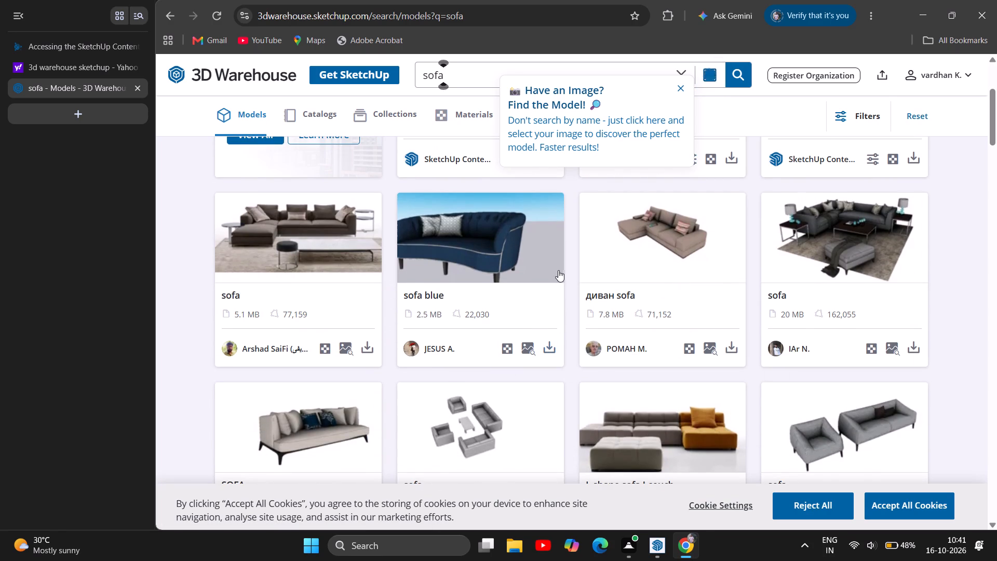
{"action": "scroll", "coordinate": [549, 253], "scroll_direction": "down", "scroll_amount": 1}
{"action": "scroll", "coordinate": [504, 247], "scroll_direction": "down", "scroll_amount": 4}
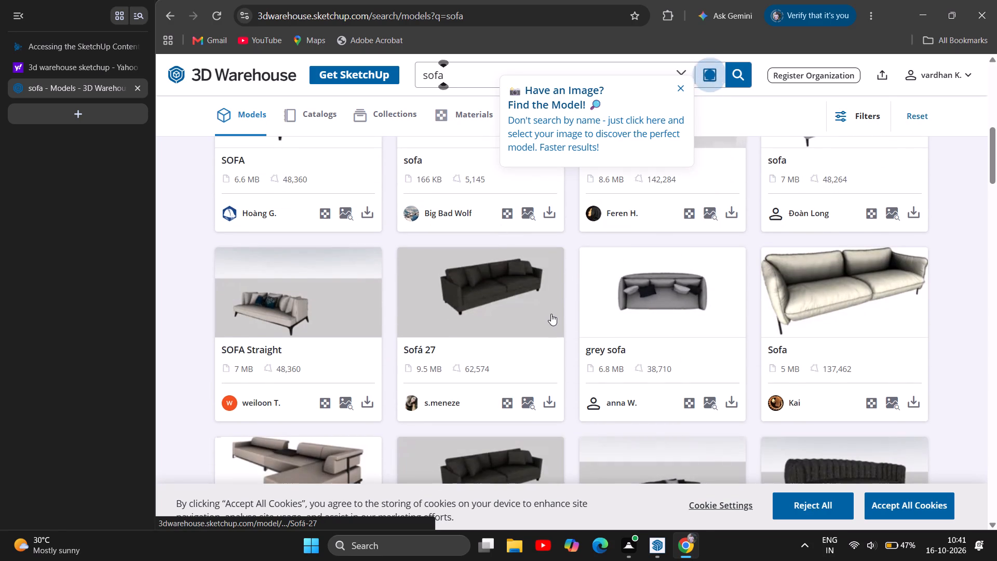
{"action": "scroll", "coordinate": [550, 314], "scroll_direction": "down", "scroll_amount": 3}
{"action": "scroll", "coordinate": [550, 315], "scroll_direction": "up", "scroll_amount": 2}
{"action": "scroll", "coordinate": [550, 315], "scroll_direction": "down", "scroll_amount": 1}
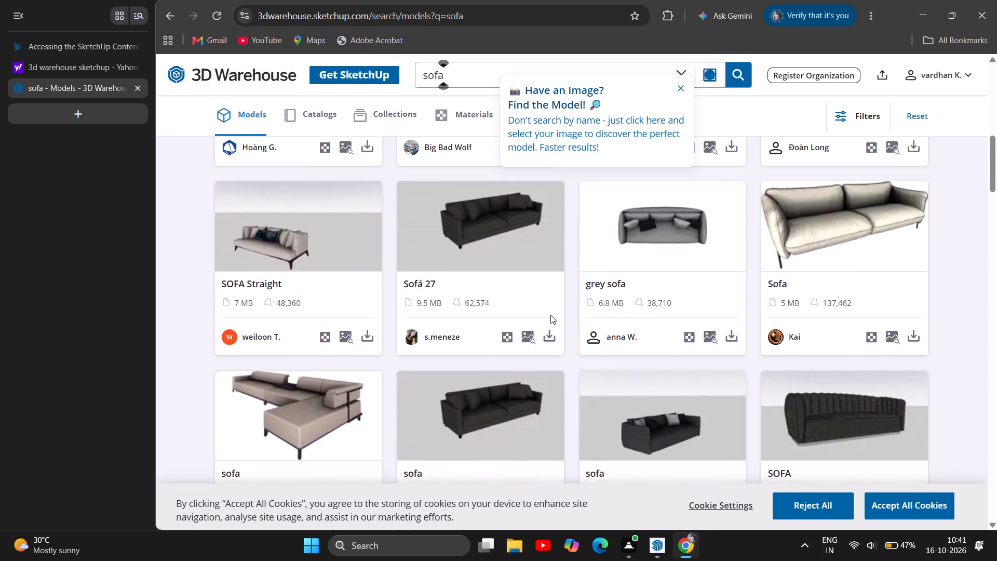
{"action": "scroll", "coordinate": [550, 315], "scroll_direction": "up", "scroll_amount": 2}
{"action": "scroll", "coordinate": [549, 378], "scroll_direction": "up", "scroll_amount": 4}
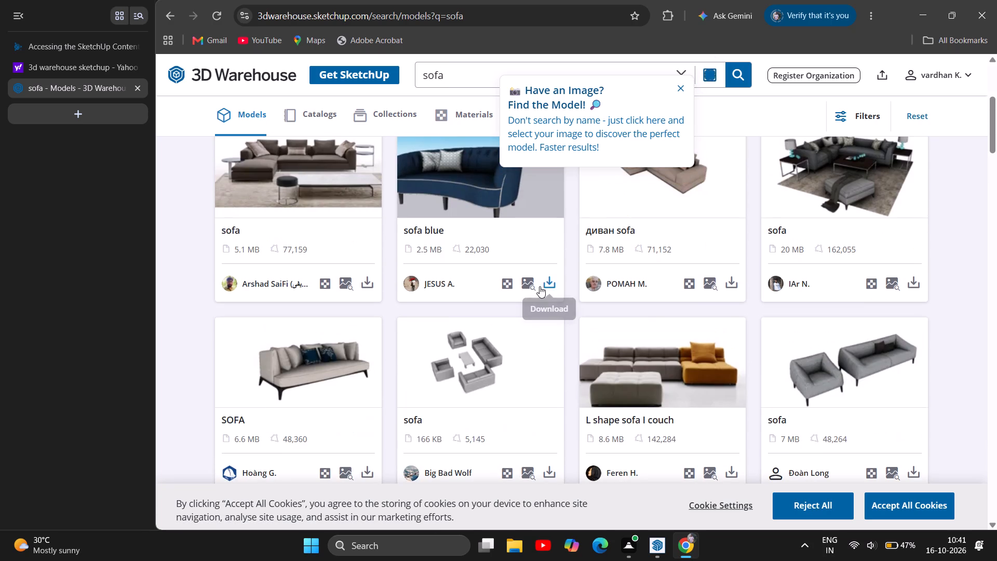
{"action": "left_click", "coordinate": [553, 280]}
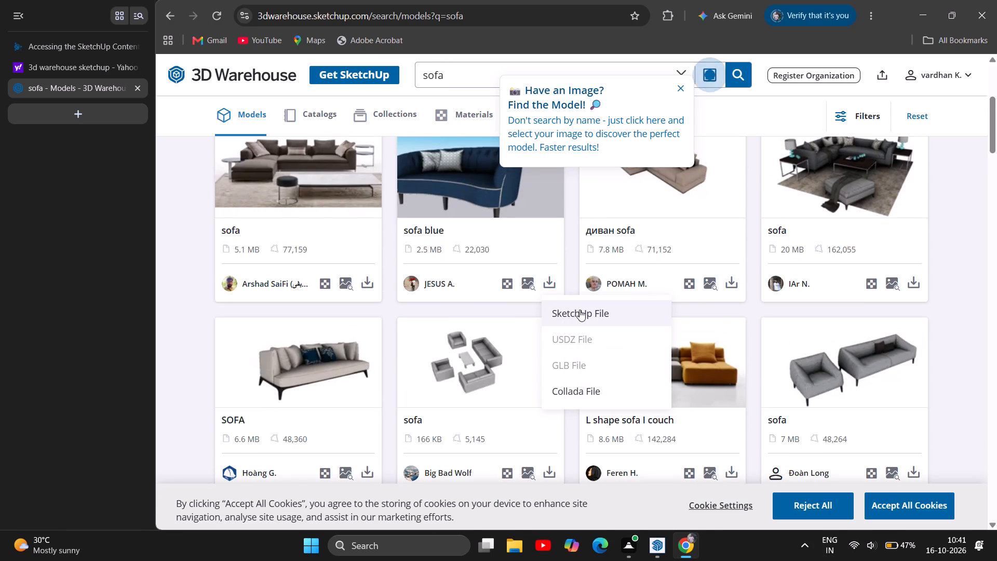
{"action": "left_click", "coordinate": [580, 310]}
Download the 5.1 MB brown sectional "sofa" model with coffee table as a SketchUp file.
{"action": "scroll", "coordinate": [594, 326], "scroll_direction": "up", "scroll_amount": 2}
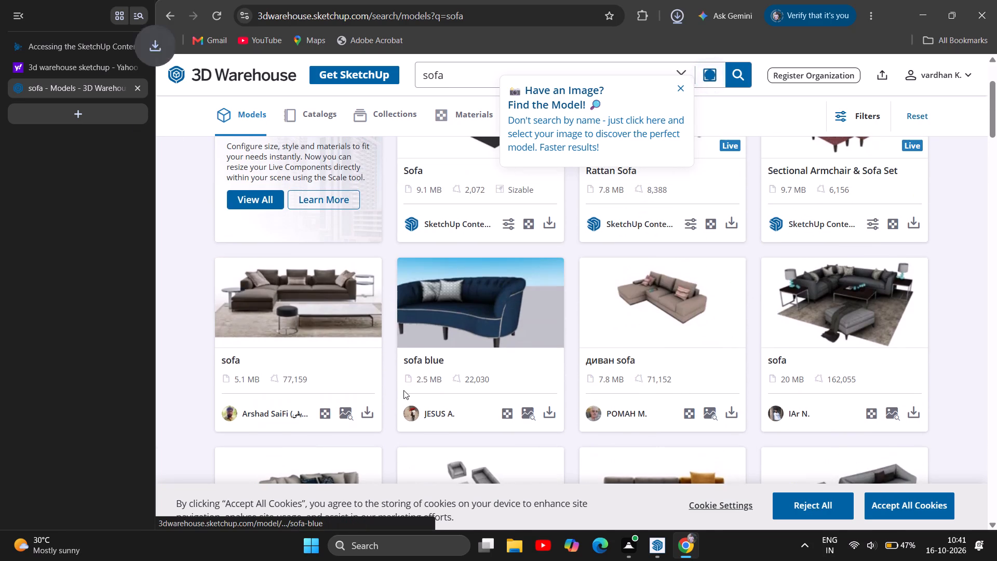
{"action": "left_click", "coordinate": [368, 410]}
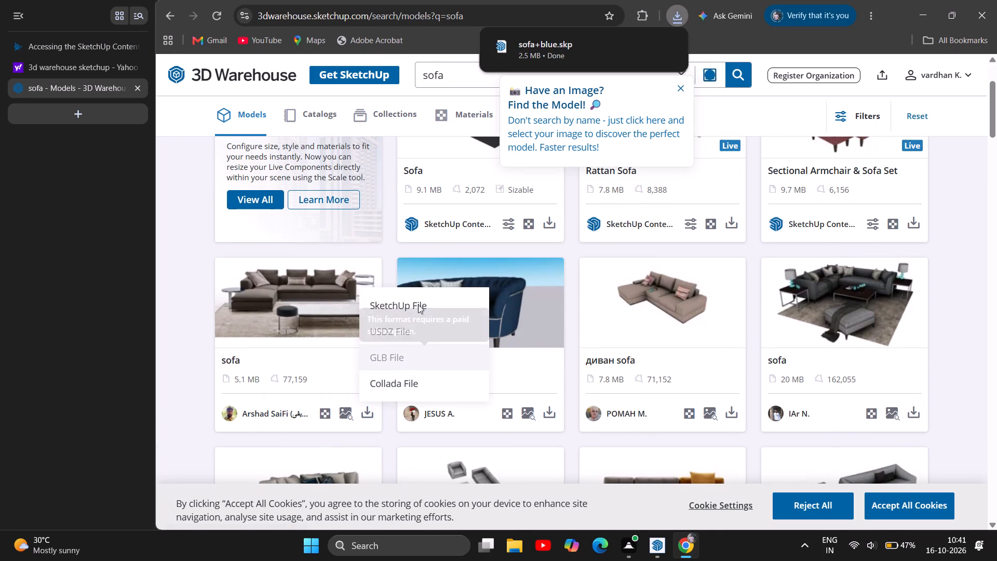
{"action": "left_click", "coordinate": [423, 303]}
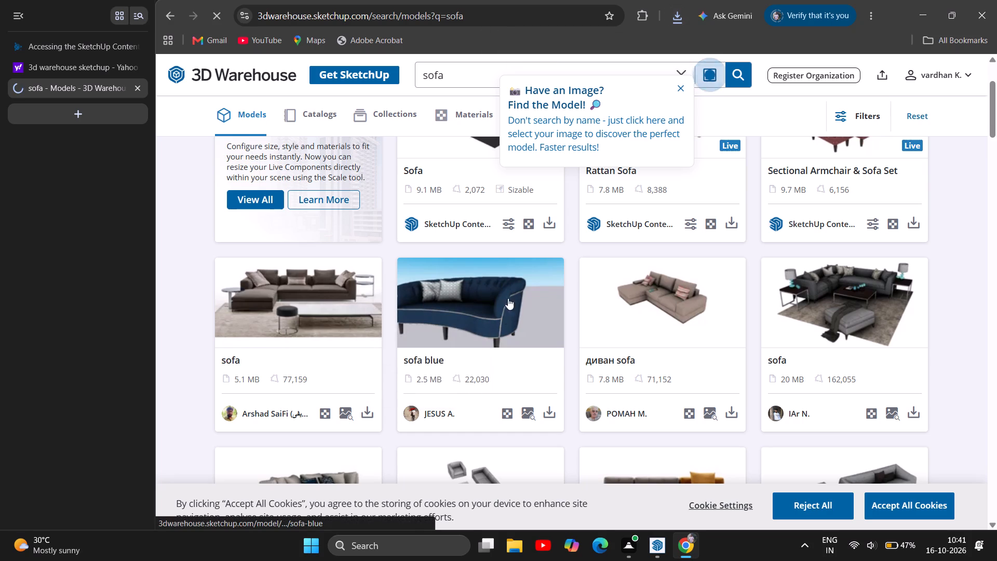
Download the "Rattan Sofa" and "Sectional Armchair & Sofa Set" live component models.
{"action": "scroll", "coordinate": [496, 319], "scroll_direction": "up", "scroll_amount": 3}
{"action": "left_click", "coordinate": [730, 352]}
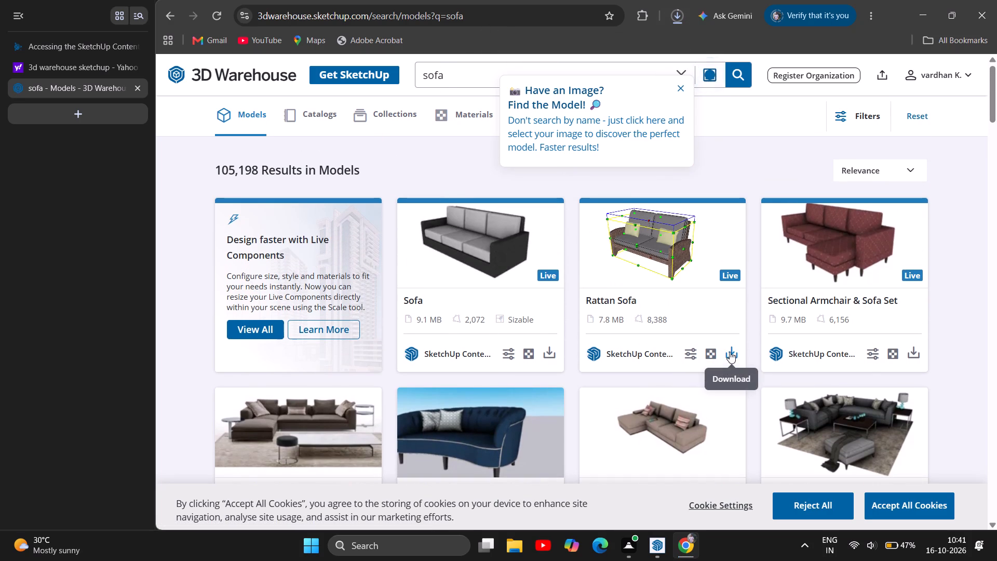
{"action": "left_click", "coordinate": [915, 353]}
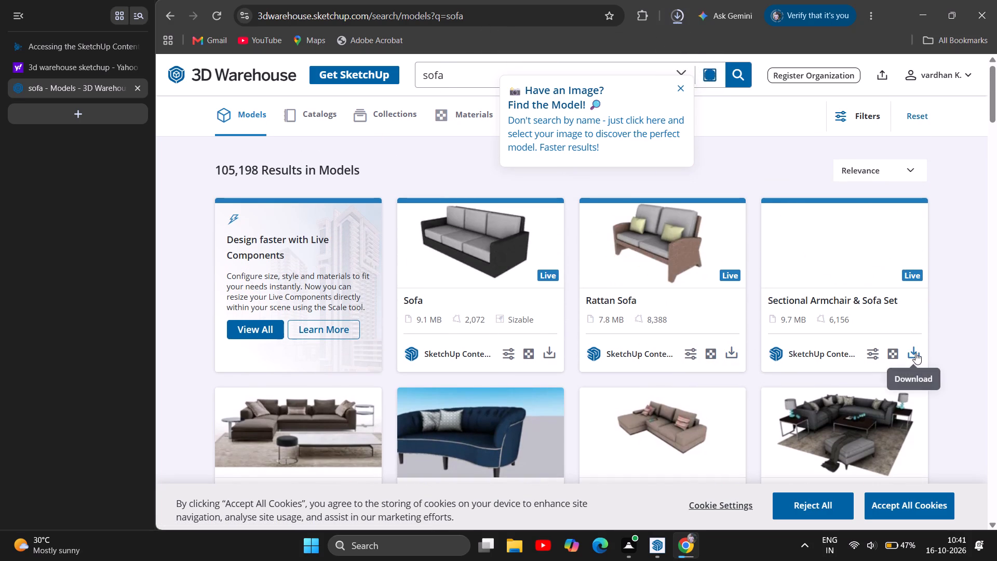
Download the 20 MB "sofa" set on a rug and the "L shape sofa I couch" as SketchUp files.
{"action": "scroll", "coordinate": [592, 262], "scroll_direction": "down", "scroll_amount": 4}
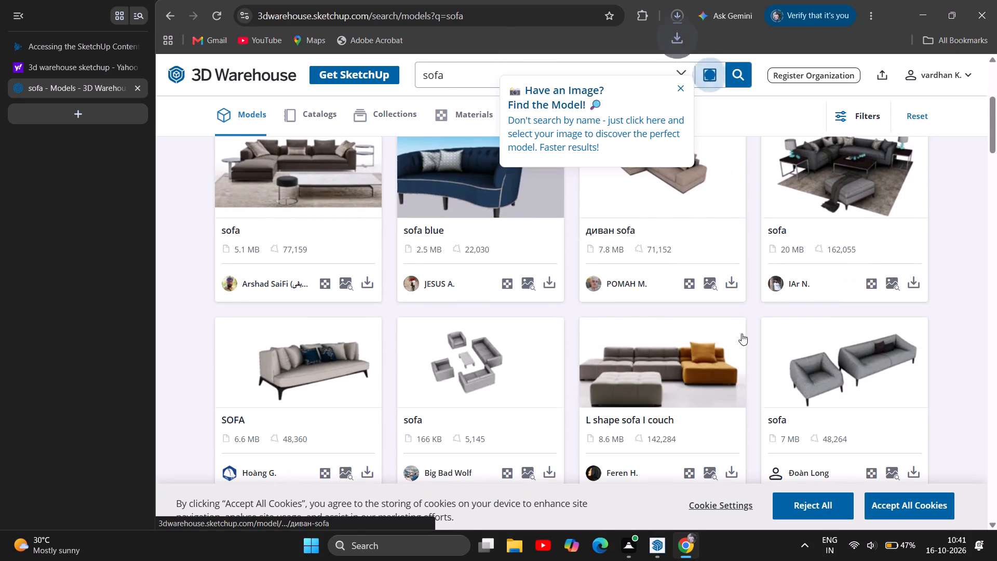
{"action": "left_click", "coordinate": [908, 282]}
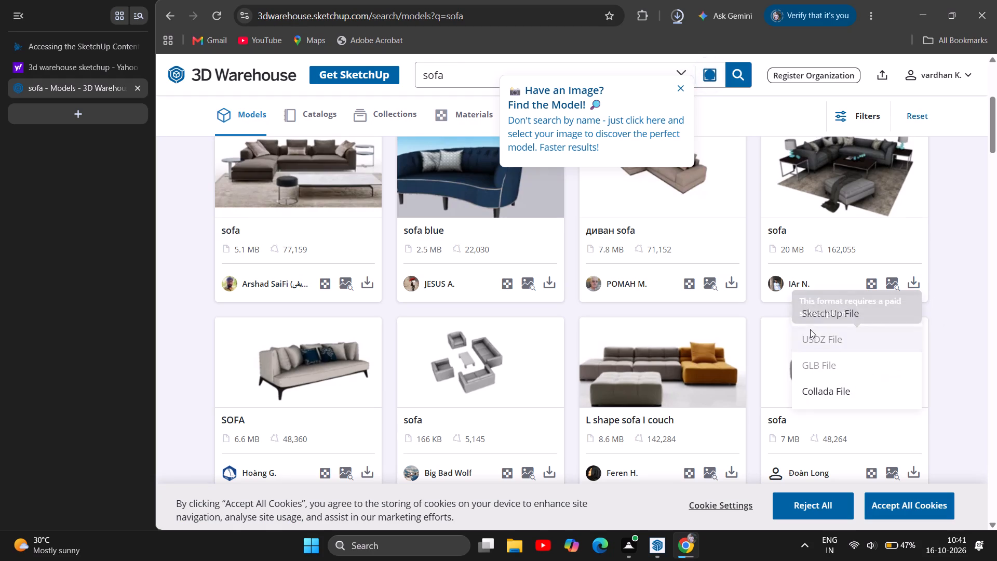
{"action": "left_click", "coordinate": [846, 313]}
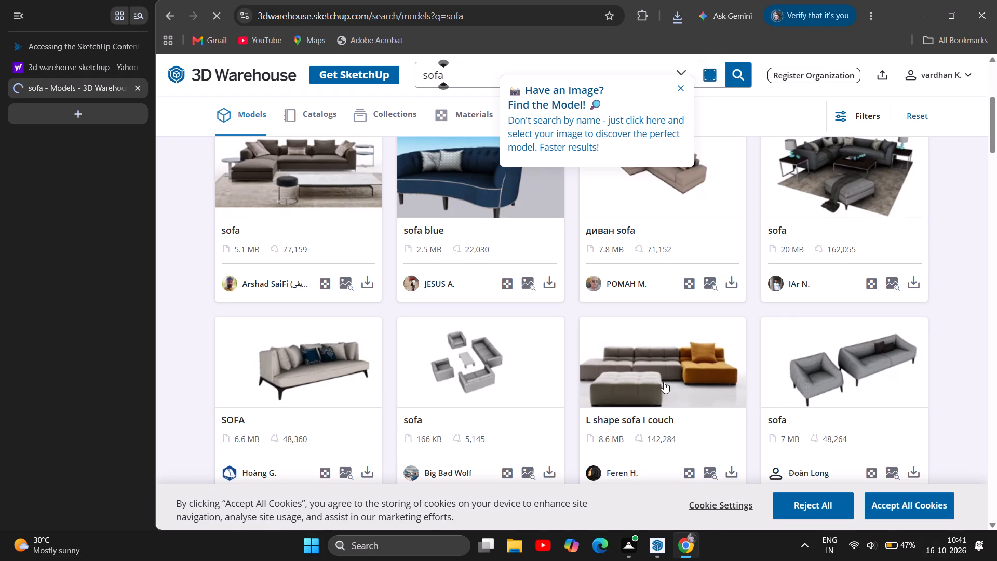
{"action": "scroll", "coordinate": [662, 379], "scroll_direction": "down", "scroll_amount": 2}
{"action": "left_click", "coordinate": [731, 340]}
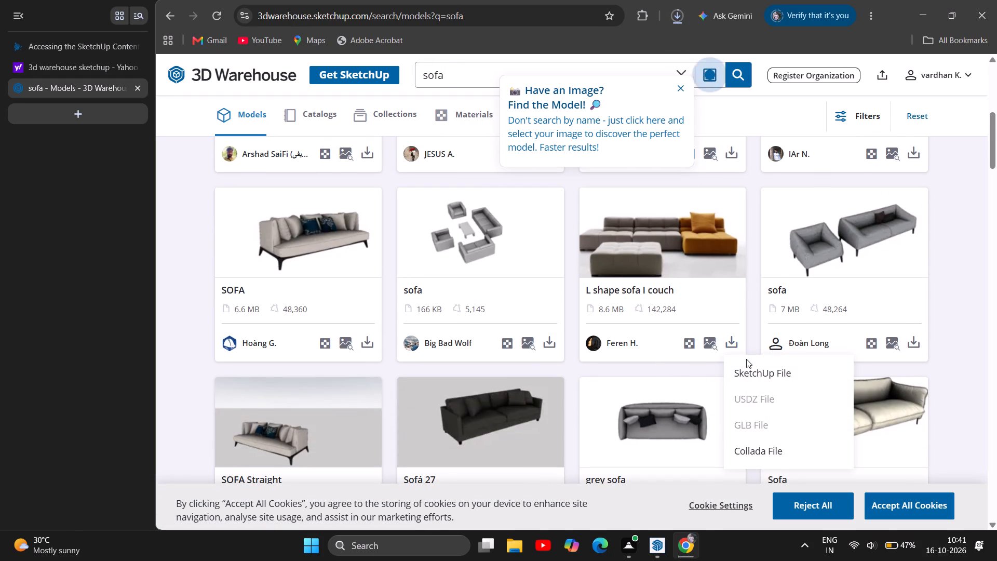
{"action": "left_click", "coordinate": [754, 371]}
Find the 3.1 MB L-shaped "sofà" model further down the results and download it as a SketchUp file.
{"action": "scroll", "coordinate": [531, 240], "scroll_direction": "down", "scroll_amount": 5}
{"action": "scroll", "coordinate": [544, 312], "scroll_direction": "down", "scroll_amount": 2}
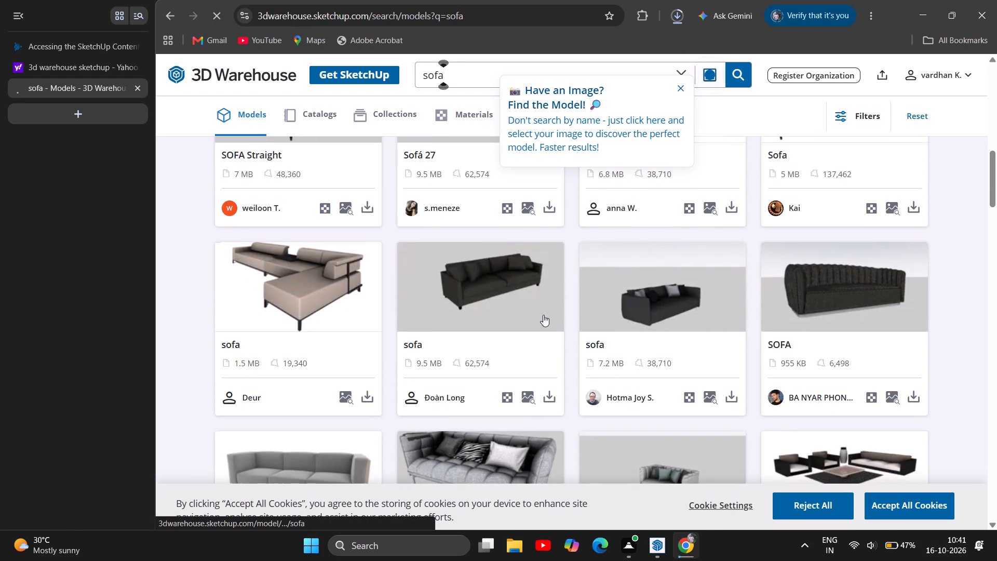
{"action": "scroll", "coordinate": [543, 315], "scroll_direction": "down", "scroll_amount": 6}
{"action": "scroll", "coordinate": [537, 343], "scroll_direction": "up", "scroll_amount": 4}
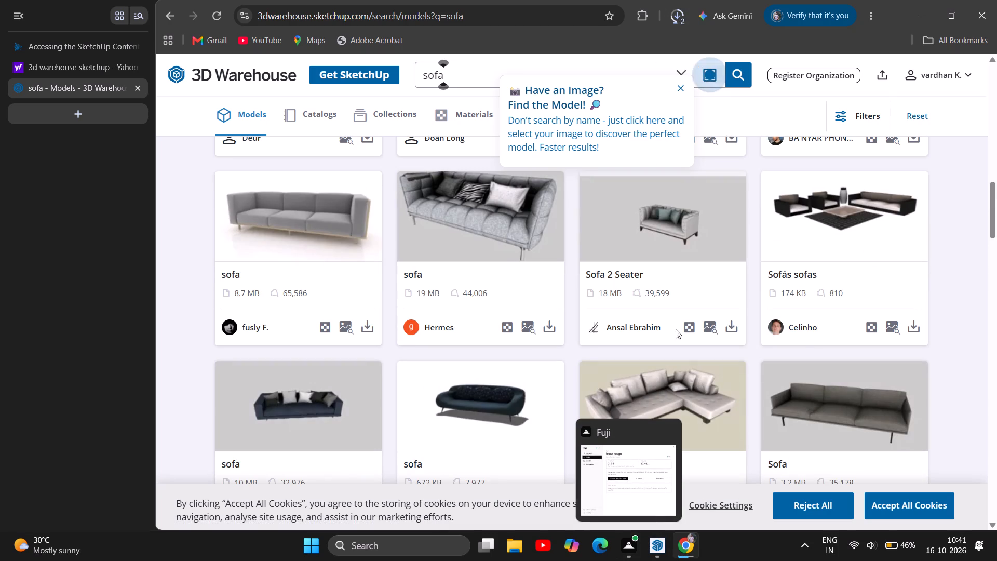
{"action": "scroll", "coordinate": [609, 262], "scroll_direction": "down", "scroll_amount": 3}
{"action": "left_click", "coordinate": [730, 322]}
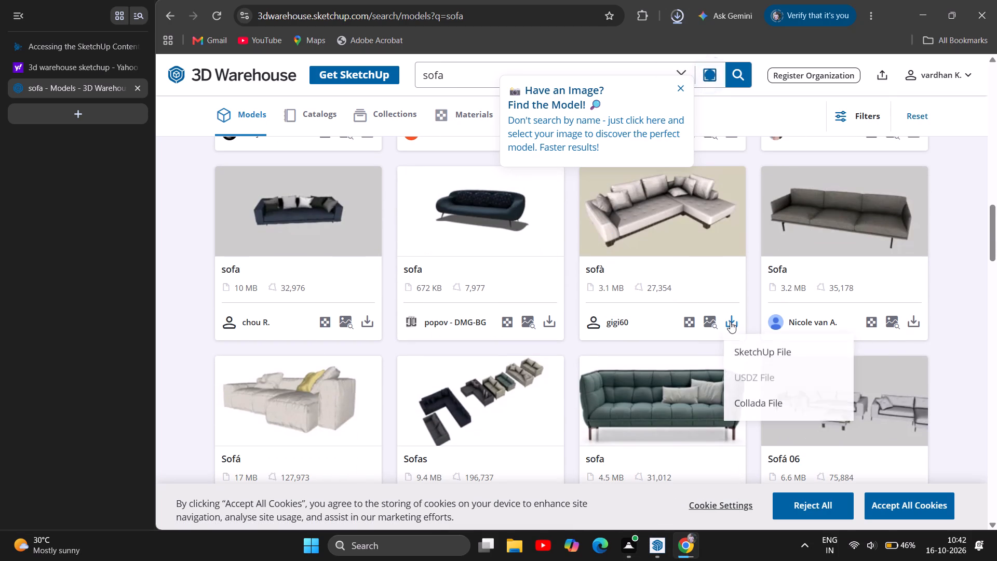
{"action": "left_click", "coordinate": [765, 353]}
Download the 16 MB grey "Sofa" model with the orange cushion and throw as a SketchUp file.
{"action": "scroll", "coordinate": [595, 278], "scroll_direction": "down", "scroll_amount": 5}
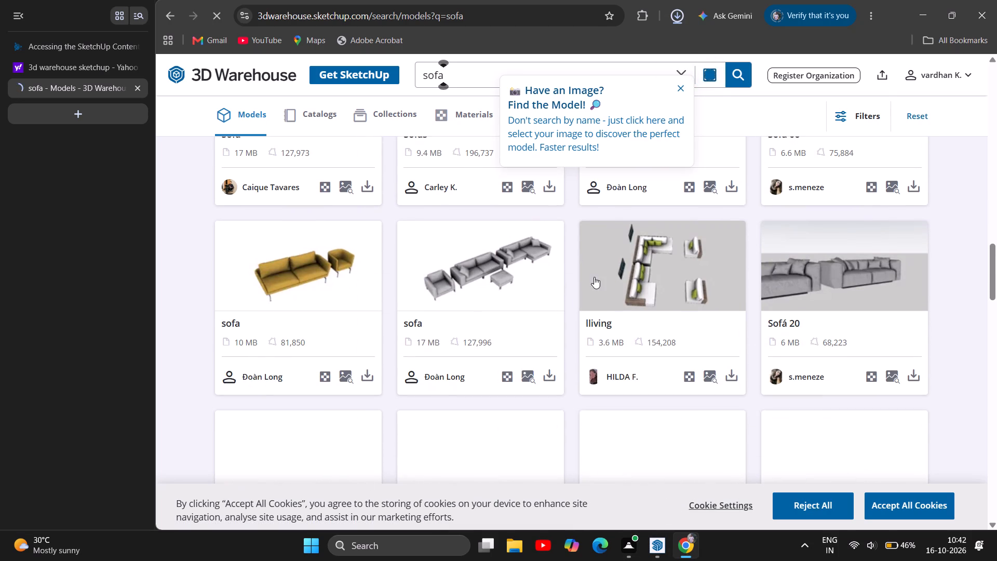
{"action": "scroll", "coordinate": [610, 320], "scroll_direction": "down", "scroll_amount": 2}
{"action": "scroll", "coordinate": [411, 299], "scroll_direction": "down", "scroll_amount": 2}
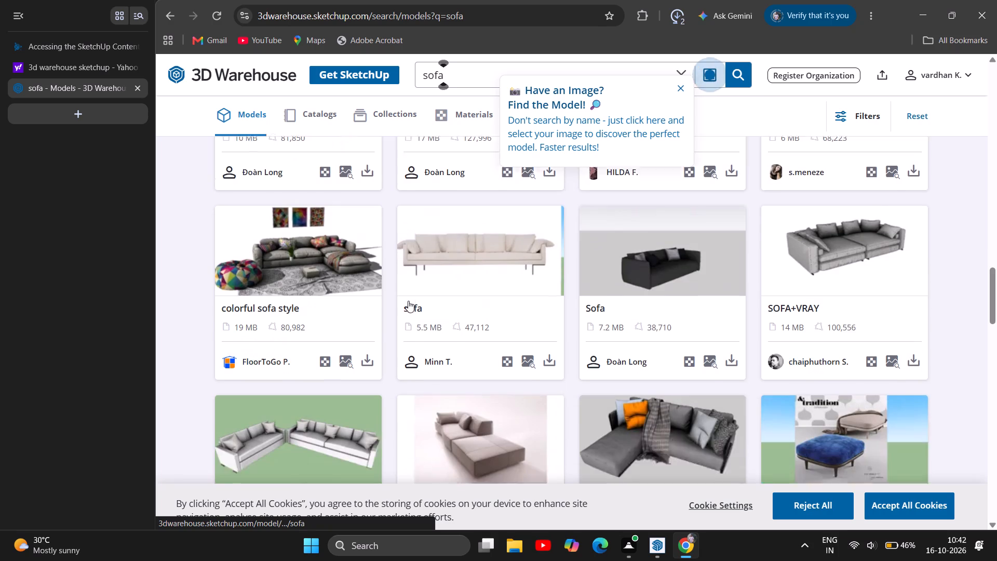
{"action": "scroll", "coordinate": [415, 288], "scroll_direction": "down", "scroll_amount": 3}
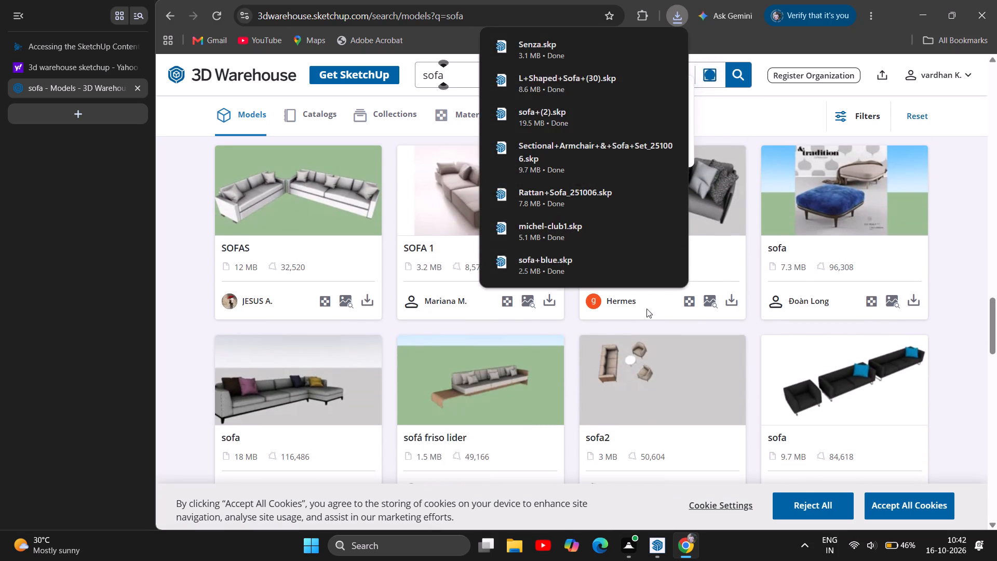
{"action": "left_click", "coordinate": [734, 300]}
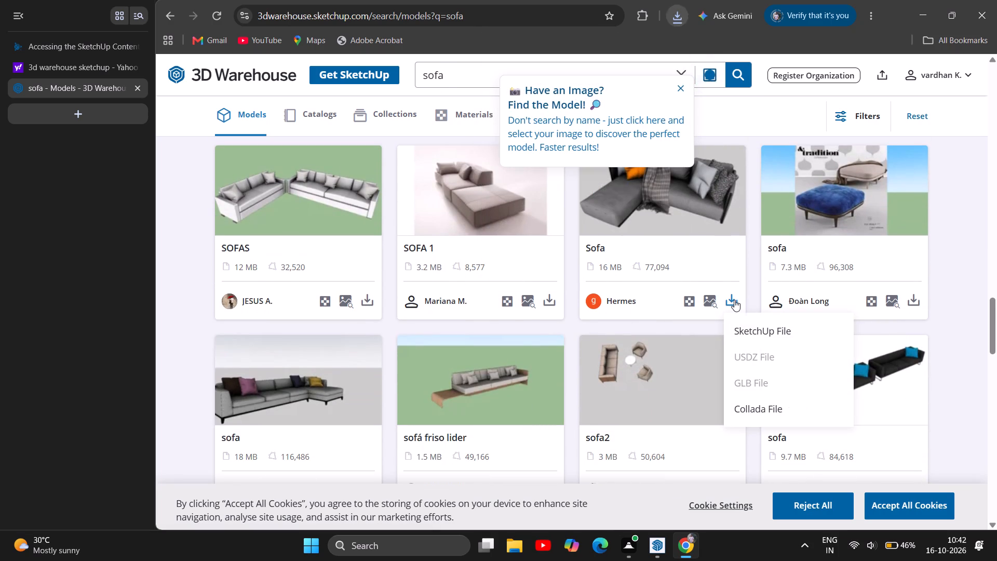
{"action": "left_click", "coordinate": [745, 330]}
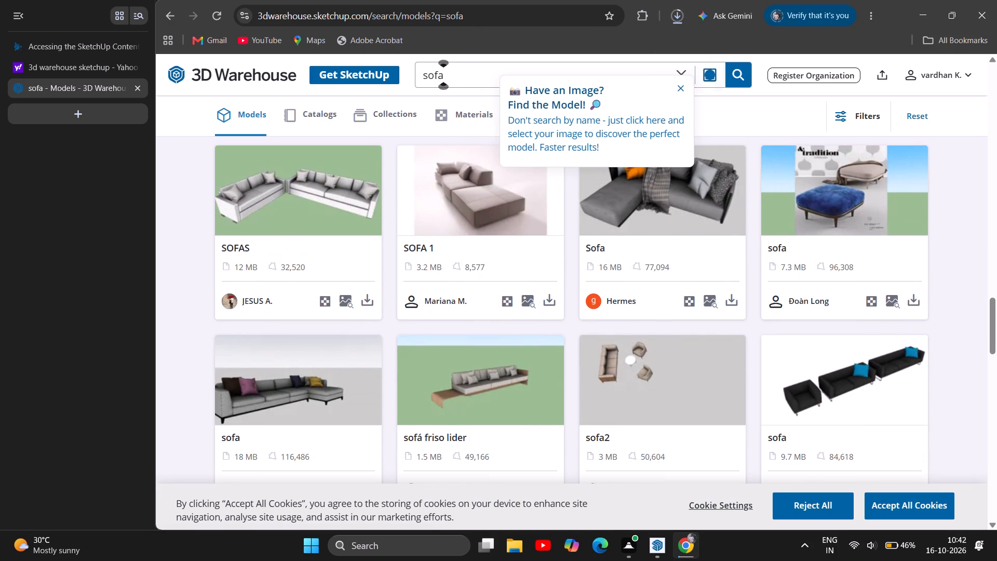
Switch to SketchUp and import the downloaded "sofa" file from the Downloads folder into the house model.
{"action": "left_click", "coordinate": [661, 549]}
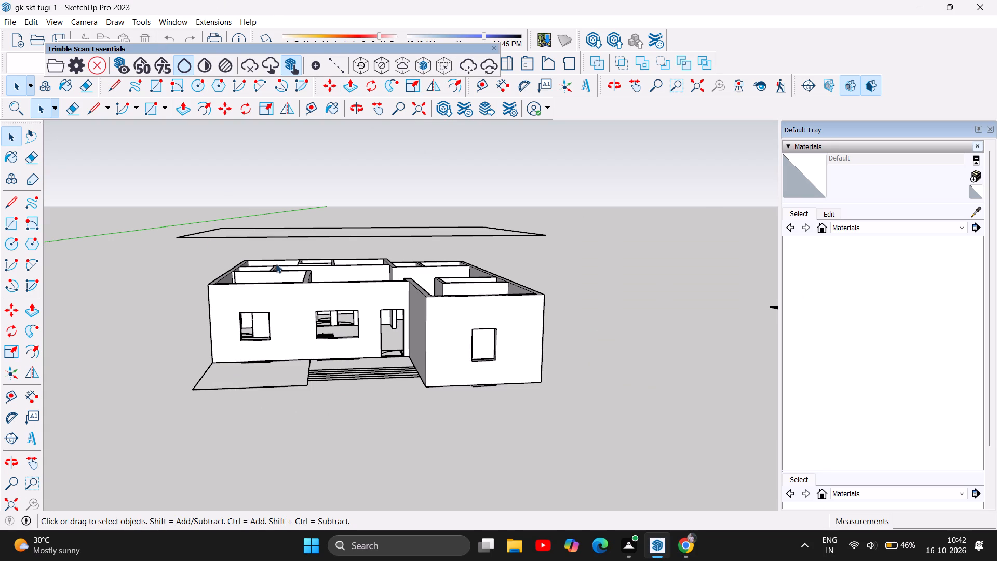
{"action": "left_click", "coordinate": [15, 22]}
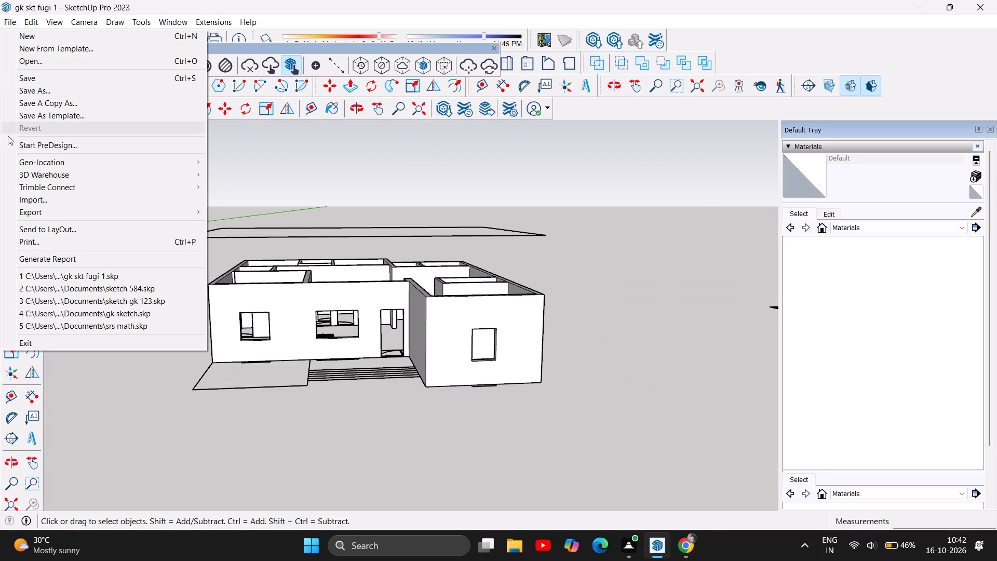
{"action": "left_click", "coordinate": [87, 203]}
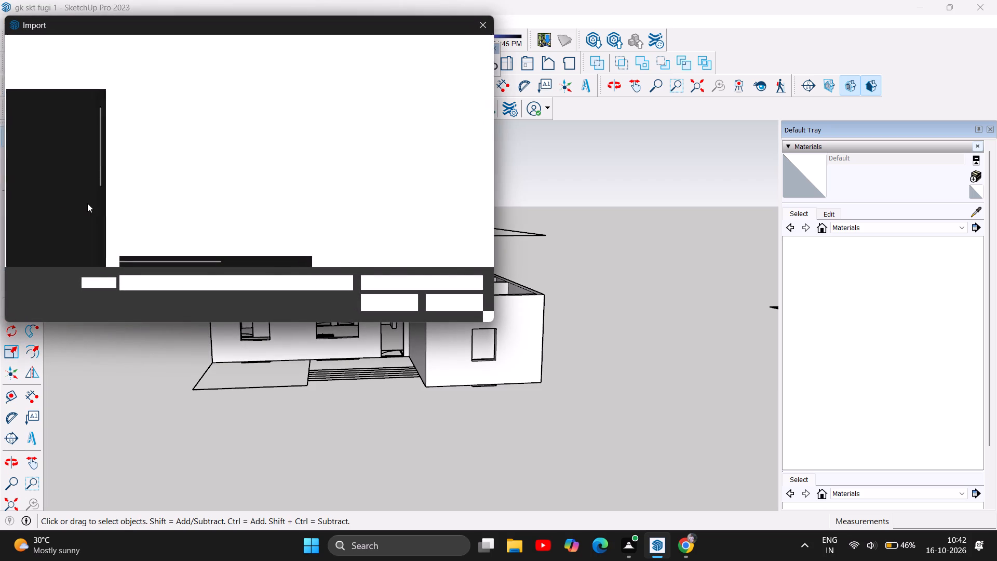
{"action": "scroll", "coordinate": [58, 174], "scroll_direction": "up", "scroll_amount": 6}
{"action": "left_click", "coordinate": [52, 209]}
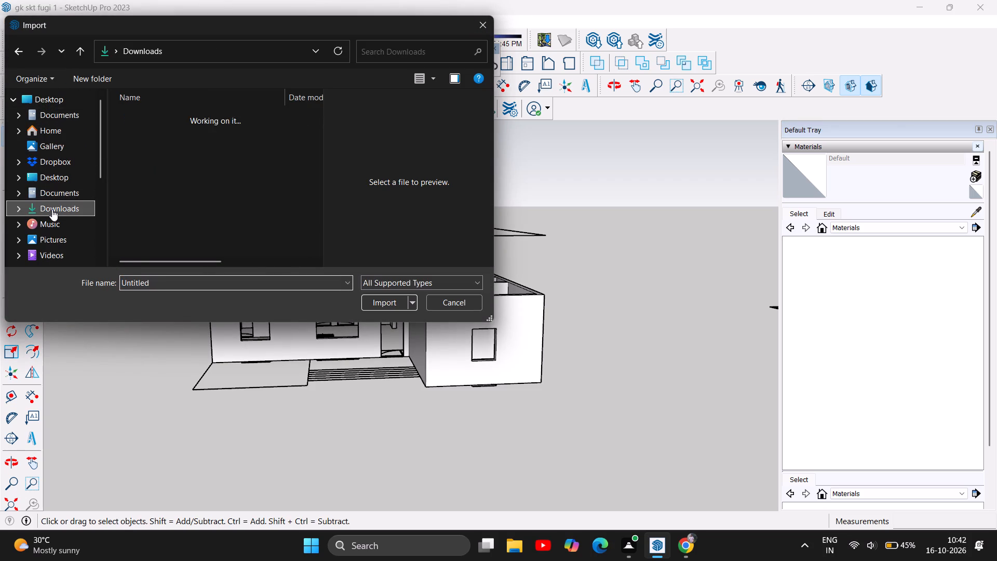
{"action": "left_click", "coordinate": [158, 133]}
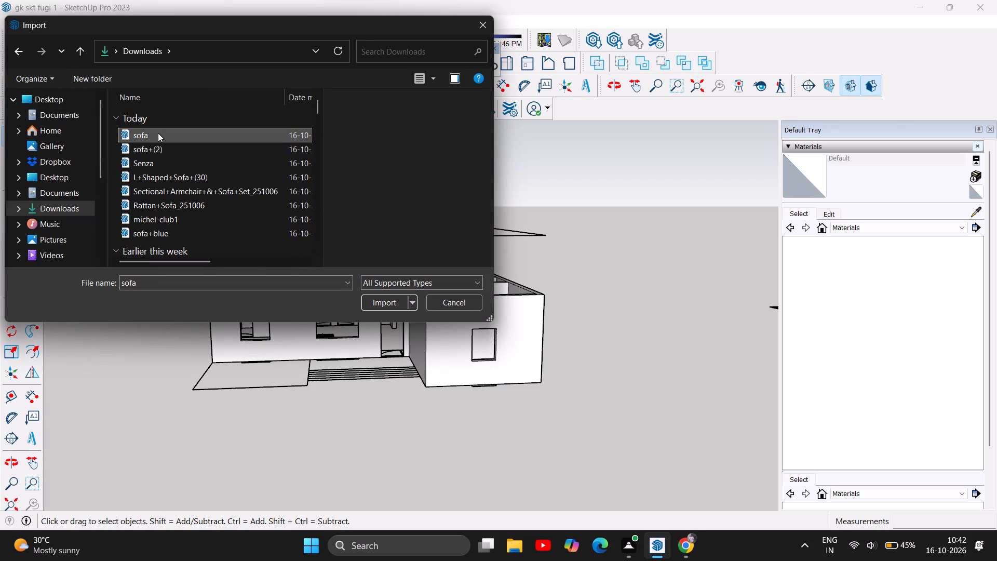
{"action": "left_click", "coordinate": [385, 305]}
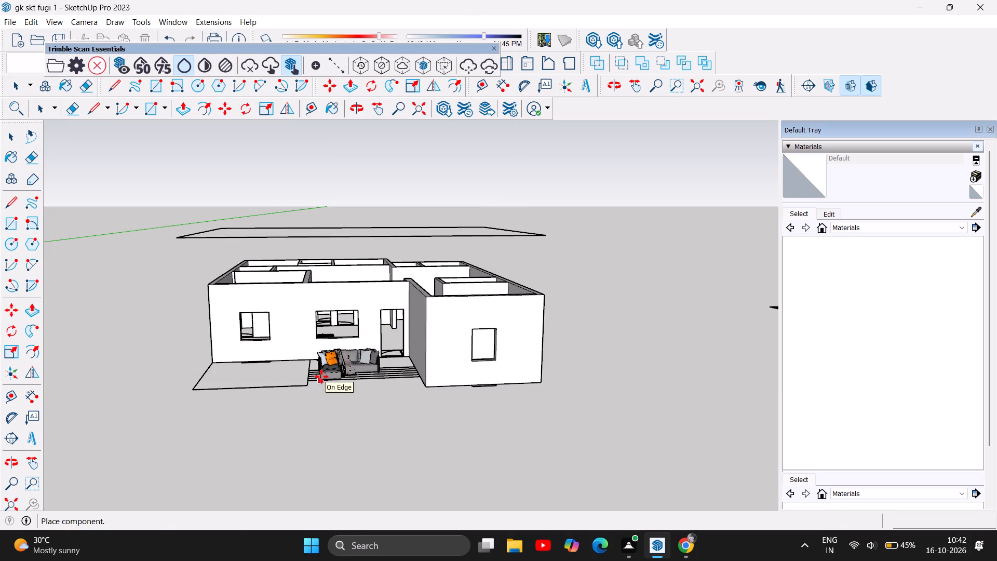
Import the grey "sofa" file from Downloads again and place it on the large central room's floor beside the staircase.
{"action": "scroll", "coordinate": [414, 262], "scroll_direction": "up", "scroll_amount": 5}
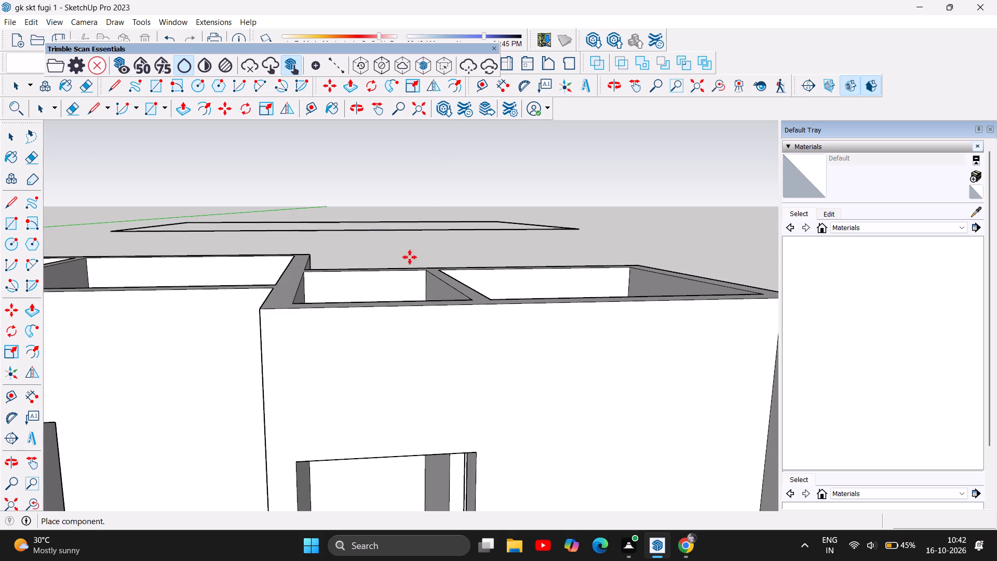
{"action": "left_click", "coordinate": [355, 105]}
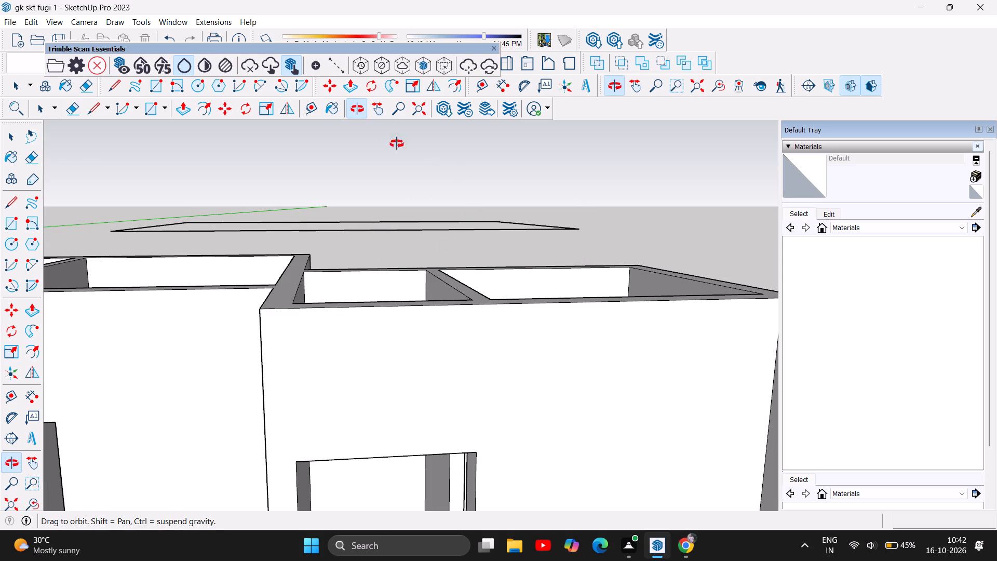
{"action": "left_click_drag", "start_coordinate": [405, 157], "coordinate": [401, 263]}
{"action": "scroll", "coordinate": [367, 211], "scroll_direction": "down", "scroll_amount": 4}
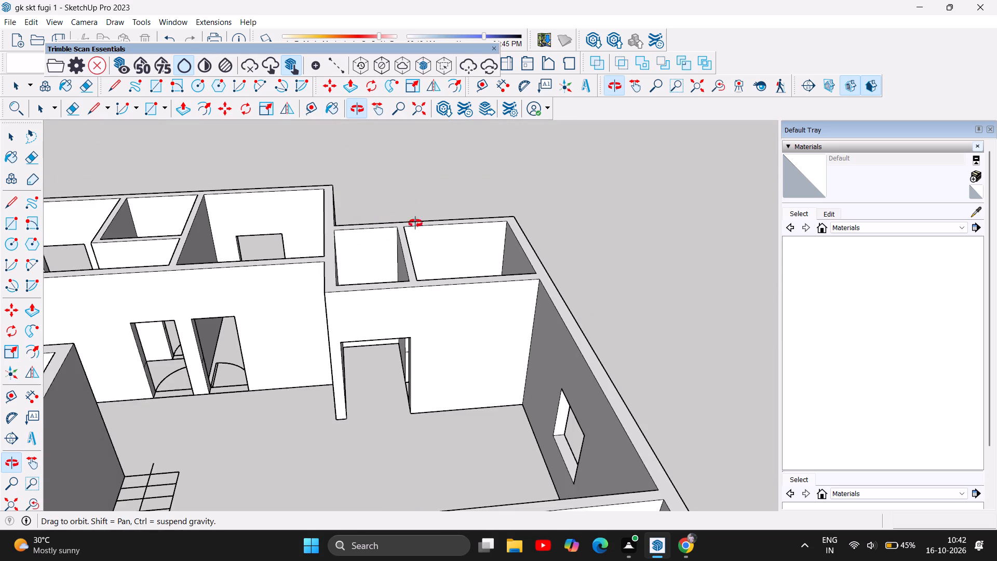
{"action": "scroll", "coordinate": [419, 209], "scroll_direction": "down", "scroll_amount": 4}
{"action": "left_click_drag", "start_coordinate": [352, 336], "coordinate": [353, 384]}
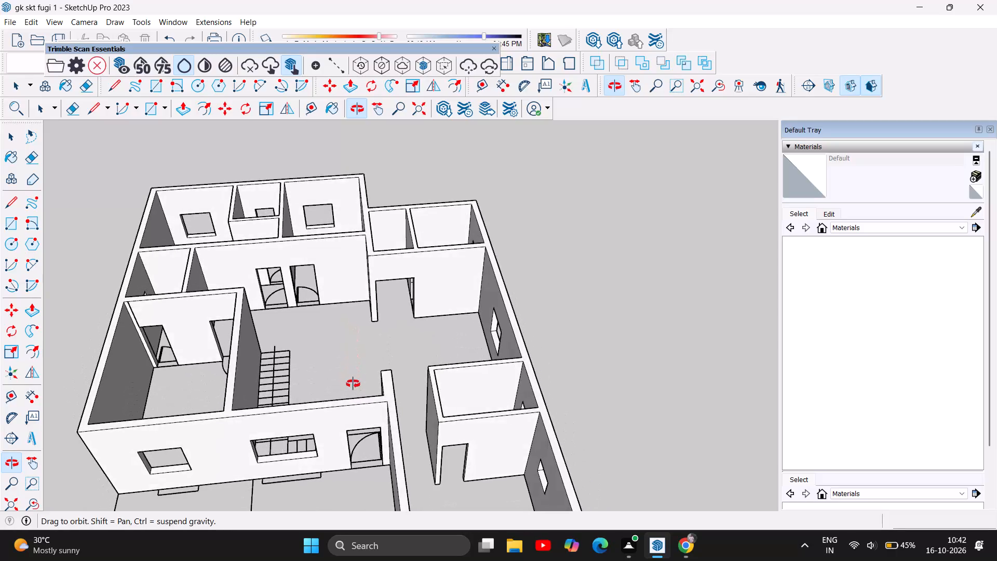
{"action": "left_click_drag", "start_coordinate": [353, 384], "coordinate": [280, 431]}
{"action": "scroll", "coordinate": [361, 344], "scroll_direction": "up", "scroll_amount": 2}
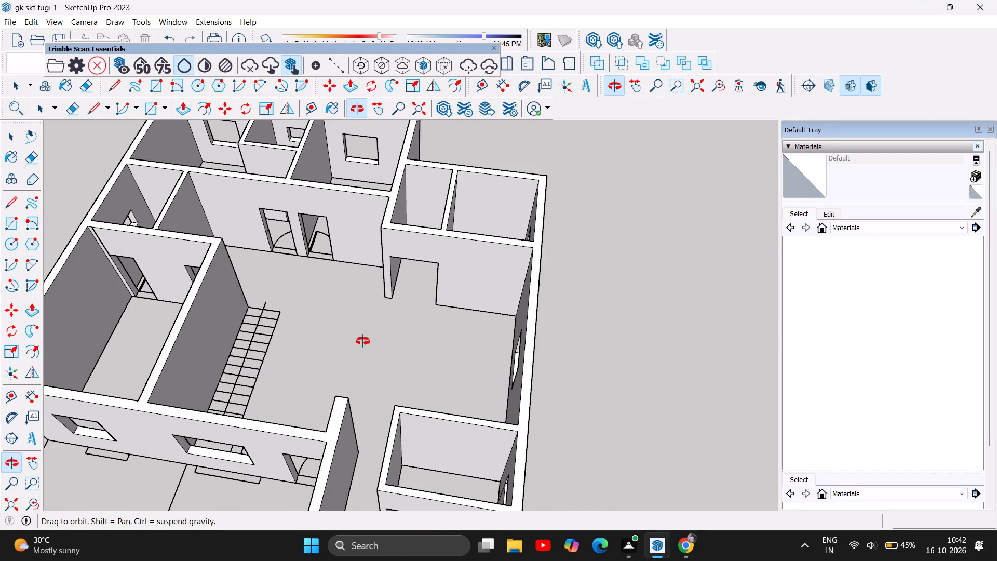
{"action": "scroll", "coordinate": [475, 330], "scroll_direction": "down", "scroll_amount": 11}
{"action": "scroll", "coordinate": [510, 315], "scroll_direction": "up", "scroll_amount": 1}
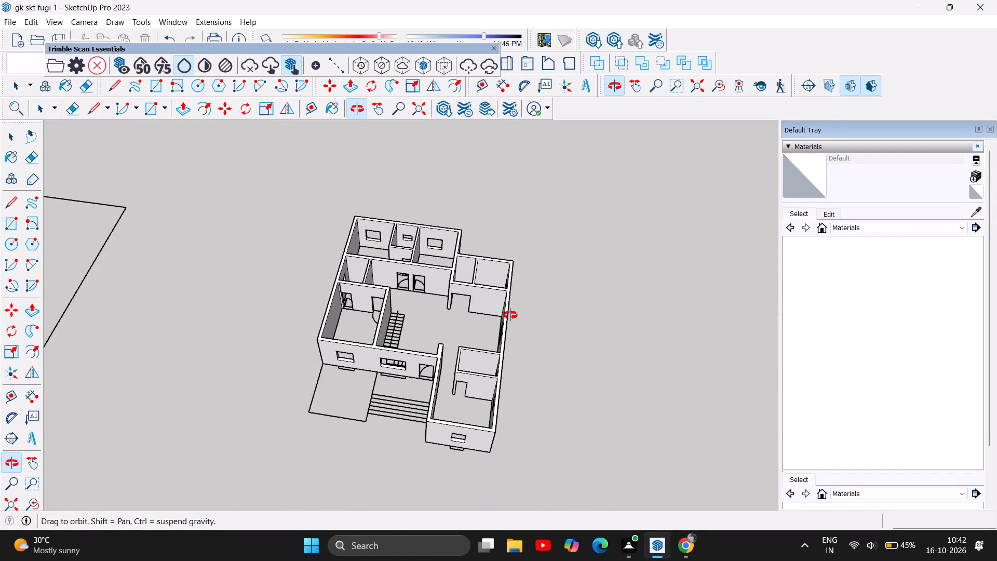
{"action": "scroll", "coordinate": [382, 335], "scroll_direction": "down", "scroll_amount": 4}
{"action": "scroll", "coordinate": [439, 308], "scroll_direction": "up", "scroll_amount": 5}
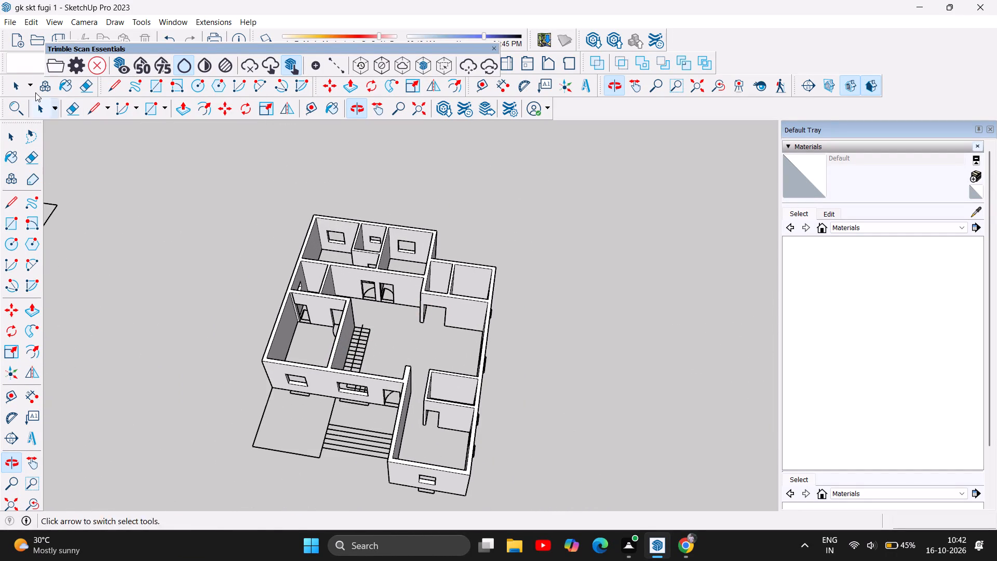
{"action": "left_click", "coordinate": [12, 21]}
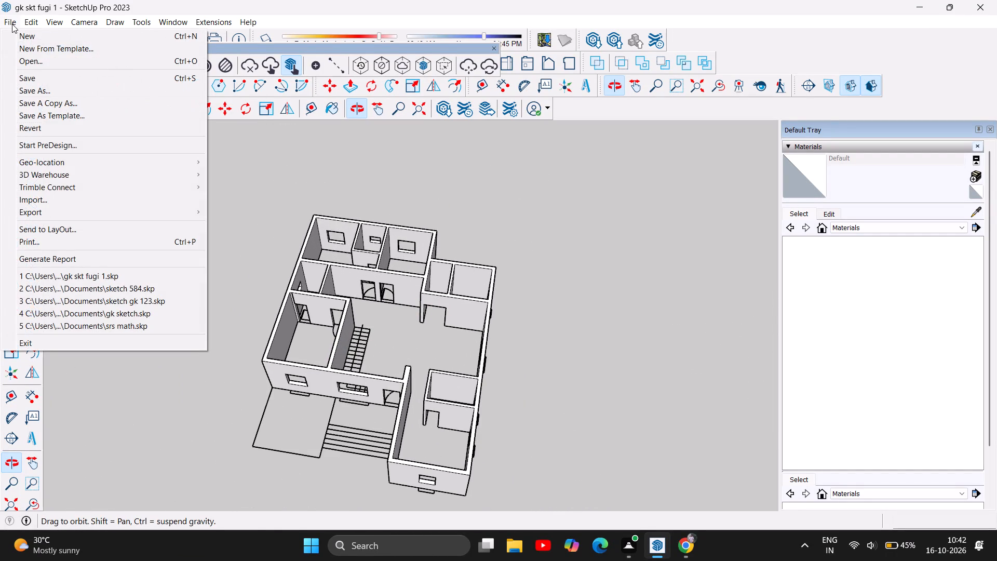
{"action": "left_click", "coordinate": [60, 199]}
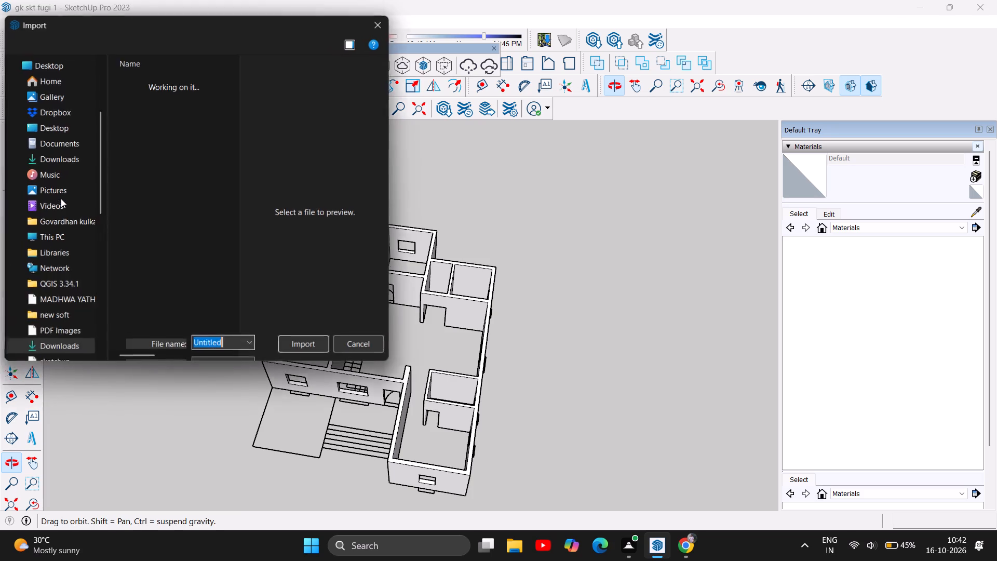
{"action": "left_click", "coordinate": [142, 138]}
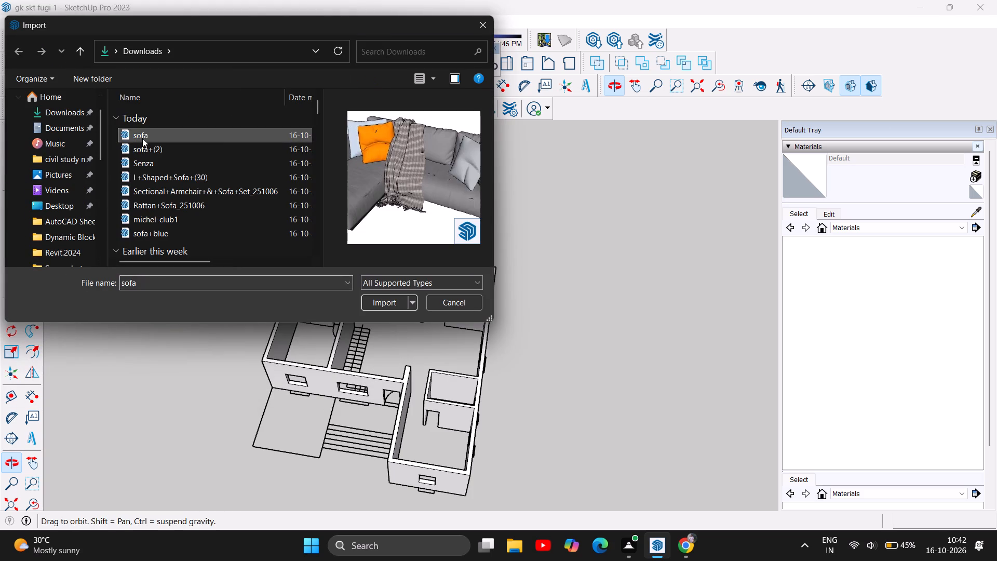
{"action": "left_click", "coordinate": [384, 300]}
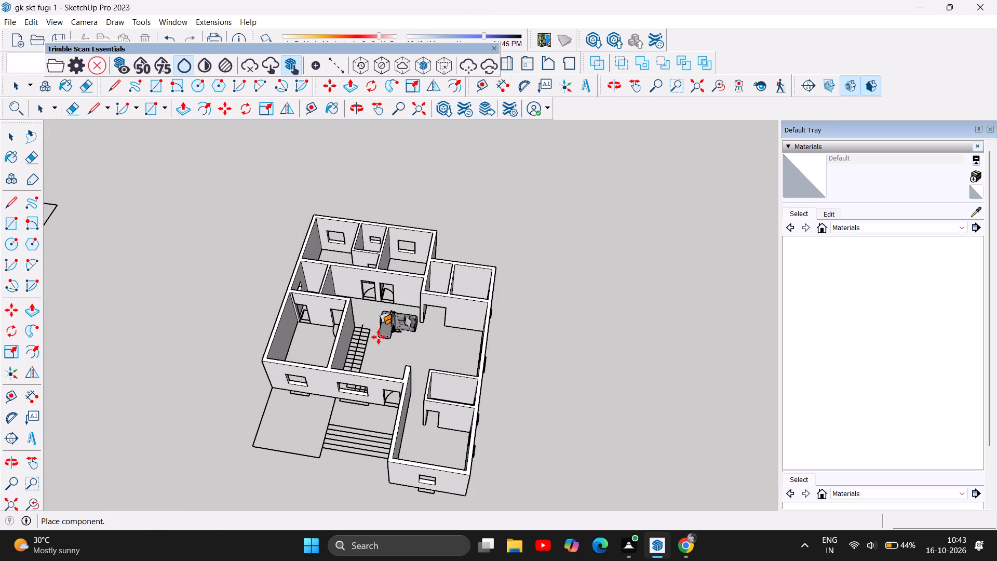
{"action": "scroll", "coordinate": [379, 337], "scroll_direction": "up", "scroll_amount": 4}
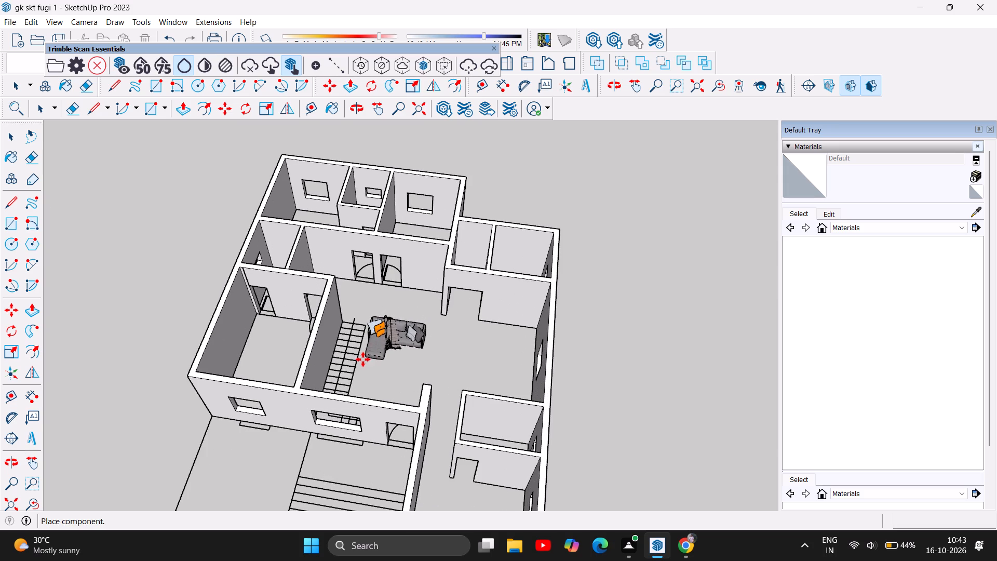
{"action": "scroll", "coordinate": [363, 359], "scroll_direction": "up", "scroll_amount": 3}
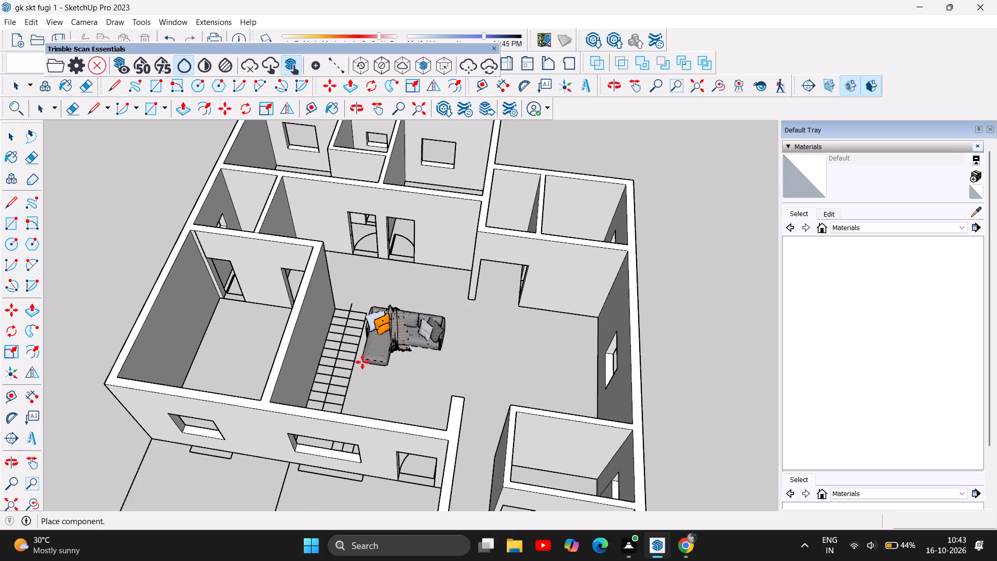
{"action": "scroll", "coordinate": [362, 362], "scroll_direction": "up", "scroll_amount": 2}
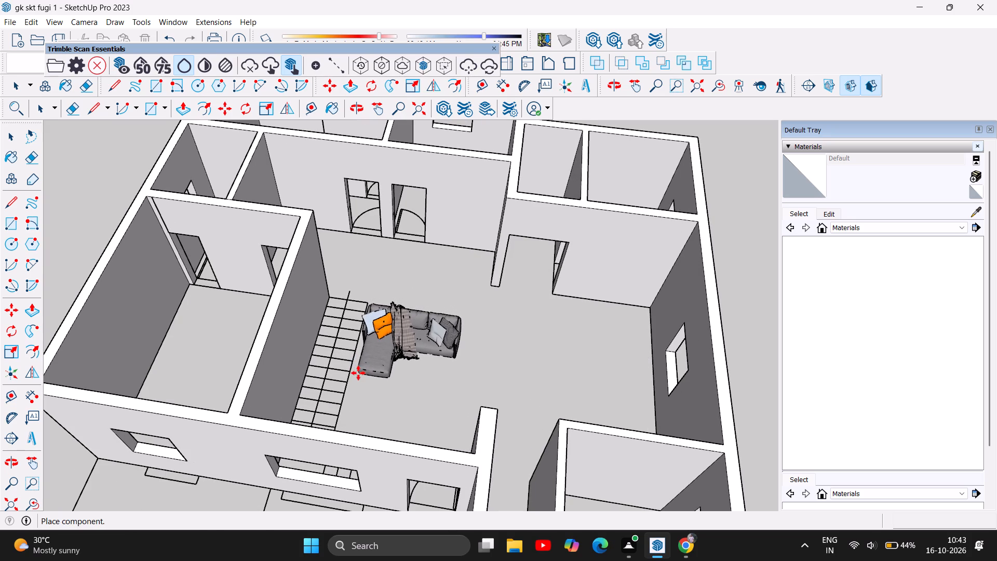
{"action": "left_click", "coordinate": [358, 373]}
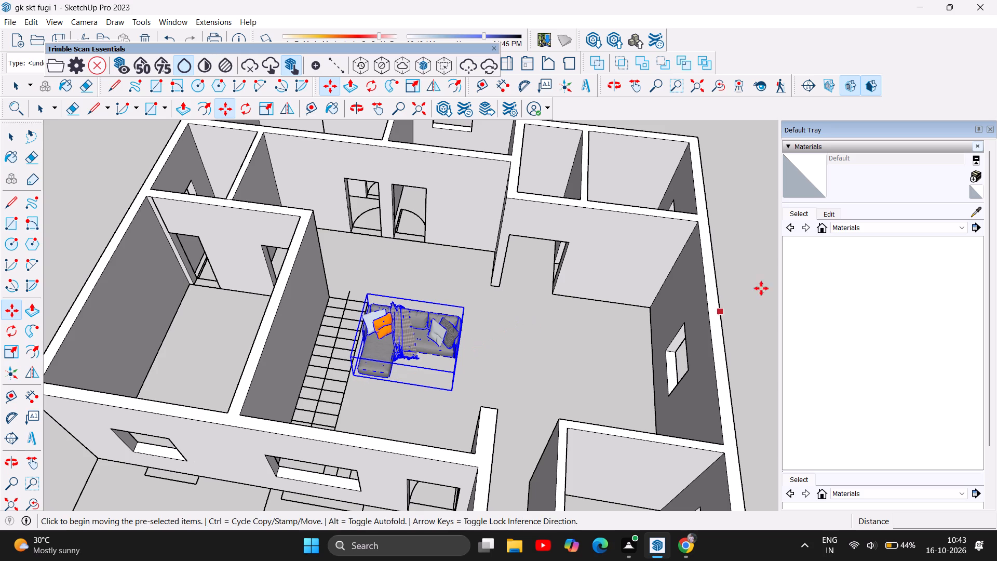
Move the placed sofa about 2' 3" across the floor toward the front wall, keeping it beside the staircase.
{"action": "left_click", "coordinate": [737, 282]}
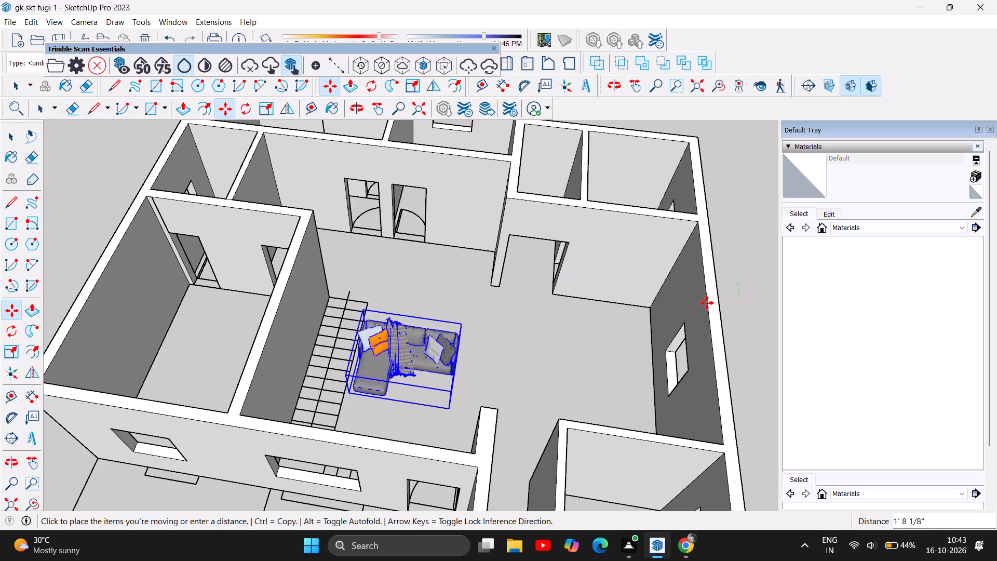
{"action": "left_click", "coordinate": [725, 296]}
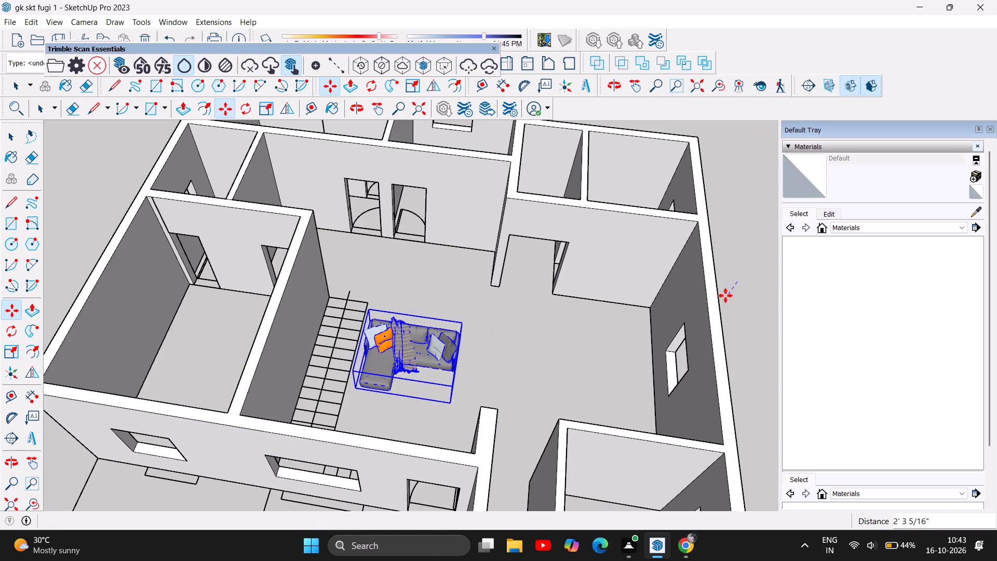
{"action": "key", "text": "Escape"}
Examine the sofa up close and its size and position relative to the staircase and surrounding rooms.
{"action": "scroll", "coordinate": [383, 391], "scroll_direction": "up", "scroll_amount": 2}
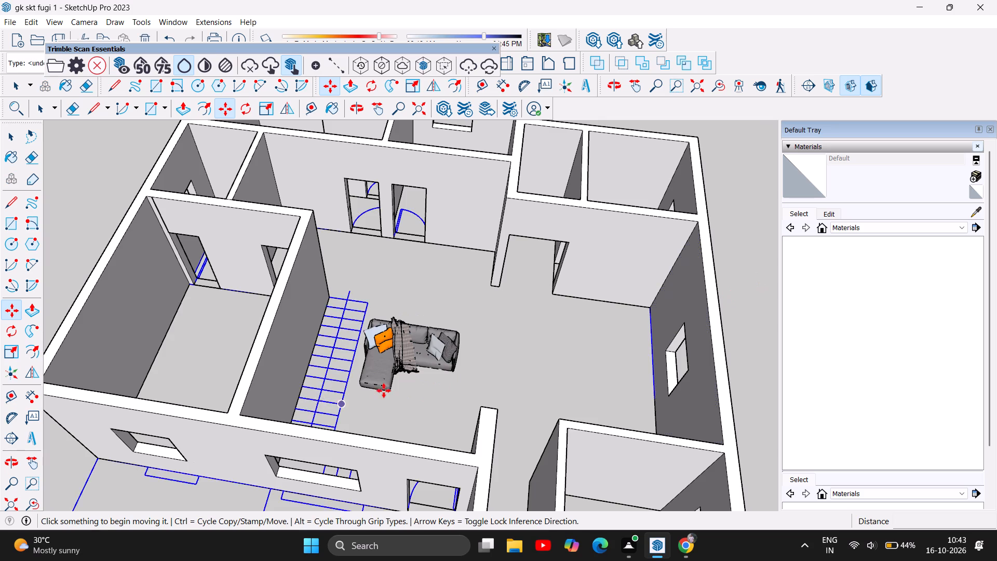
{"action": "scroll", "coordinate": [384, 391], "scroll_direction": "up", "scroll_amount": 2}
{"action": "scroll", "coordinate": [447, 350], "scroll_direction": "up", "scroll_amount": 16}
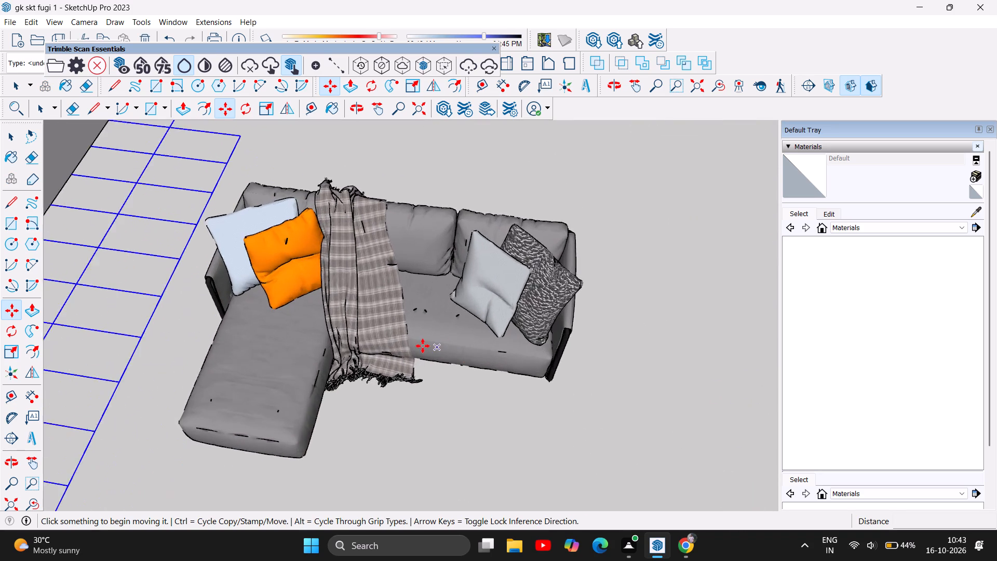
{"action": "scroll", "coordinate": [423, 346], "scroll_direction": "up", "scroll_amount": 5}
{"action": "scroll", "coordinate": [415, 360], "scroll_direction": "down", "scroll_amount": 3}
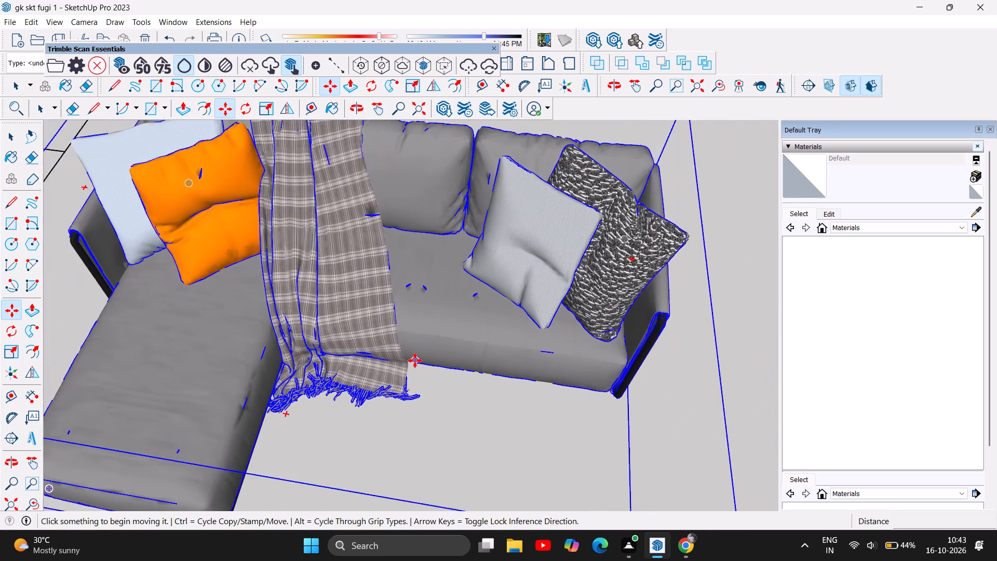
{"action": "scroll", "coordinate": [415, 360], "scroll_direction": "down", "scroll_amount": 10}
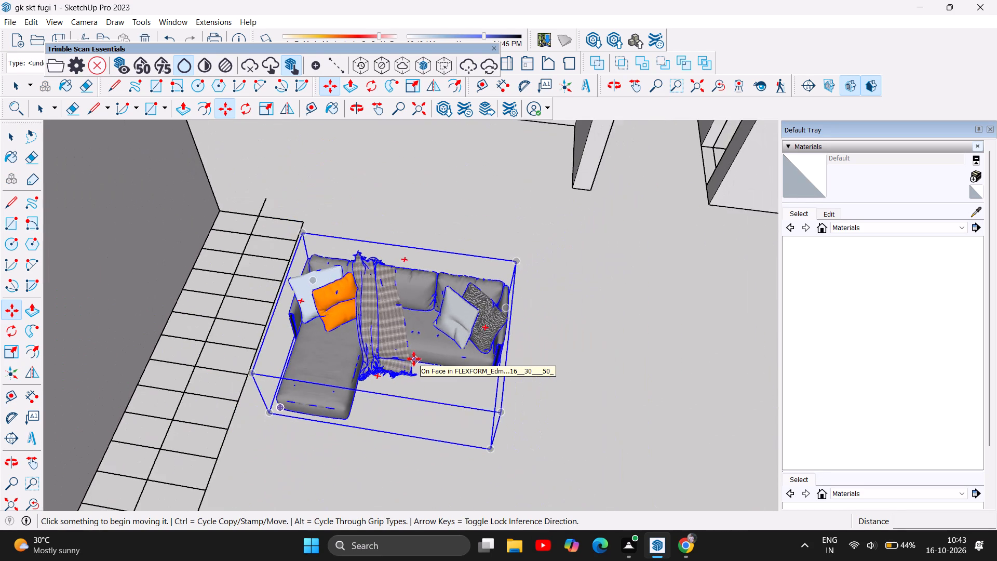
{"action": "scroll", "coordinate": [410, 352], "scroll_direction": "down", "scroll_amount": 14}
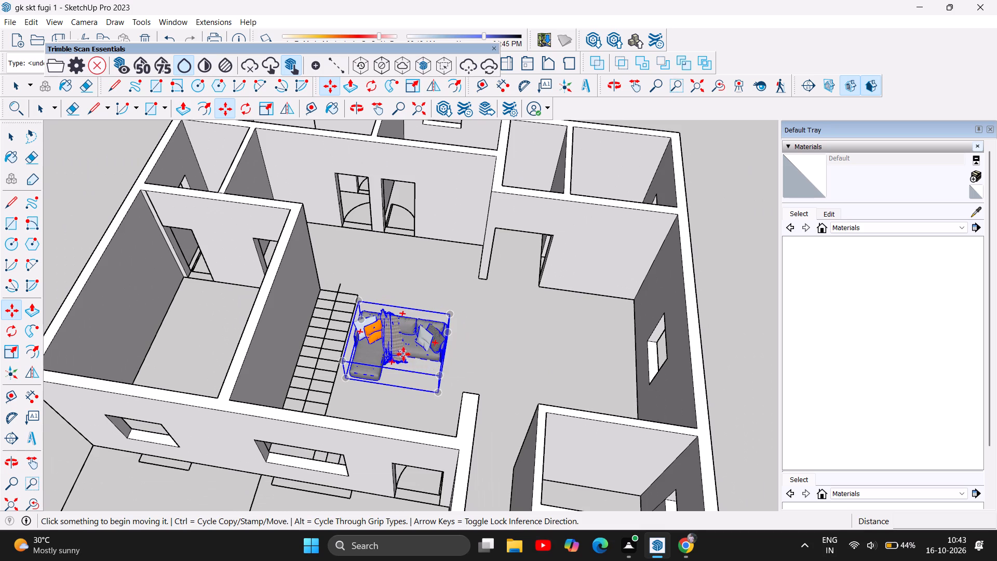
{"action": "scroll", "coordinate": [403, 356], "scroll_direction": "down", "scroll_amount": 5}
{"action": "key", "text": "Escape"}
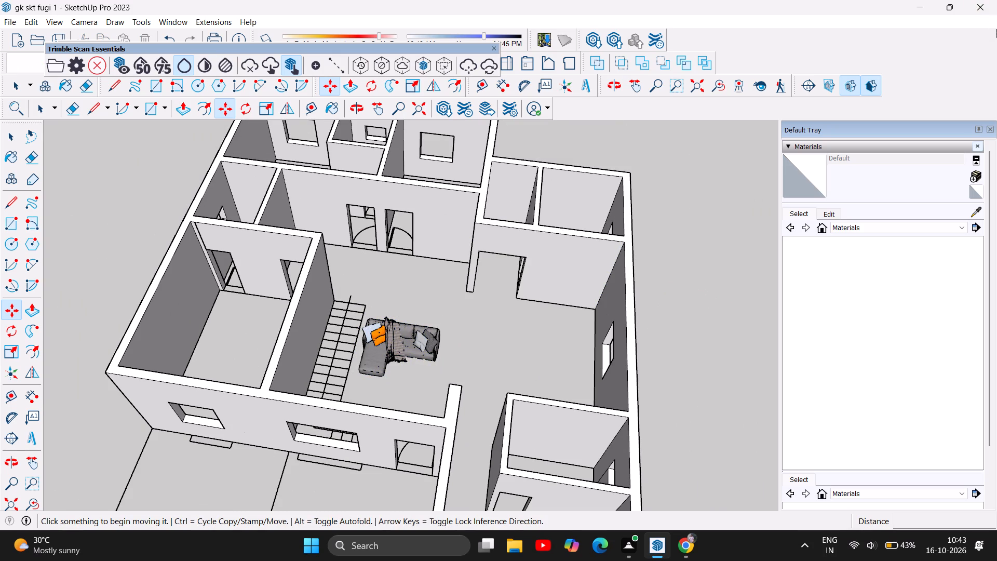
{"action": "scroll", "coordinate": [662, 277], "scroll_direction": "down", "scroll_amount": 5}
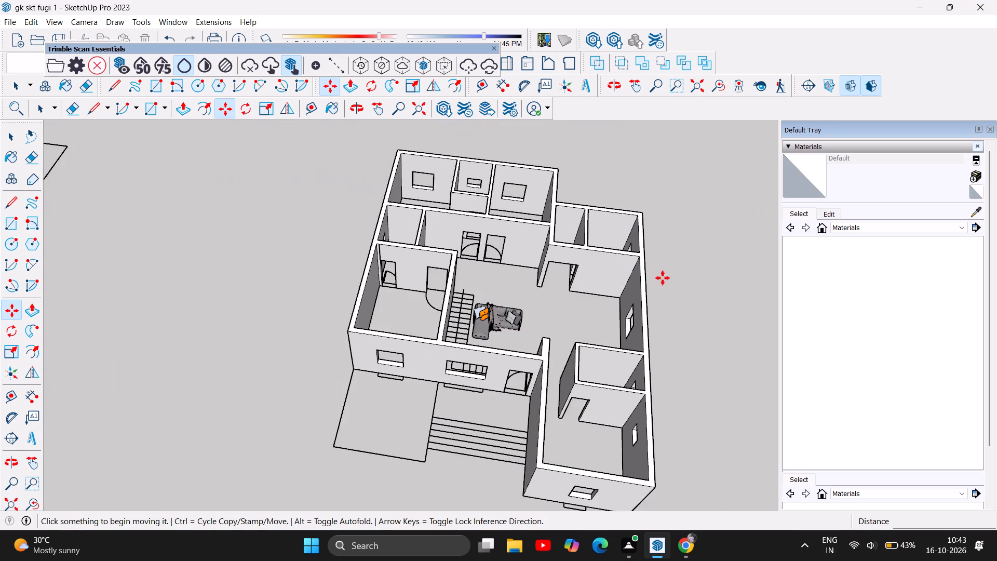
{"action": "scroll", "coordinate": [663, 278], "scroll_direction": "down", "scroll_amount": 1}
{"action": "scroll", "coordinate": [540, 305], "scroll_direction": "up", "scroll_amount": 4}
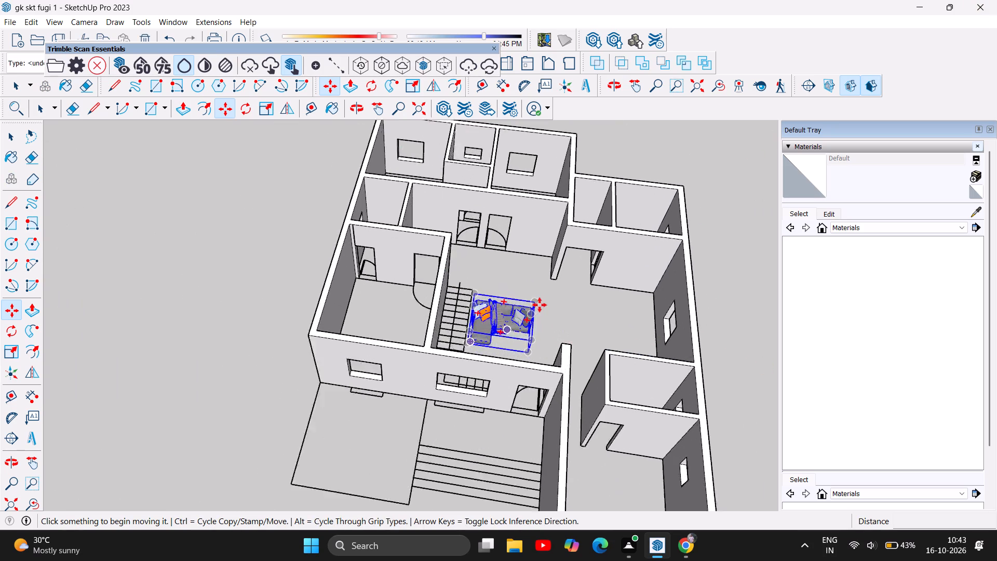
{"action": "scroll", "coordinate": [540, 305], "scroll_direction": "up", "scroll_amount": 15}
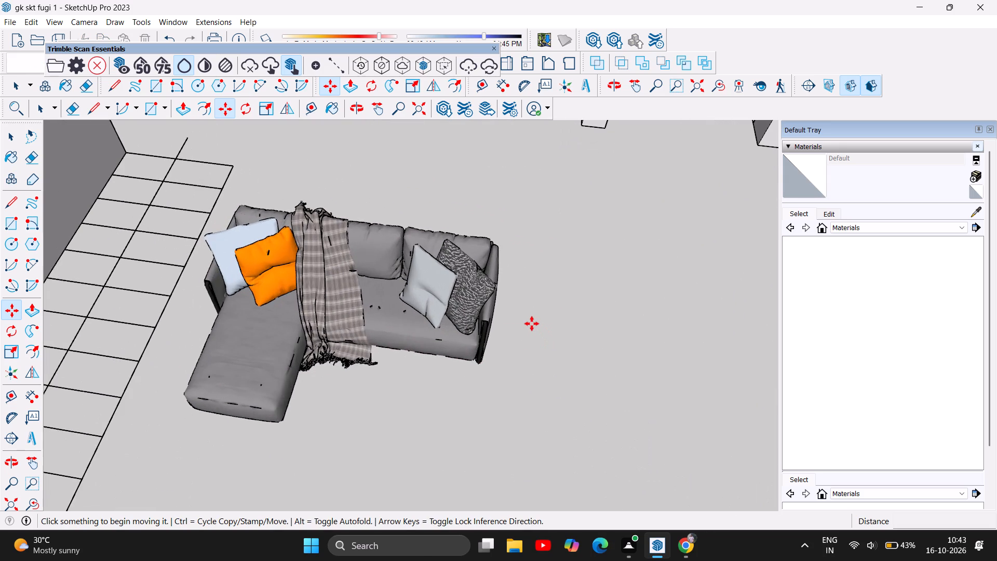
{"action": "scroll", "coordinate": [513, 314], "scroll_direction": "down", "scroll_amount": 4}
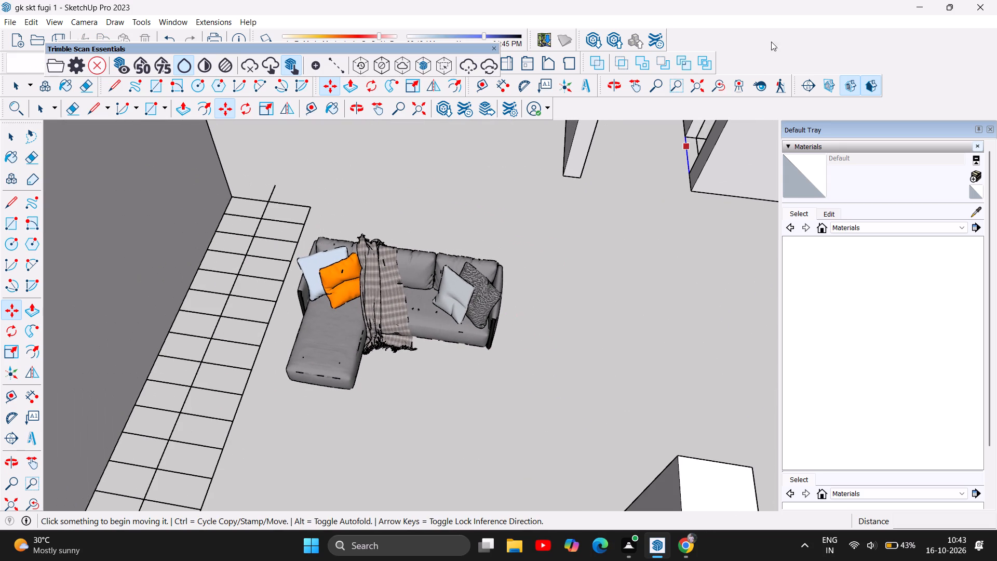
Inspect the sofa from its armrest side and at low angles to check how it sits on the floor.
{"action": "left_click", "coordinate": [360, 109]}
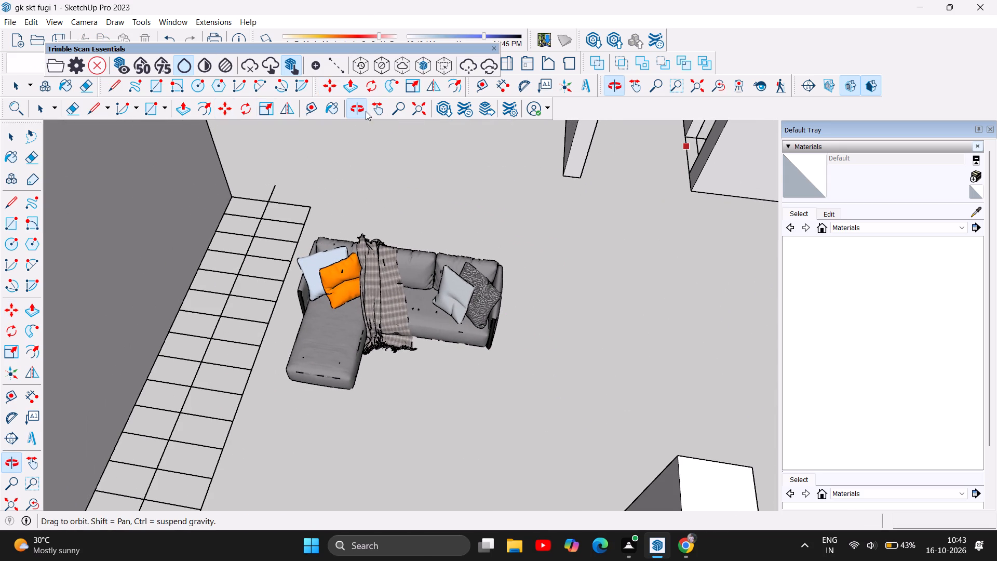
{"action": "left_click_drag", "start_coordinate": [613, 267], "coordinate": [329, 160]}
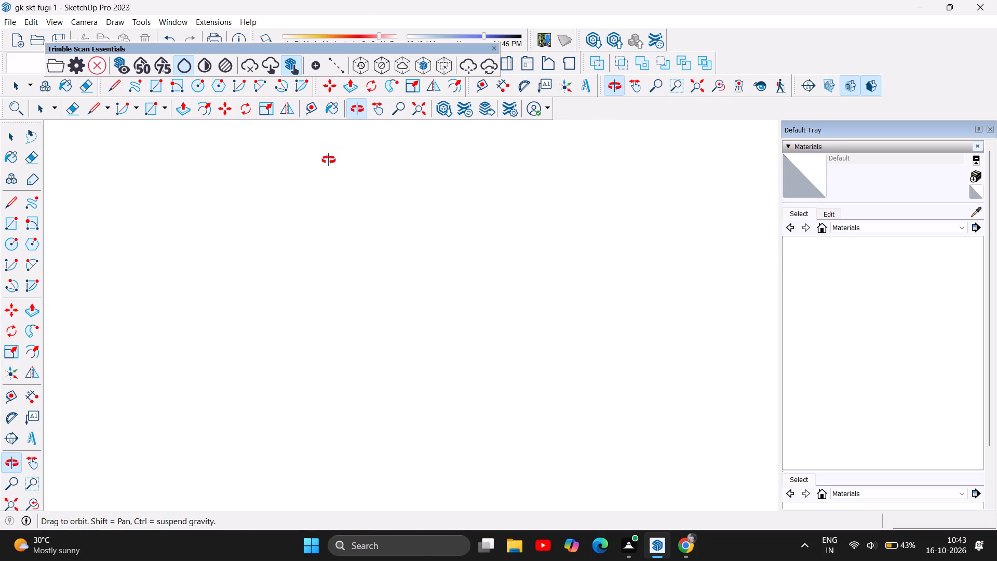
{"action": "left_click_drag", "start_coordinate": [329, 160], "coordinate": [291, 213]}
{"action": "scroll", "coordinate": [416, 287], "scroll_direction": "up", "scroll_amount": 5}
{"action": "scroll", "coordinate": [318, 326], "scroll_direction": "up", "scroll_amount": 1}
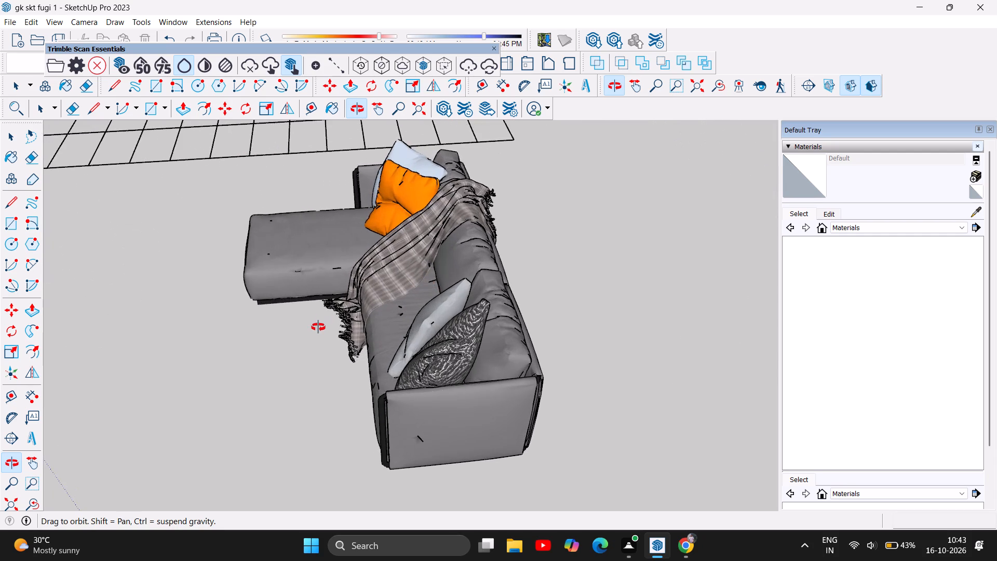
{"action": "scroll", "coordinate": [349, 339], "scroll_direction": "up", "scroll_amount": 6}
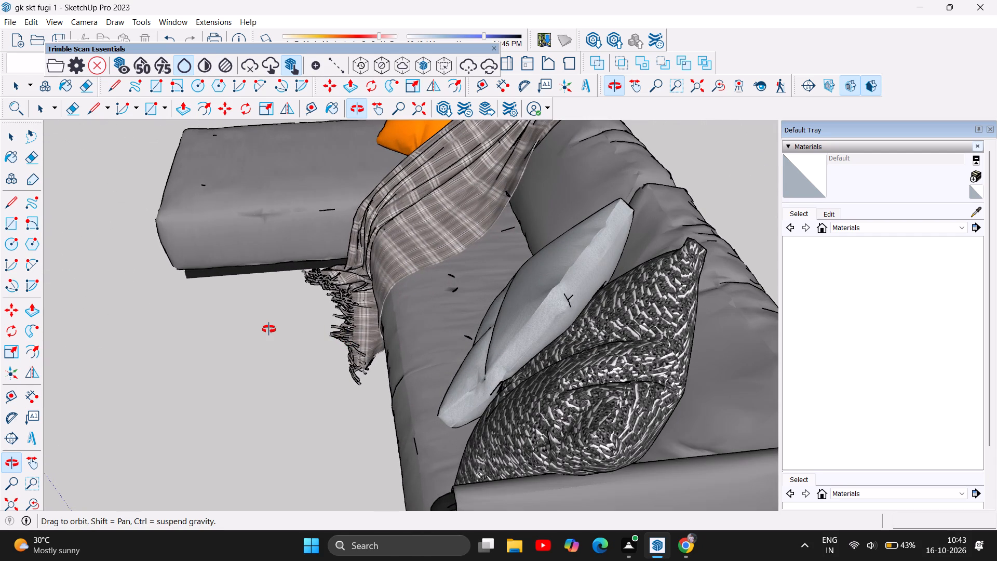
{"action": "left_click_drag", "start_coordinate": [257, 370], "coordinate": [351, 357]}
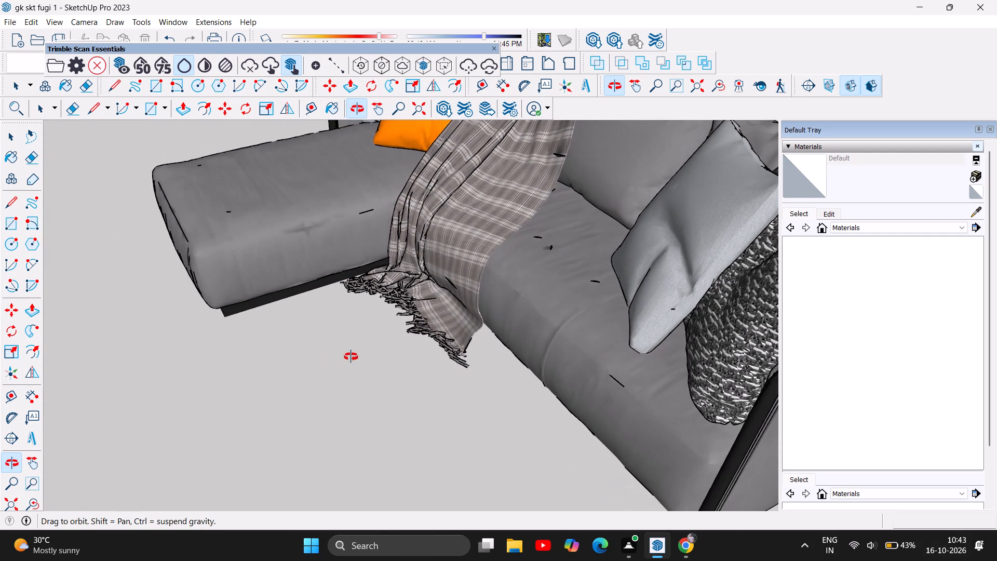
{"action": "scroll", "coordinate": [351, 357], "scroll_direction": "down", "scroll_amount": 11}
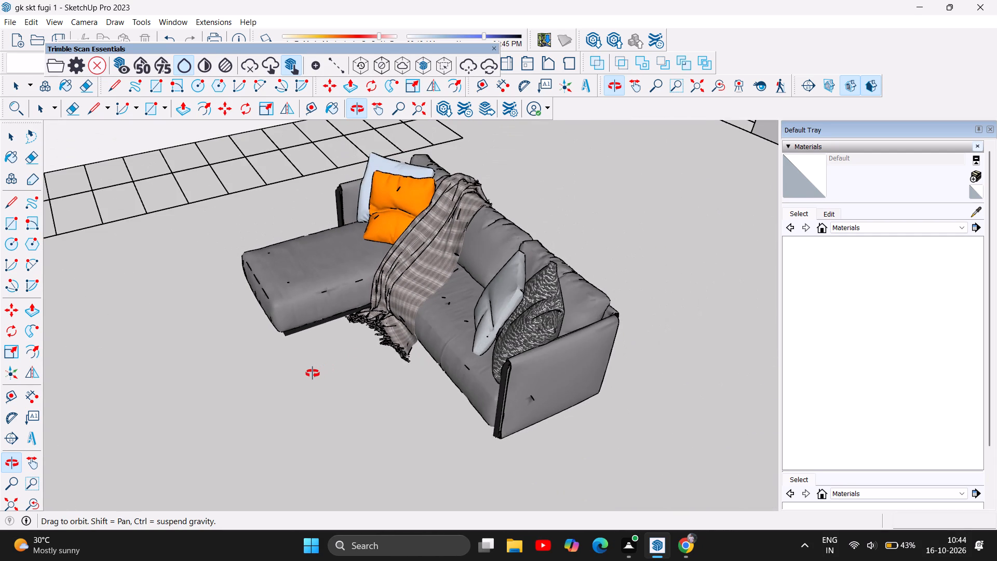
{"action": "scroll", "coordinate": [313, 373], "scroll_direction": "down", "scroll_amount": 5}
{"action": "left_click_drag", "start_coordinate": [290, 390], "coordinate": [253, 353]}
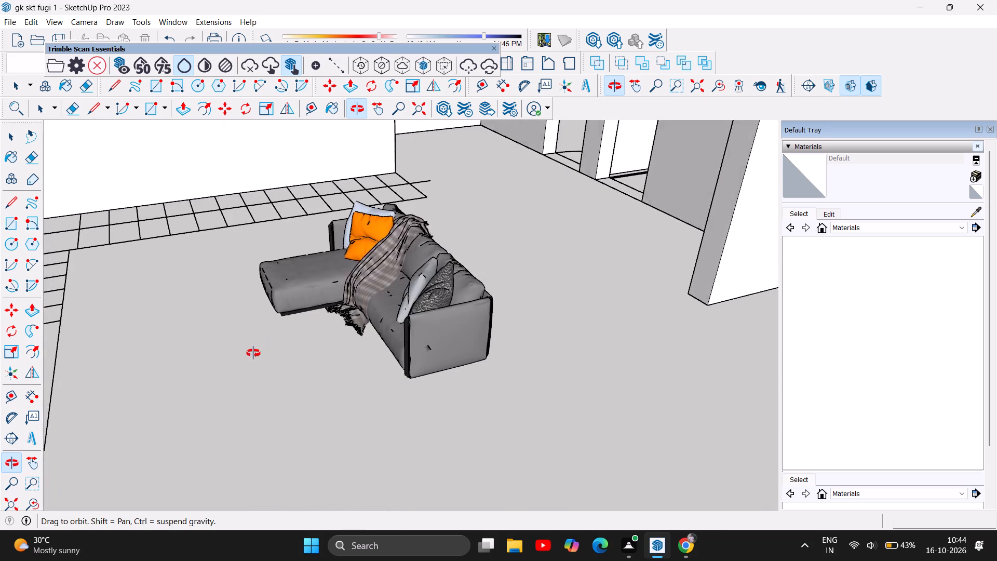
{"action": "left_click_drag", "start_coordinate": [253, 353], "coordinate": [240, 355]}
{"action": "scroll", "coordinate": [239, 351], "scroll_direction": "down", "scroll_amount": 5}
{"action": "scroll", "coordinate": [275, 349], "scroll_direction": "up", "scroll_amount": 5}
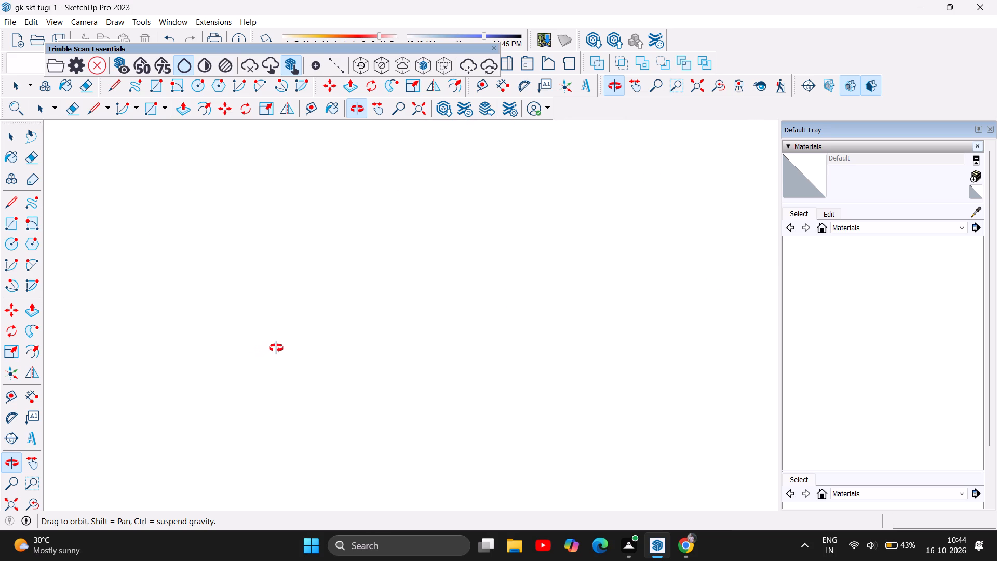
Examine the whole house from outside and above, checking the sofa's location beside the staircase and the room layout.
{"action": "scroll", "coordinate": [276, 348], "scroll_direction": "down", "scroll_amount": 17}
{"action": "scroll", "coordinate": [313, 364], "scroll_direction": "down", "scroll_amount": 6}
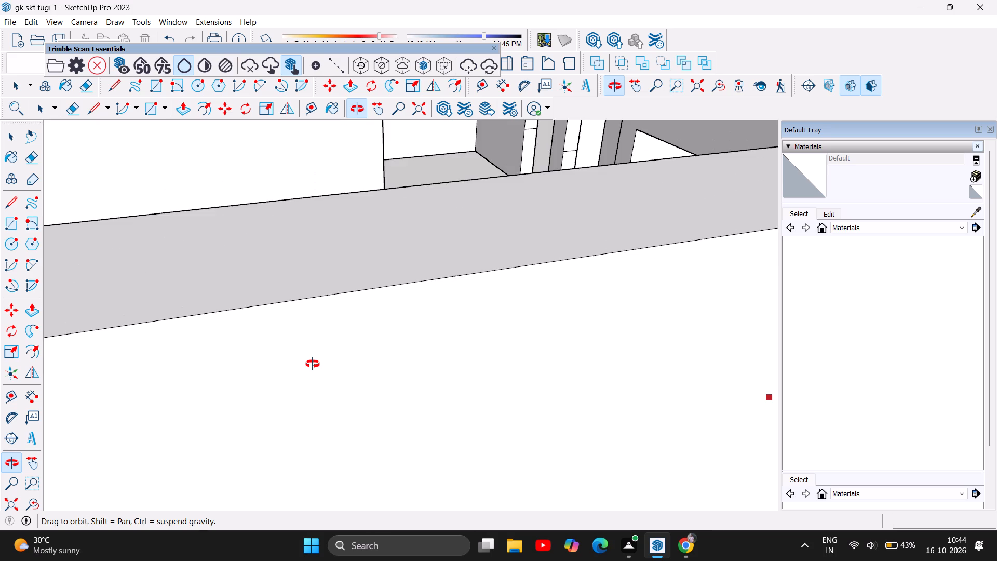
{"action": "scroll", "coordinate": [315, 363], "scroll_direction": "down", "scroll_amount": 13}
{"action": "scroll", "coordinate": [319, 367], "scroll_direction": "down", "scroll_amount": 15}
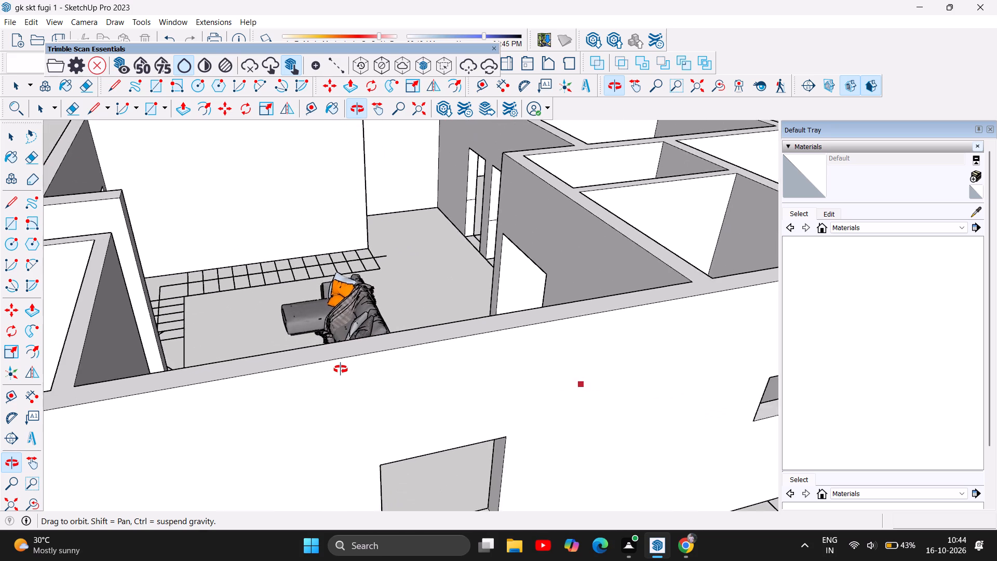
{"action": "scroll", "coordinate": [343, 367], "scroll_direction": "down", "scroll_amount": 7}
{"action": "left_click_drag", "start_coordinate": [302, 353], "coordinate": [469, 296]}
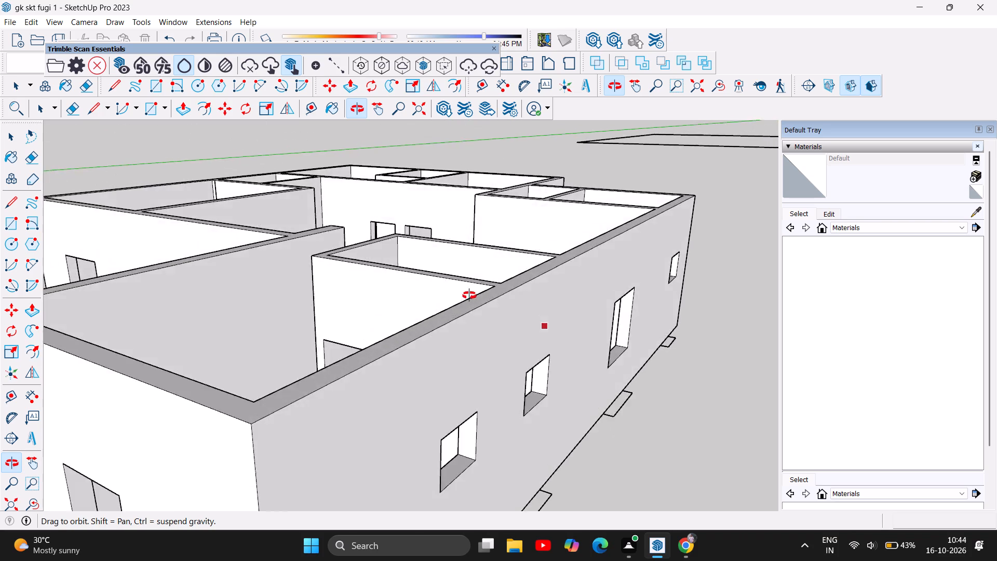
{"action": "left_click_drag", "start_coordinate": [469, 296], "coordinate": [458, 362]}
{"action": "scroll", "coordinate": [518, 314], "scroll_direction": "down", "scroll_amount": 10}
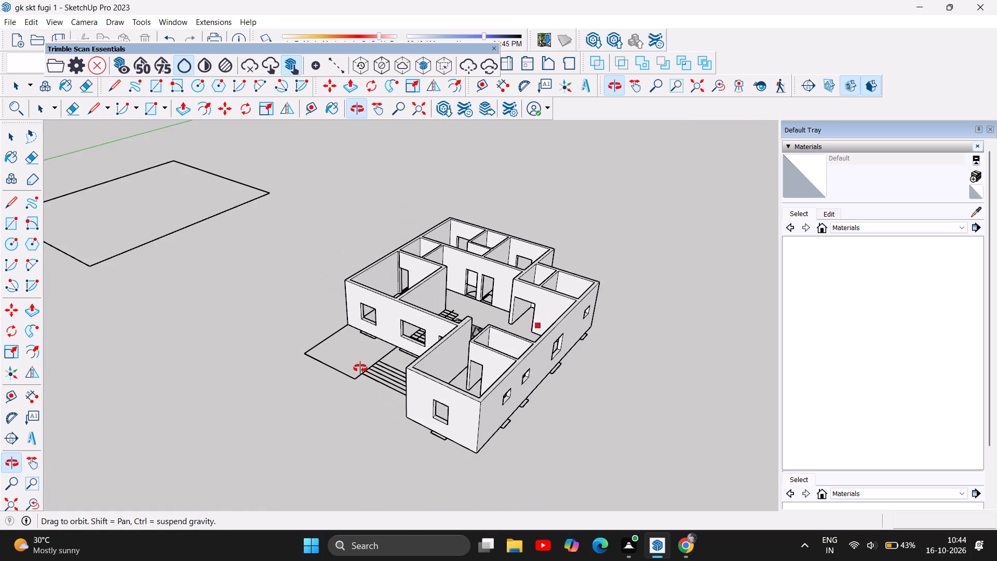
{"action": "left_click_drag", "start_coordinate": [356, 371], "coordinate": [528, 343]}
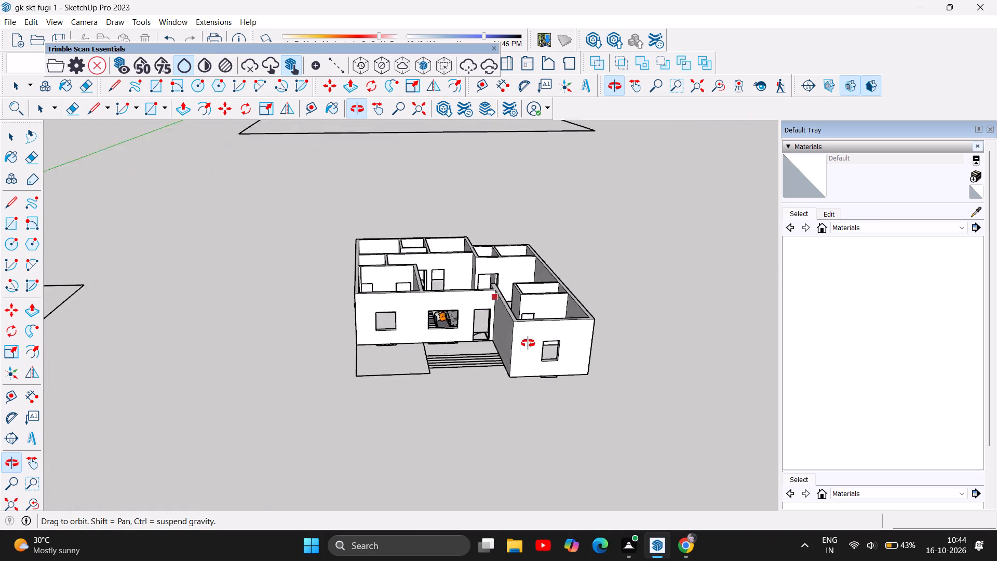
{"action": "left_click_drag", "start_coordinate": [528, 343], "coordinate": [511, 333]}
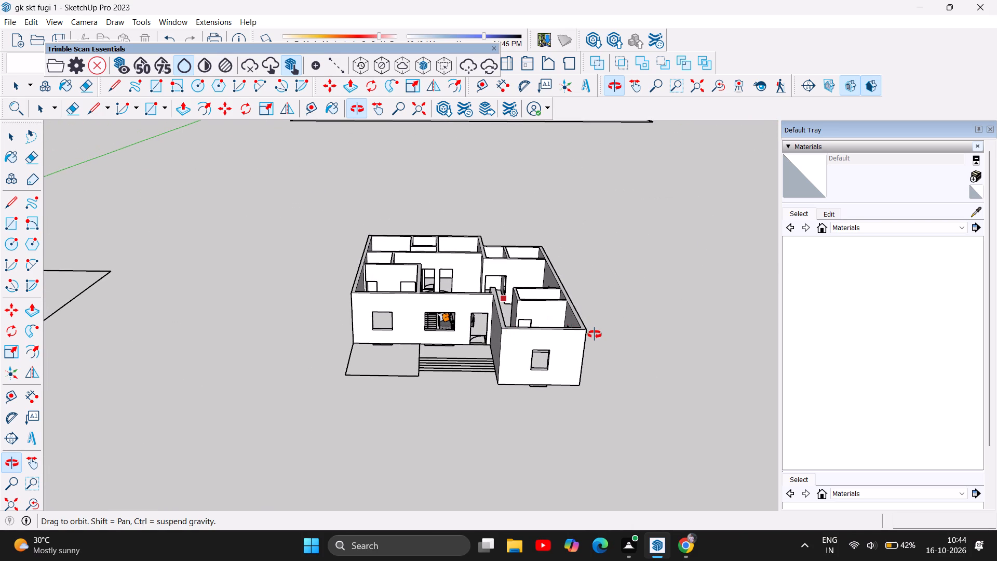
{"action": "scroll", "coordinate": [595, 329], "scroll_direction": "up", "scroll_amount": 7}
{"action": "scroll", "coordinate": [612, 353], "scroll_direction": "down", "scroll_amount": 5}
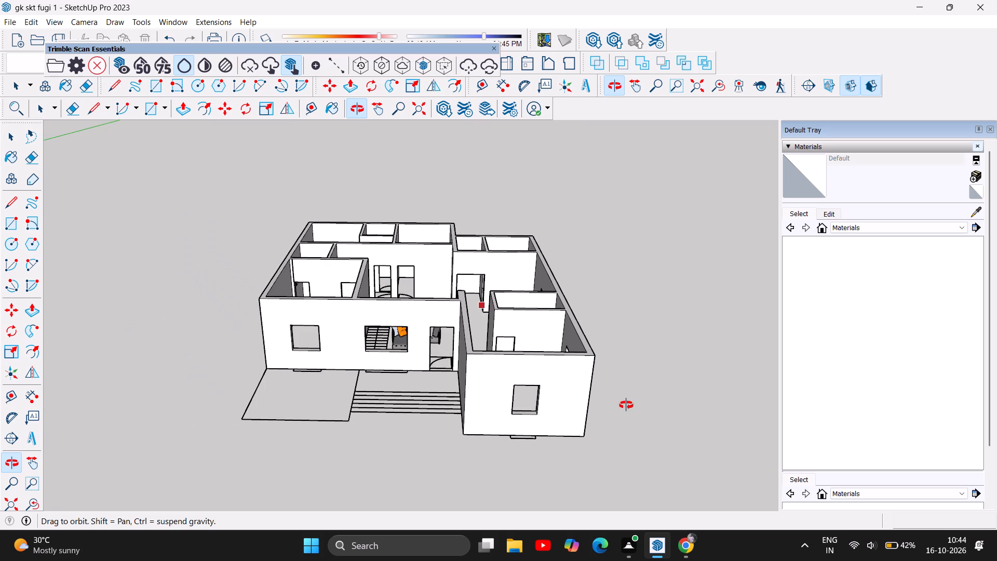
{"action": "left_click_drag", "start_coordinate": [504, 323], "coordinate": [501, 448]}
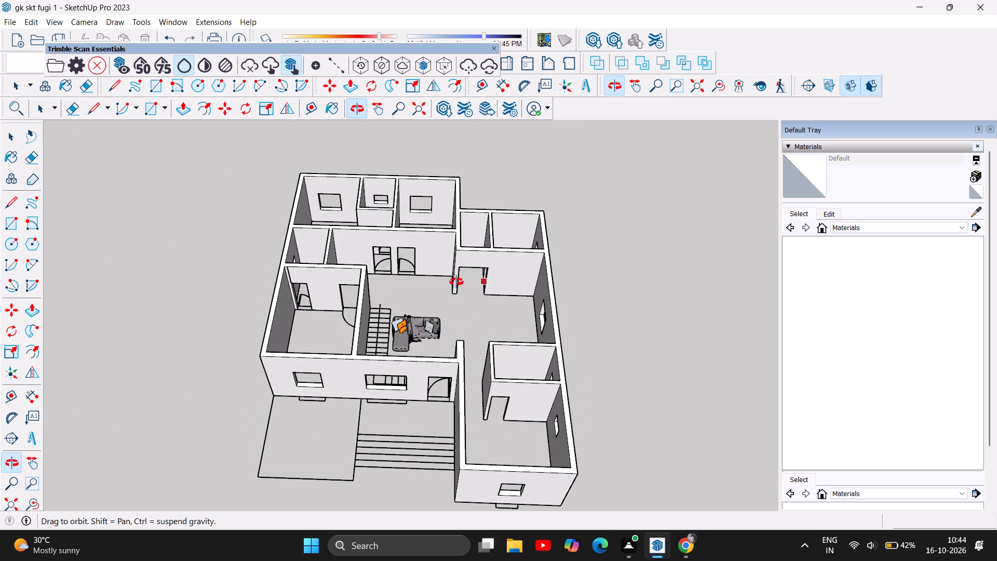
{"action": "left_click_drag", "start_coordinate": [432, 288], "coordinate": [427, 382]}
{"action": "left_click_drag", "start_coordinate": [396, 221], "coordinate": [424, 234]}
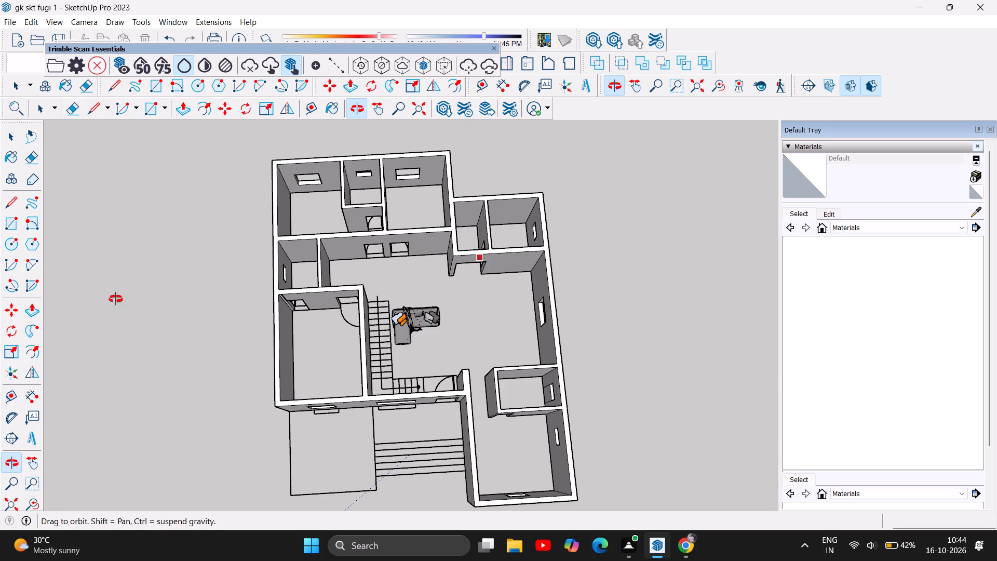
Draw a 38' 9" by 28' 3" rectangle on the house's underside, from the front outer corner beside the porch to the opposite rear corner.
{"action": "scroll", "coordinate": [139, 301], "scroll_direction": "down", "scroll_amount": 4}
{"action": "left_click_drag", "start_coordinate": [386, 443], "coordinate": [369, 282]}
{"action": "left_click_drag", "start_coordinate": [342, 386], "coordinate": [360, 222]}
{"action": "left_click_drag", "start_coordinate": [359, 386], "coordinate": [371, 320]}
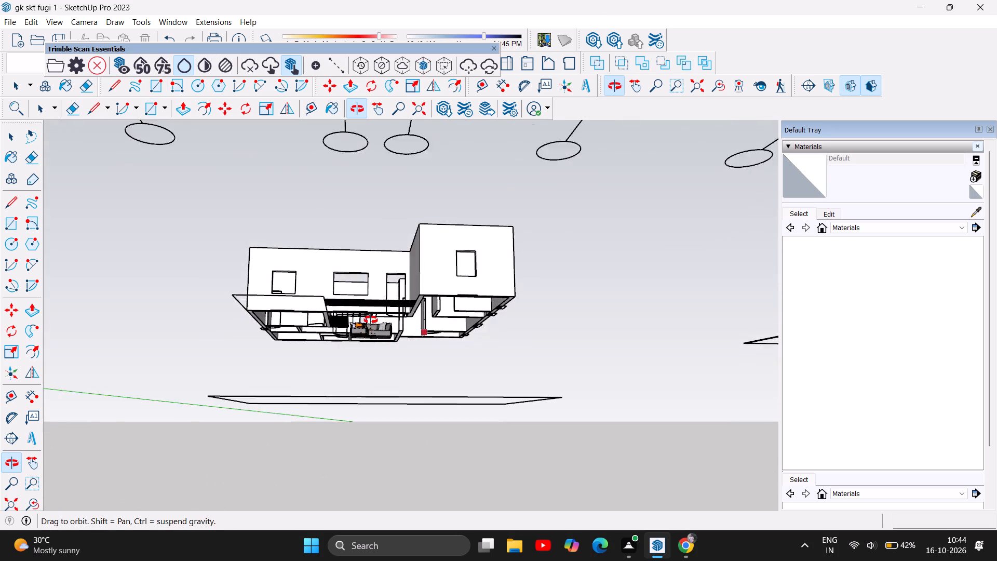
{"action": "left_click_drag", "start_coordinate": [371, 320], "coordinate": [354, 196]}
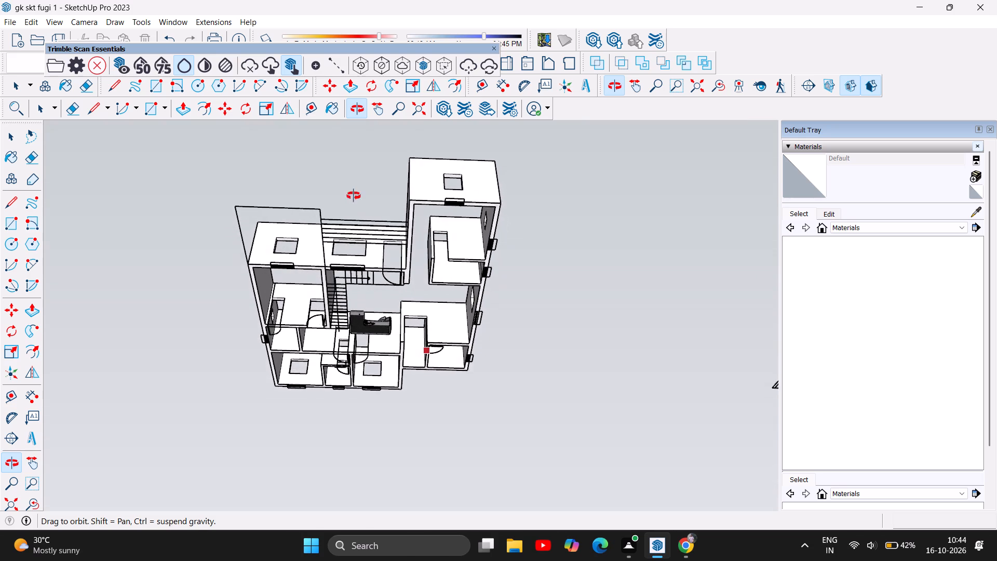
{"action": "left_click_drag", "start_coordinate": [354, 196], "coordinate": [354, 187]}
{"action": "left_click_drag", "start_coordinate": [393, 402], "coordinate": [388, 379]}
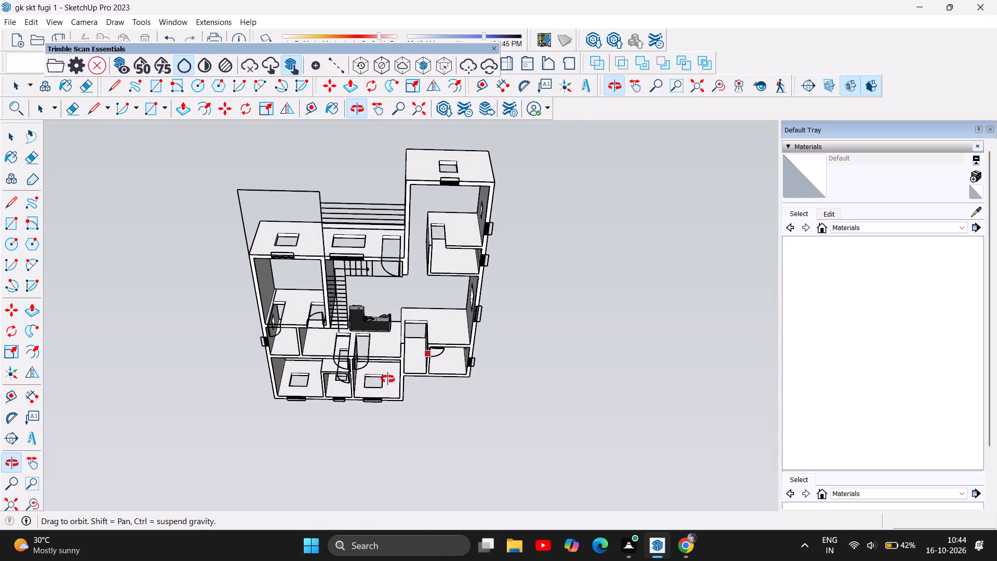
{"action": "left_click_drag", "start_coordinate": [388, 379], "coordinate": [388, 381]}
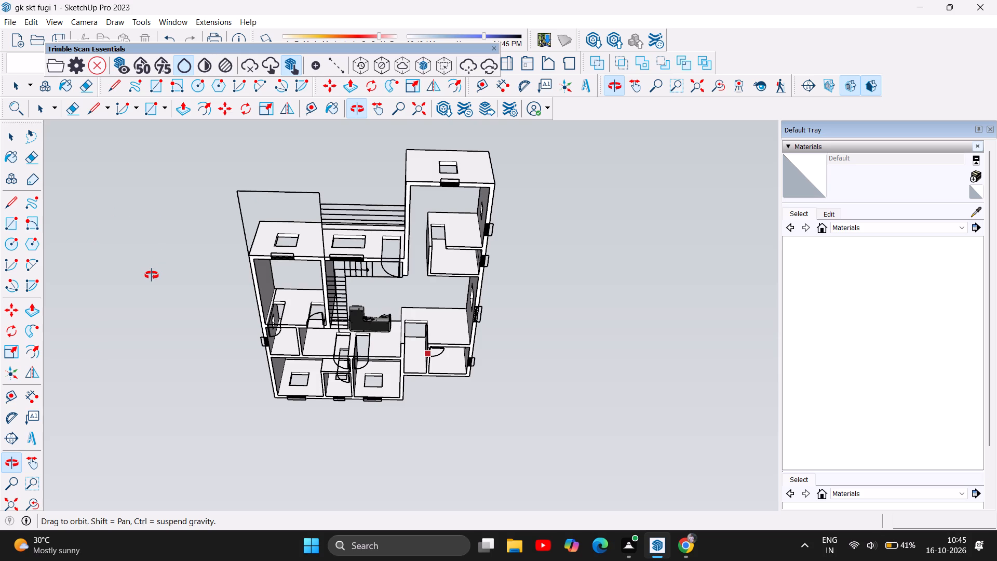
{"action": "left_click_drag", "start_coordinate": [218, 259], "coordinate": [215, 265]}
{"action": "left_click_drag", "start_coordinate": [215, 265], "coordinate": [207, 325]}
{"action": "left_click_drag", "start_coordinate": [510, 248], "coordinate": [518, 308]}
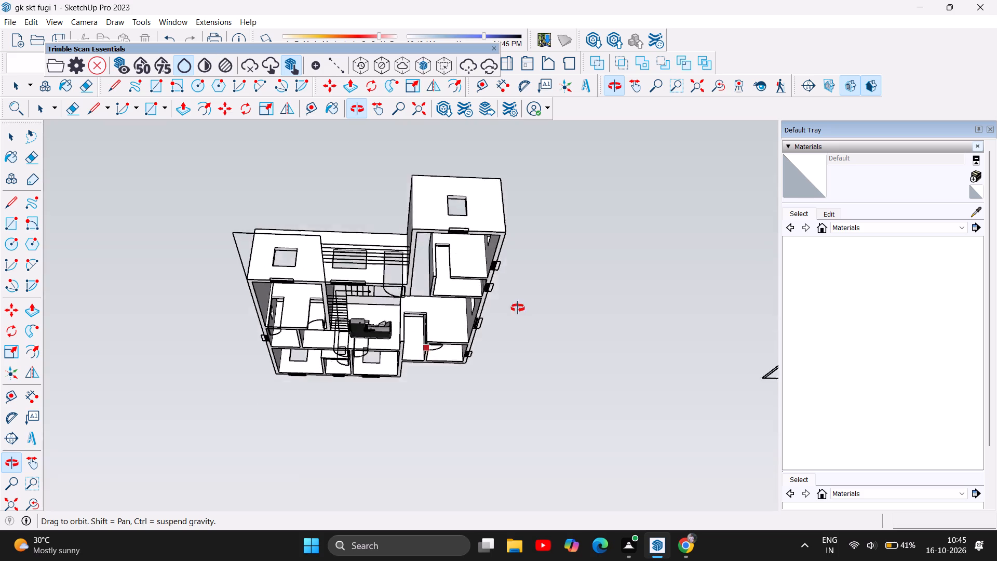
{"action": "left_click_drag", "start_coordinate": [518, 308], "coordinate": [513, 228]}
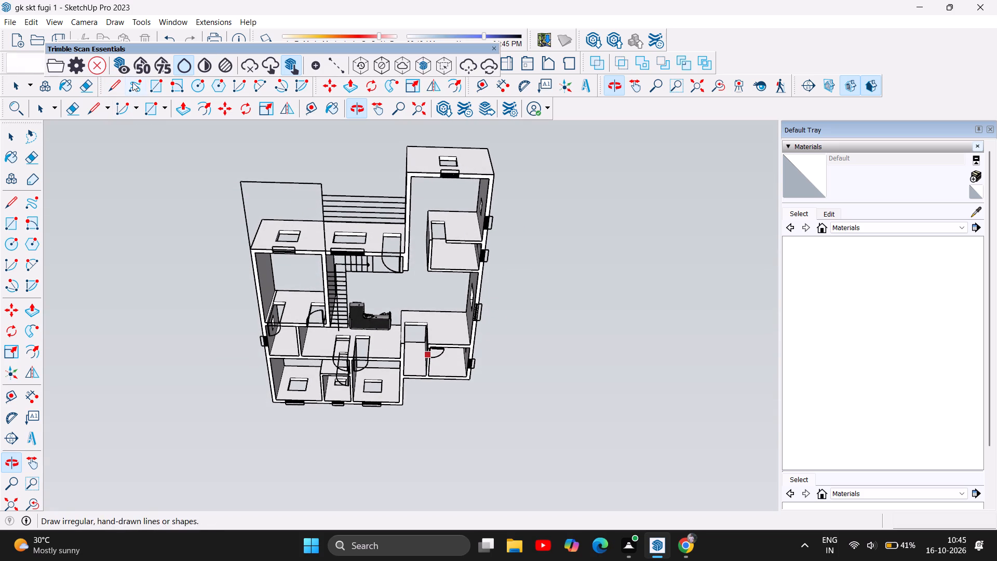
{"action": "left_click", "coordinate": [154, 88]}
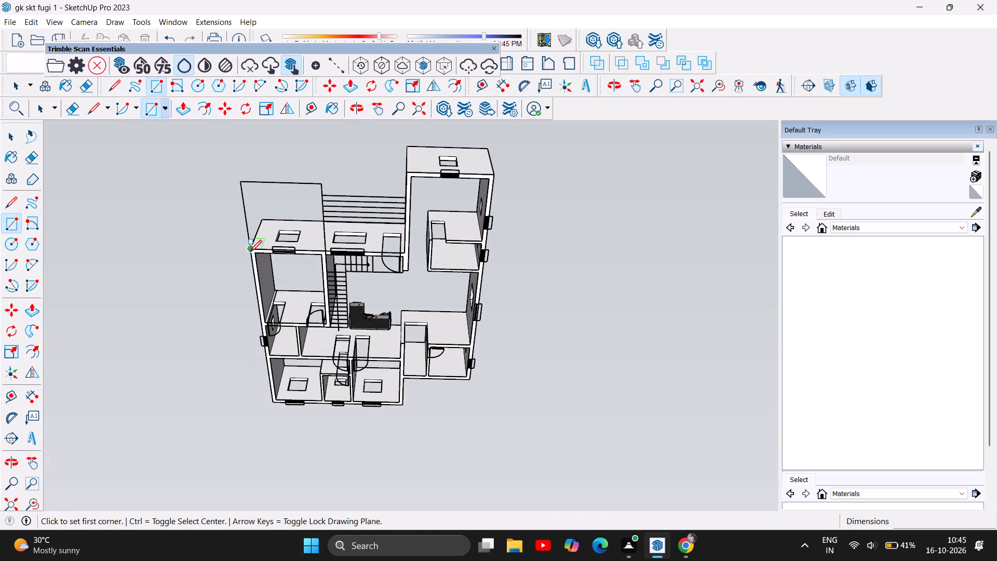
{"action": "left_click", "coordinate": [250, 252]}
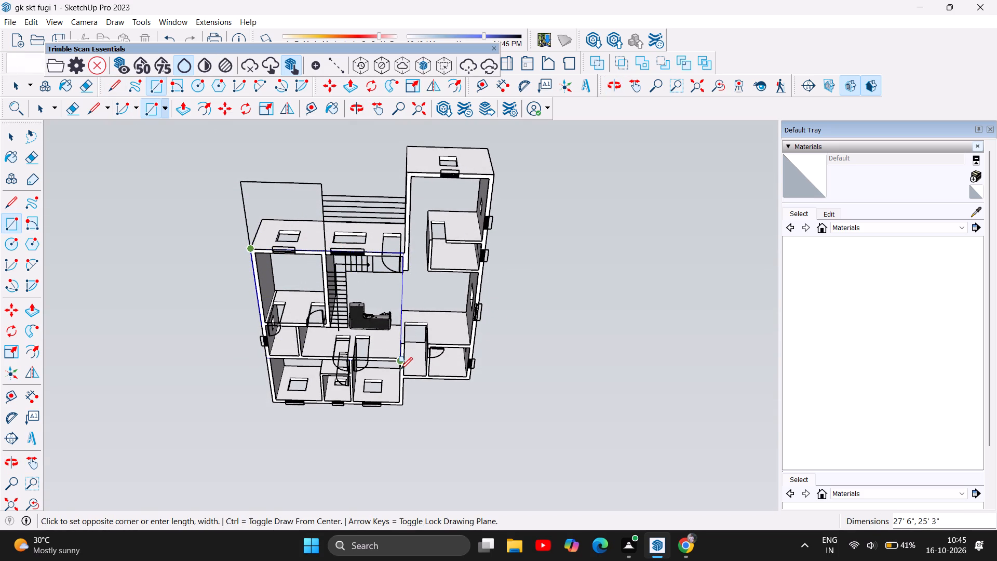
{"action": "left_click", "coordinate": [403, 402]}
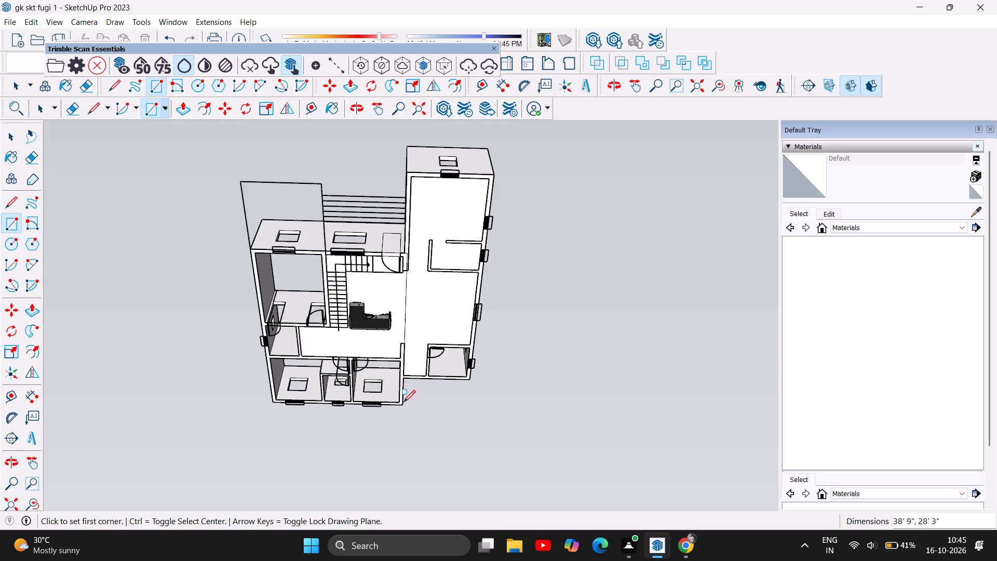
Draw a 17' 6" by 13' 6" rectangle under the front room, from its outer corner to the wall corner by the staircase's end.
{"action": "scroll", "coordinate": [288, 276], "scroll_direction": "up", "scroll_amount": 2}
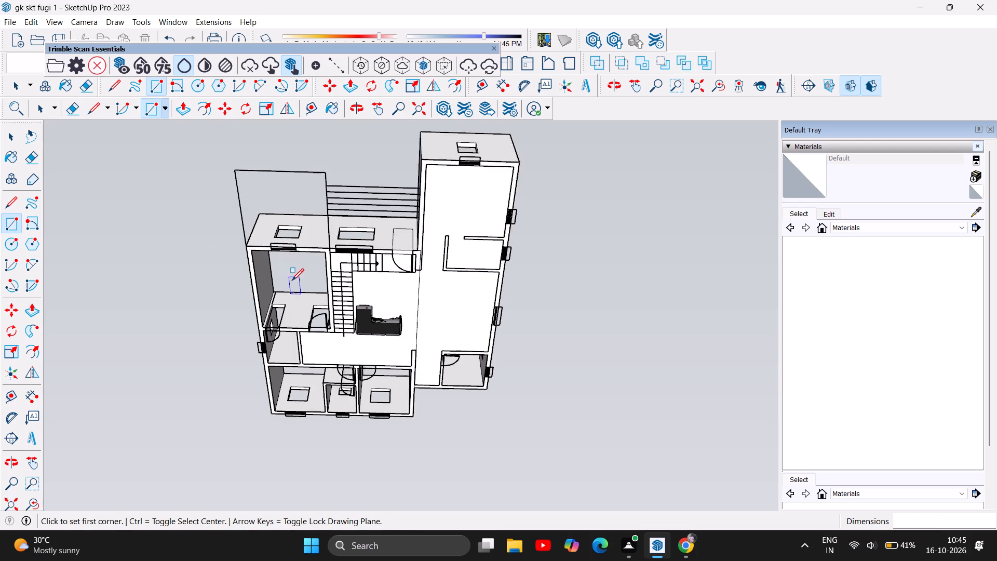
{"action": "scroll", "coordinate": [292, 280], "scroll_direction": "up", "scroll_amount": 3}
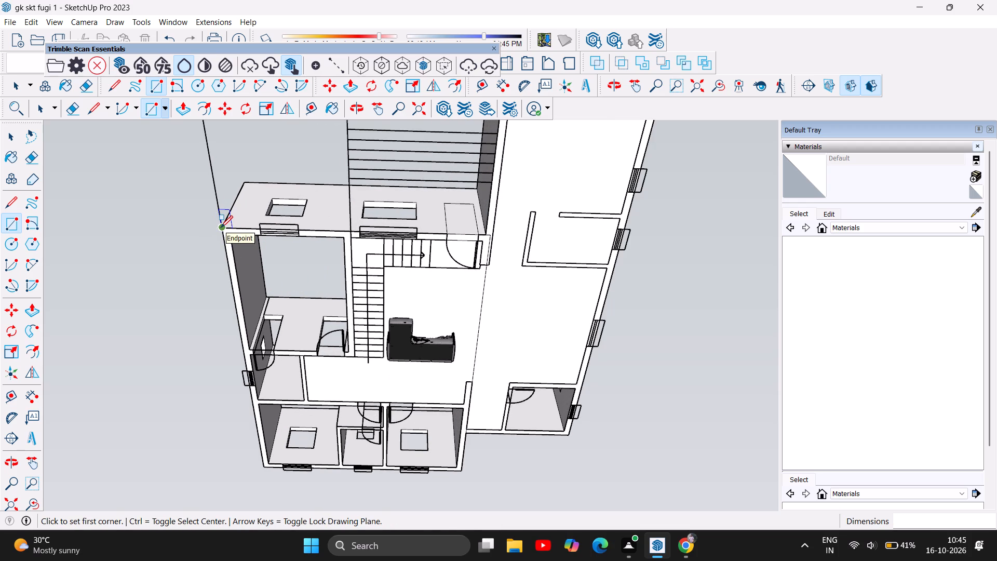
{"action": "left_click", "coordinate": [221, 228]}
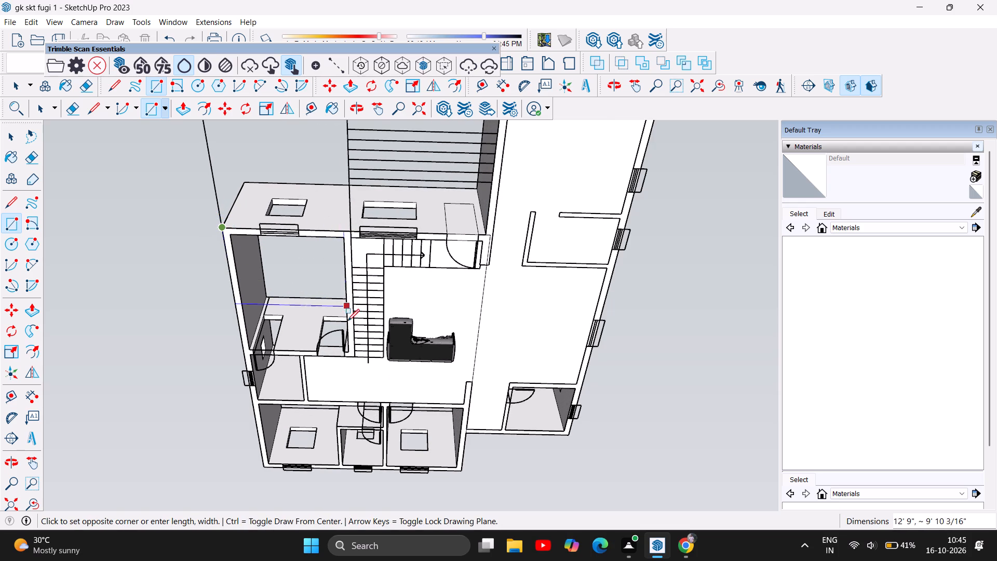
{"action": "left_click", "coordinate": [355, 355]}
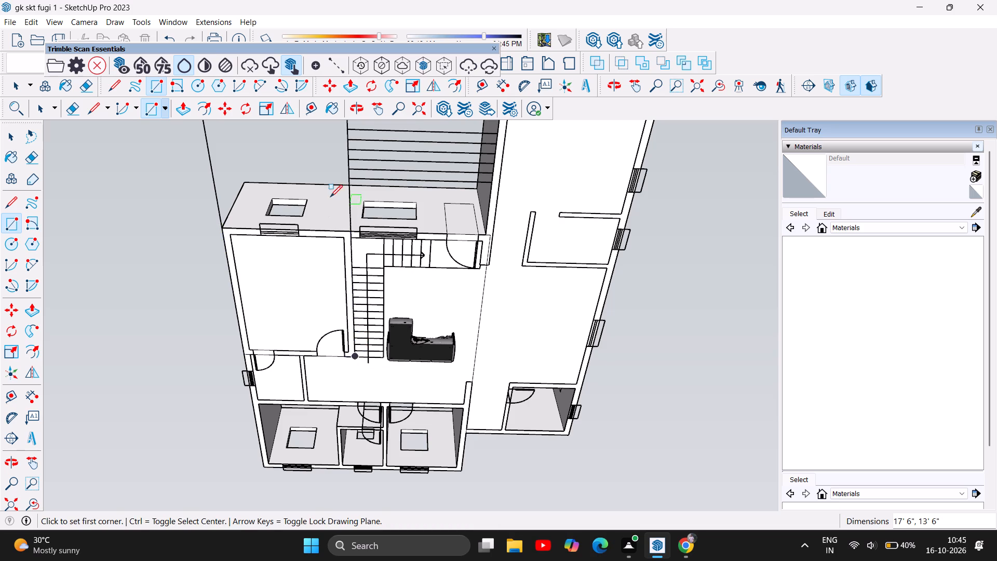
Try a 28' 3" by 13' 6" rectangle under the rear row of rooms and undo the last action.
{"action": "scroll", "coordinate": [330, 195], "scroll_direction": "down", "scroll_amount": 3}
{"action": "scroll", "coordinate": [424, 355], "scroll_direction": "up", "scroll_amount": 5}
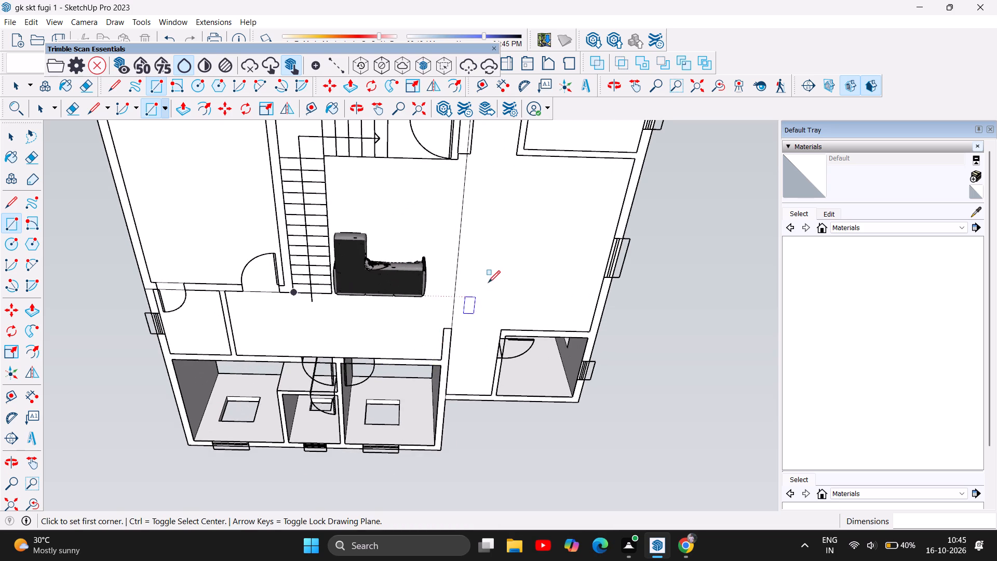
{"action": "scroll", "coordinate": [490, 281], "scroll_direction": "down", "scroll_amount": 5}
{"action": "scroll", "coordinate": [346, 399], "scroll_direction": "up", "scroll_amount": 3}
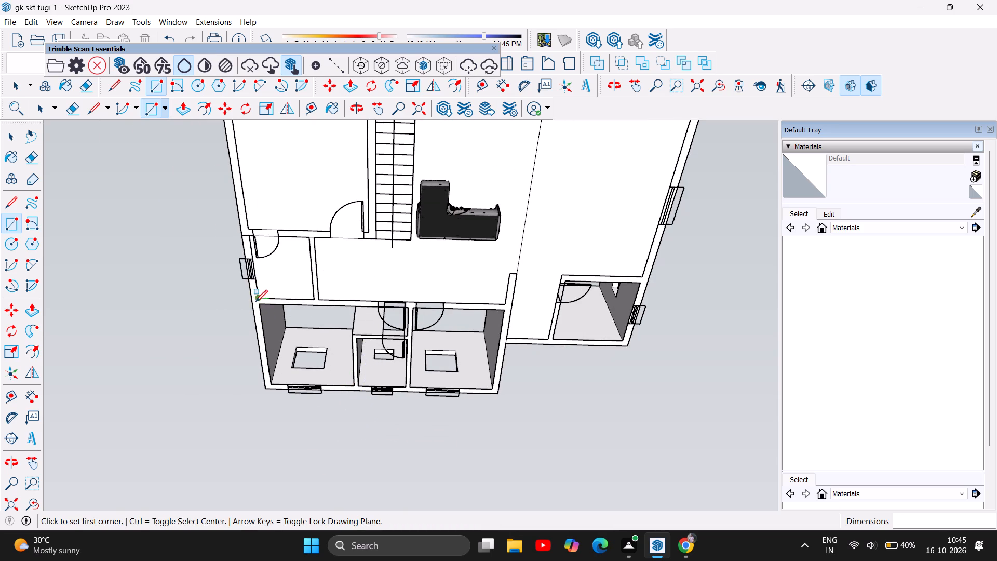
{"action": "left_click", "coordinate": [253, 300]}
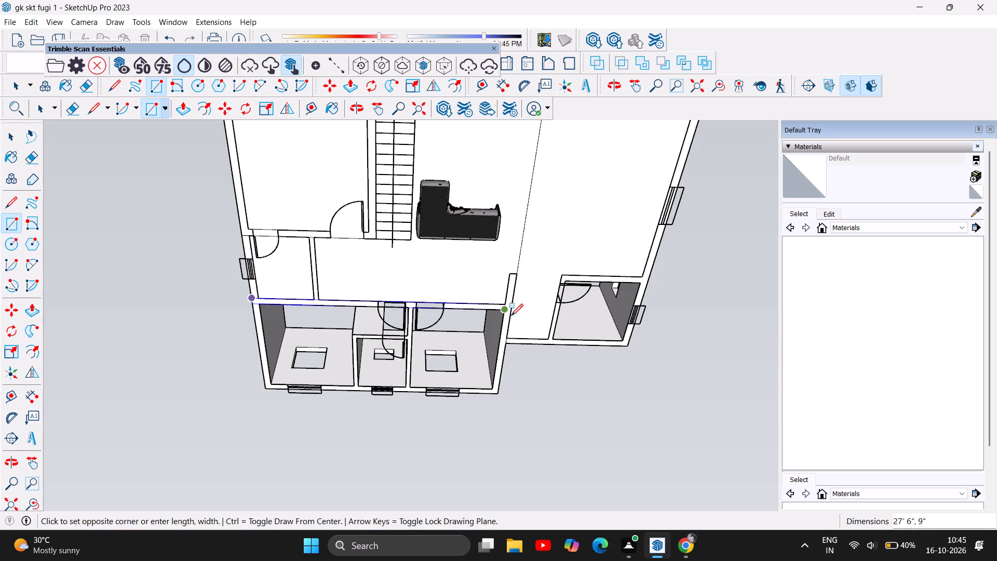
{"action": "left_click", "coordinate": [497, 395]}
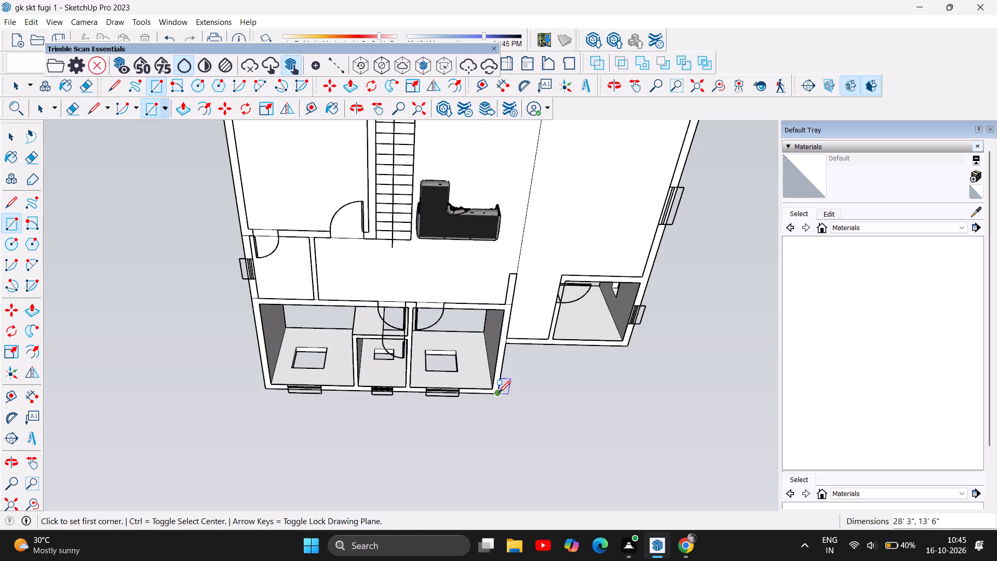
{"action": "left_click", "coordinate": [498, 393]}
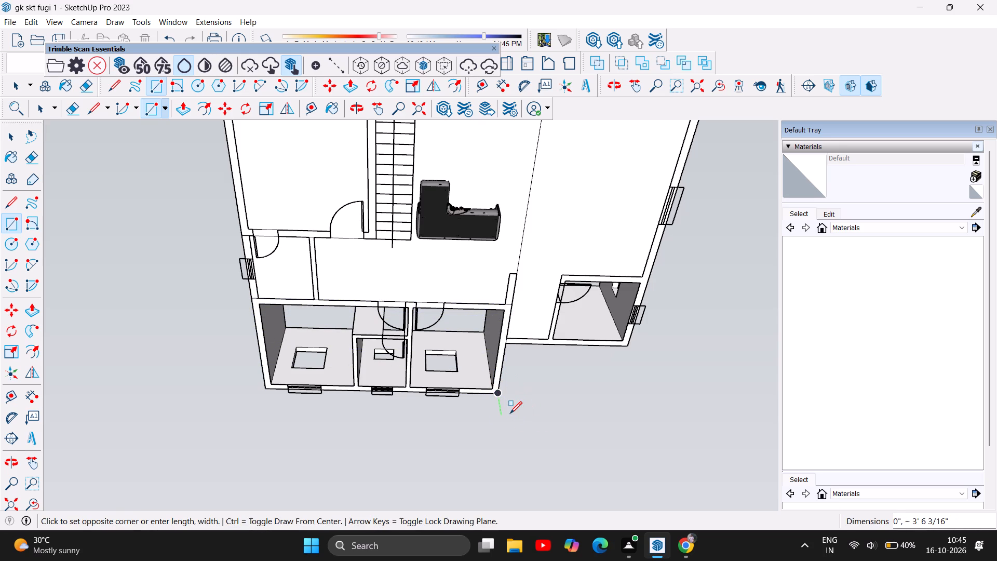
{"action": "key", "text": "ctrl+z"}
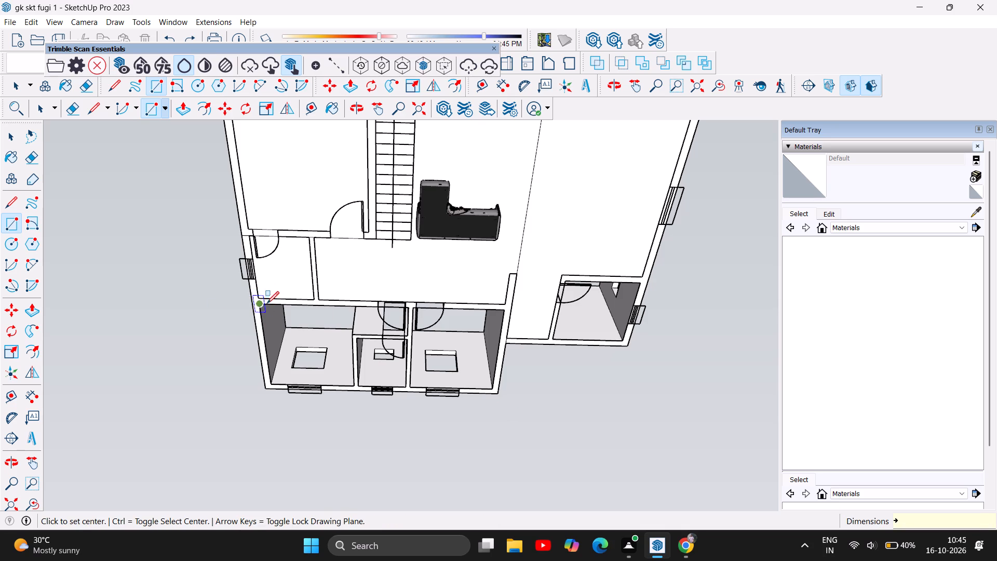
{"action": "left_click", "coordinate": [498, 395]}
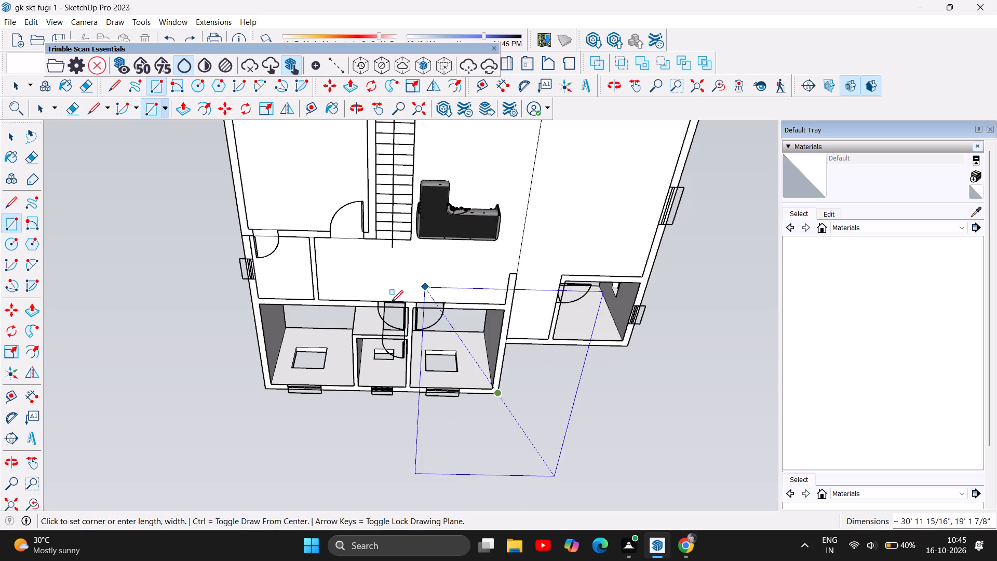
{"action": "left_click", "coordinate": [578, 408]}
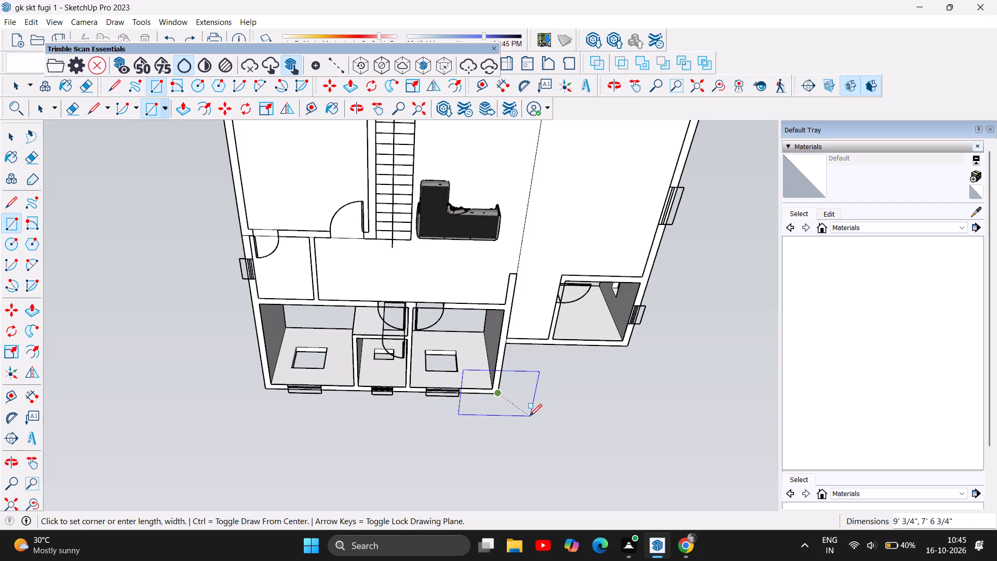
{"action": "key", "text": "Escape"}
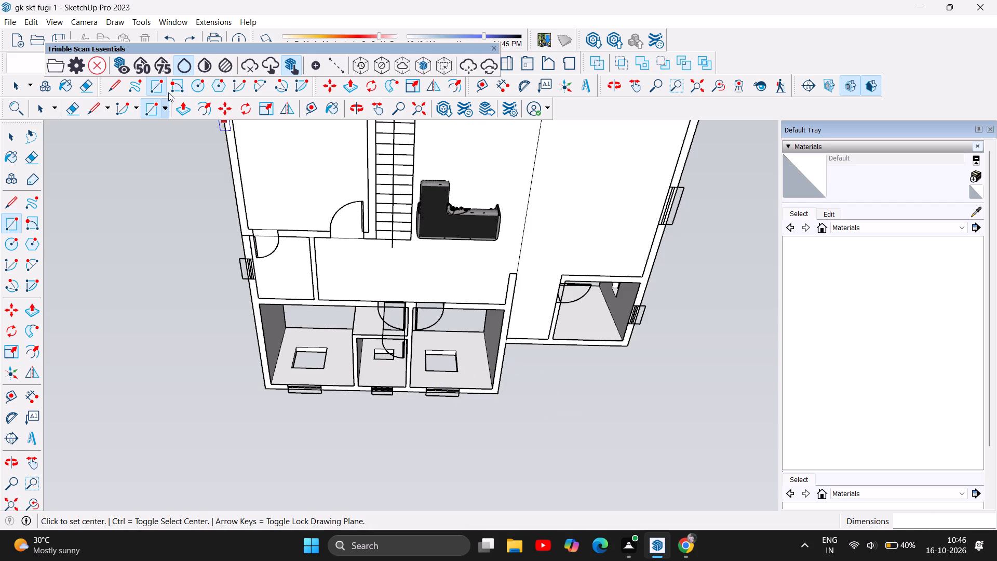
Draw a 27' 6" by 12' 9" rectangle under the rear rooms, from the outer rear corner to the opposite inner wall corner.
{"action": "left_click", "coordinate": [156, 84]}
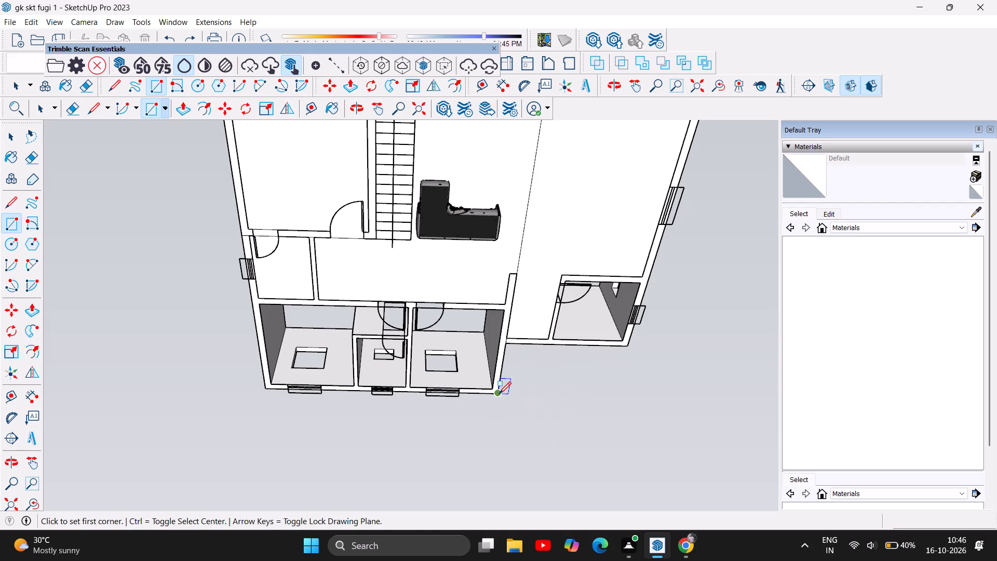
{"action": "left_click", "coordinate": [498, 393]}
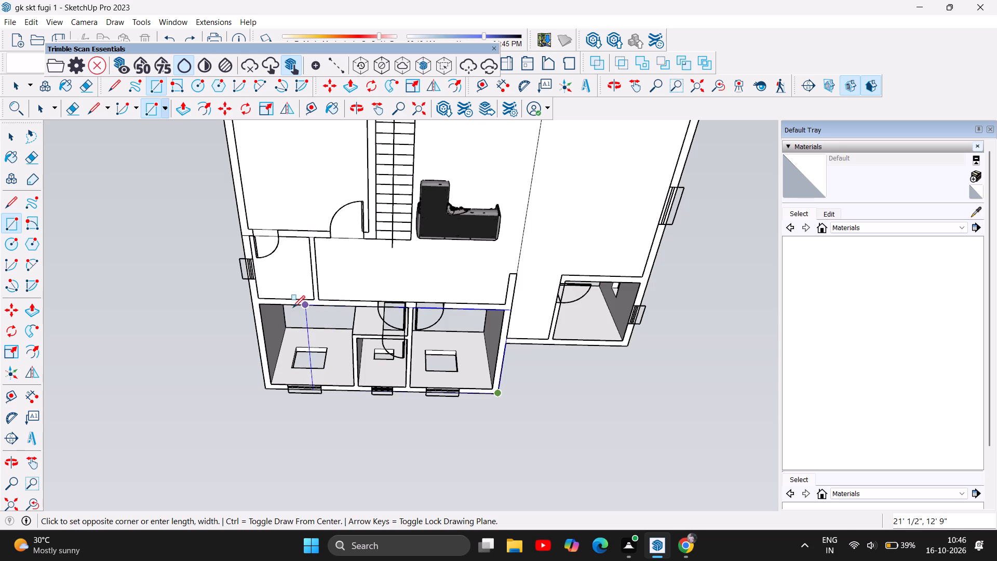
{"action": "left_click", "coordinate": [260, 304]}
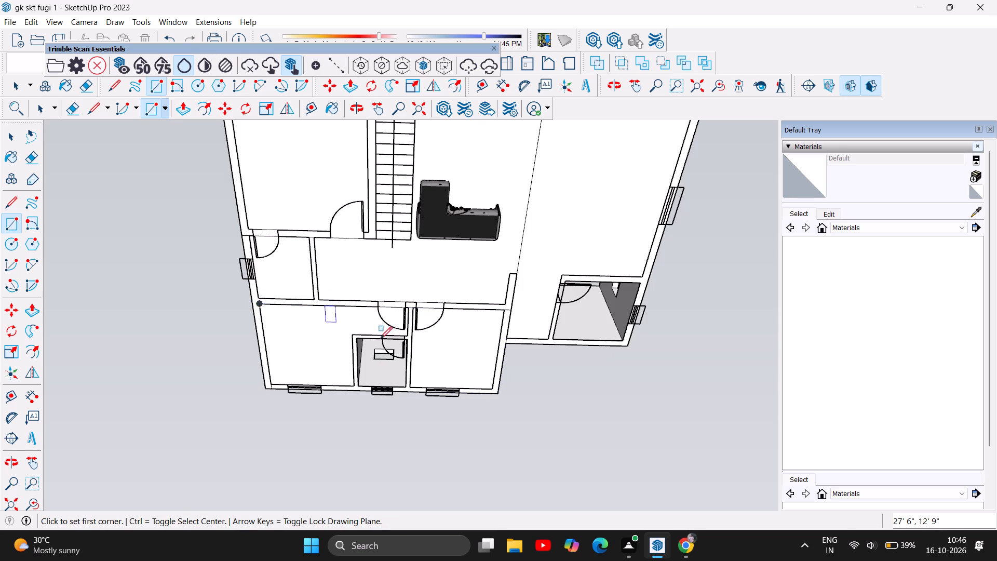
Draw a 7' 6" by 5' 9" rectangle across the open floor of the small inner room between the rear rooms.
{"action": "scroll", "coordinate": [409, 389], "scroll_direction": "up", "scroll_amount": 10}
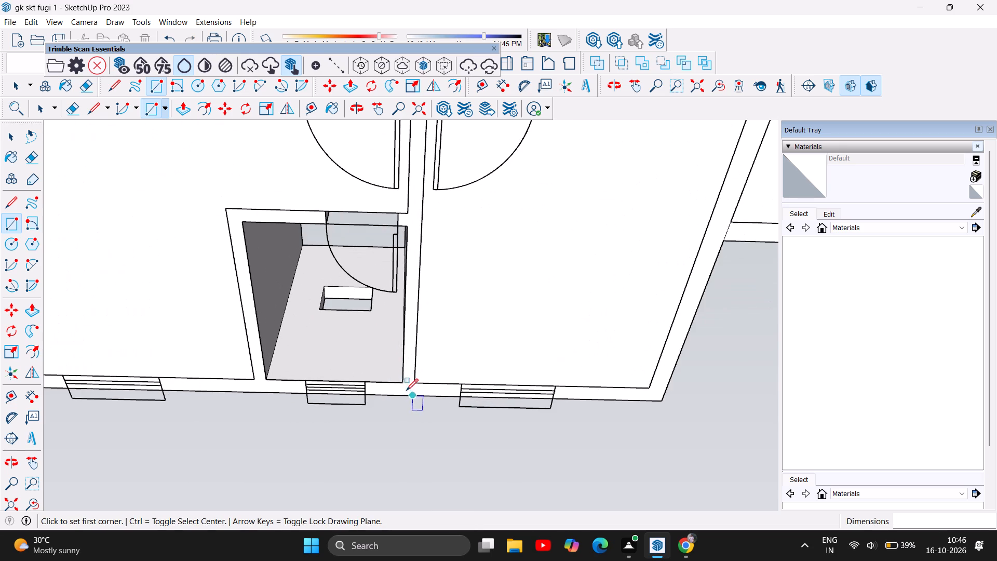
{"action": "left_click", "coordinate": [410, 223]}
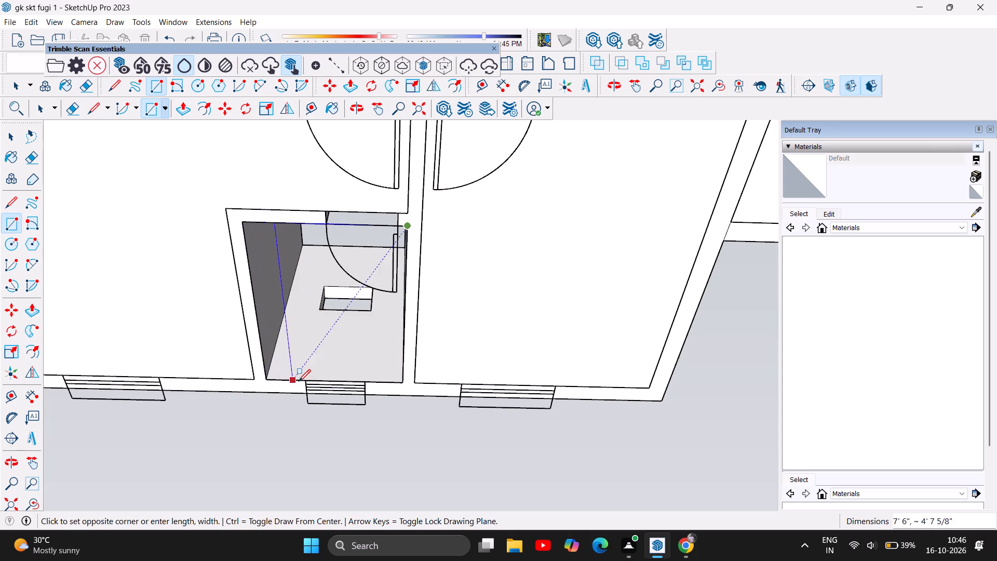
{"action": "left_click", "coordinate": [267, 379]}
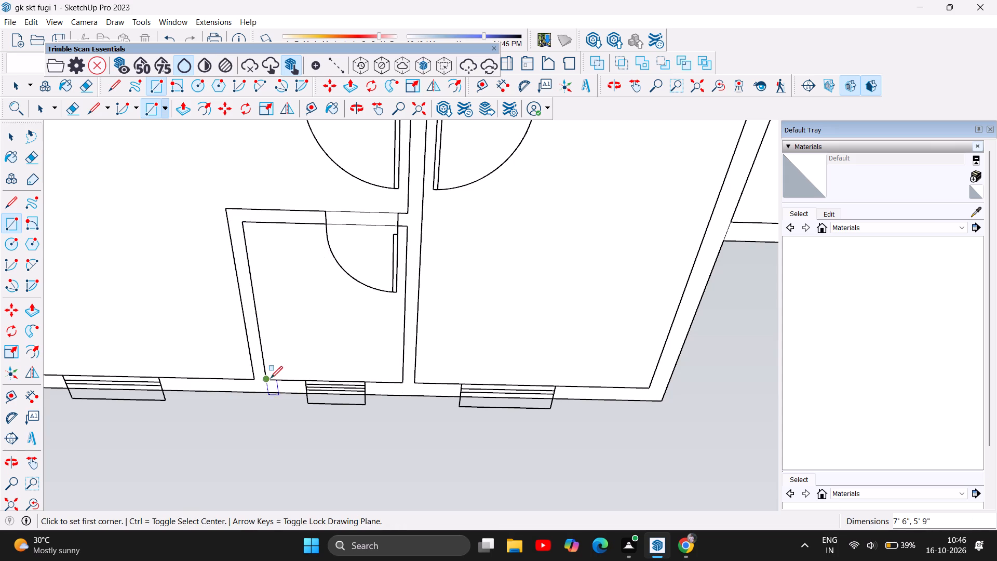
Draw an 8' by 8' rectangle across the open floor of the small room at the side wing's rear corner.
{"action": "scroll", "coordinate": [330, 379], "scroll_direction": "down", "scroll_amount": 5}
{"action": "scroll", "coordinate": [348, 447], "scroll_direction": "down", "scroll_amount": 13}
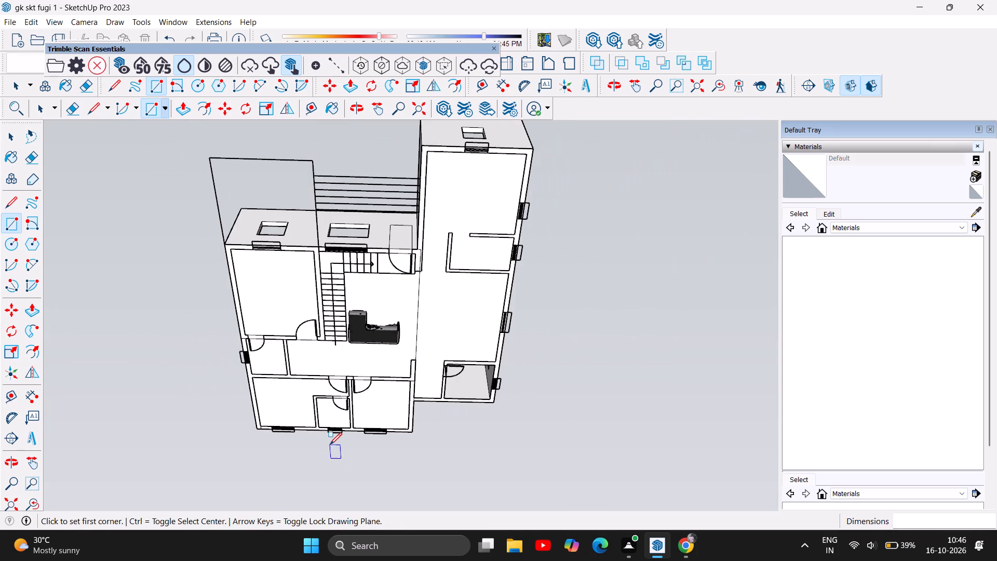
{"action": "scroll", "coordinate": [561, 410], "scroll_direction": "up", "scroll_amount": 5}
{"action": "scroll", "coordinate": [455, 318], "scroll_direction": "up", "scroll_amount": 5}
{"action": "scroll", "coordinate": [415, 444], "scroll_direction": "up", "scroll_amount": 2}
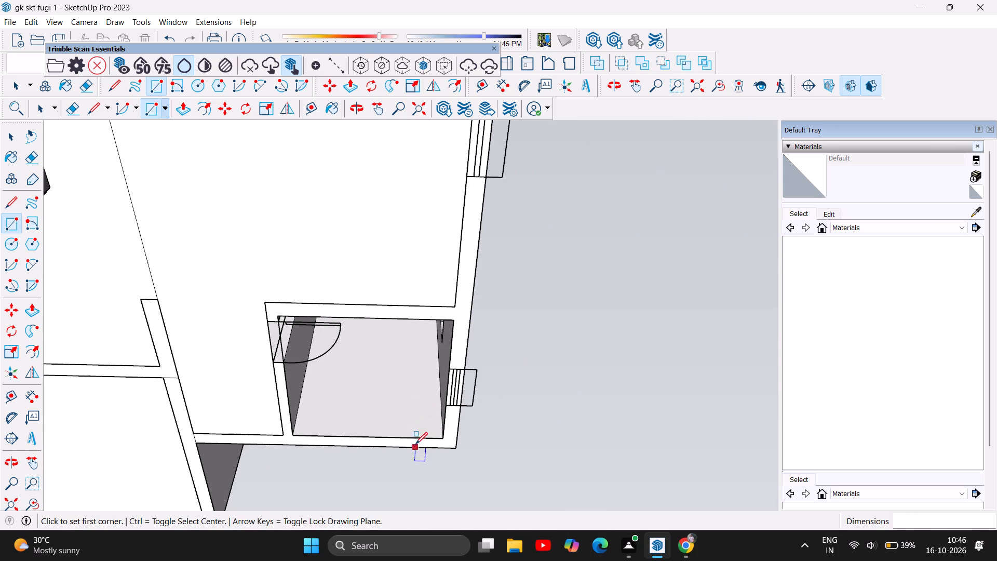
{"action": "left_click", "coordinate": [278, 313]}
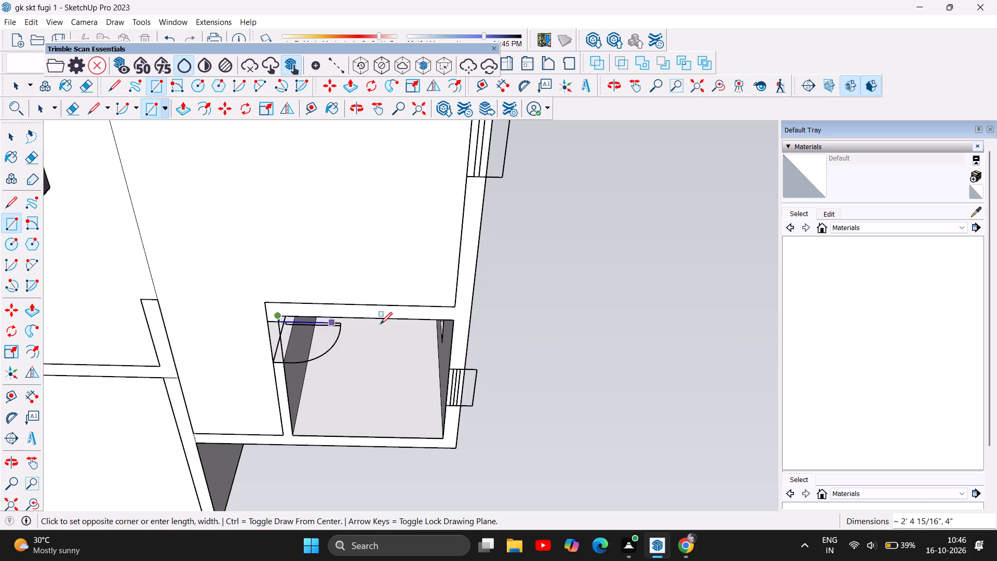
{"action": "double_click", "coordinate": [442, 438]}
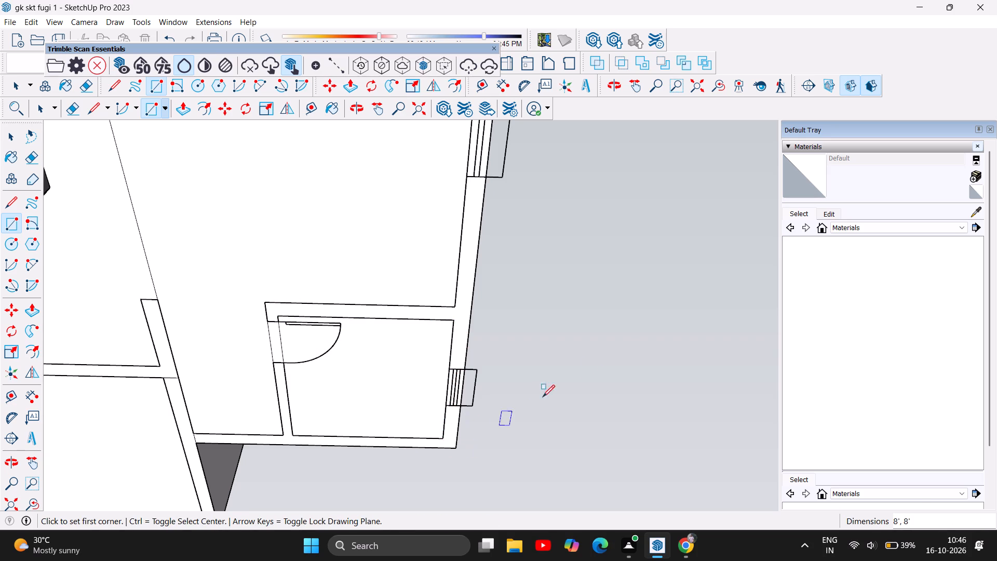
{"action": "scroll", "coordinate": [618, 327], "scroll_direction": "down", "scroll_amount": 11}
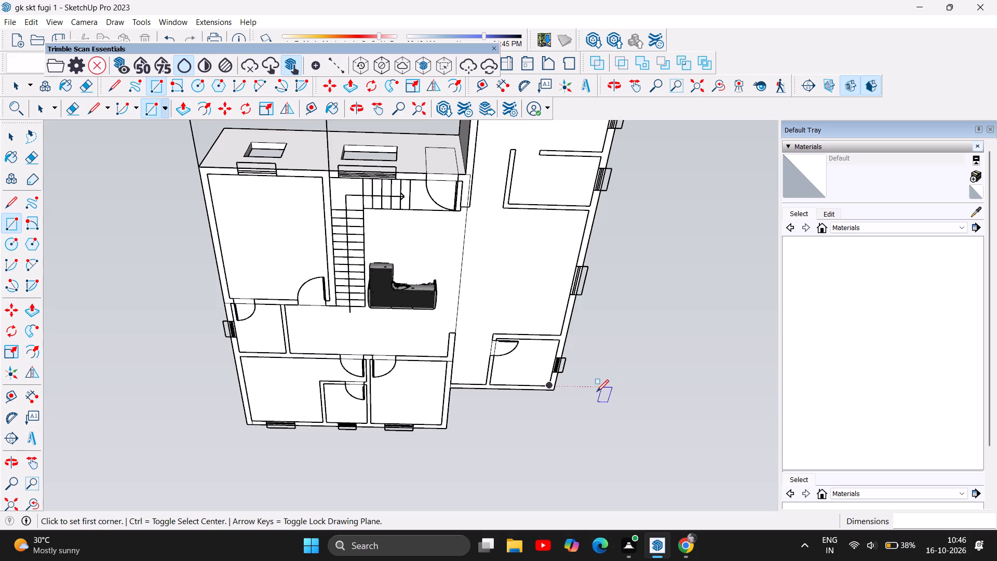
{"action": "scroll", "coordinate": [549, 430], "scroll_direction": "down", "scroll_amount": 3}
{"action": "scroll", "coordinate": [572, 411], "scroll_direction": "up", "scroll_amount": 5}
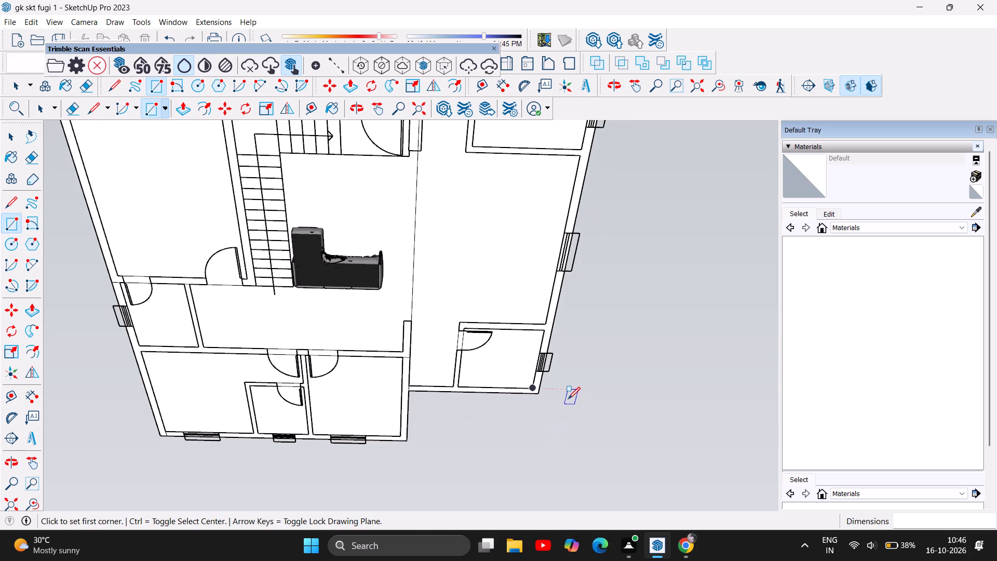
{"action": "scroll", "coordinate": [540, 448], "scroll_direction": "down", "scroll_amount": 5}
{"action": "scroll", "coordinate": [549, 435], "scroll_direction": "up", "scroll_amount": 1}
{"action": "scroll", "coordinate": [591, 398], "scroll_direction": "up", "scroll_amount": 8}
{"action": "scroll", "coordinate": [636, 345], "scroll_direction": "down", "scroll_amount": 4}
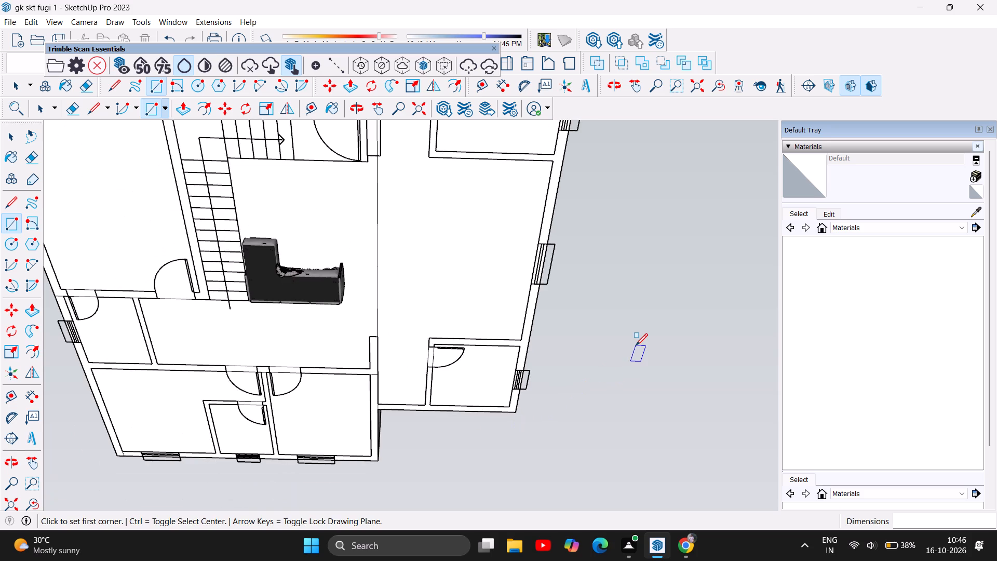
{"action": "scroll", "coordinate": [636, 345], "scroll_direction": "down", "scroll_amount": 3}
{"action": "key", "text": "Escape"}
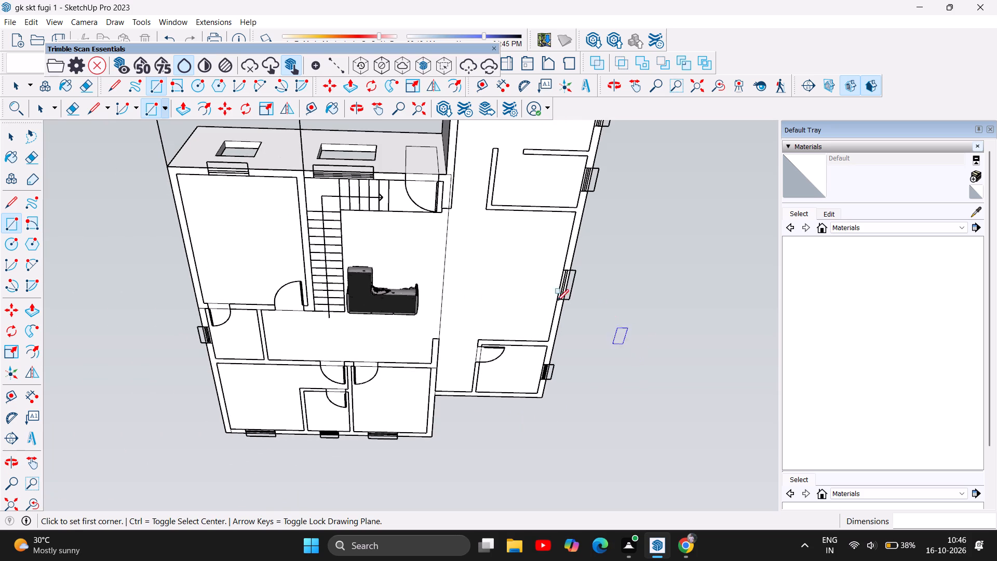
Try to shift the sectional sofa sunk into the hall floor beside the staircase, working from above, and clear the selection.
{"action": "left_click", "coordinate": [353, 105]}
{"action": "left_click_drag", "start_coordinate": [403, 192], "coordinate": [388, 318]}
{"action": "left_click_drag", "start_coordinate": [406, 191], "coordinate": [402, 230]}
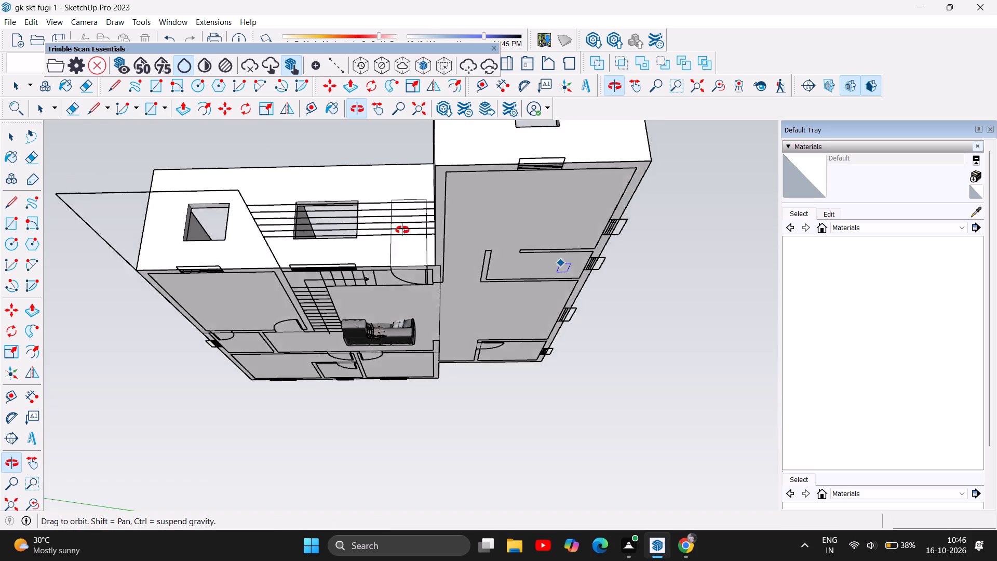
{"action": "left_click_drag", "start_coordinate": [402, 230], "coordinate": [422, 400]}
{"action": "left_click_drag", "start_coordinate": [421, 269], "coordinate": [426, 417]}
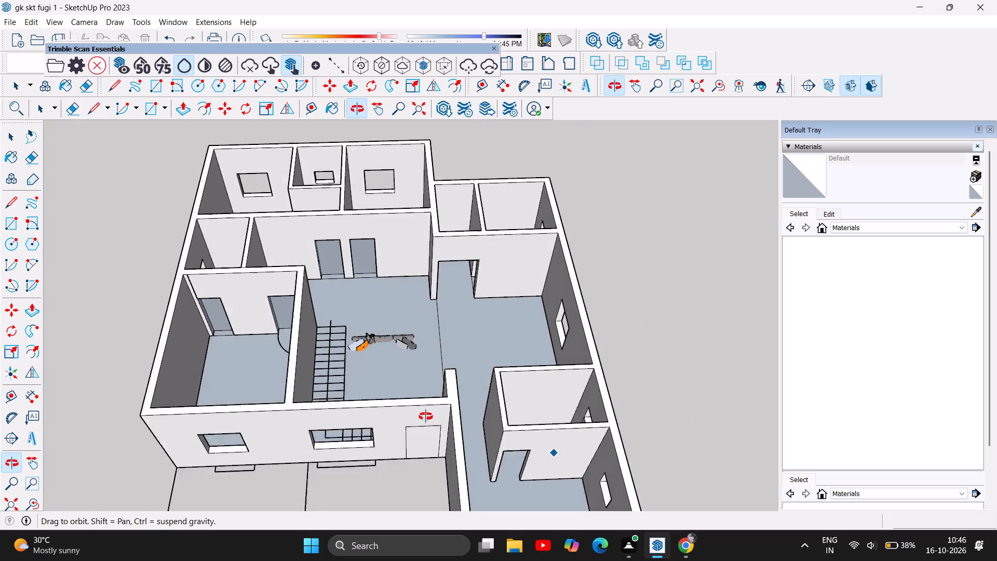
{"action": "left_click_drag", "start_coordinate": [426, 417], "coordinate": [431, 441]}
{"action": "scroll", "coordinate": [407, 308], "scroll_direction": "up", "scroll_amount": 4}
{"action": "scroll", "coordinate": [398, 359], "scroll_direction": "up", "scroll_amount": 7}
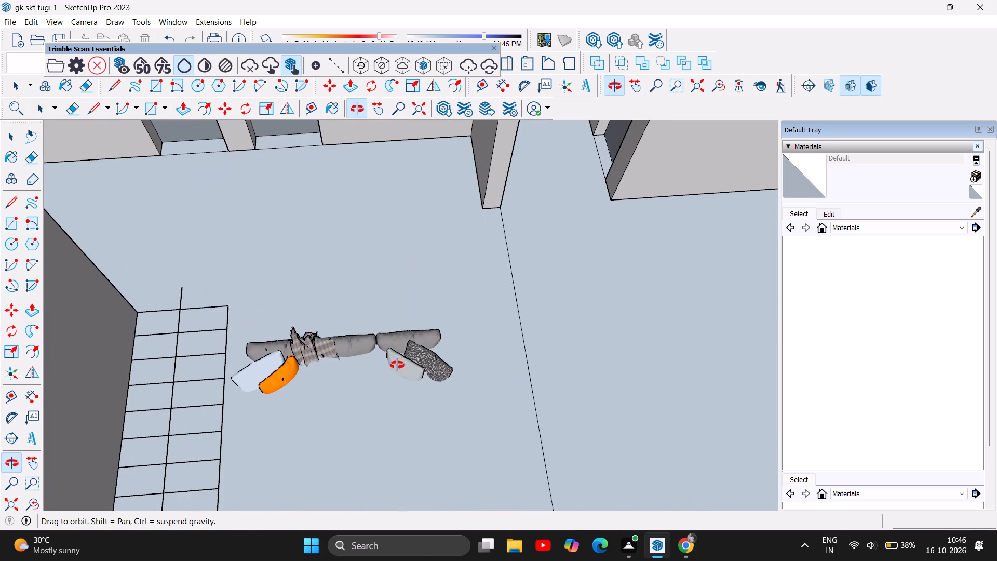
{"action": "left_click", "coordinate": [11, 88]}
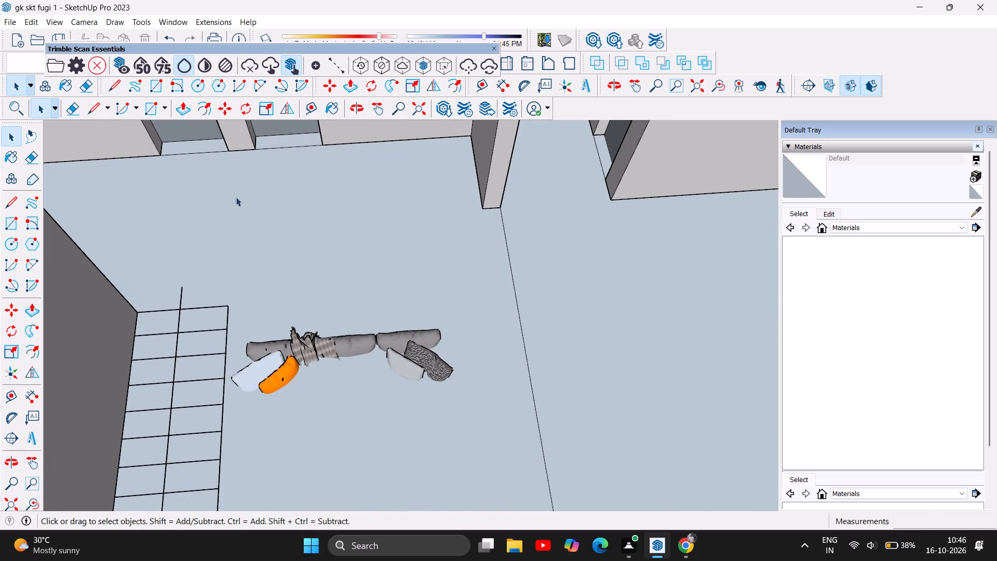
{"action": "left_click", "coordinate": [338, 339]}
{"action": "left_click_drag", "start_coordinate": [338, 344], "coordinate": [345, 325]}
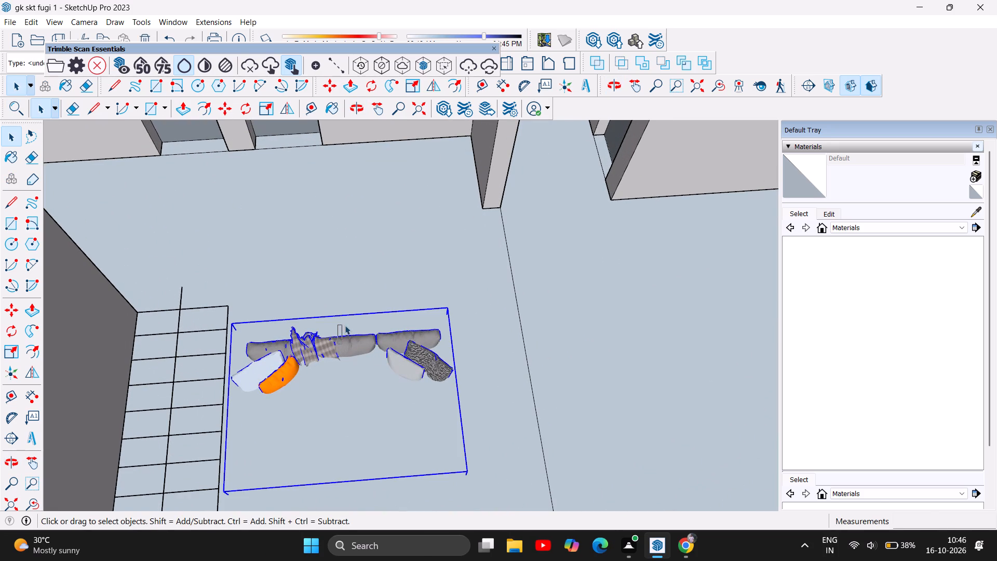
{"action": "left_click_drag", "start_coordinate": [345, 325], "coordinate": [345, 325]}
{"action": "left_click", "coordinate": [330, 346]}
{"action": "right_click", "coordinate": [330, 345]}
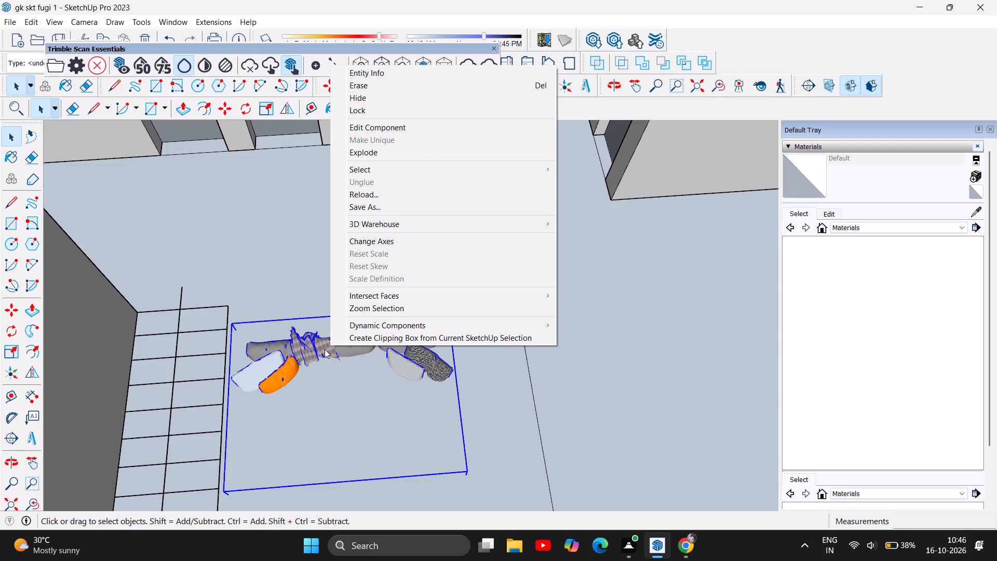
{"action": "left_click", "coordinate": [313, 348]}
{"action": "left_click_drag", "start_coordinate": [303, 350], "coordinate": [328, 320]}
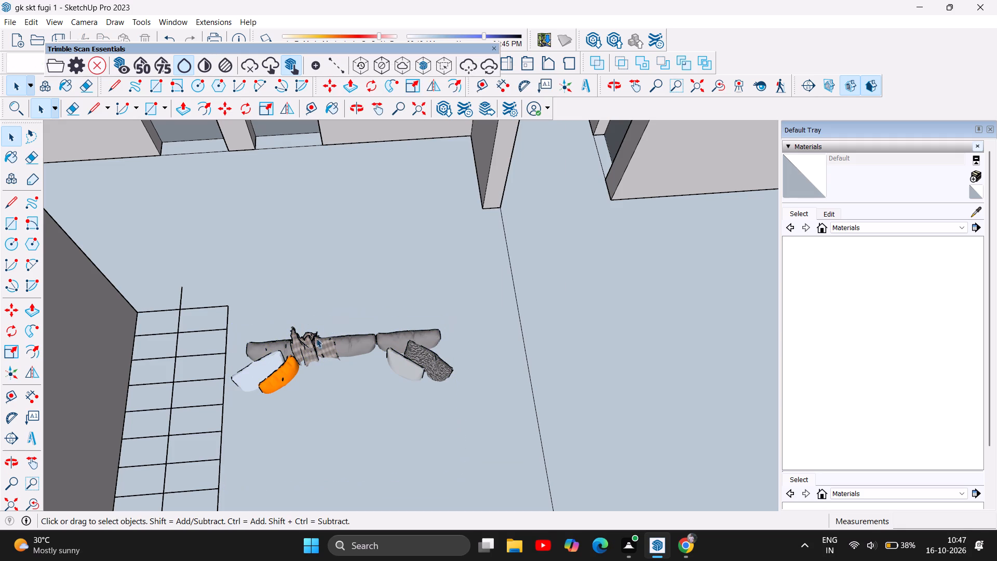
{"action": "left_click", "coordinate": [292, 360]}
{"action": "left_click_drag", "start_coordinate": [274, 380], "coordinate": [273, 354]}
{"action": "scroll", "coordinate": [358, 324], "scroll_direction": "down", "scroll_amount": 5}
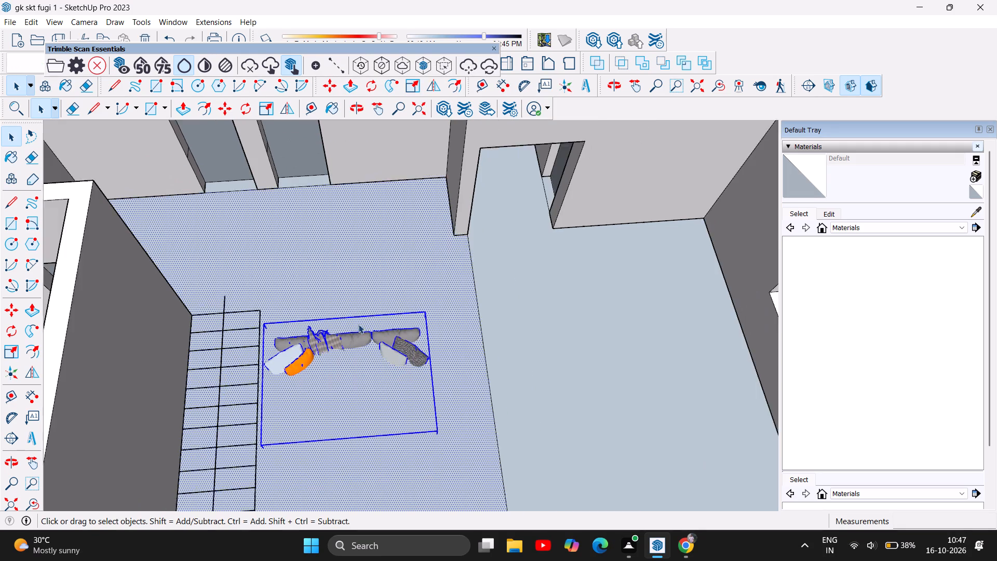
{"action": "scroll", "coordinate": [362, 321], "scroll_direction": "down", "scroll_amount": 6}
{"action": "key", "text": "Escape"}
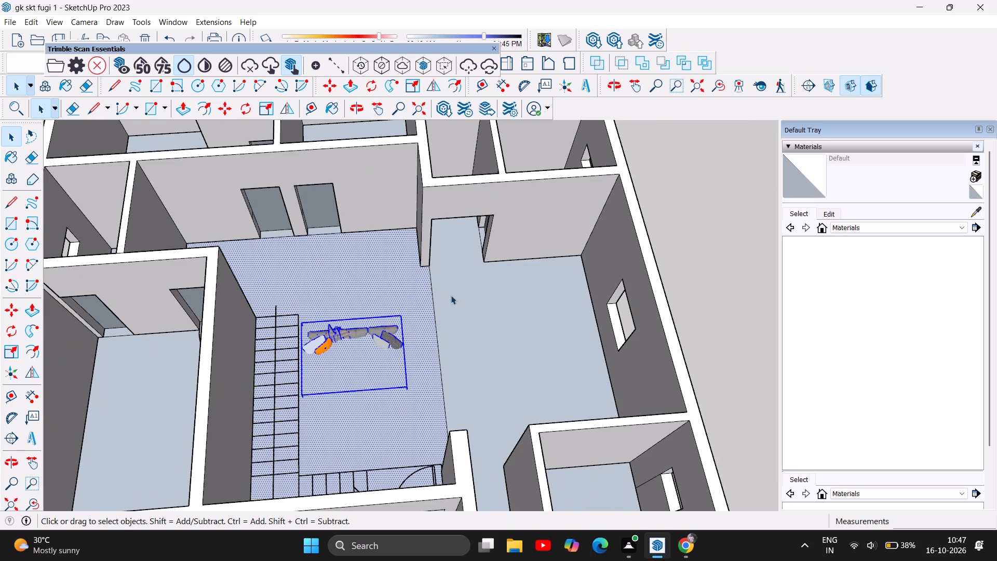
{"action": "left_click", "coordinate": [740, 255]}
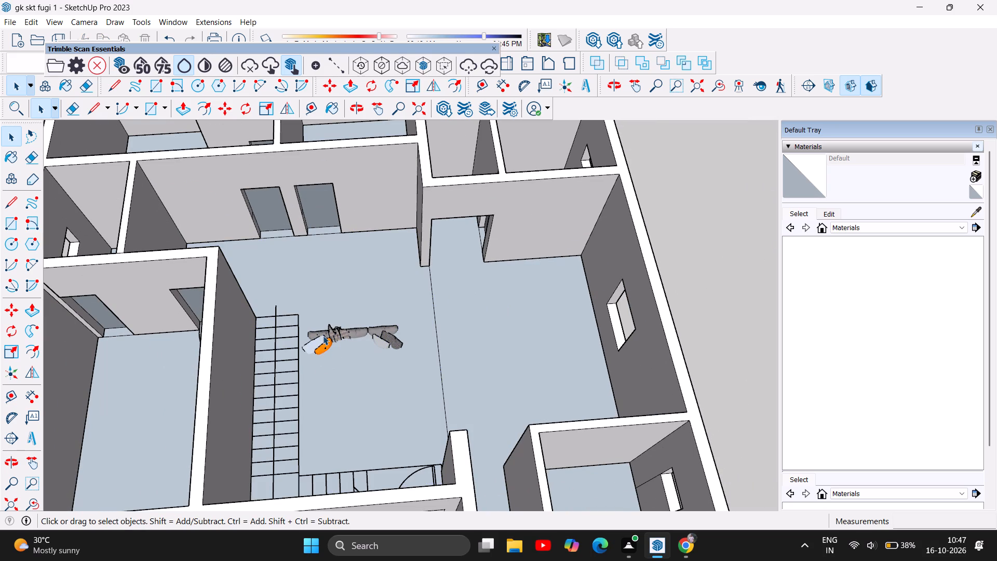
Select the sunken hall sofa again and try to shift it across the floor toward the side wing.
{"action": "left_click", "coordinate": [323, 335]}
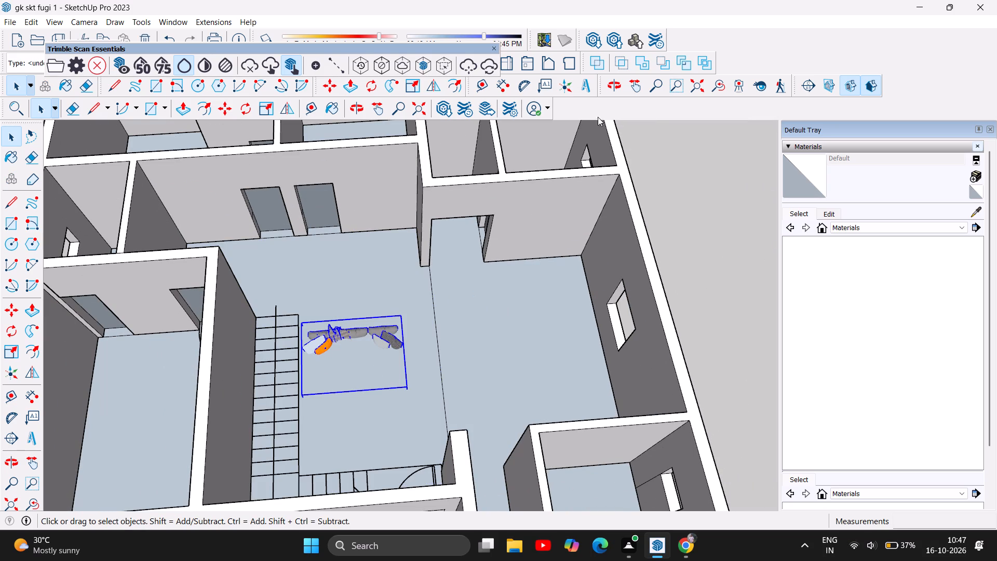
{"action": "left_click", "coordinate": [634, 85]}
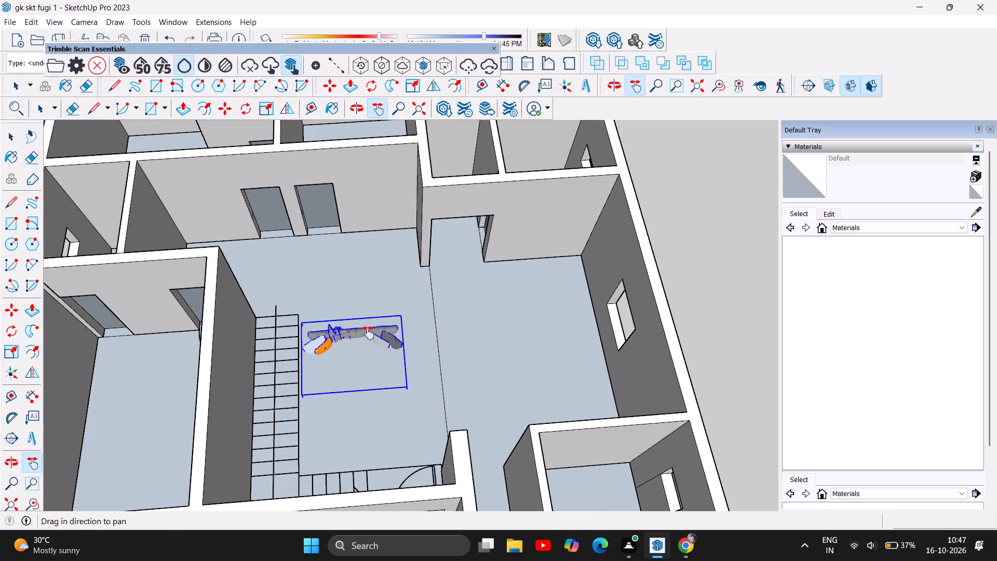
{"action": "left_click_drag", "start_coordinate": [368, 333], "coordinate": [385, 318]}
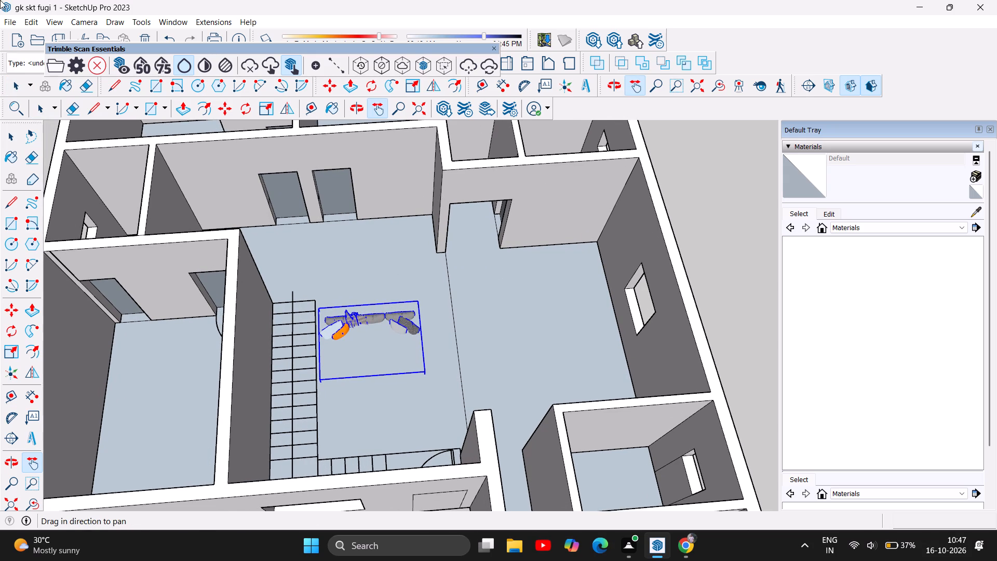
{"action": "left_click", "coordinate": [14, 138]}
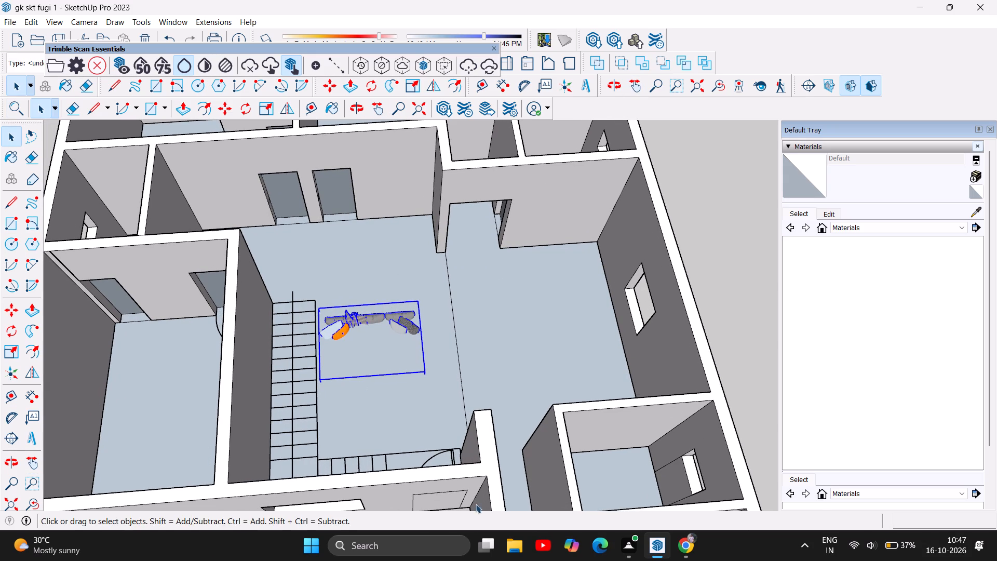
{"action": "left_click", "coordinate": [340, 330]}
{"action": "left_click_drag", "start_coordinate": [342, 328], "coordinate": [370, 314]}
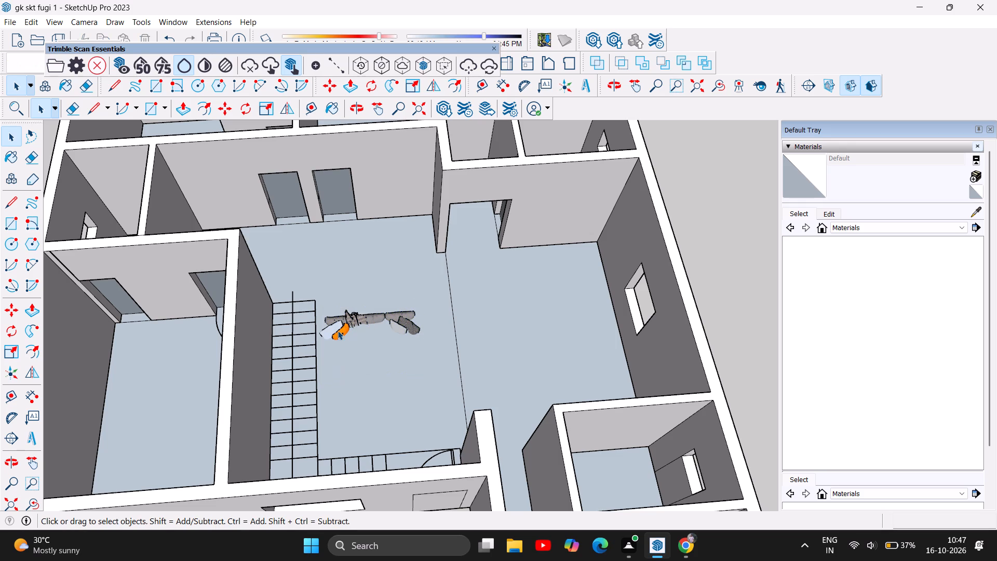
Select the sectional sofa sunk through the hall floor, working from underneath the house.
{"action": "scroll", "coordinate": [277, 338], "scroll_direction": "down", "scroll_amount": 6}
{"action": "scroll", "coordinate": [326, 315], "scroll_direction": "down", "scroll_amount": 2}
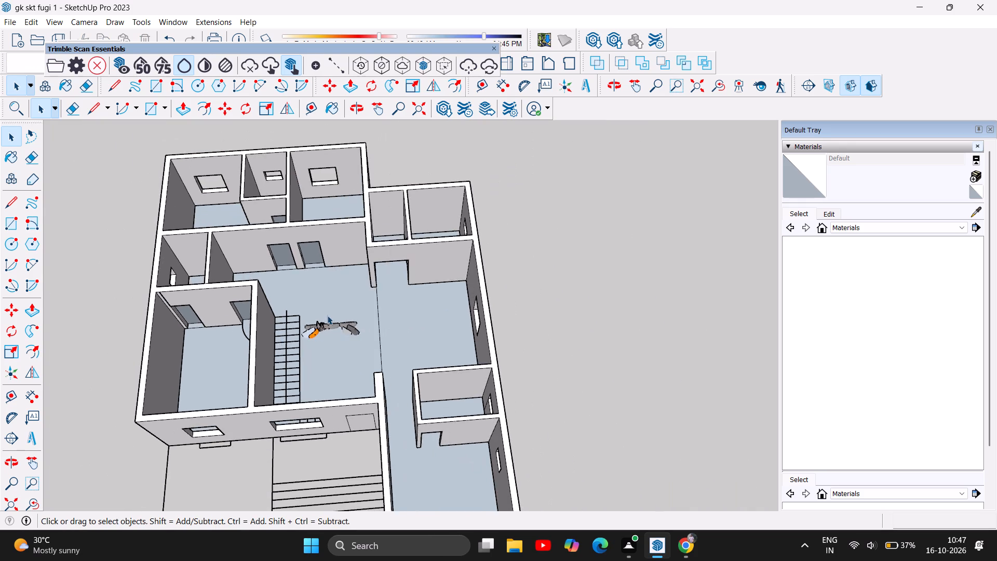
{"action": "scroll", "coordinate": [327, 315], "scroll_direction": "down", "scroll_amount": 5}
{"action": "scroll", "coordinate": [330, 388], "scroll_direction": "up", "scroll_amount": 6}
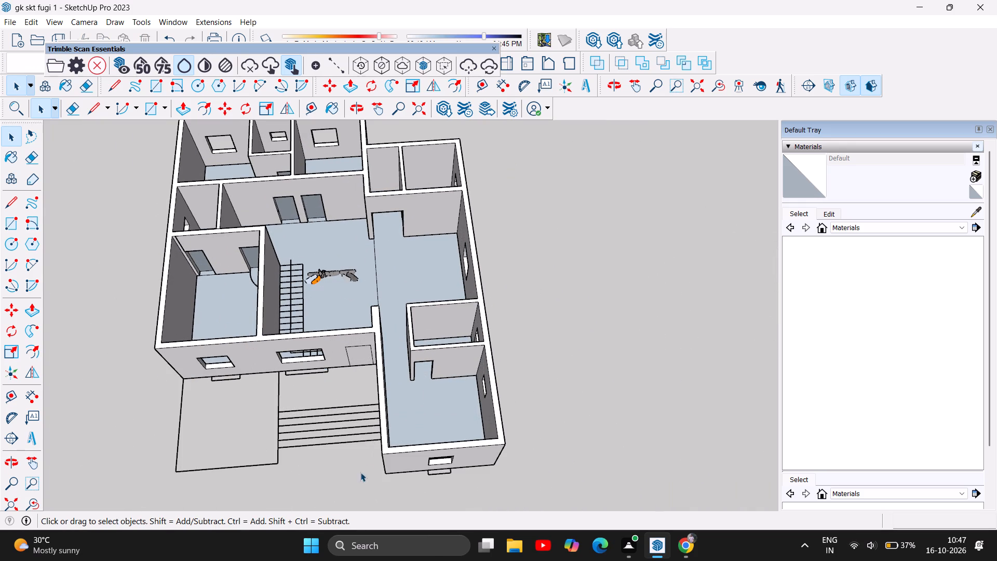
{"action": "left_click_drag", "start_coordinate": [353, 487], "coordinate": [349, 470]}
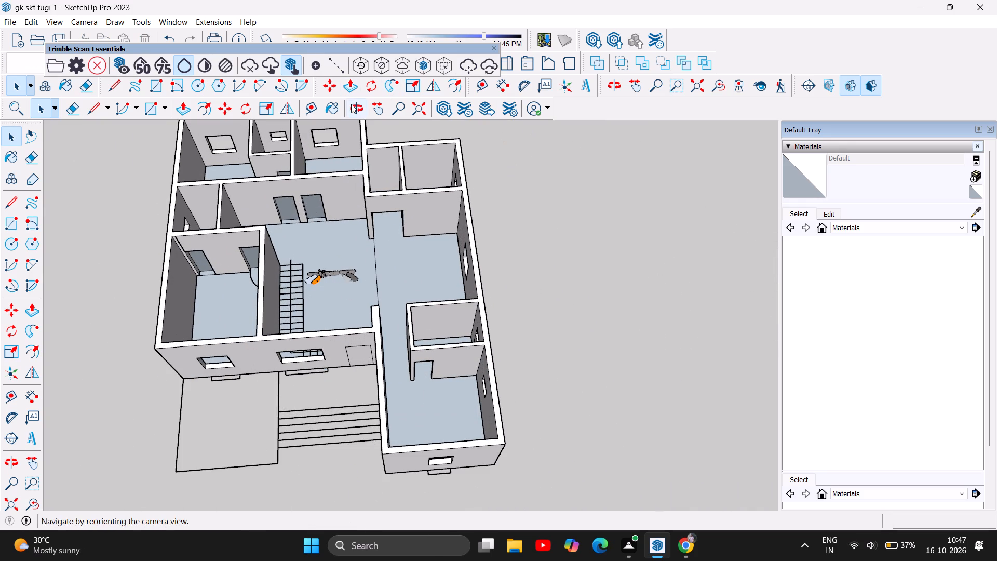
{"action": "left_click", "coordinate": [351, 104]}
{"action": "left_click_drag", "start_coordinate": [302, 471], "coordinate": [365, 173]}
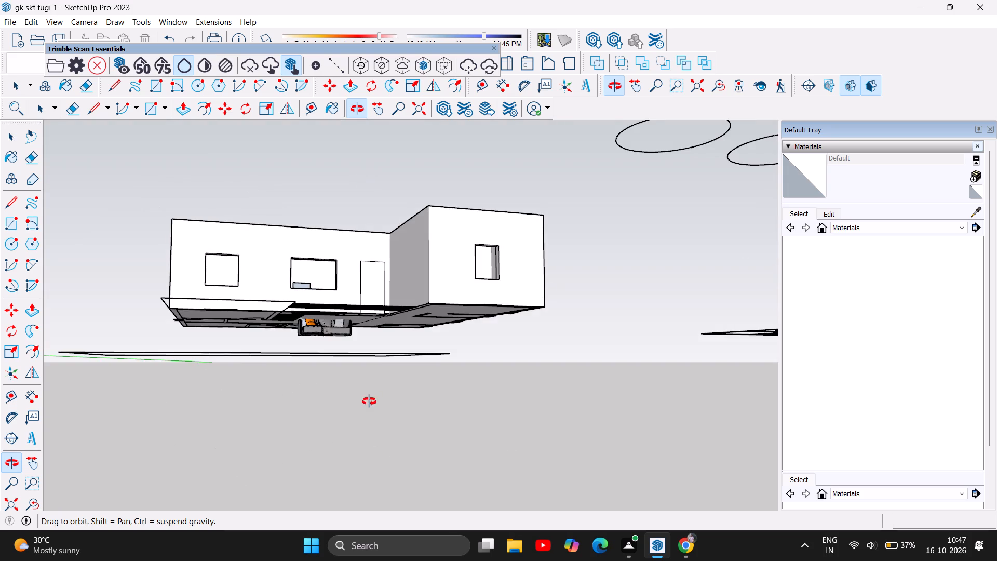
{"action": "left_click_drag", "start_coordinate": [369, 402], "coordinate": [330, 378]}
{"action": "scroll", "coordinate": [333, 324], "scroll_direction": "up", "scroll_amount": 2}
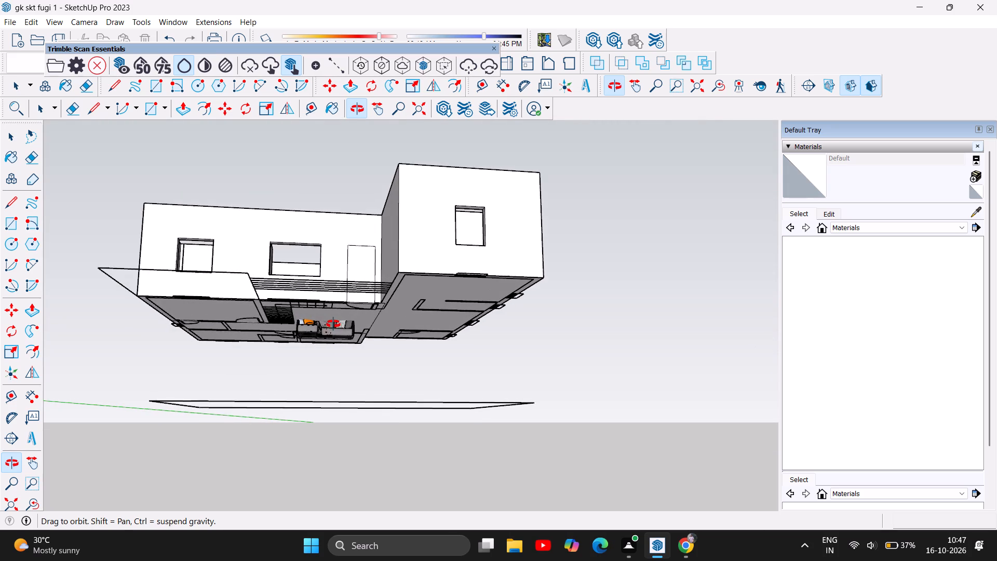
{"action": "scroll", "coordinate": [333, 324], "scroll_direction": "up", "scroll_amount": 10}
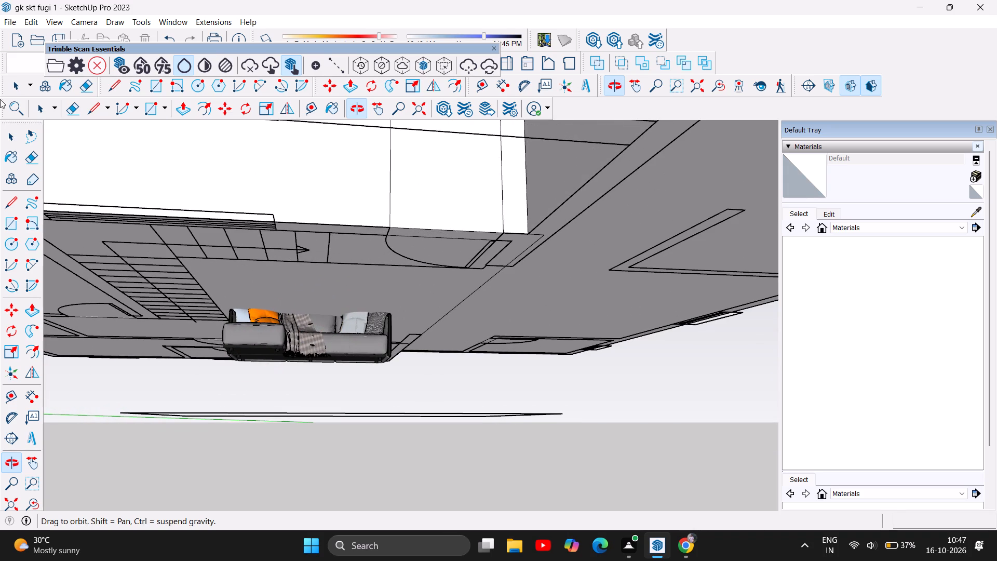
{"action": "left_click", "coordinate": [14, 138]}
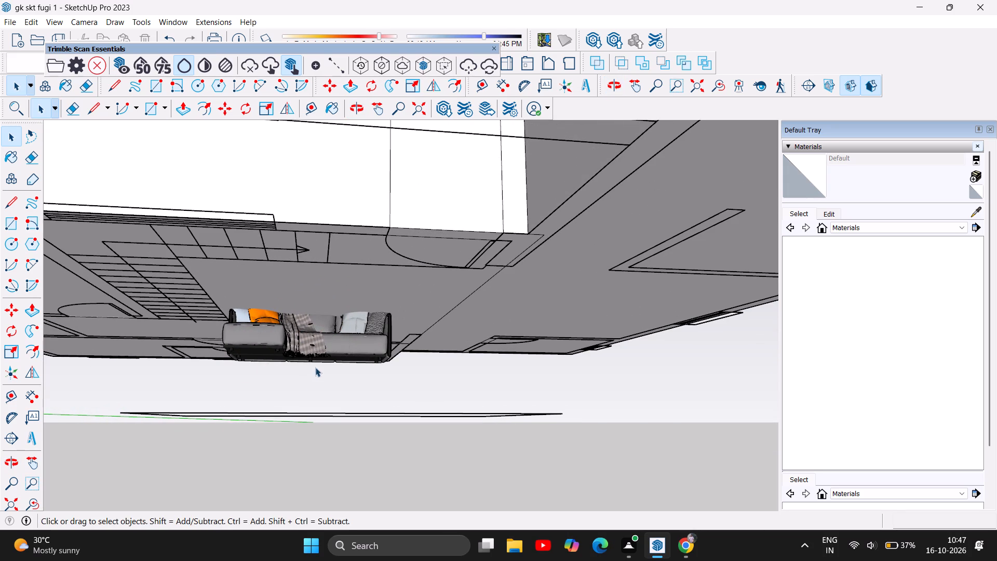
{"action": "left_click", "coordinate": [285, 351]}
{"action": "left_click_drag", "start_coordinate": [273, 344], "coordinate": [293, 366]}
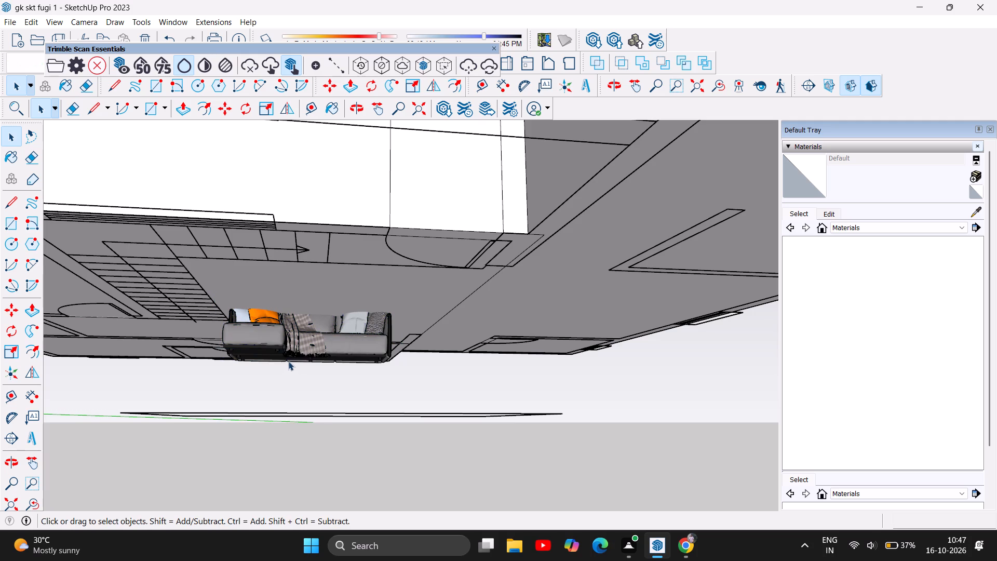
{"action": "left_click", "coordinate": [304, 352]}
{"action": "left_click_drag", "start_coordinate": [313, 358], "coordinate": [331, 362]}
{"action": "left_click", "coordinate": [317, 345]}
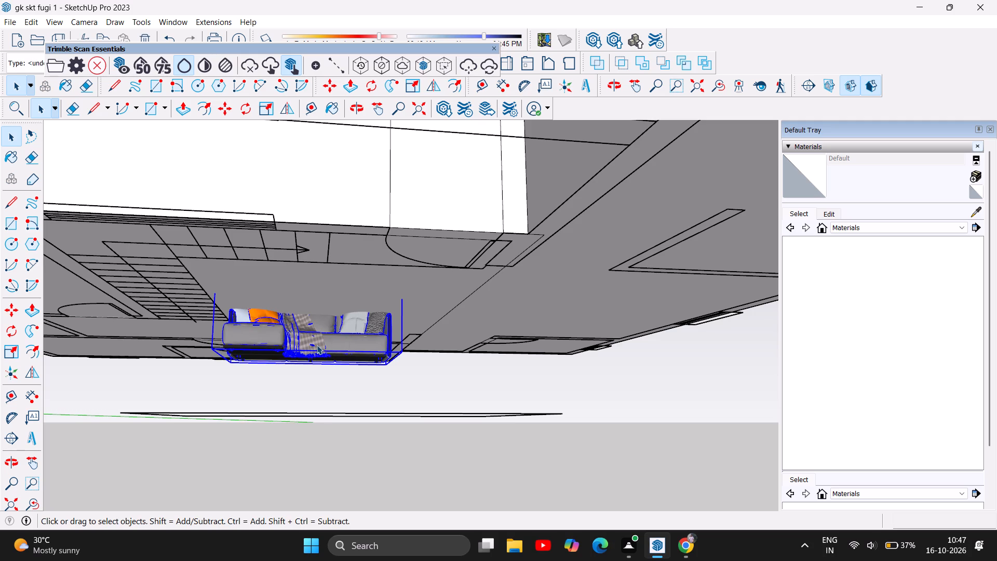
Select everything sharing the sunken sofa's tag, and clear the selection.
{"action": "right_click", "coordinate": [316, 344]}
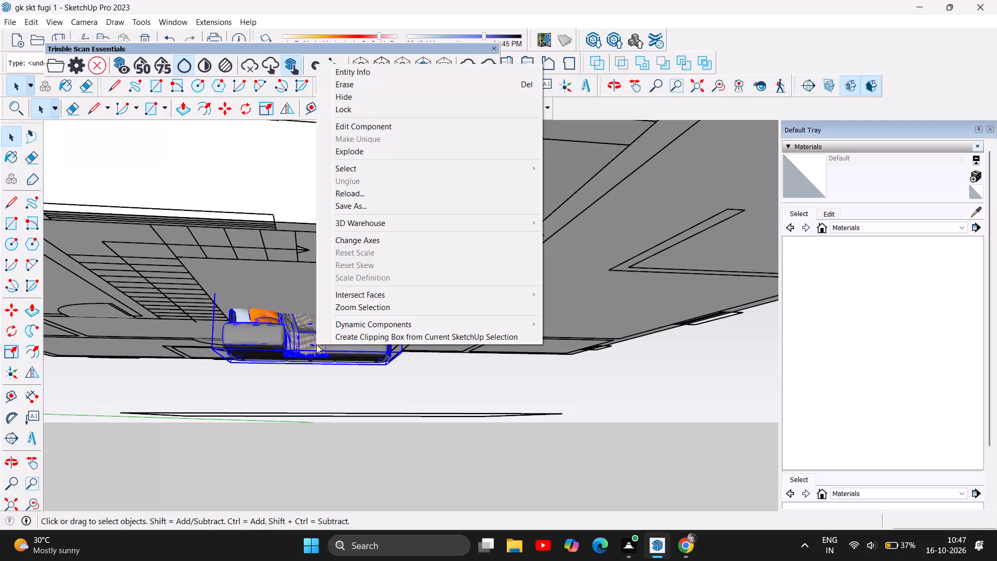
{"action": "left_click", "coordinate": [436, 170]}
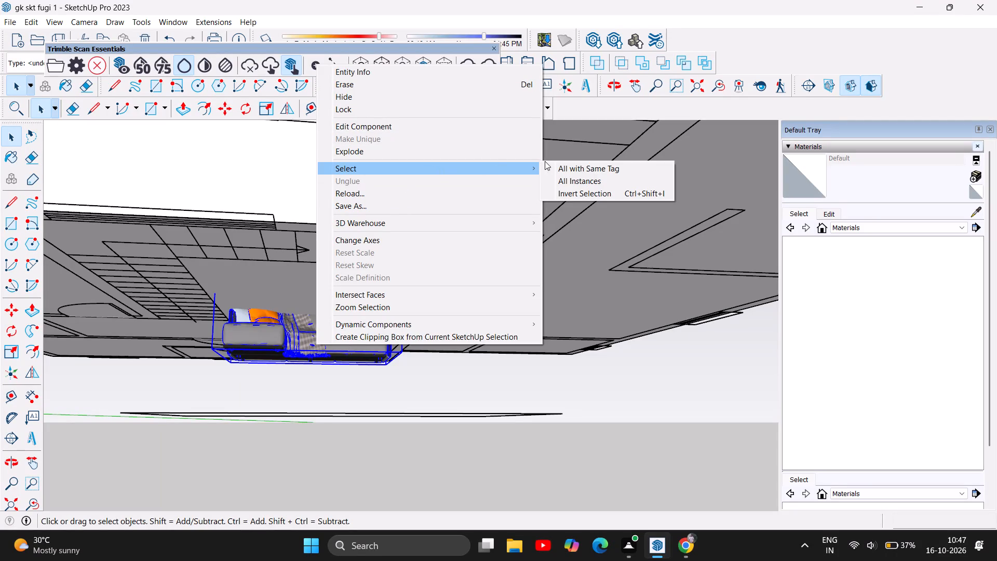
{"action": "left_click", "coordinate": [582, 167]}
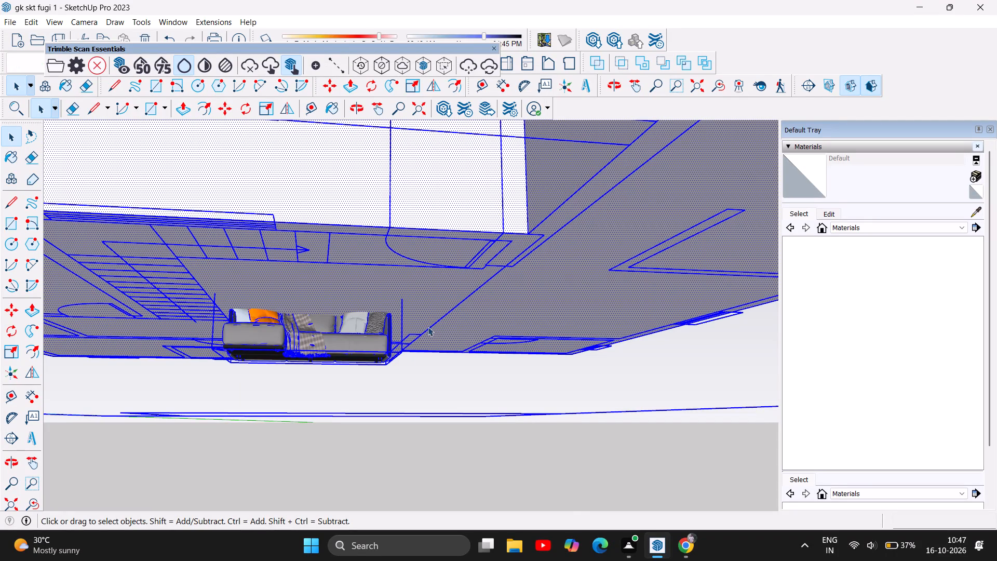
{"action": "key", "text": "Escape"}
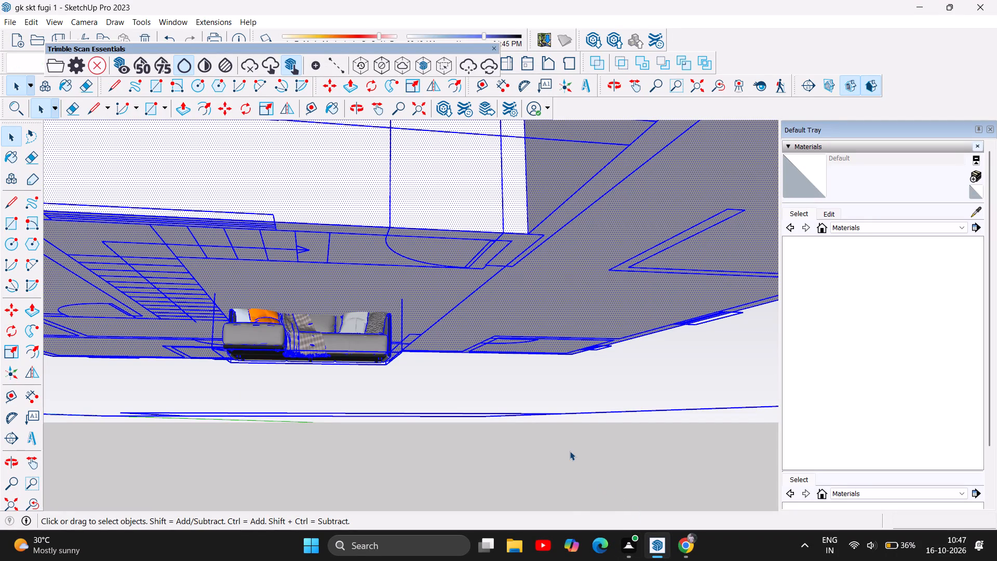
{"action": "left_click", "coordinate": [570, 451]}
Move the sunken hall sofa out from under the house, about 31' 6" past the side wing.
{"action": "left_click", "coordinate": [254, 338]}
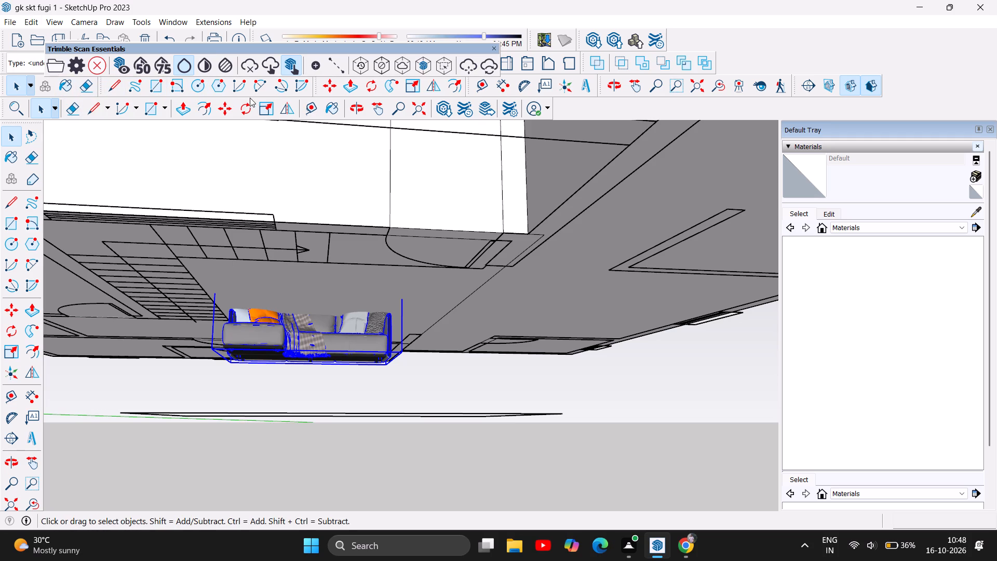
{"action": "left_click", "coordinate": [225, 107]}
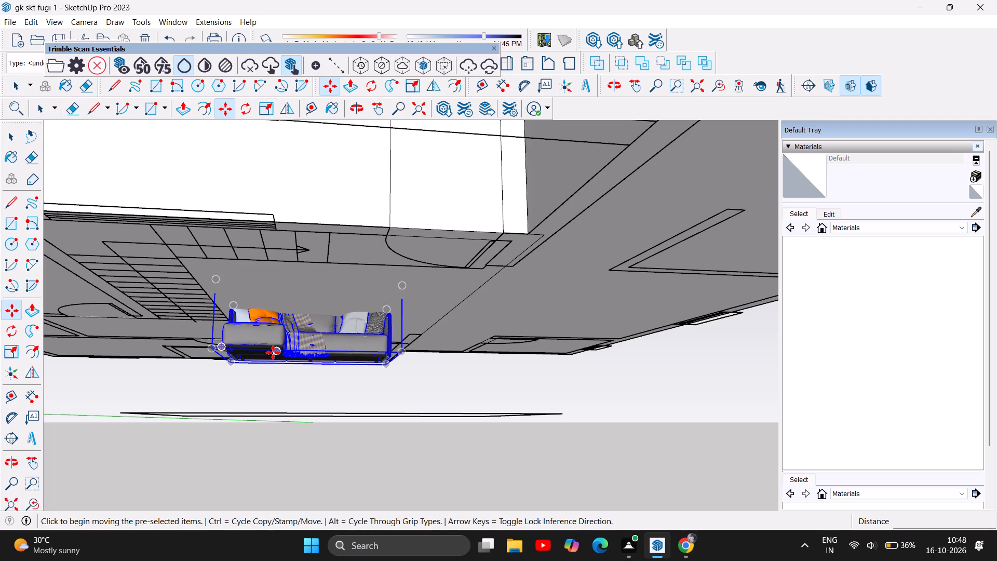
{"action": "left_click_drag", "start_coordinate": [273, 353], "coordinate": [281, 373]}
{"action": "left_click_drag", "start_coordinate": [281, 373], "coordinate": [306, 386]}
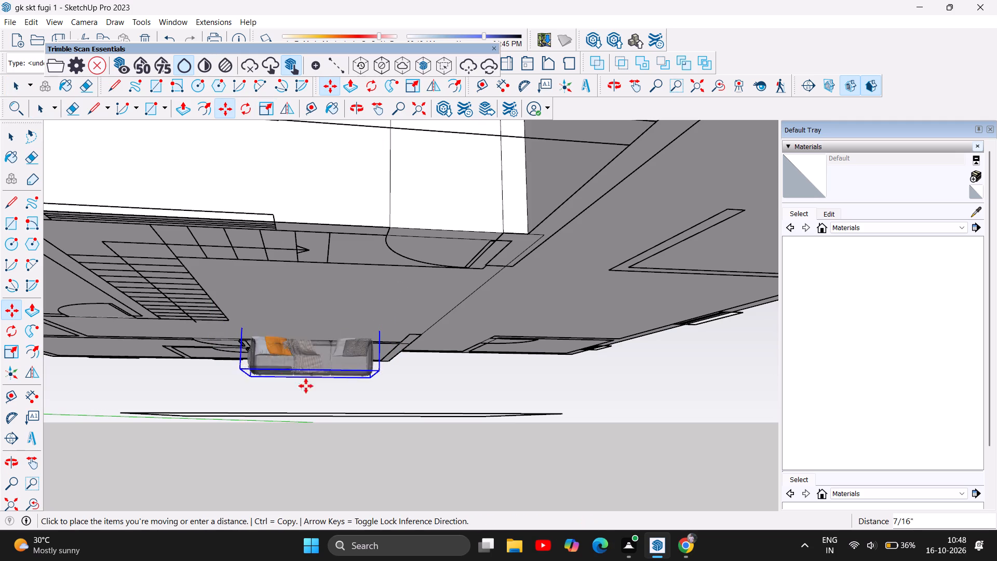
{"action": "left_click_drag", "start_coordinate": [306, 386], "coordinate": [711, 388]}
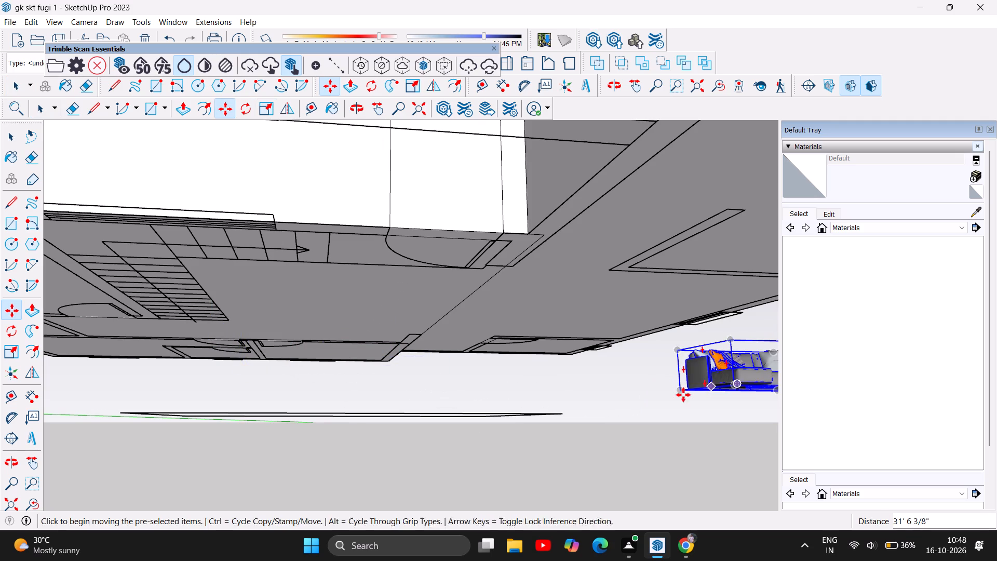
Shift the sofa farther away from the house on the side wing's side, first by about 92' 1".
{"action": "scroll", "coordinate": [295, 428], "scroll_direction": "down", "scroll_amount": 5}
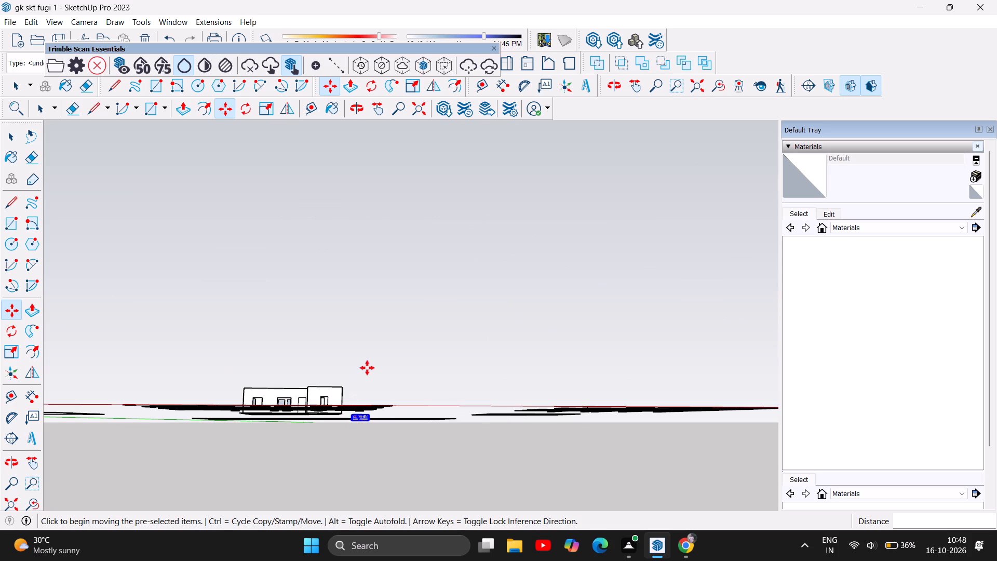
{"action": "left_click_drag", "start_coordinate": [367, 368], "coordinate": [360, 388]}
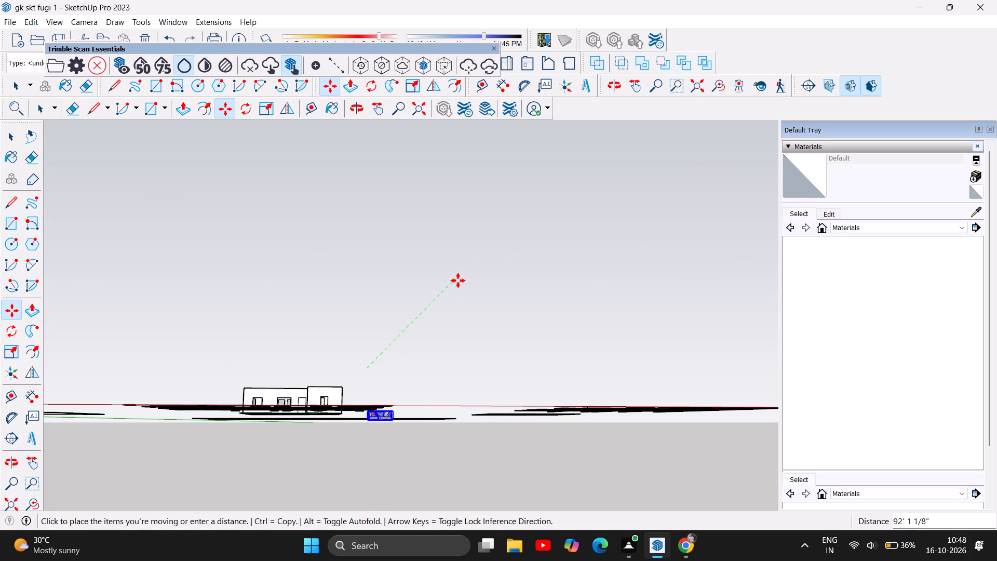
{"action": "left_click", "coordinate": [458, 280]}
{"action": "left_click_drag", "start_coordinate": [381, 420], "coordinate": [389, 415]}
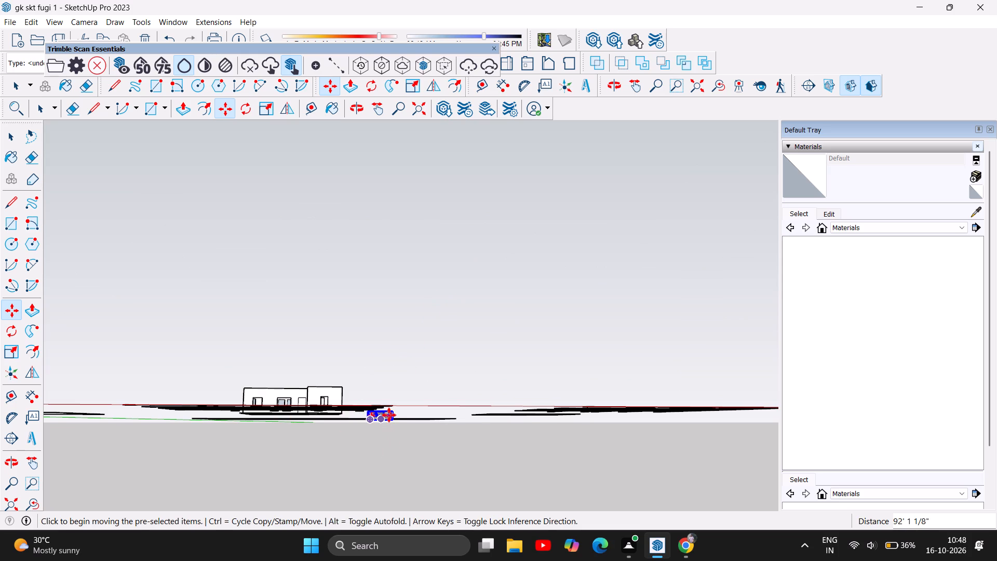
{"action": "left_click_drag", "start_coordinate": [389, 415], "coordinate": [405, 407]}
Raise the sofa vertically well above floor level in the open space beside the house.
{"action": "scroll", "coordinate": [390, 418], "scroll_direction": "up", "scroll_amount": 4}
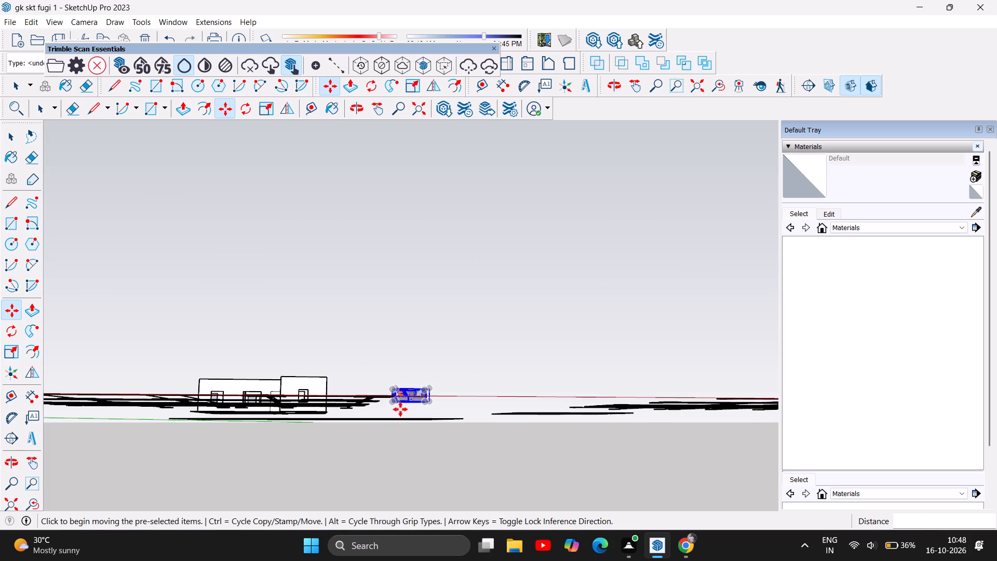
{"action": "left_click_drag", "start_coordinate": [427, 400], "coordinate": [428, 345]}
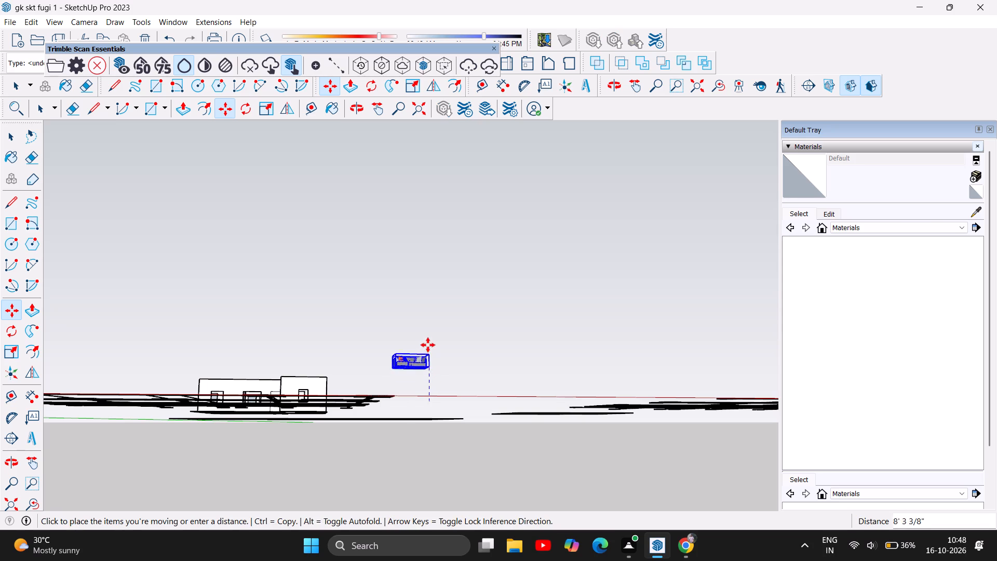
{"action": "left_click_drag", "start_coordinate": [428, 345], "coordinate": [432, 330]}
{"action": "left_click", "coordinate": [439, 332]}
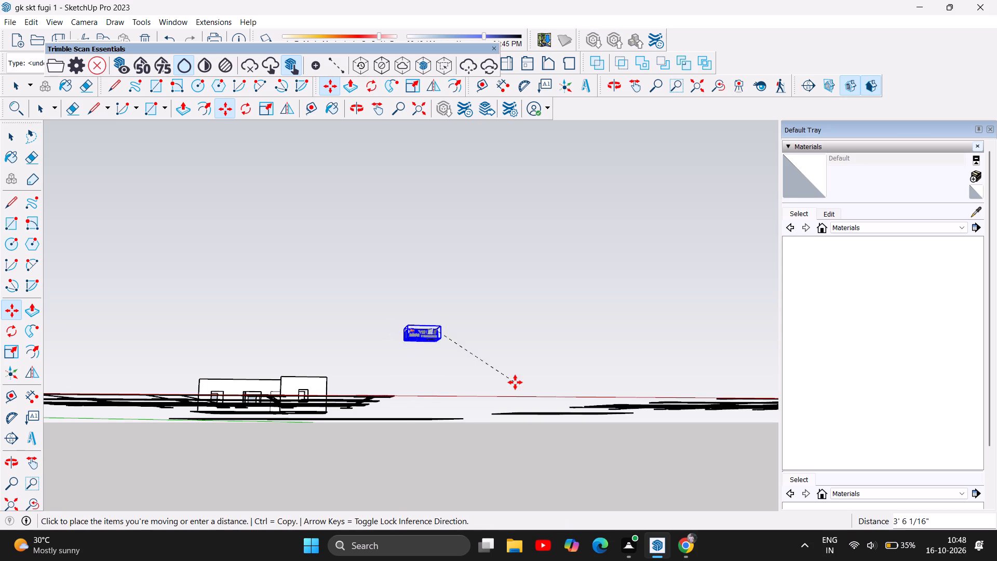
{"action": "scroll", "coordinate": [515, 382], "scroll_direction": "up", "scroll_amount": 1}
{"action": "left_click", "coordinate": [458, 306]}
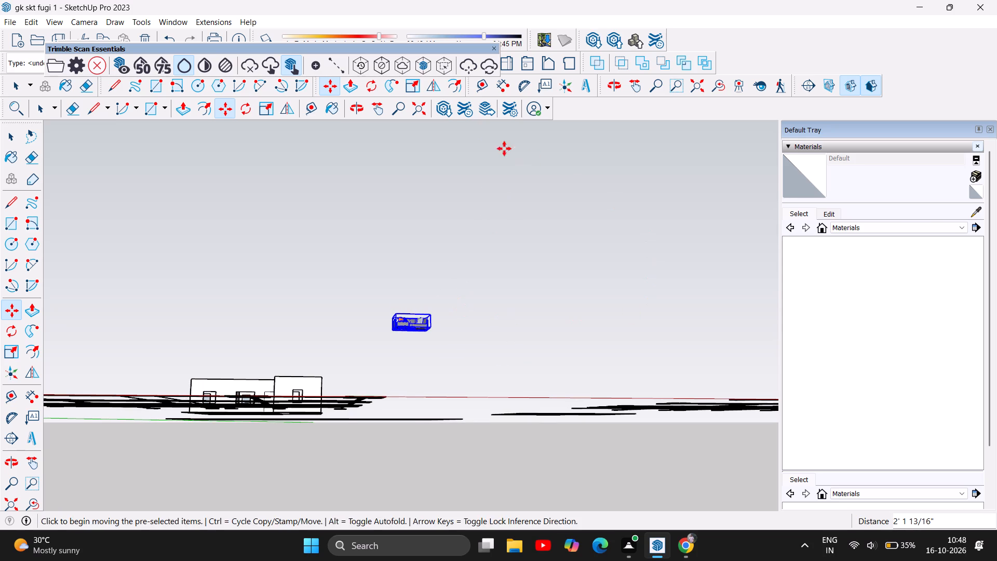
Examine the house from above, checking the emptied hall and its doorways.
{"action": "left_click", "coordinate": [352, 106]}
{"action": "left_click_drag", "start_coordinate": [306, 320], "coordinate": [304, 433]}
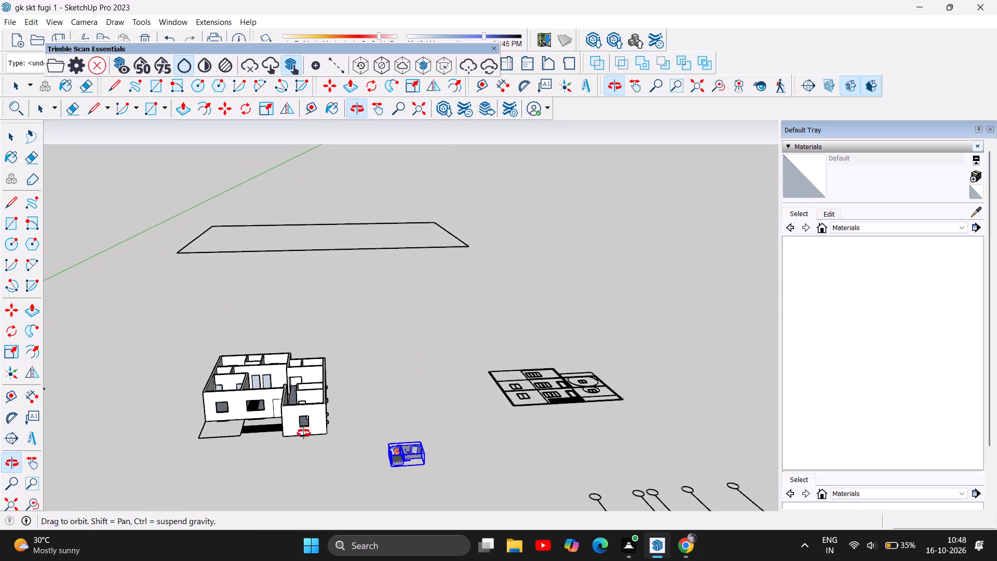
{"action": "left_click_drag", "start_coordinate": [304, 433], "coordinate": [306, 444]}
{"action": "scroll", "coordinate": [229, 418], "scroll_direction": "up", "scroll_amount": 4}
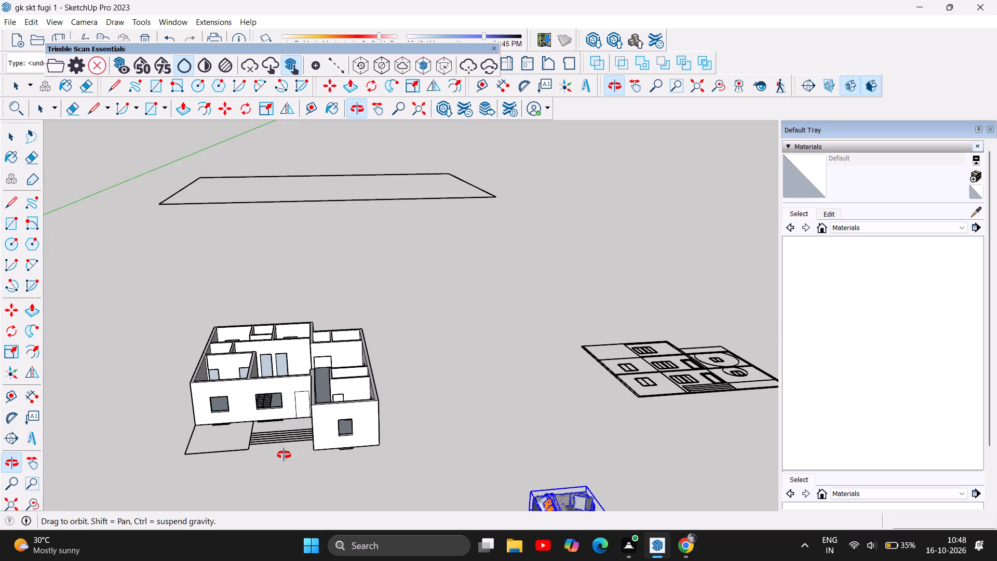
{"action": "scroll", "coordinate": [284, 455], "scroll_direction": "up", "scroll_amount": 6}
{"action": "left_click_drag", "start_coordinate": [248, 401], "coordinate": [261, 527]}
{"action": "left_click_drag", "start_coordinate": [275, 327], "coordinate": [474, 273]}
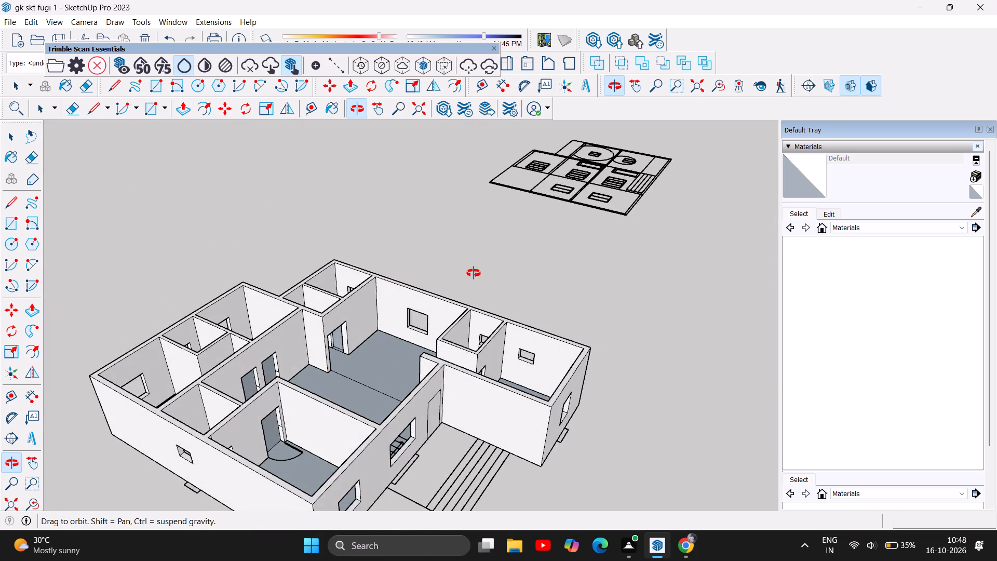
{"action": "left_click_drag", "start_coordinate": [474, 273], "coordinate": [285, 358]}
{"action": "scroll", "coordinate": [264, 276], "scroll_direction": "up", "scroll_amount": 2}
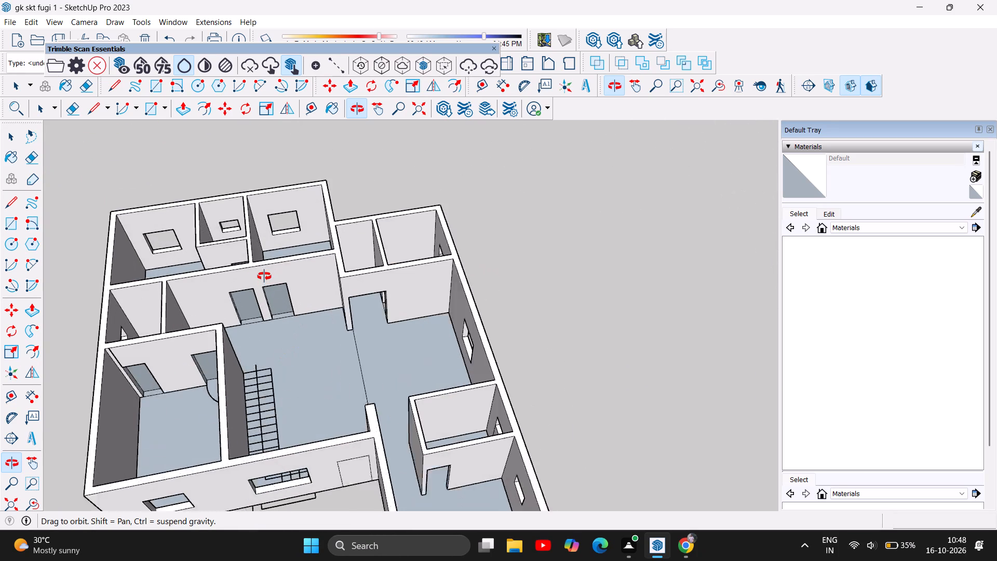
{"action": "scroll", "coordinate": [264, 276], "scroll_direction": "up", "scroll_amount": 7}
{"action": "left_click_drag", "start_coordinate": [275, 390], "coordinate": [306, 262]}
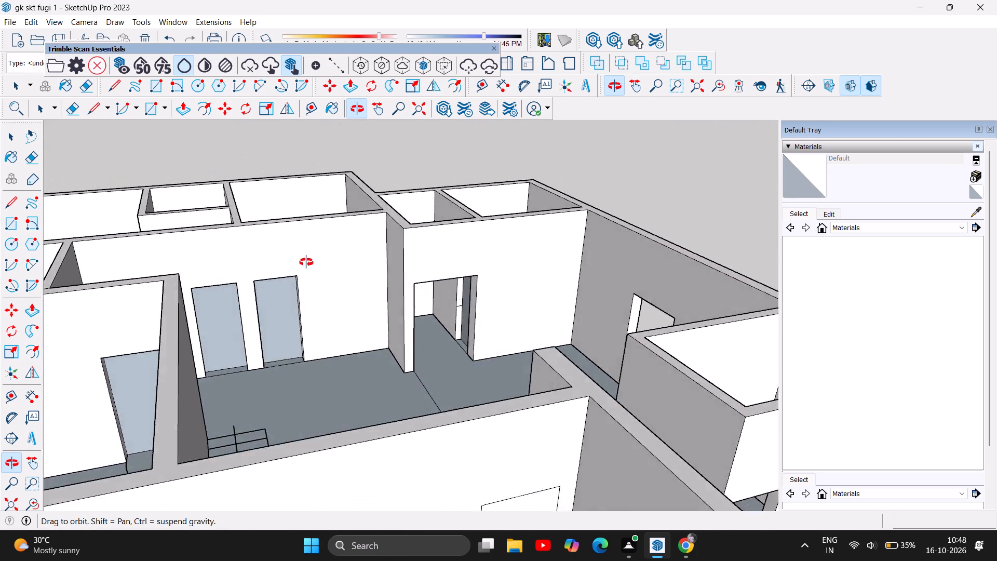
{"action": "left_click_drag", "start_coordinate": [306, 262], "coordinate": [187, 356]}
{"action": "left_click_drag", "start_coordinate": [429, 316], "coordinate": [281, 310]}
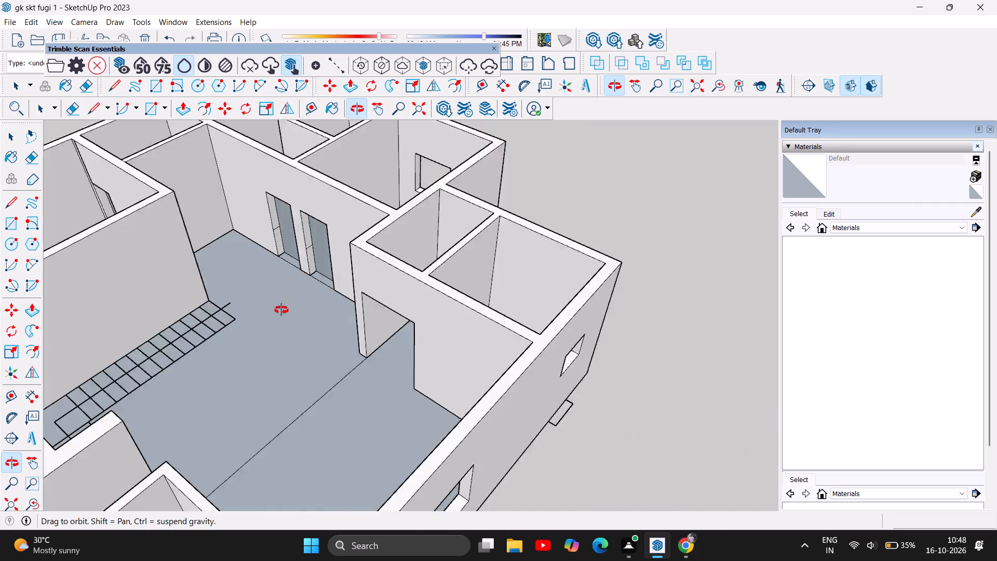
Delete the door-shaped face in the hall-side wall of the rear room nearest the side wing to open its doorway.
{"action": "left_click_drag", "start_coordinate": [281, 310], "coordinate": [183, 287]}
{"action": "left_click_drag", "start_coordinate": [738, 278], "coordinate": [389, 273]}
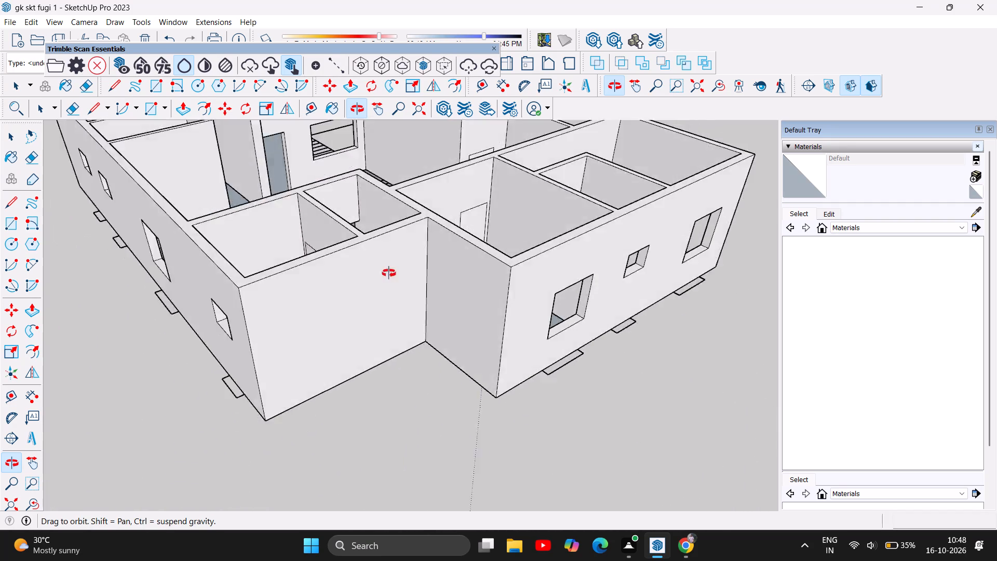
{"action": "left_click_drag", "start_coordinate": [389, 273], "coordinate": [217, 353]}
{"action": "left_click_drag", "start_coordinate": [640, 312], "coordinate": [608, 306]}
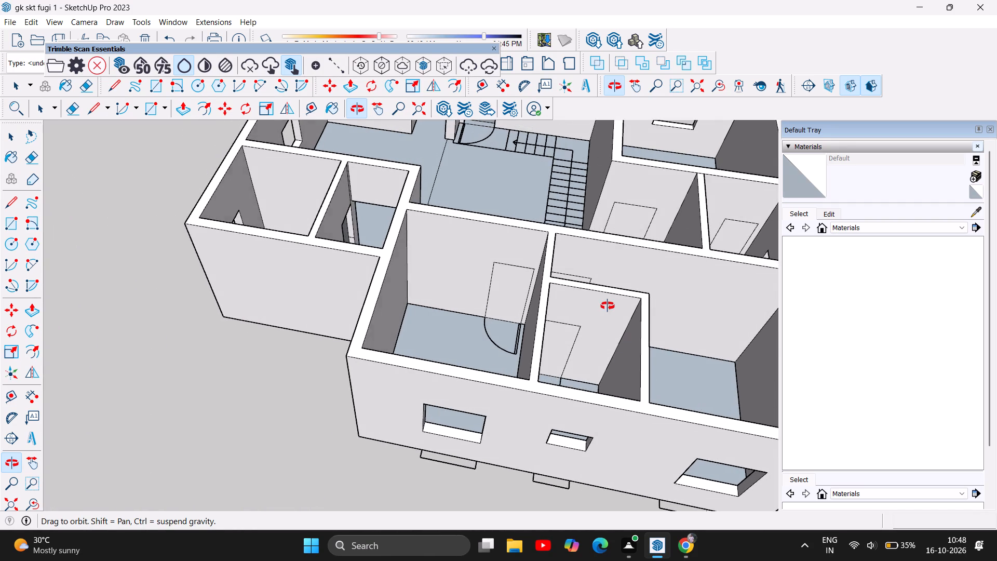
{"action": "left_click_drag", "start_coordinate": [608, 306], "coordinate": [622, 302]}
{"action": "left_click", "coordinate": [16, 85]}
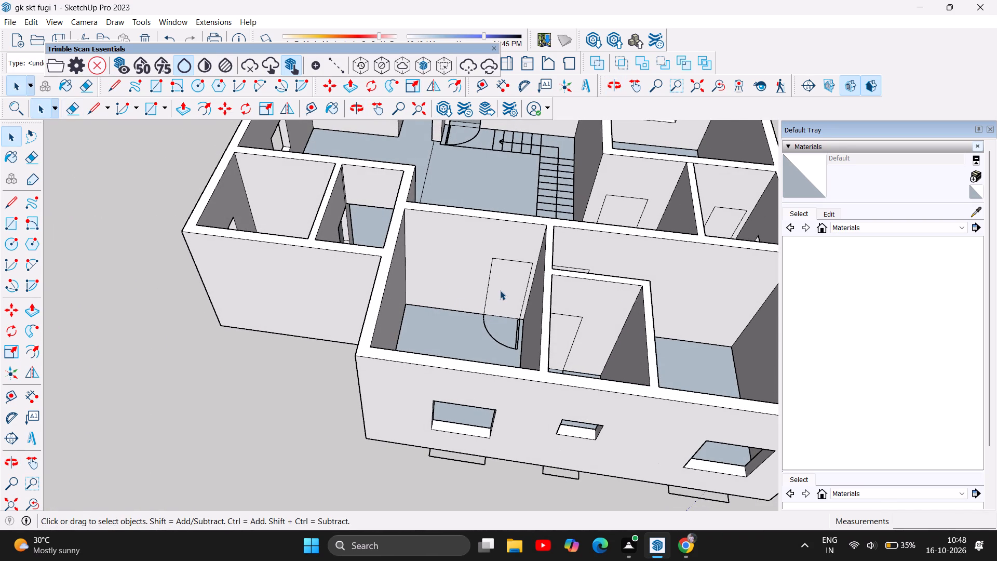
{"action": "left_click", "coordinate": [500, 290]}
{"action": "key", "text": "Delete"}
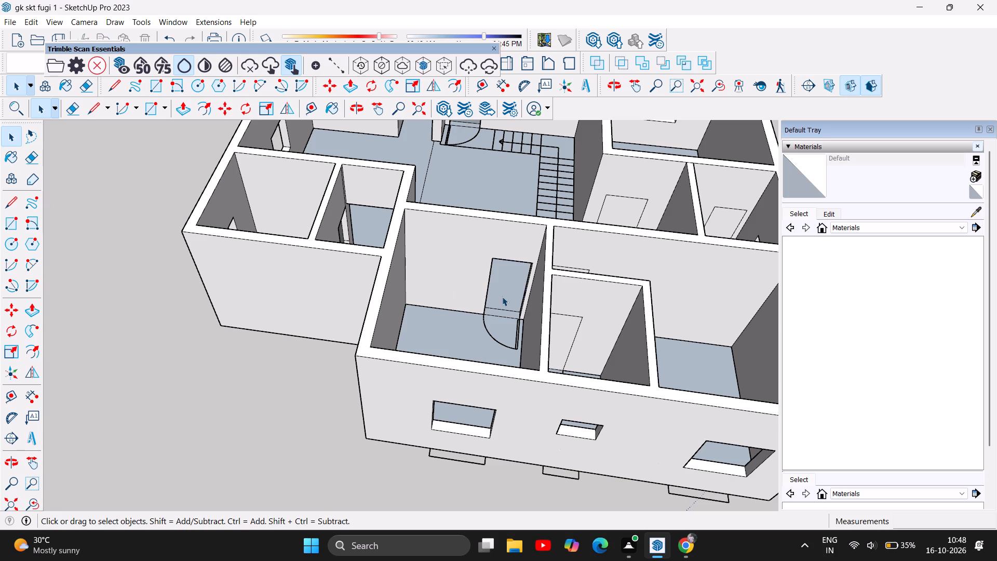
{"action": "scroll", "coordinate": [507, 284], "scroll_direction": "up", "scroll_amount": 1}
{"action": "left_click", "coordinate": [507, 283]}
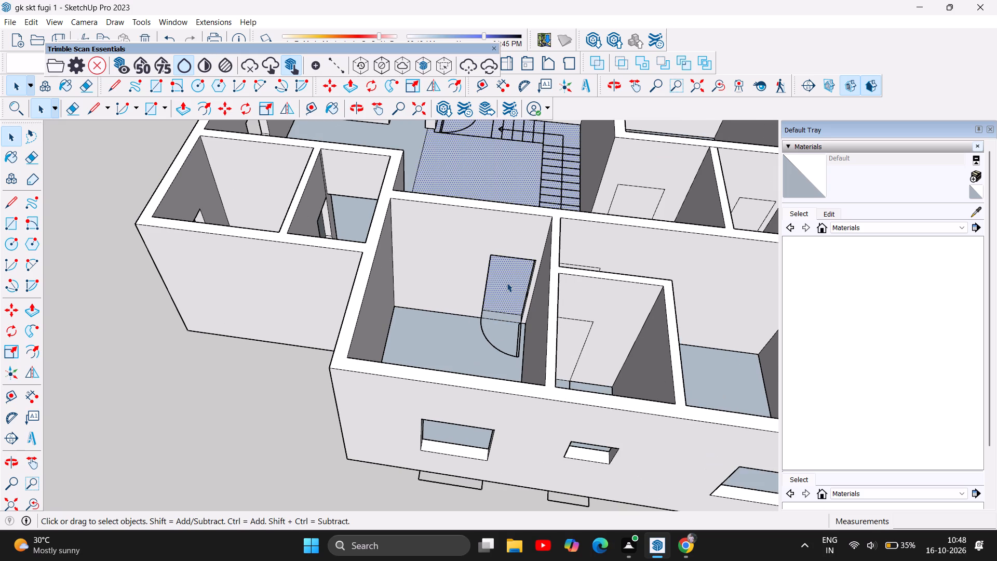
Delete the two door-shaped faces in the front corner room's inner wall, near the staircase, to open both doorways.
{"action": "left_click", "coordinate": [201, 420]}
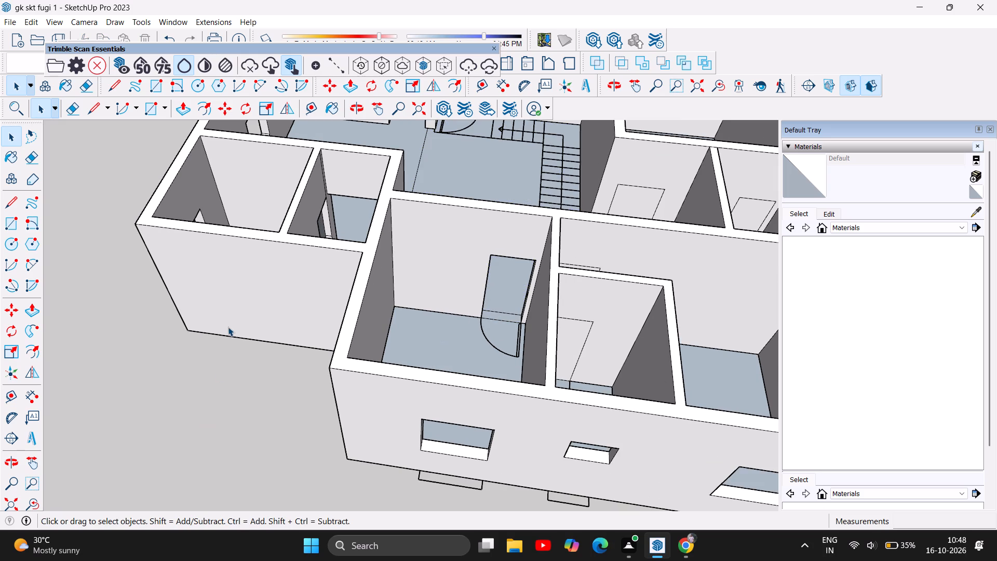
{"action": "scroll", "coordinate": [221, 325], "scroll_direction": "down", "scroll_amount": 4}
{"action": "left_click", "coordinate": [504, 241]}
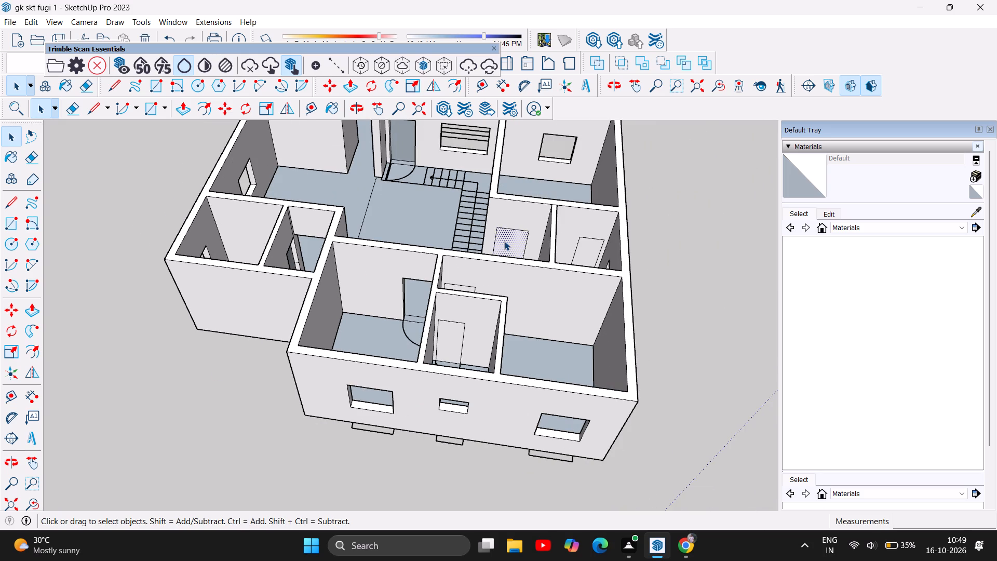
{"action": "key", "text": "Delete"}
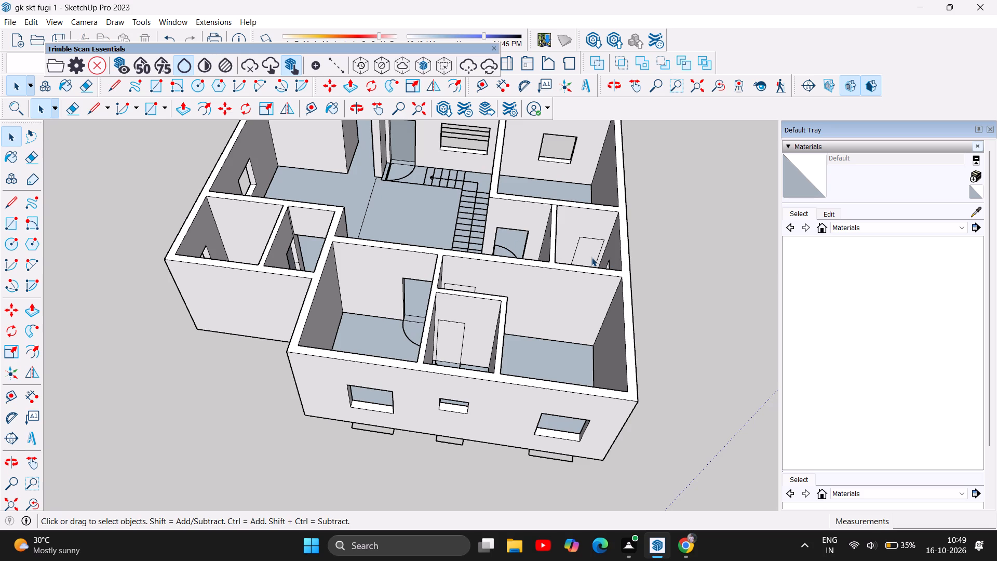
{"action": "left_click", "coordinate": [591, 257]}
{"action": "key", "text": "Delete"}
Delete the door-shaped faces in the rear corner room's small enclosed room and in the hall-side wall behind it.
{"action": "left_click", "coordinate": [447, 337]}
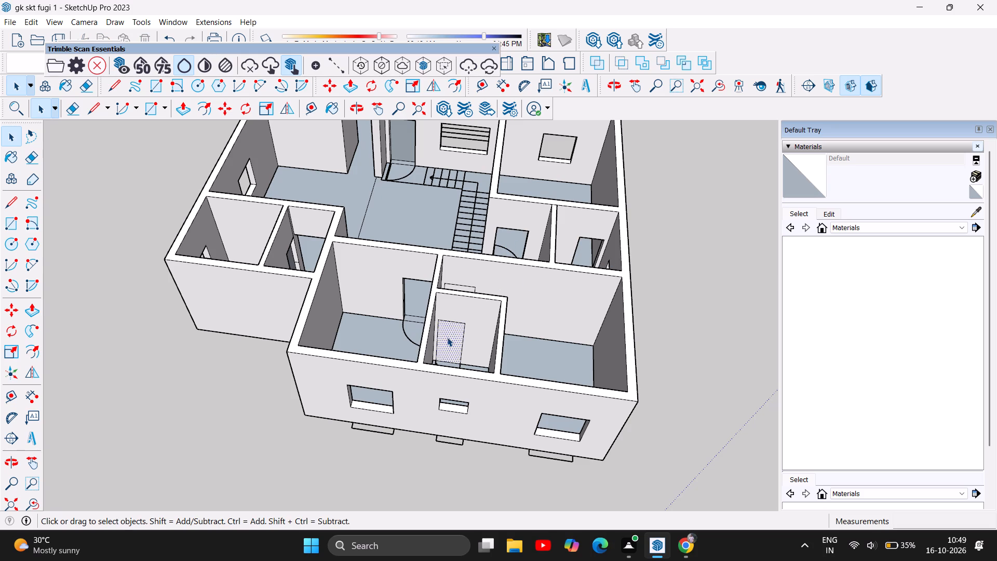
{"action": "key", "text": "Delete"}
{"action": "scroll", "coordinate": [459, 285], "scroll_direction": "up", "scroll_amount": 4}
{"action": "left_click", "coordinate": [459, 288]}
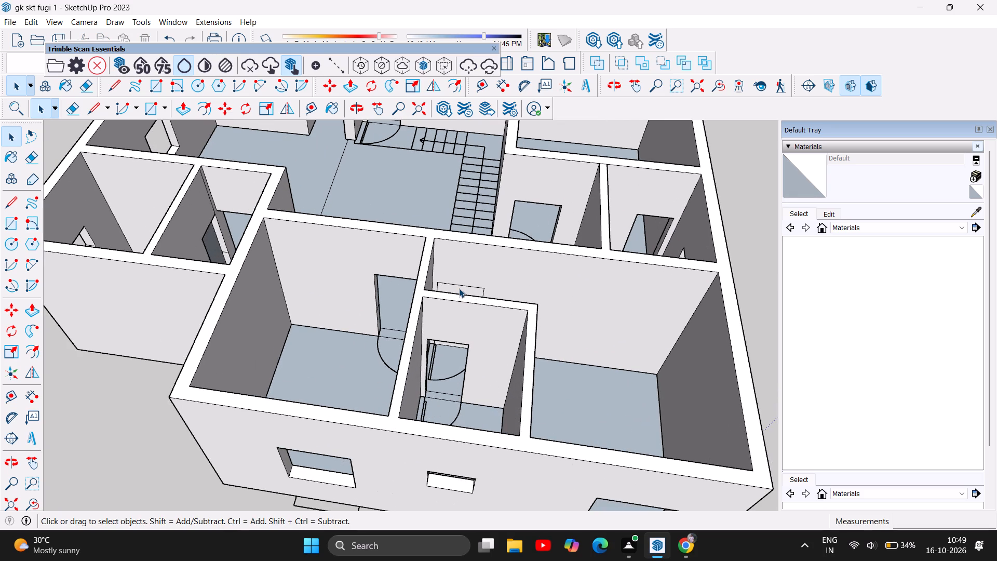
{"action": "key", "text": "Delete"}
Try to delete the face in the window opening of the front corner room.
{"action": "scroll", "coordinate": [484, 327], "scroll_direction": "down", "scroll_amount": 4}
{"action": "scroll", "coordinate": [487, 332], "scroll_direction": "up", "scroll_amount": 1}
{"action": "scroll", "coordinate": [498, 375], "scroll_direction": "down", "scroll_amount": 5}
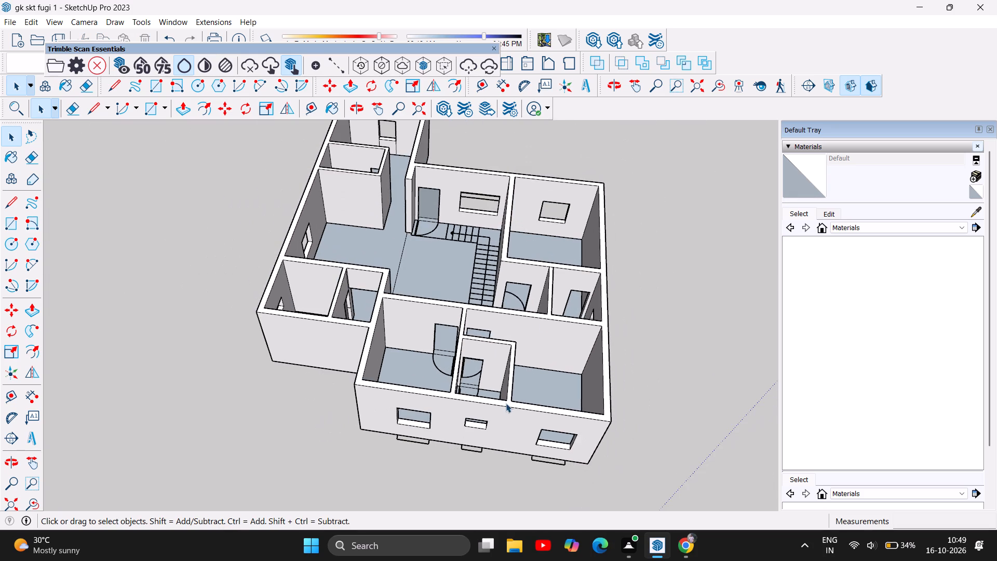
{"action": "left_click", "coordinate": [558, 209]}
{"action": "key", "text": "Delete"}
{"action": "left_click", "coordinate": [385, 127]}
Delete the door-shaped face in the front wall beside the entrance steps to open the main entrance.
{"action": "left_click", "coordinate": [359, 106]}
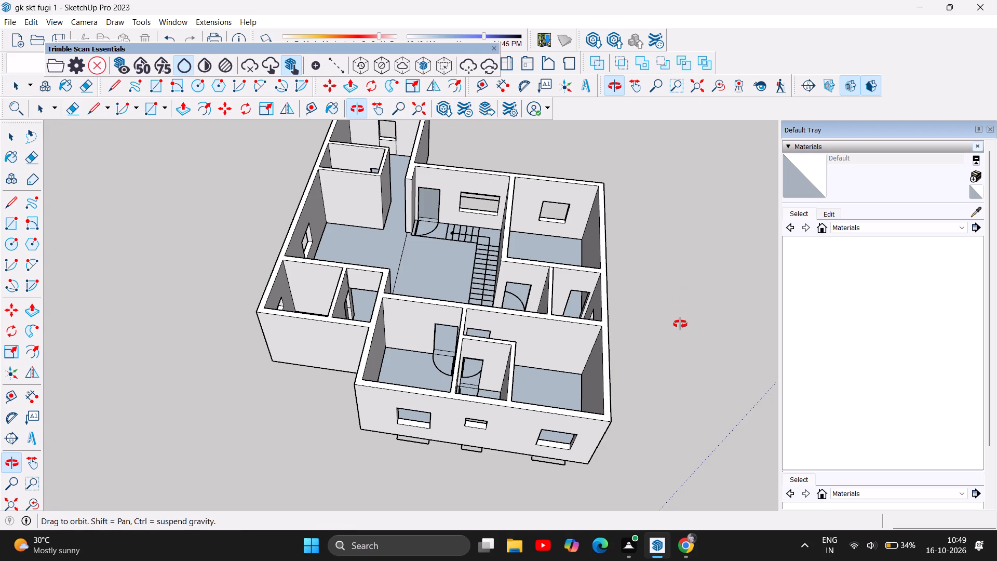
{"action": "left_click_drag", "start_coordinate": [681, 324], "coordinate": [333, 291]}
{"action": "left_click_drag", "start_coordinate": [707, 327], "coordinate": [660, 317]}
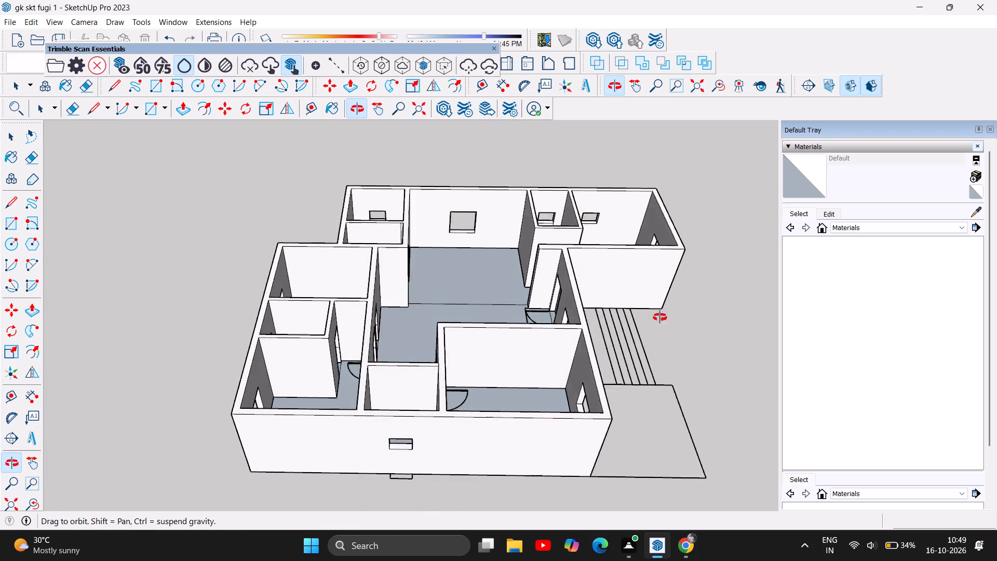
{"action": "left_click_drag", "start_coordinate": [660, 317], "coordinate": [46, 165]}
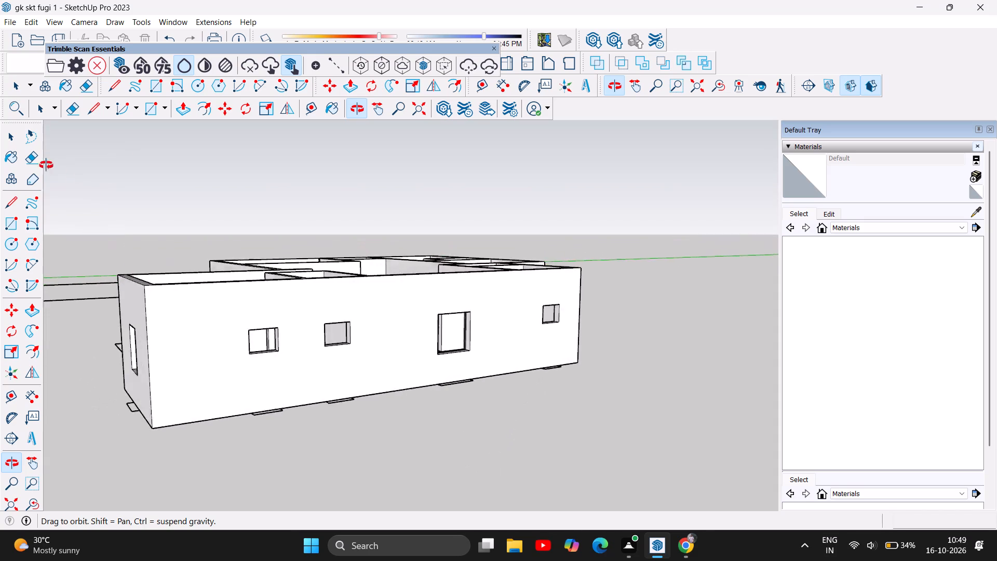
{"action": "left_click_drag", "start_coordinate": [46, 165], "coordinate": [38, 161]}
{"action": "left_click_drag", "start_coordinate": [317, 358], "coordinate": [235, 453]}
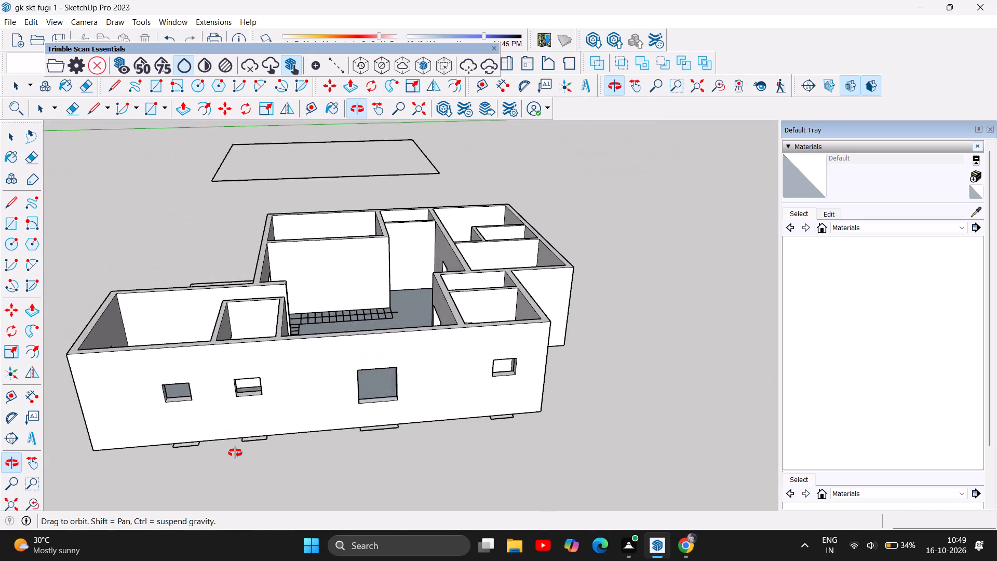
{"action": "left_click_drag", "start_coordinate": [235, 453], "coordinate": [606, 399]}
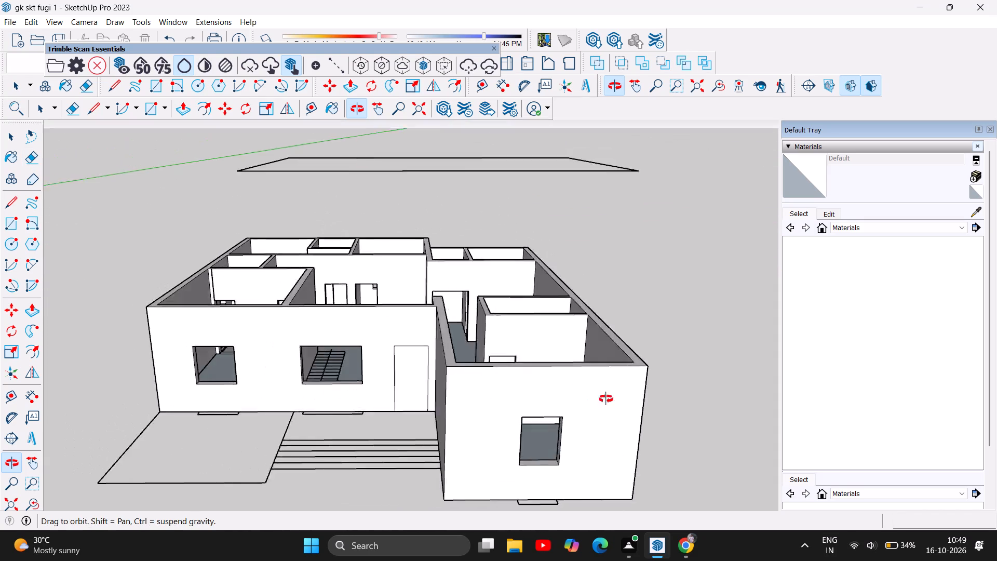
{"action": "left_click_drag", "start_coordinate": [606, 399], "coordinate": [607, 406]}
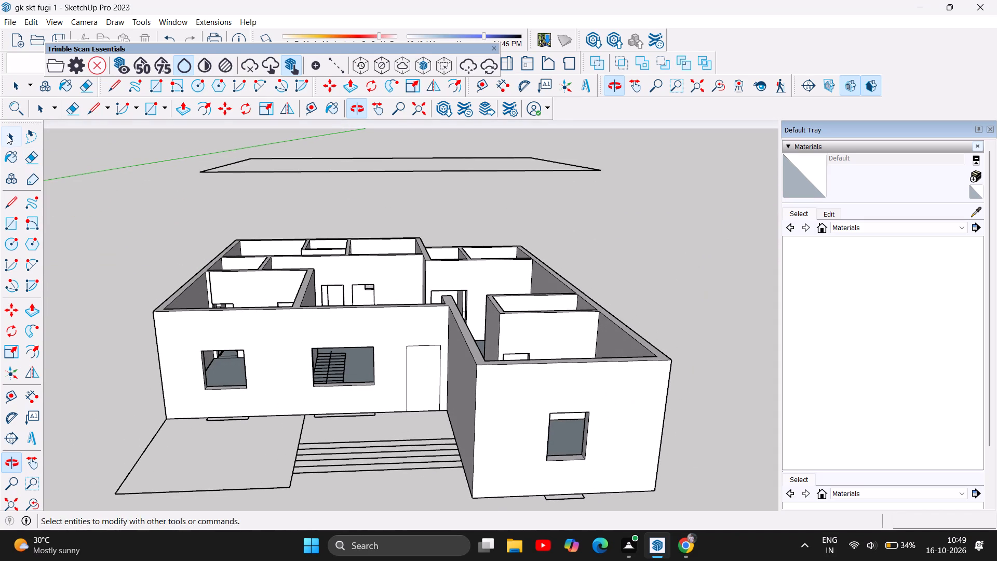
{"action": "left_click", "coordinate": [5, 133]}
{"action": "left_click", "coordinate": [423, 369]}
{"action": "key", "text": "Delete"}
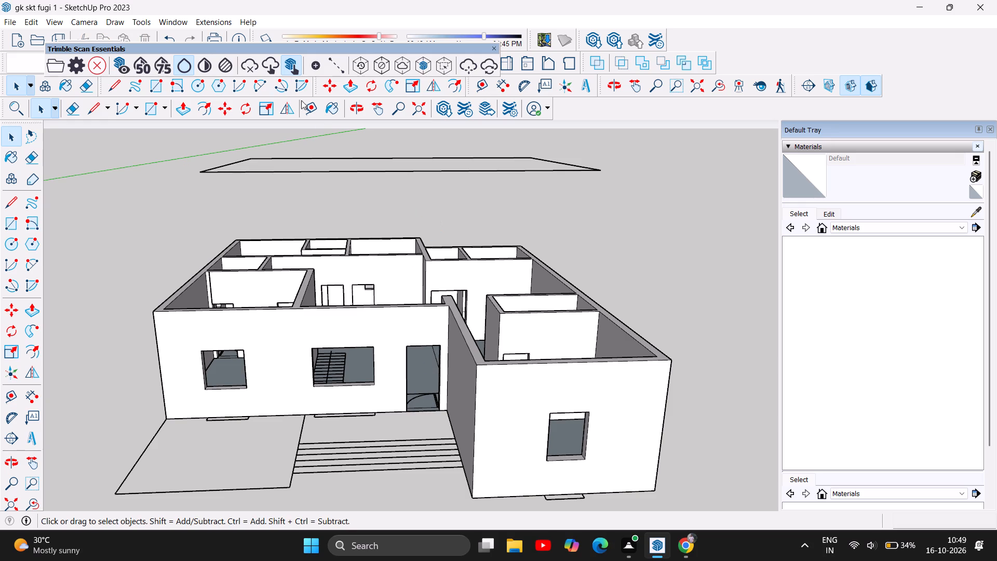
Examine the house from above, from the front and from beneath, checking the opened doorways and the floor-plan linework.
{"action": "left_click", "coordinate": [353, 108]}
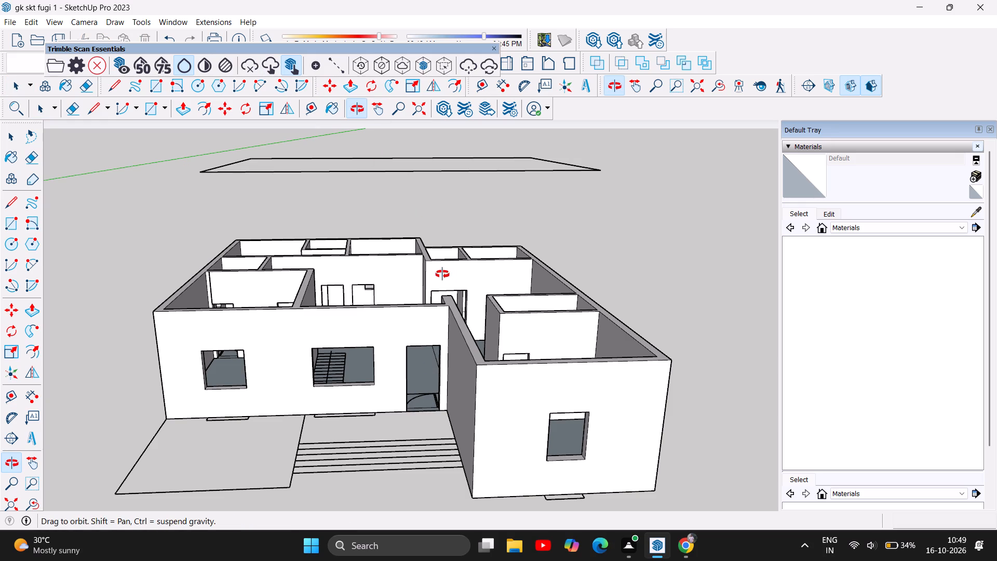
{"action": "left_click_drag", "start_coordinate": [442, 274], "coordinate": [431, 386]}
{"action": "left_click_drag", "start_coordinate": [411, 301], "coordinate": [393, 416]}
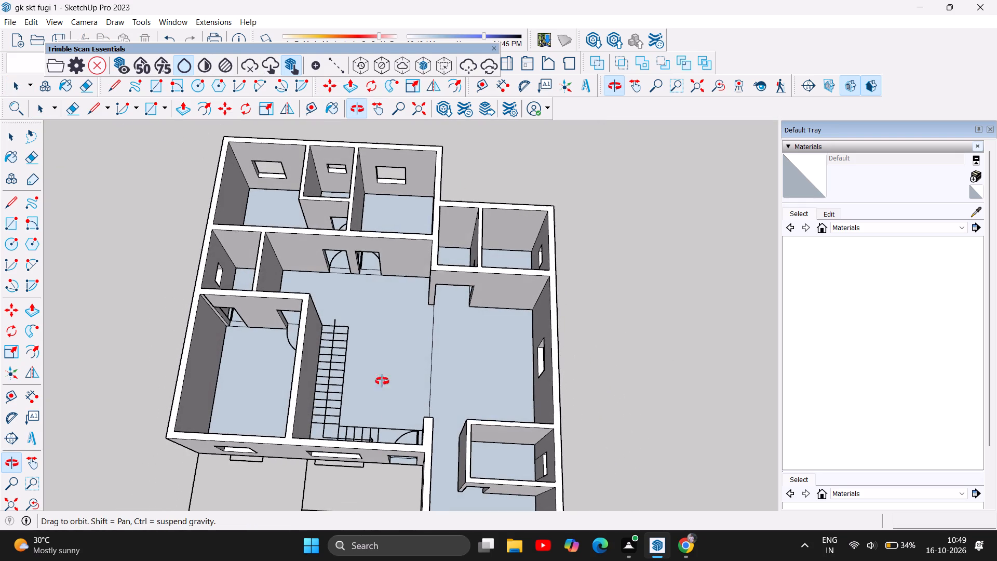
{"action": "left_click_drag", "start_coordinate": [276, 328], "coordinate": [453, 254]}
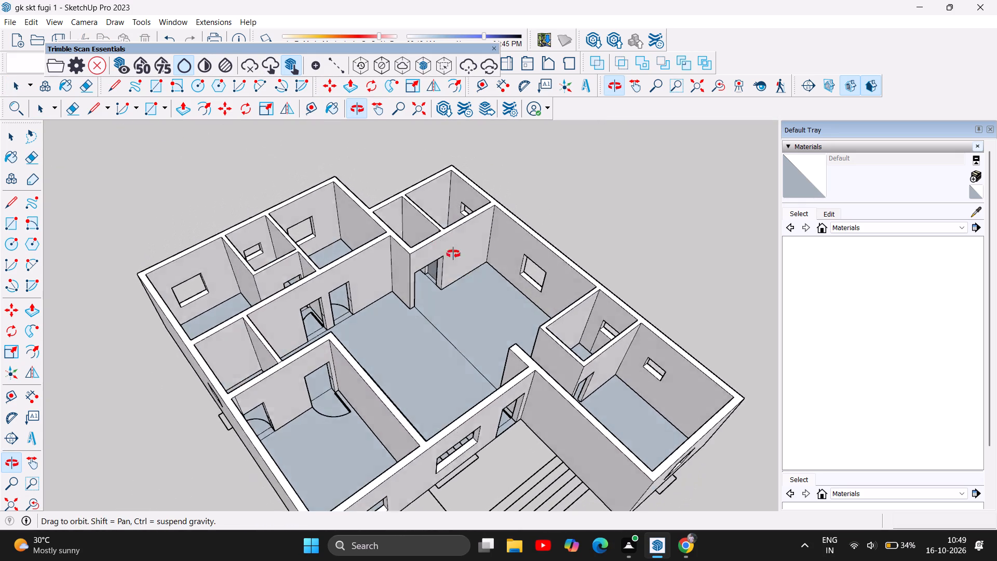
{"action": "left_click_drag", "start_coordinate": [453, 254], "coordinate": [419, 196]}
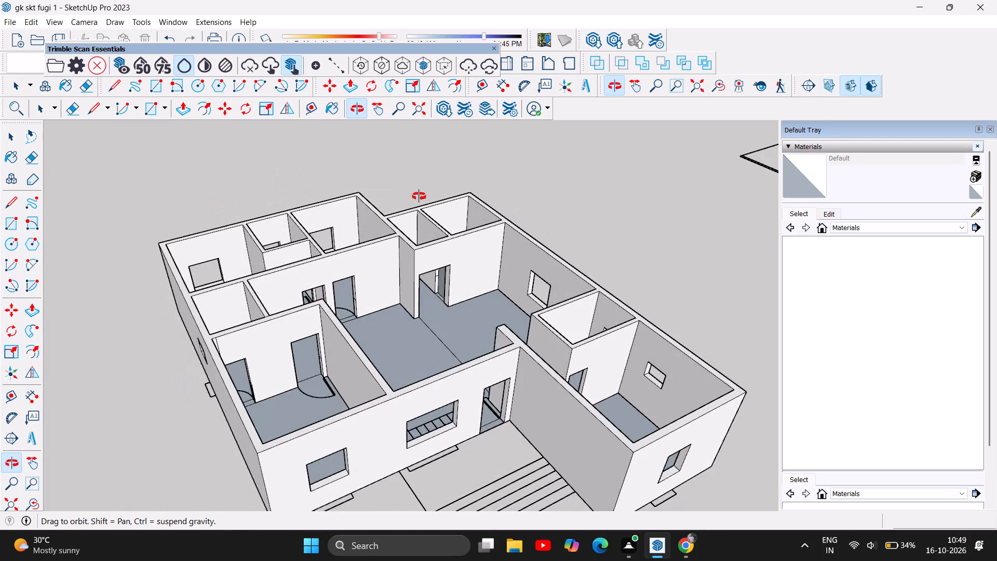
{"action": "left_click_drag", "start_coordinate": [419, 196], "coordinate": [273, 129]}
{"action": "left_click_drag", "start_coordinate": [343, 393], "coordinate": [400, 278]}
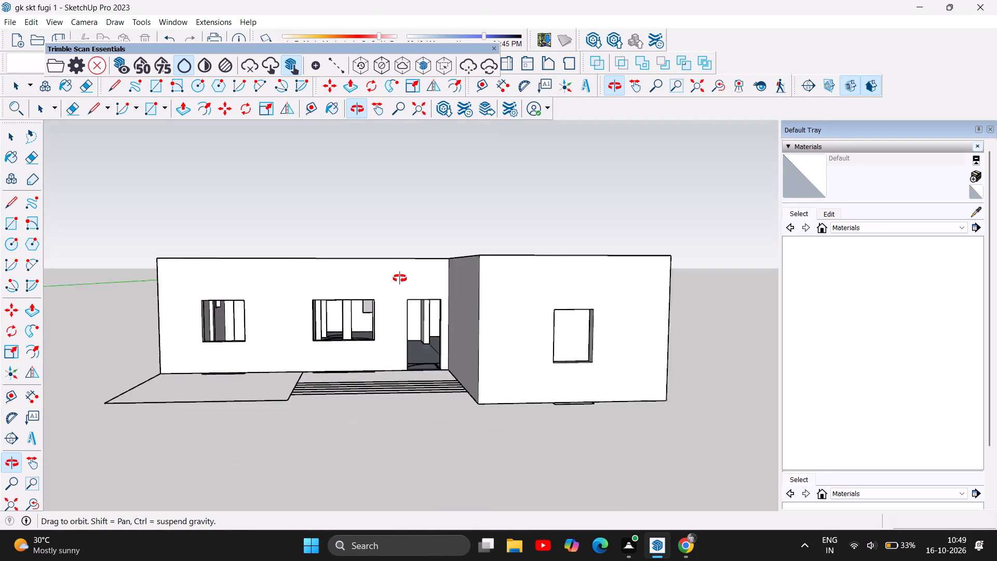
{"action": "left_click_drag", "start_coordinate": [400, 278], "coordinate": [454, 173]}
{"action": "left_click_drag", "start_coordinate": [416, 336], "coordinate": [482, 300]}
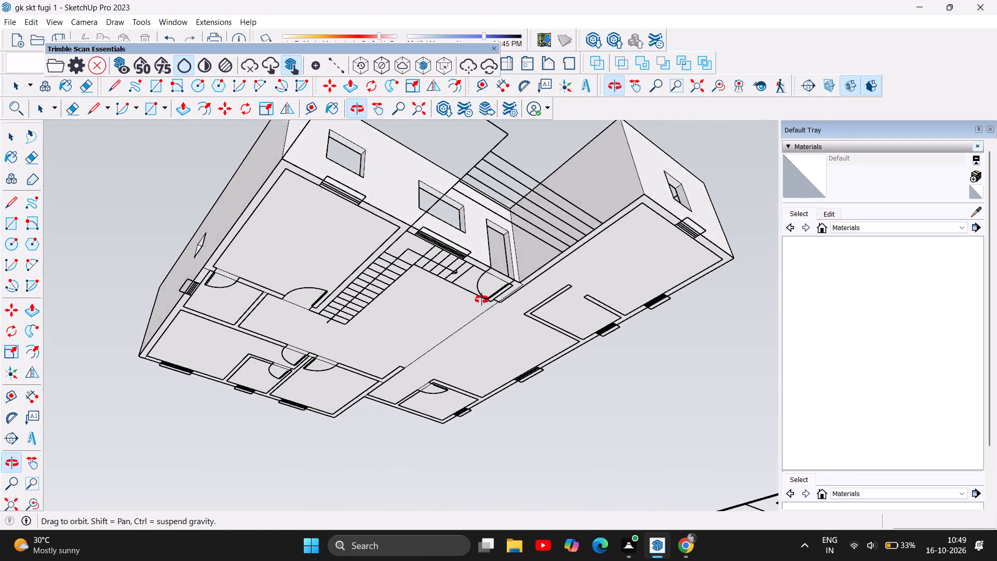
{"action": "left_click_drag", "start_coordinate": [482, 300], "coordinate": [362, 331]}
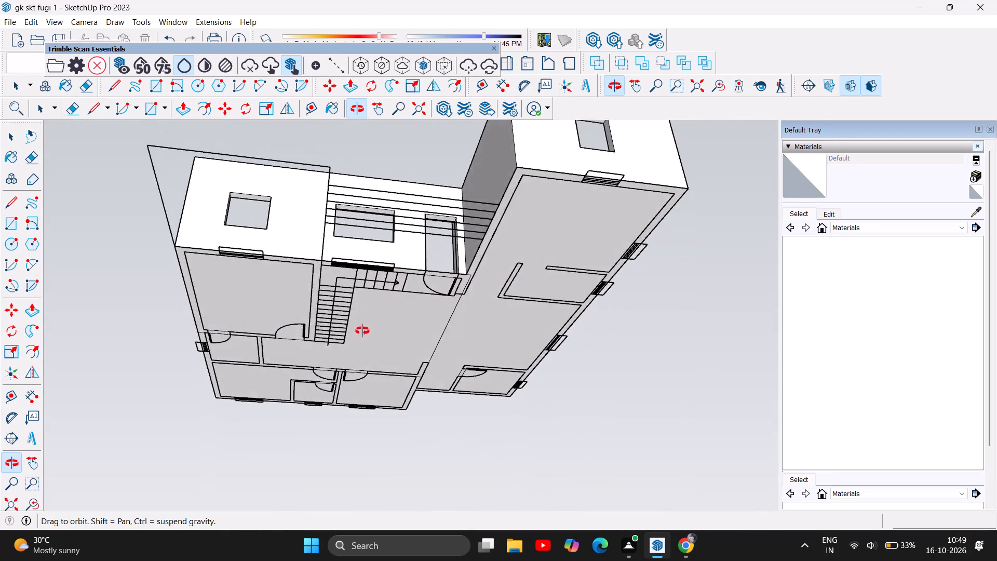
{"action": "left_click_drag", "start_coordinate": [362, 331], "coordinate": [340, 445]}
{"action": "left_click_drag", "start_coordinate": [402, 300], "coordinate": [389, 450]}
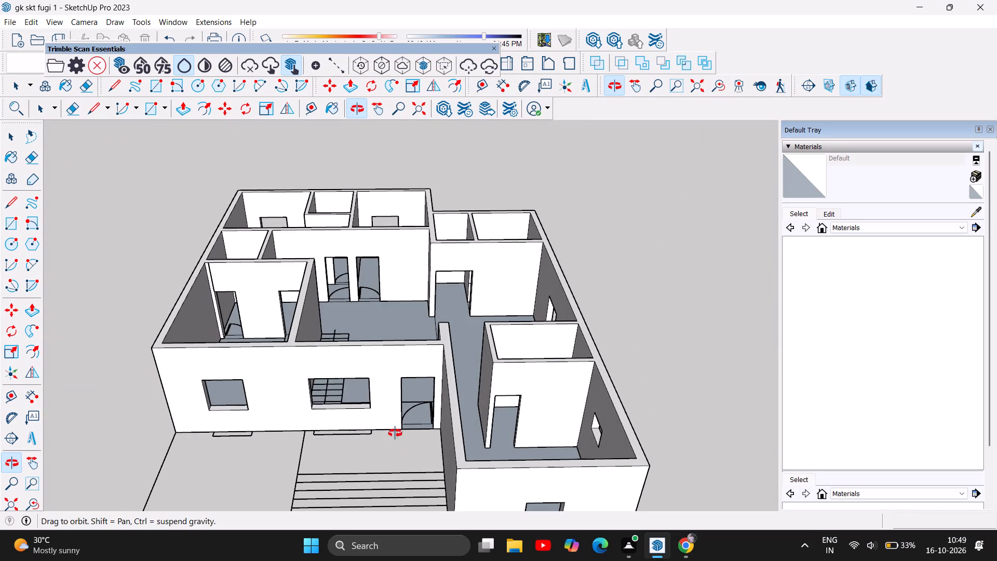
From beneath the house, delete the front corner room's outer-wall inner edge and the floor-plan linework group with its stairs, door swings and windows.
{"action": "left_click_drag", "start_coordinate": [380, 466], "coordinate": [457, 141]}
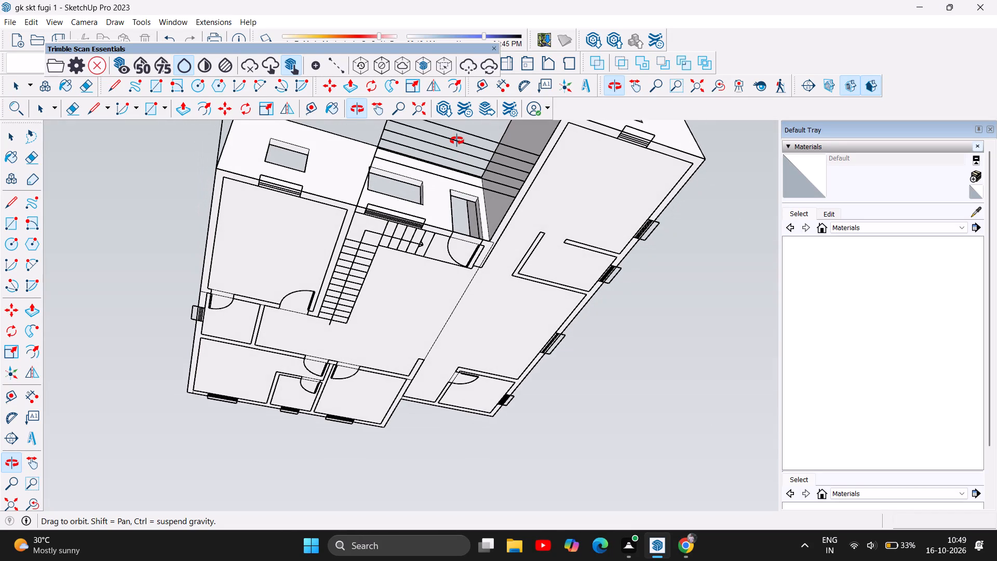
{"action": "left_click_drag", "start_coordinate": [457, 141], "coordinate": [447, 161]}
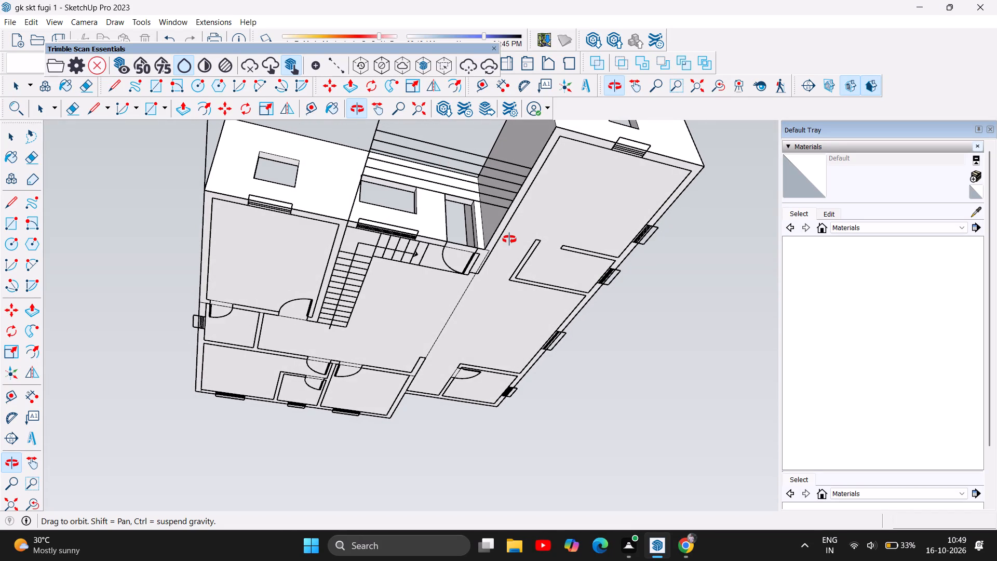
{"action": "left_click_drag", "start_coordinate": [431, 323], "coordinate": [399, 303]}
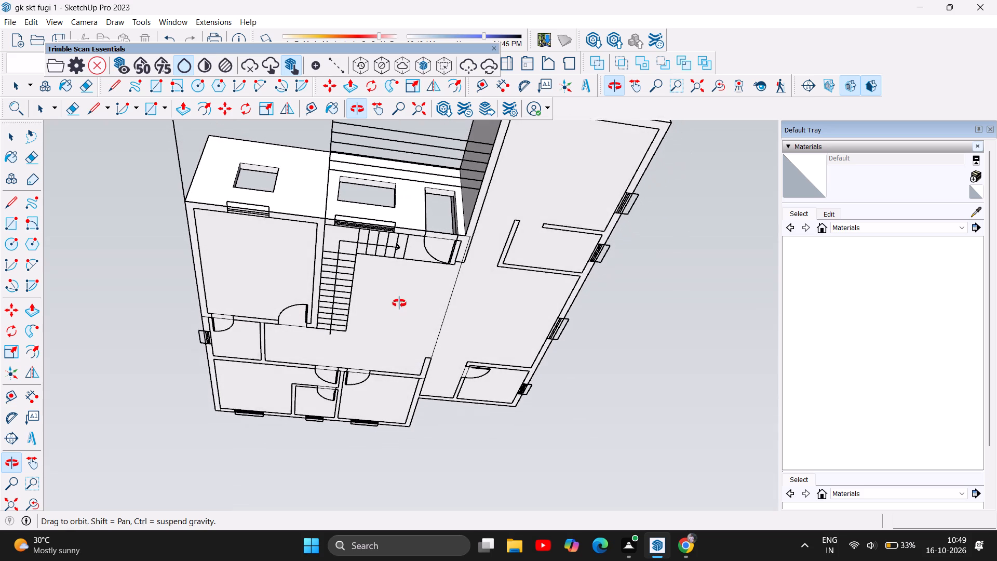
{"action": "left_click_drag", "start_coordinate": [399, 303], "coordinate": [404, 304]}
{"action": "left_click", "coordinate": [184, 109]}
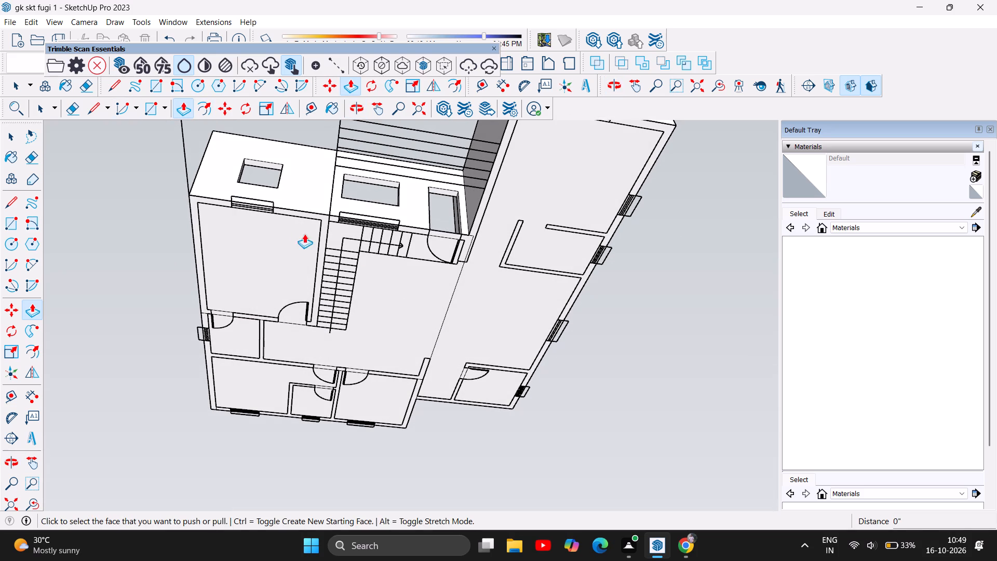
{"action": "left_click", "coordinate": [18, 87]}
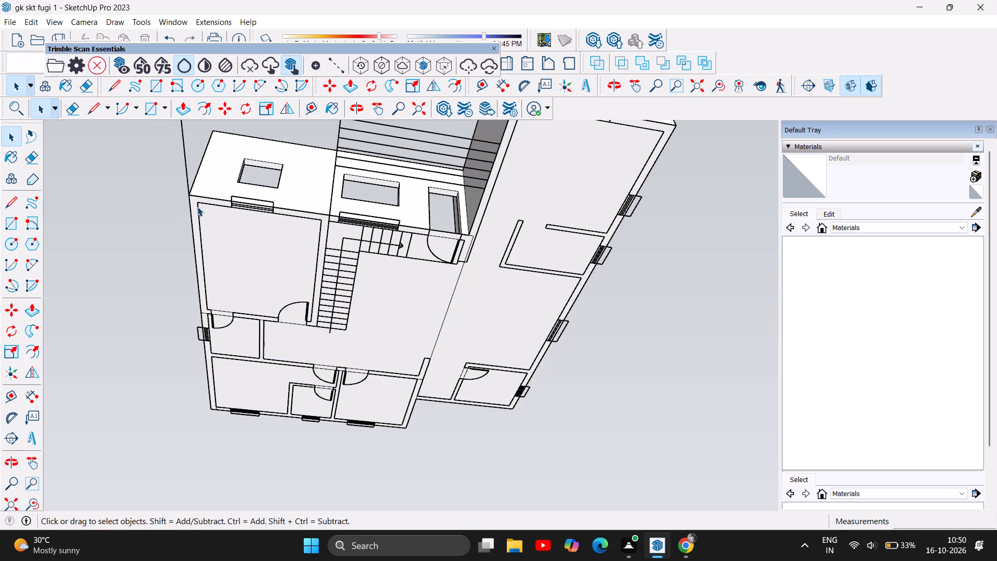
{"action": "left_click", "coordinate": [197, 207]}
{"action": "key", "text": "Delete"}
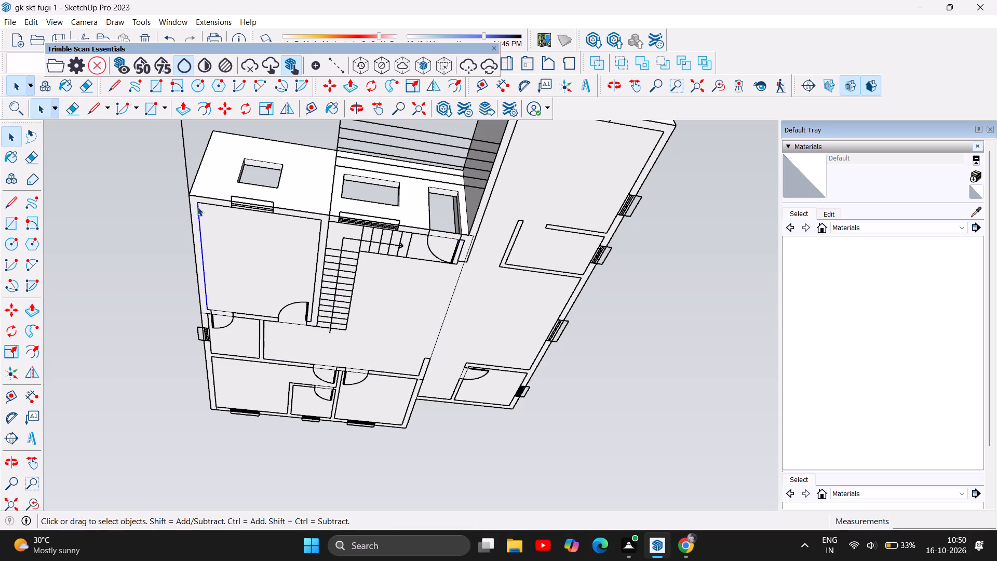
{"action": "left_click", "coordinate": [199, 219]}
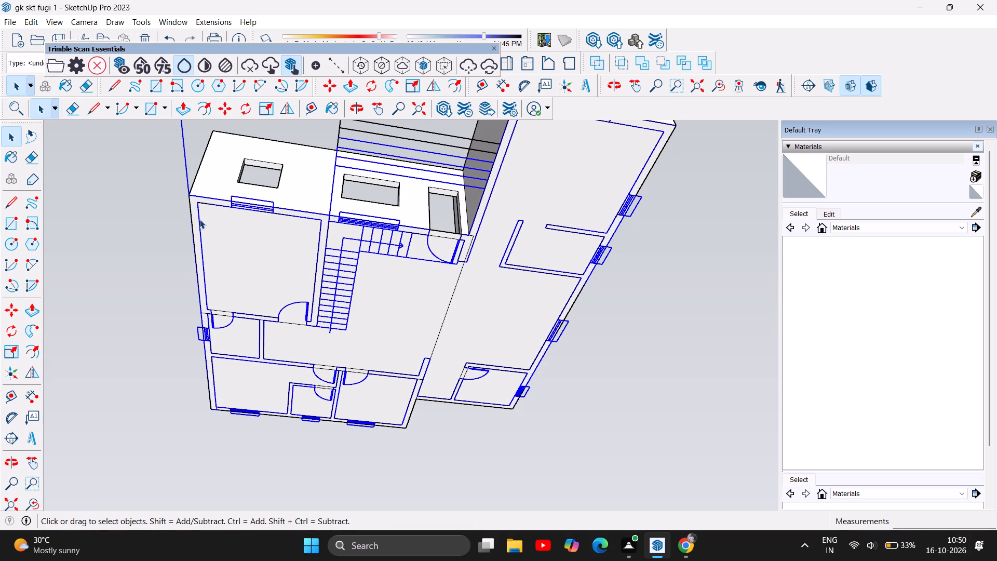
{"action": "key", "text": "Delete"}
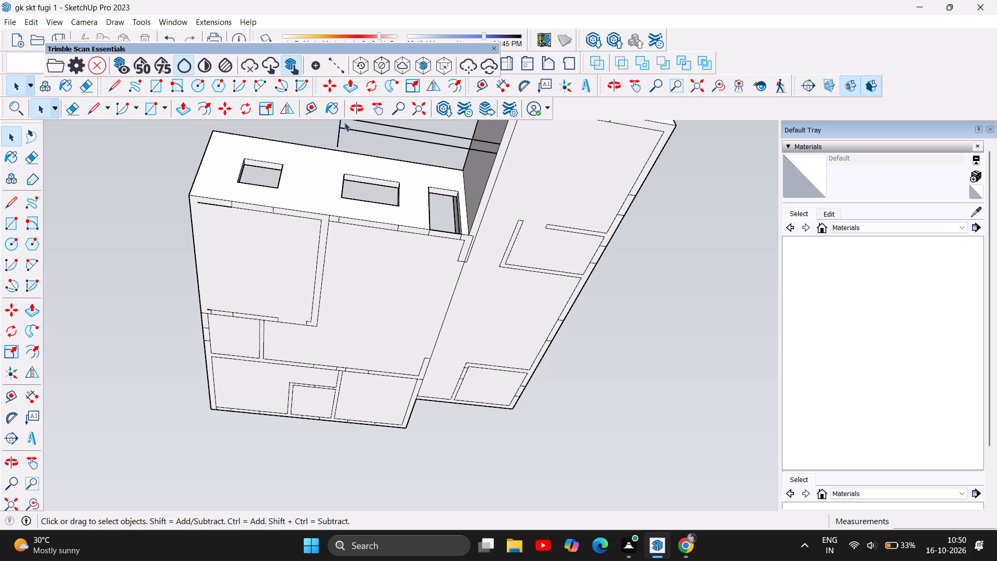
Examine the house from the front, side and above, checking the walls, doorways and floors without the plan linework.
{"action": "left_click", "coordinate": [356, 109]}
{"action": "left_click_drag", "start_coordinate": [339, 235], "coordinate": [311, 429]}
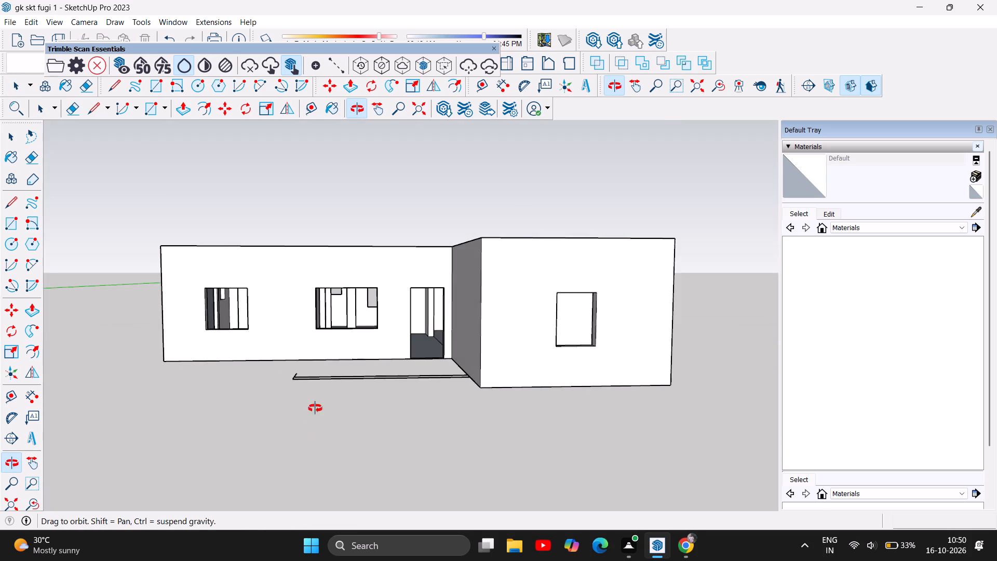
{"action": "left_click_drag", "start_coordinate": [367, 263], "coordinate": [249, 394]}
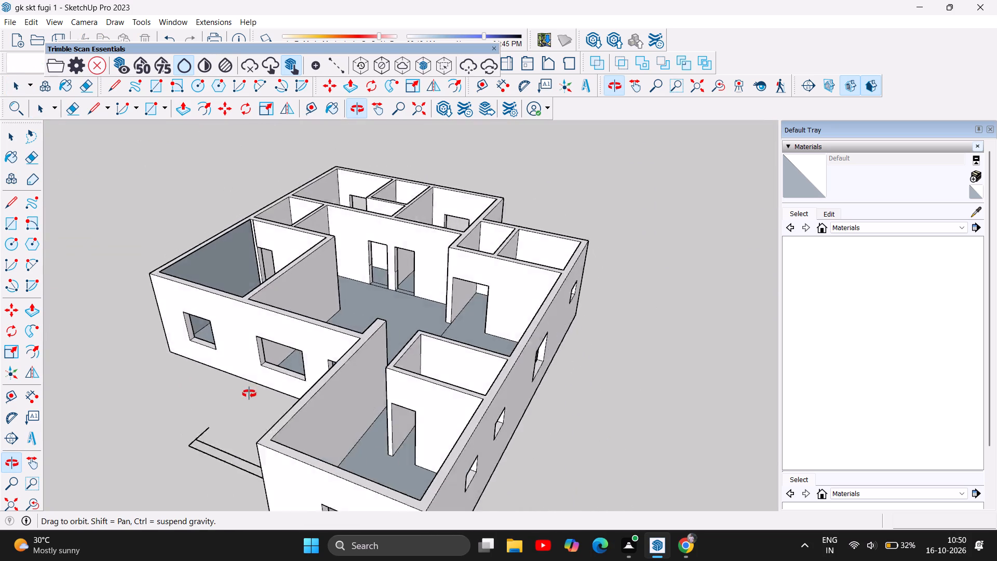
{"action": "left_click_drag", "start_coordinate": [249, 394], "coordinate": [77, 331]}
{"action": "left_click_drag", "start_coordinate": [279, 239], "coordinate": [278, 289]}
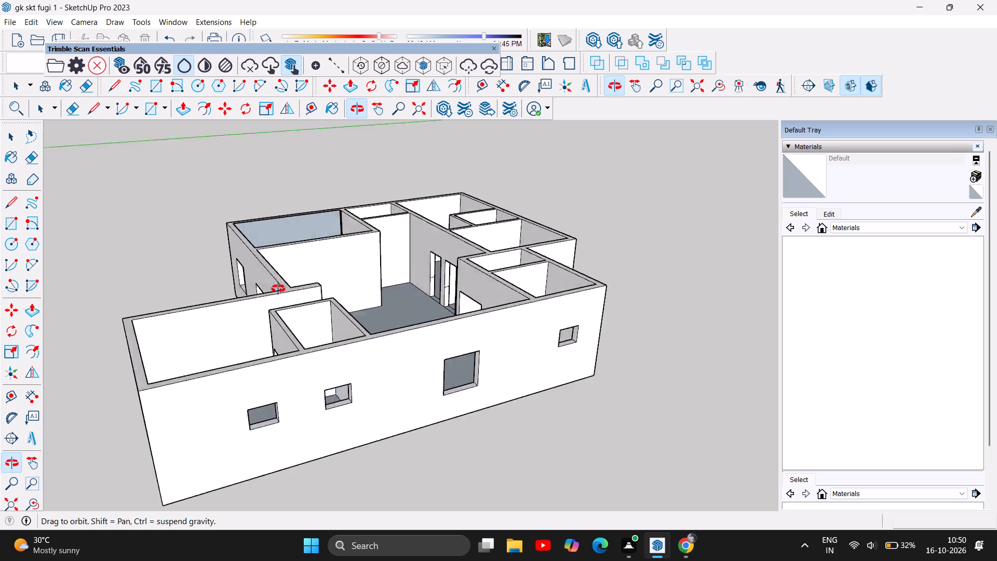
{"action": "left_click_drag", "start_coordinate": [278, 289], "coordinate": [149, 348]}
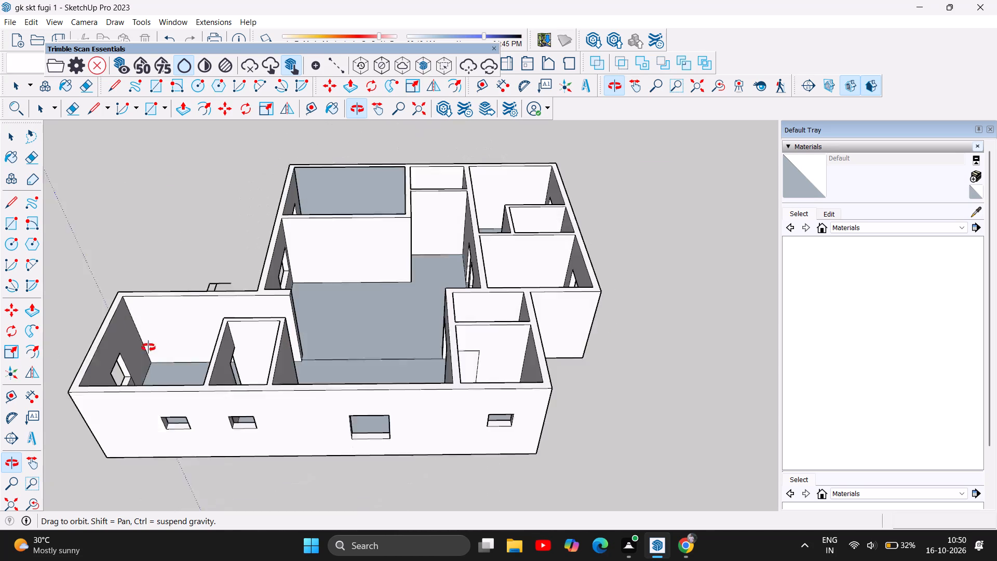
{"action": "left_click_drag", "start_coordinate": [149, 348], "coordinate": [457, 410]}
{"action": "left_click_drag", "start_coordinate": [306, 281], "coordinate": [457, 206]}
{"action": "left_click_drag", "start_coordinate": [508, 290], "coordinate": [498, 291]}
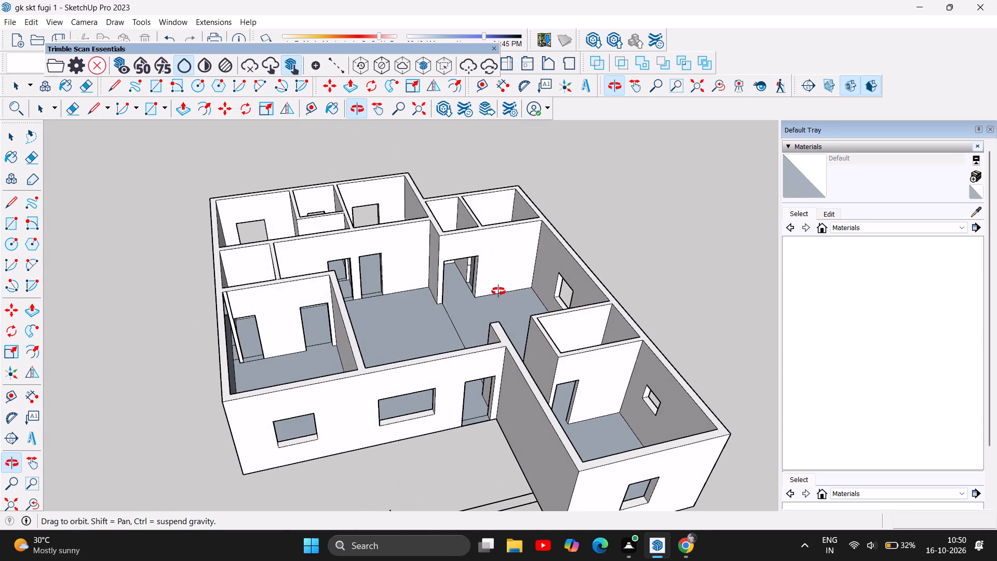
Undo the deletion of the floor-plan linework group with its stairs, door swings and windows.
{"action": "left_click_drag", "start_coordinate": [498, 291], "coordinate": [388, 280]}
{"action": "key", "text": "ctrl+z"}
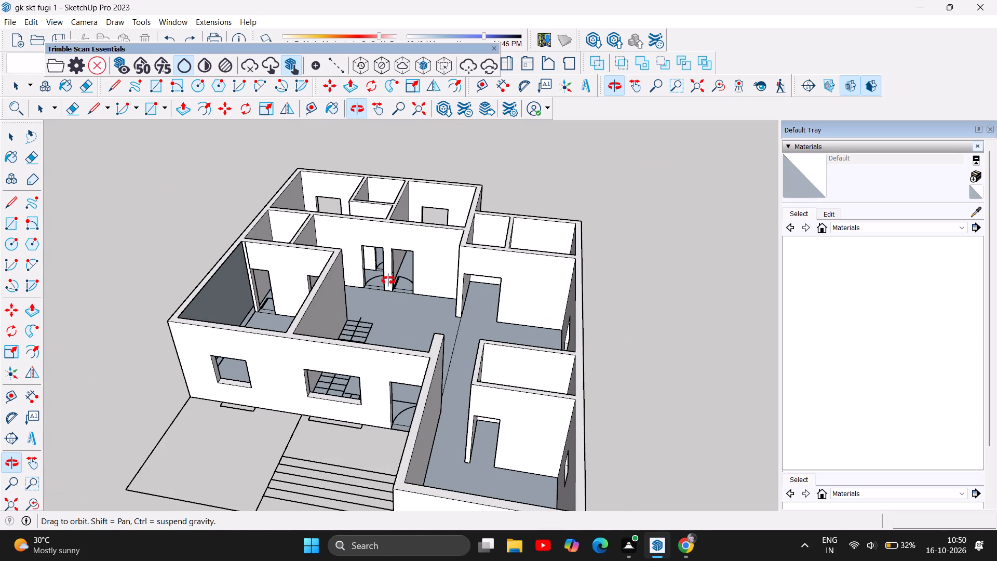
Examine the house from several sides and above, checking the front corner room's walls and the linework on its floor.
{"action": "left_click_drag", "start_coordinate": [365, 299], "coordinate": [164, 302]}
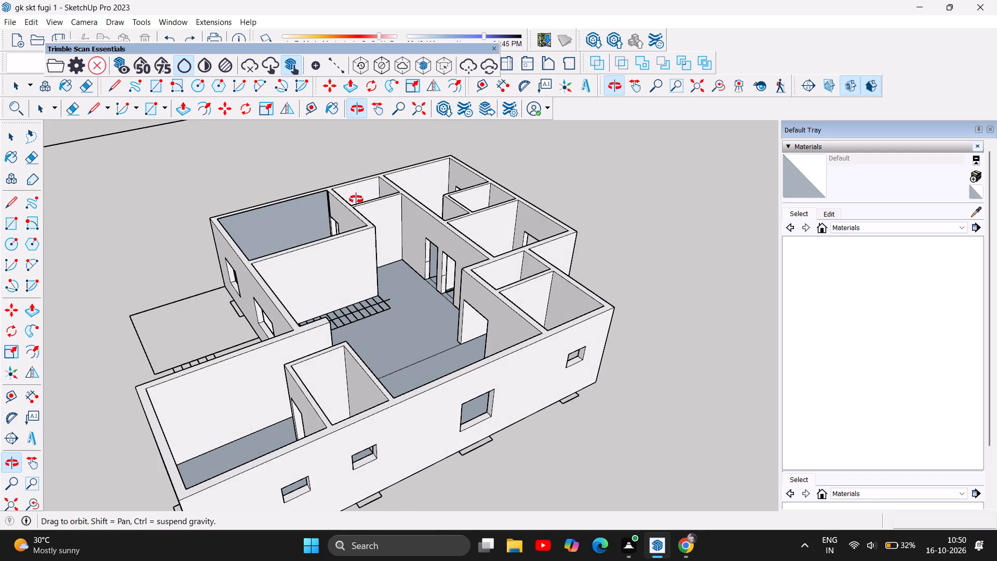
{"action": "scroll", "coordinate": [328, 164], "scroll_direction": "up", "scroll_amount": 4}
{"action": "scroll", "coordinate": [321, 212], "scroll_direction": "up", "scroll_amount": 4}
{"action": "left_click_drag", "start_coordinate": [308, 363], "coordinate": [432, 393]}
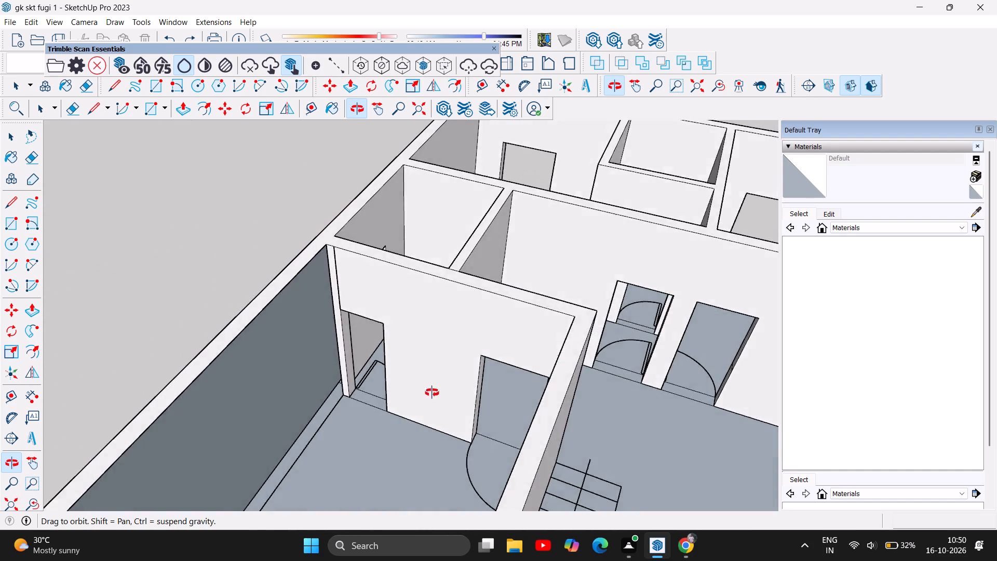
{"action": "left_click_drag", "start_coordinate": [432, 393], "coordinate": [288, 436]}
{"action": "left_click_drag", "start_coordinate": [203, 385], "coordinate": [393, 366]}
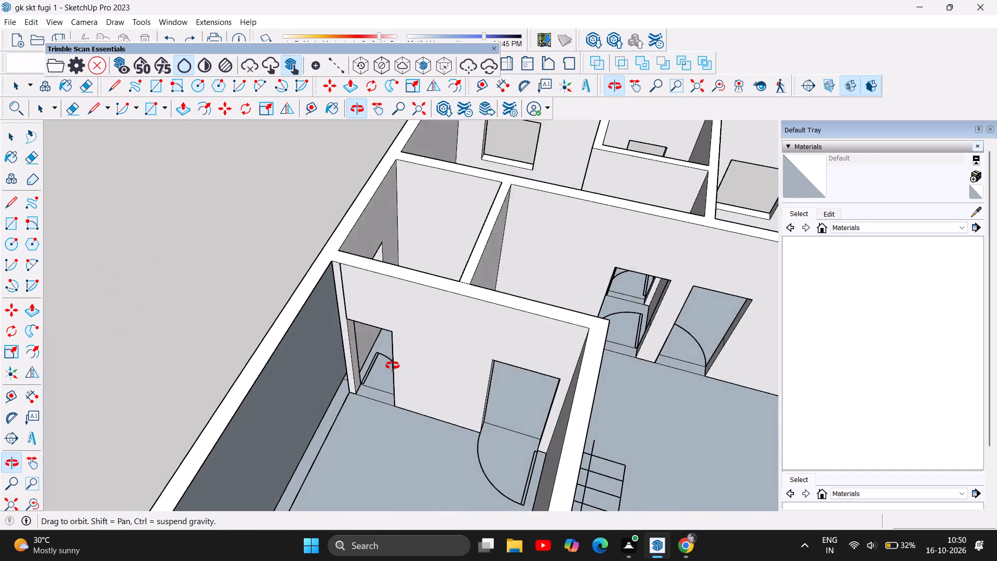
{"action": "left_click_drag", "start_coordinate": [393, 366], "coordinate": [484, 353]}
{"action": "left_click_drag", "start_coordinate": [385, 385], "coordinate": [365, 377]}
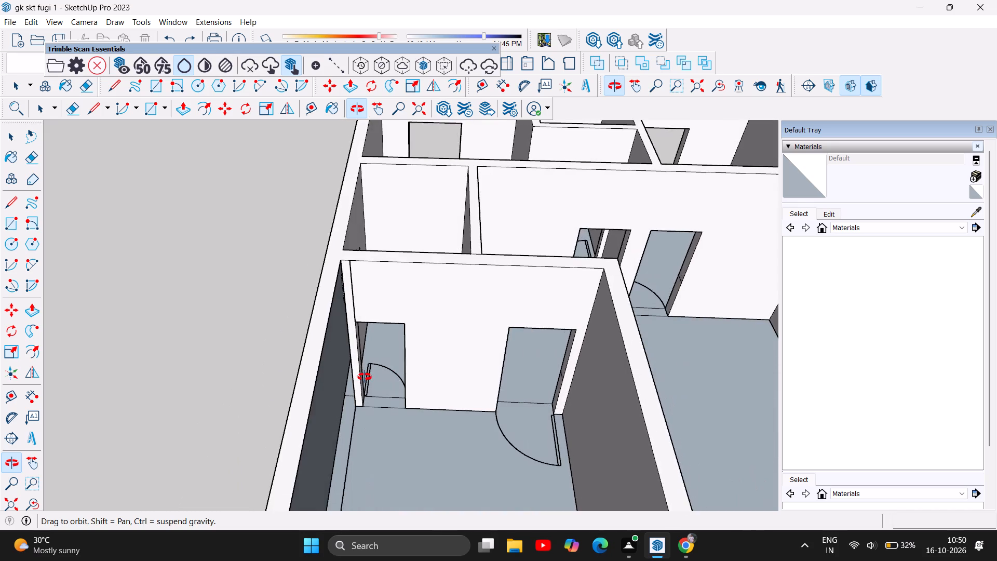
{"action": "left_click_drag", "start_coordinate": [365, 377], "coordinate": [226, 390]}
{"action": "left_click_drag", "start_coordinate": [361, 355], "coordinate": [165, 422]}
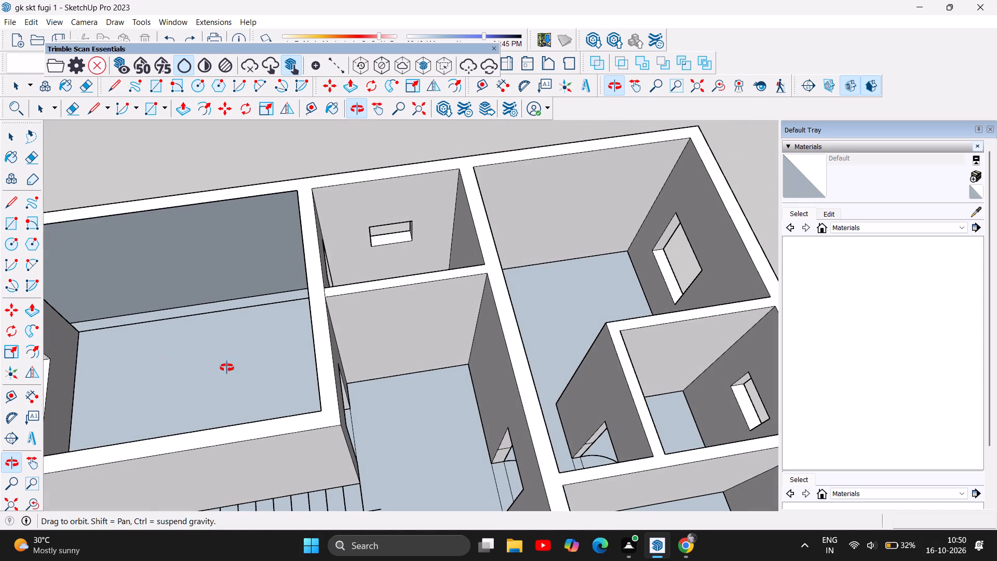
{"action": "scroll", "coordinate": [258, 368], "scroll_direction": "down", "scroll_amount": 5}
{"action": "left_click_drag", "start_coordinate": [141, 344], "coordinate": [180, 434]}
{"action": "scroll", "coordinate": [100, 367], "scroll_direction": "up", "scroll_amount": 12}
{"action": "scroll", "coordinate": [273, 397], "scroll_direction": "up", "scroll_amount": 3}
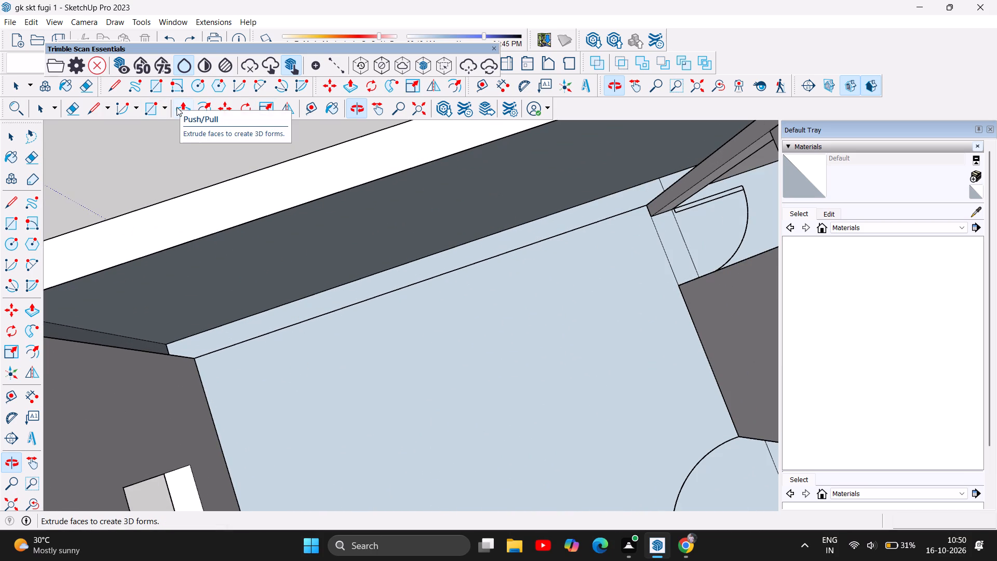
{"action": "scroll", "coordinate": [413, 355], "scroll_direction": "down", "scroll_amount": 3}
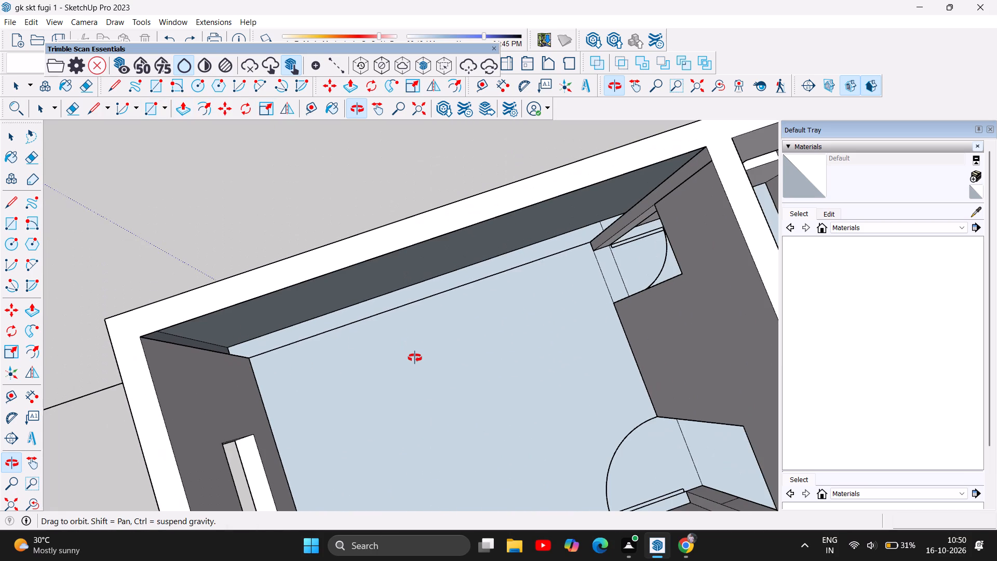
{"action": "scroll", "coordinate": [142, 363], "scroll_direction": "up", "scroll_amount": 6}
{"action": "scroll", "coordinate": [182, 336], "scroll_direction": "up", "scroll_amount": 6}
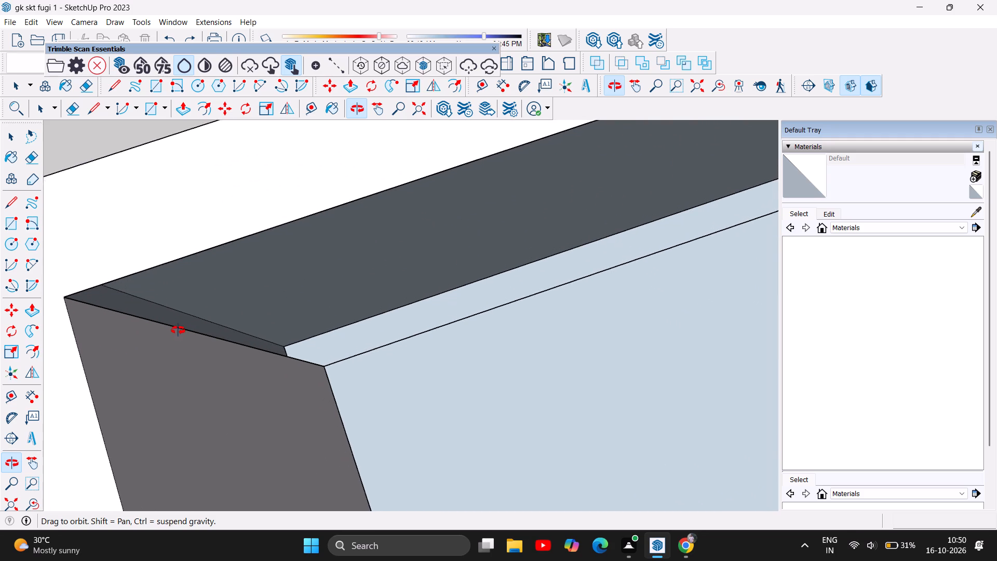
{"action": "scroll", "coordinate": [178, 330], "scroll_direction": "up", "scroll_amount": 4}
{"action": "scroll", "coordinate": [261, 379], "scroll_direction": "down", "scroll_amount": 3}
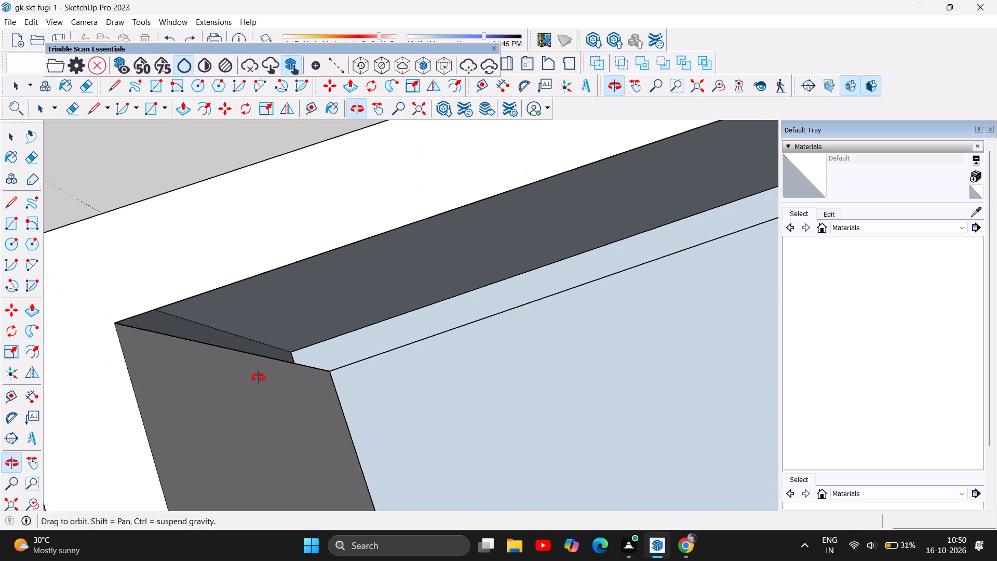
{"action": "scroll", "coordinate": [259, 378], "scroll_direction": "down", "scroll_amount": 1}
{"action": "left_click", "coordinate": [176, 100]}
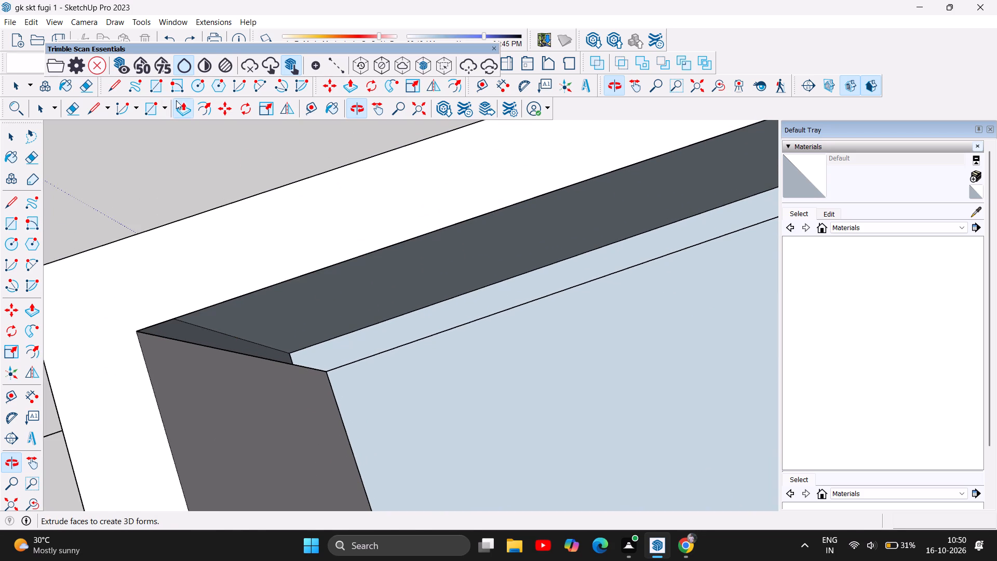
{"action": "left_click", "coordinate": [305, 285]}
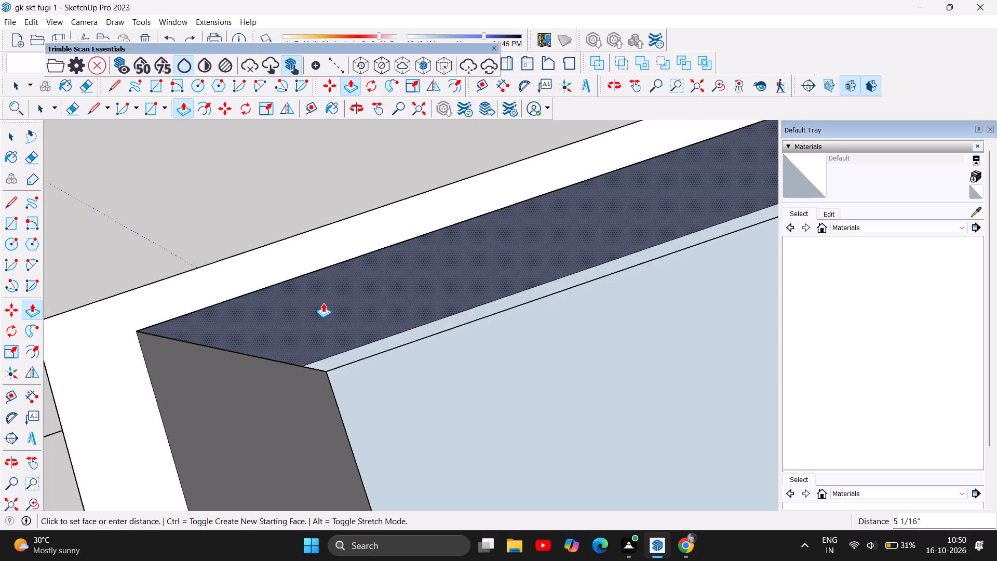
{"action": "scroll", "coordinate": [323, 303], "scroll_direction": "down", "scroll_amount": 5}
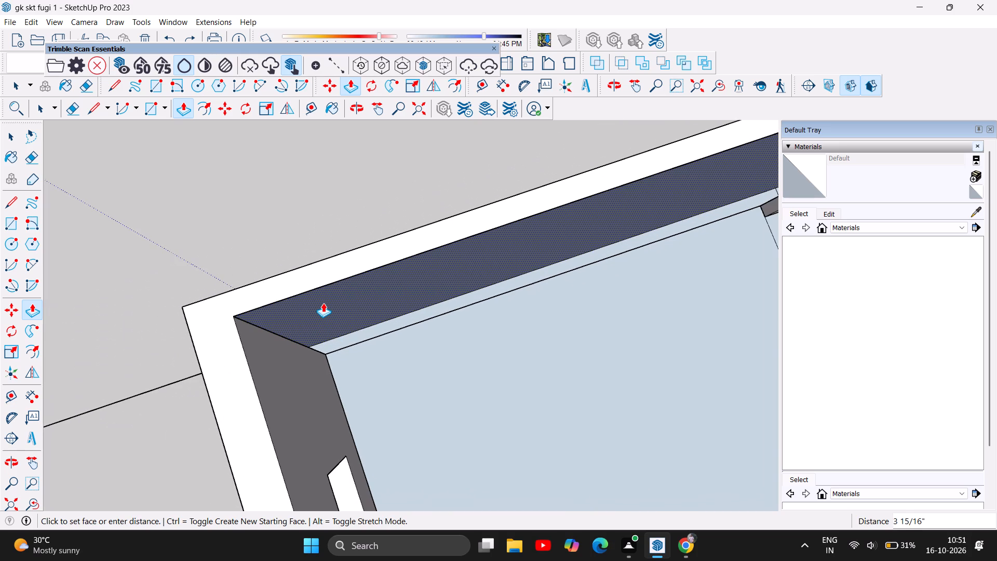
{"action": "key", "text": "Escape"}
Examine the front corner room's outer wall at both ends, checking where it meets the window wall and the doorway partition.
{"action": "scroll", "coordinate": [262, 369], "scroll_direction": "down", "scroll_amount": 5}
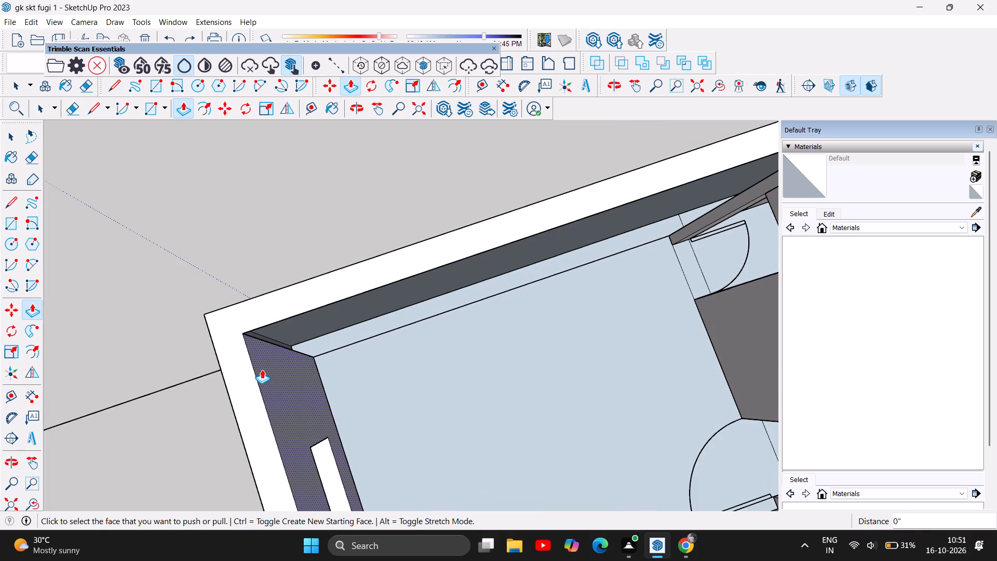
{"action": "scroll", "coordinate": [281, 362], "scroll_direction": "up", "scroll_amount": 17}
{"action": "scroll", "coordinate": [281, 395], "scroll_direction": "down", "scroll_amount": 10}
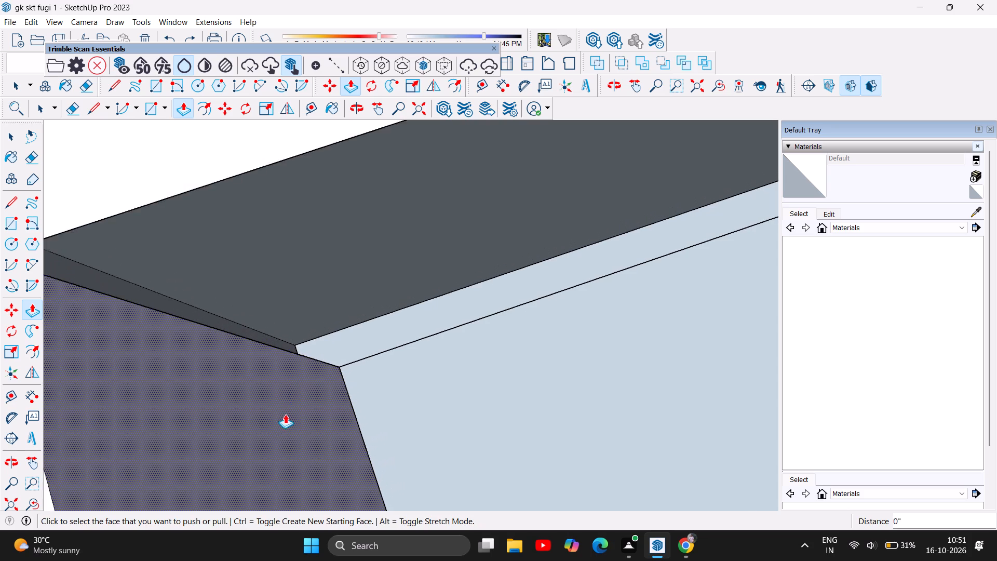
{"action": "scroll", "coordinate": [285, 414], "scroll_direction": "down", "scroll_amount": 7}
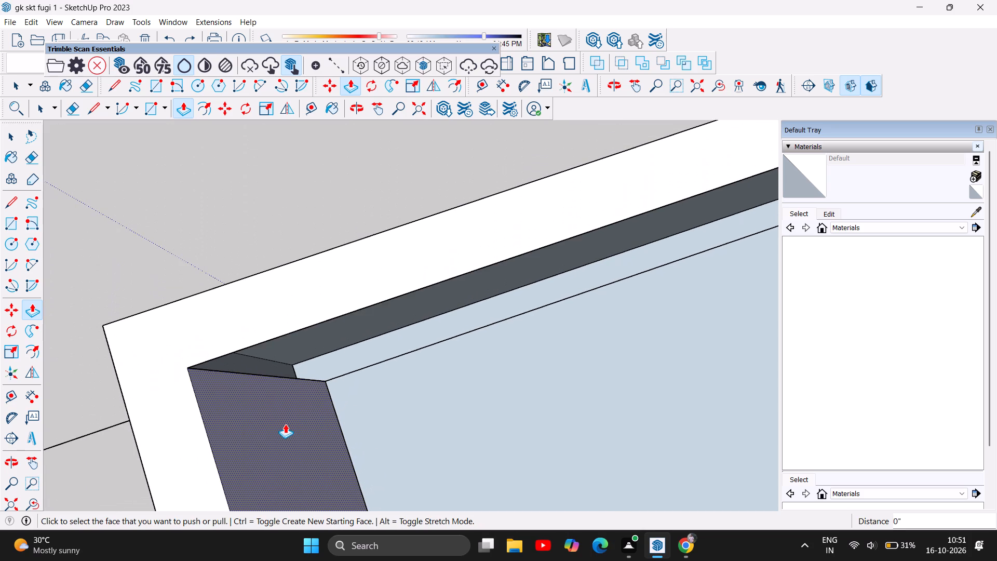
{"action": "scroll", "coordinate": [285, 424], "scroll_direction": "down", "scroll_amount": 5}
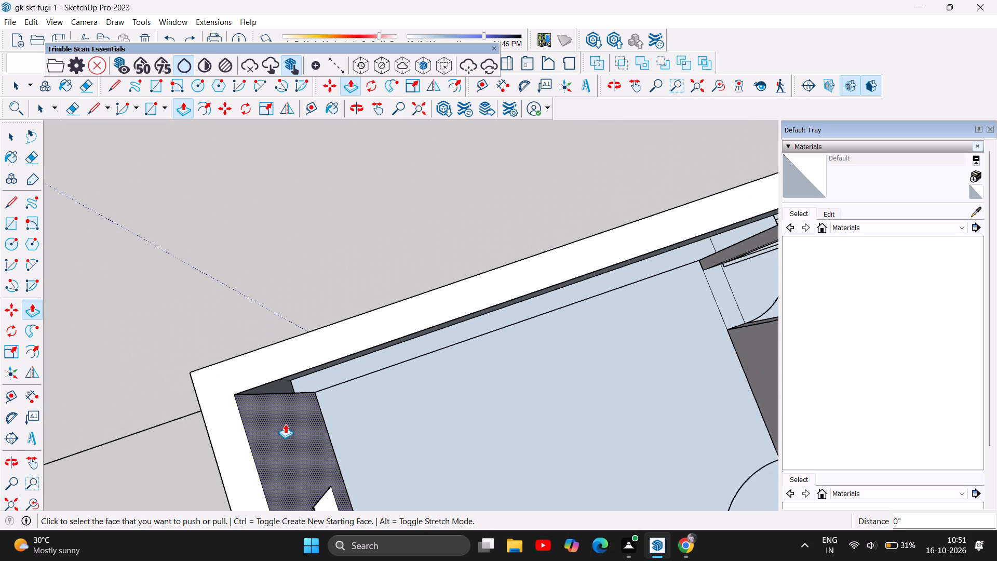
{"action": "scroll", "coordinate": [285, 424], "scroll_direction": "down", "scroll_amount": 5}
{"action": "scroll", "coordinate": [665, 249], "scroll_direction": "up", "scroll_amount": 3}
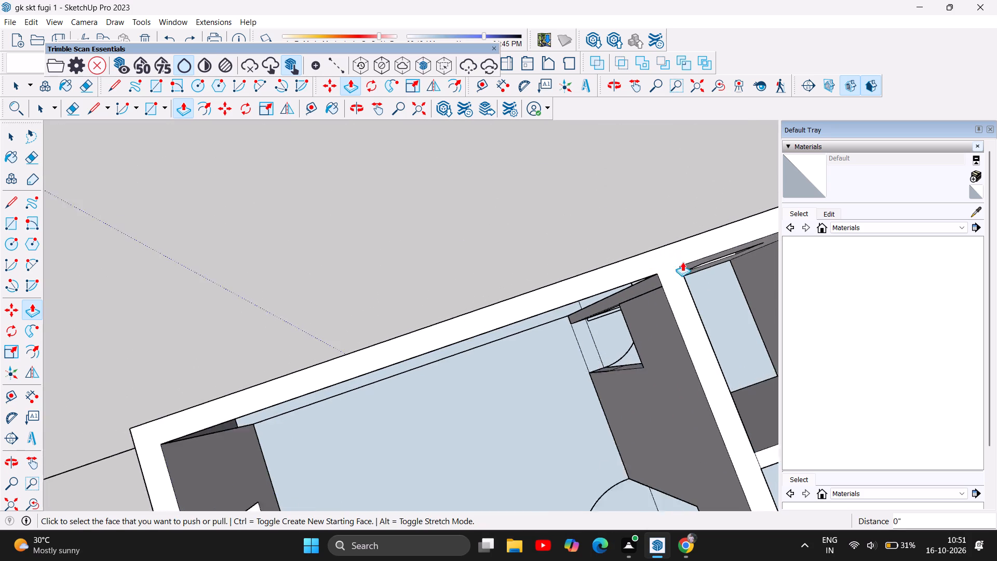
{"action": "scroll", "coordinate": [683, 272], "scroll_direction": "up", "scroll_amount": 4}
{"action": "scroll", "coordinate": [563, 354], "scroll_direction": "up", "scroll_amount": 10}
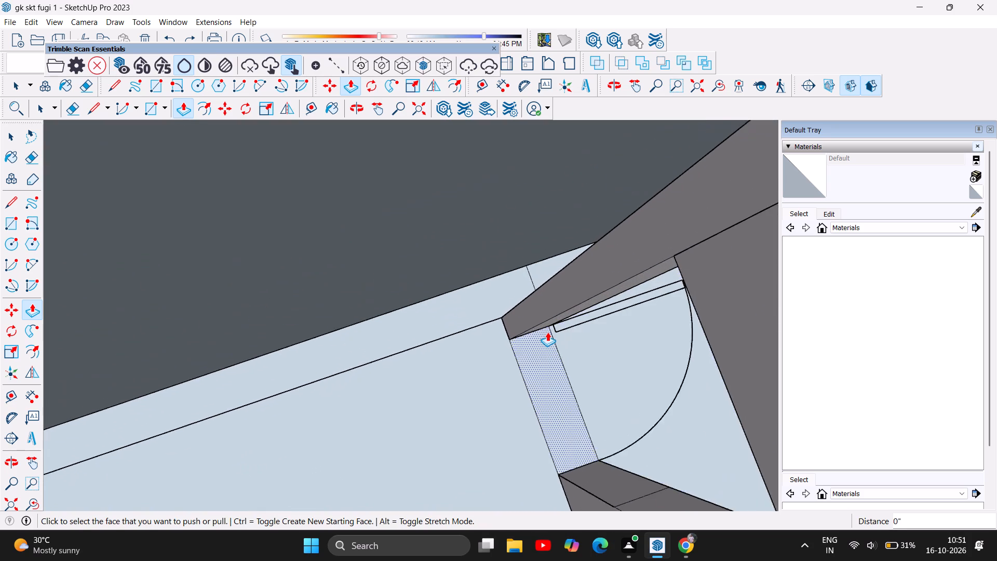
{"action": "scroll", "coordinate": [547, 332], "scroll_direction": "up", "scroll_amount": 2}
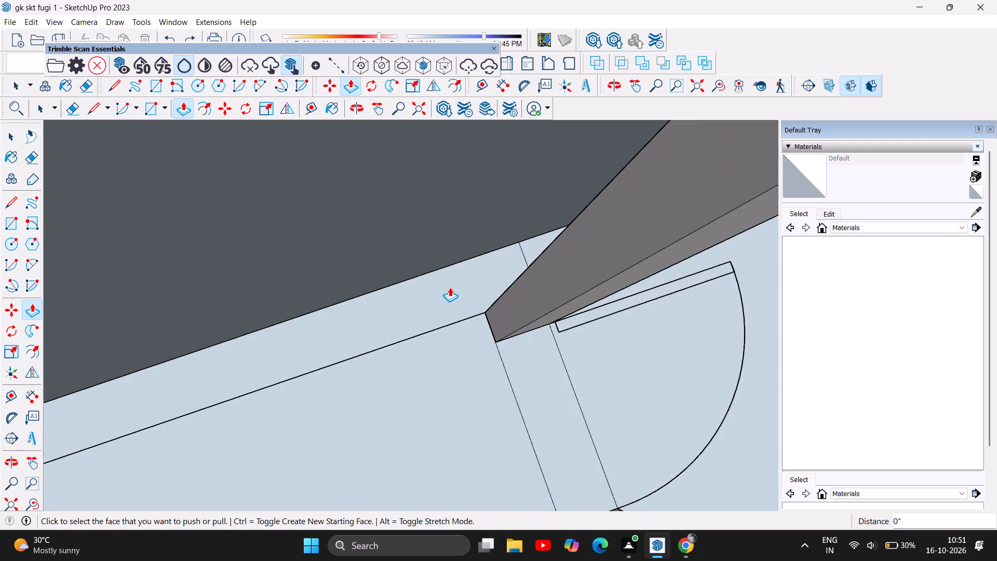
{"action": "scroll", "coordinate": [500, 256], "scroll_direction": "down", "scroll_amount": 5}
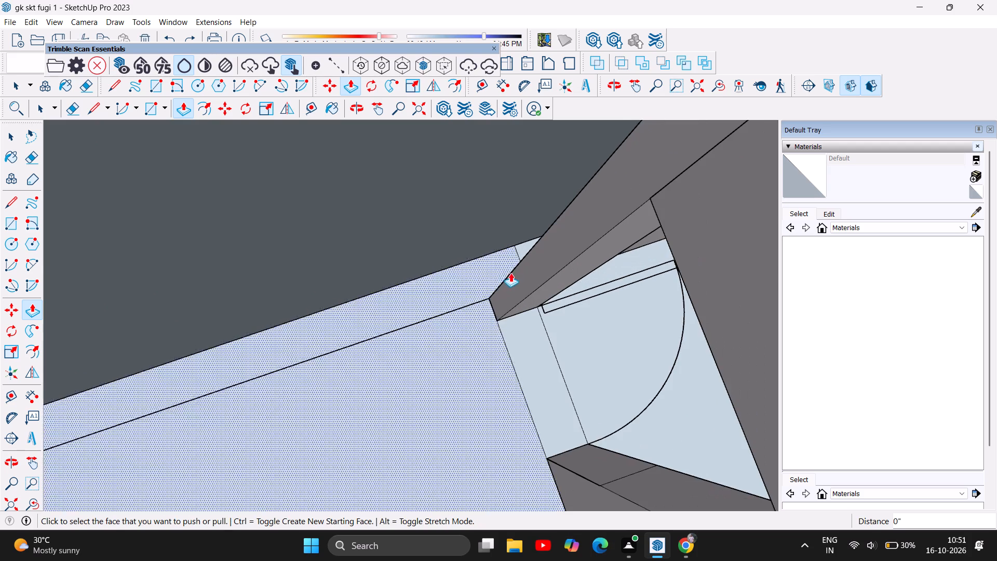
{"action": "scroll", "coordinate": [508, 284], "scroll_direction": "down", "scroll_amount": 13}
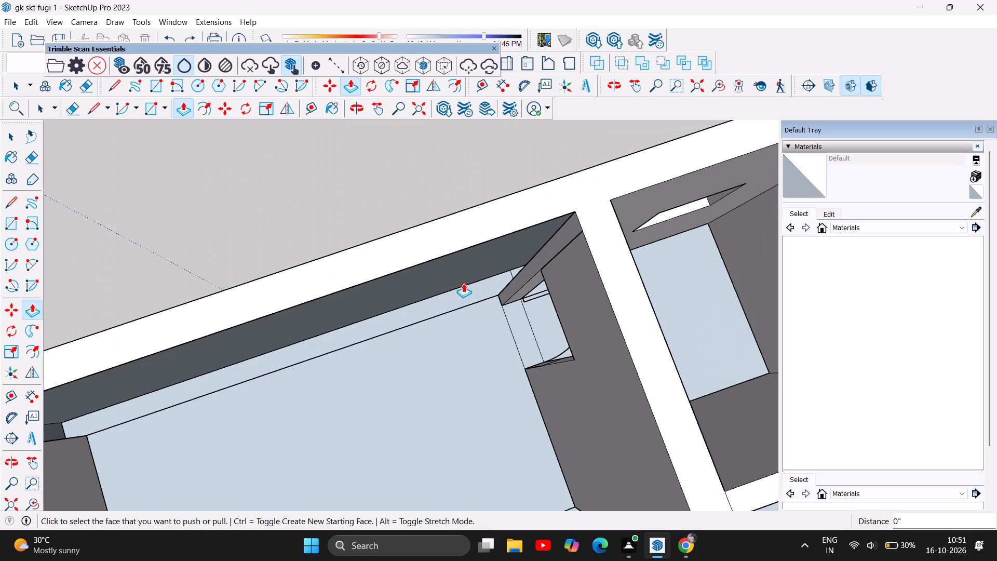
{"action": "key", "text": "Escape"}
Select the floor-plan linework group and check its lines along the front corner room's outer wall and doorway.
{"action": "left_click", "coordinate": [9, 137]}
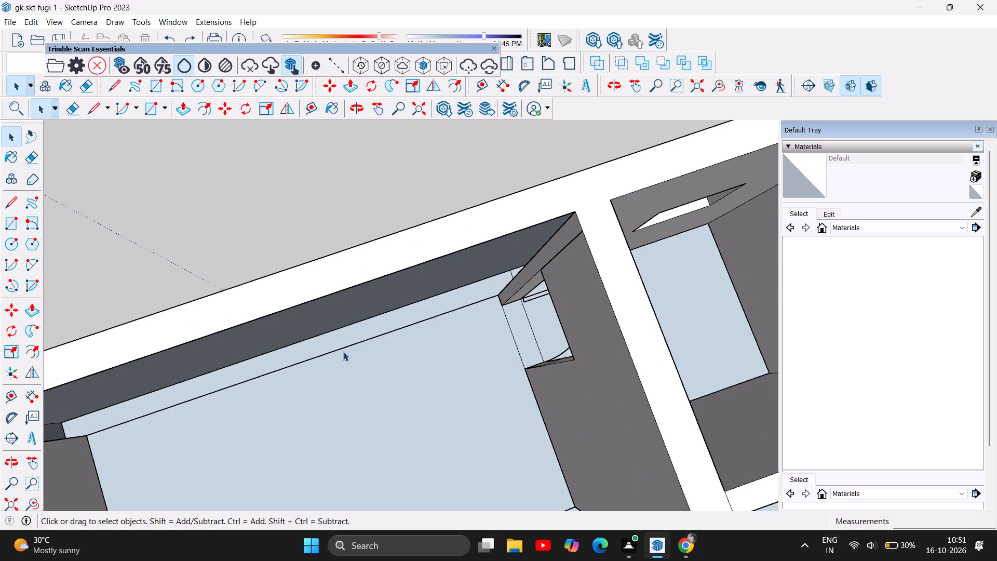
{"action": "left_click", "coordinate": [341, 349]}
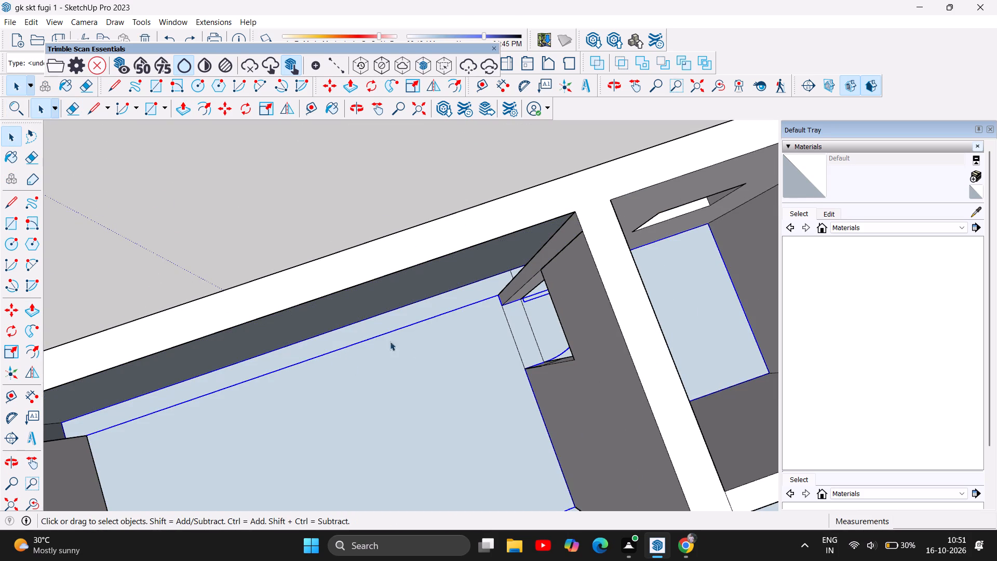
{"action": "scroll", "coordinate": [395, 342], "scroll_direction": "down", "scroll_amount": 5}
{"action": "scroll", "coordinate": [441, 352], "scroll_direction": "down", "scroll_amount": 4}
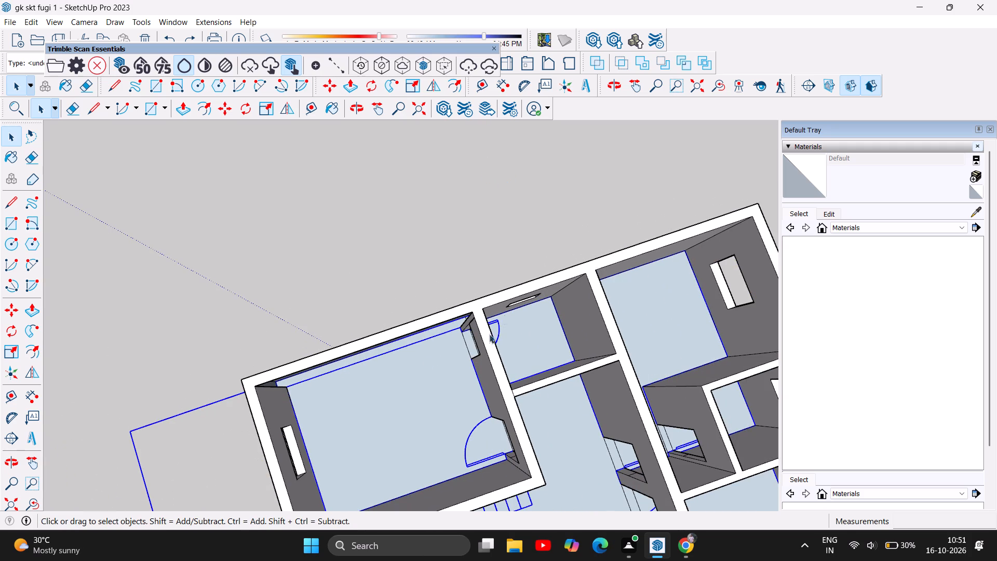
{"action": "scroll", "coordinate": [423, 351], "scroll_direction": "up", "scroll_amount": 9}
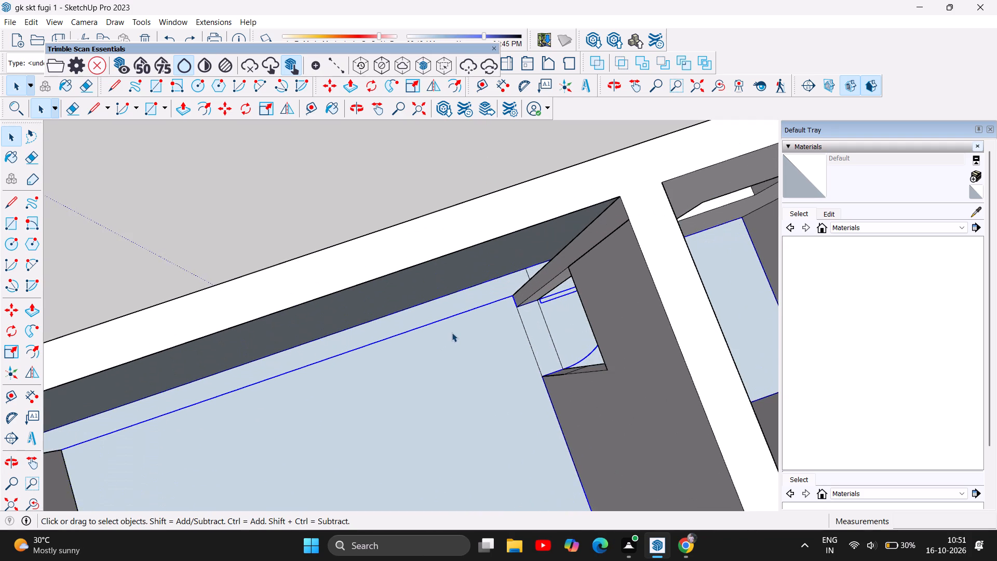
{"action": "scroll", "coordinate": [452, 332], "scroll_direction": "up", "scroll_amount": 1}
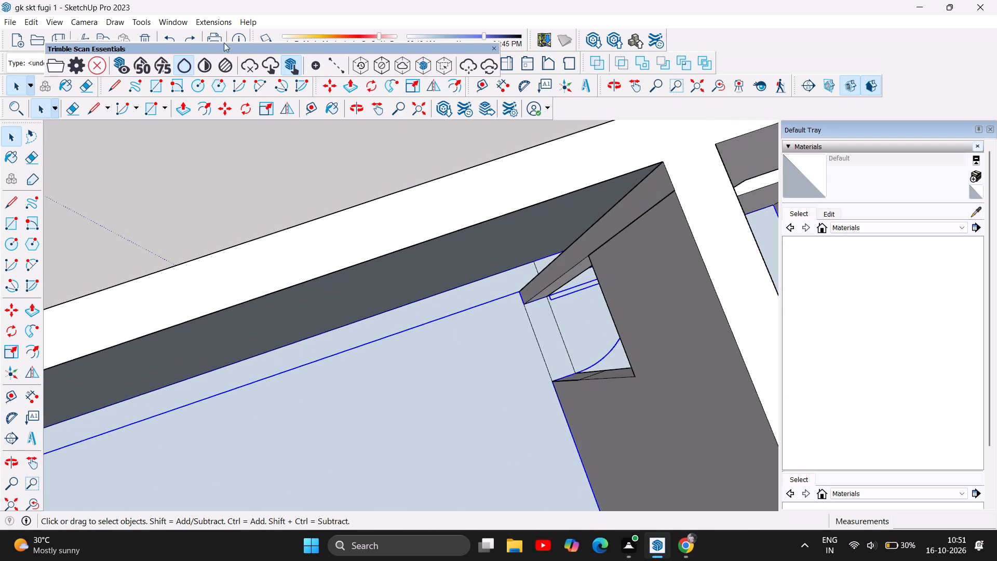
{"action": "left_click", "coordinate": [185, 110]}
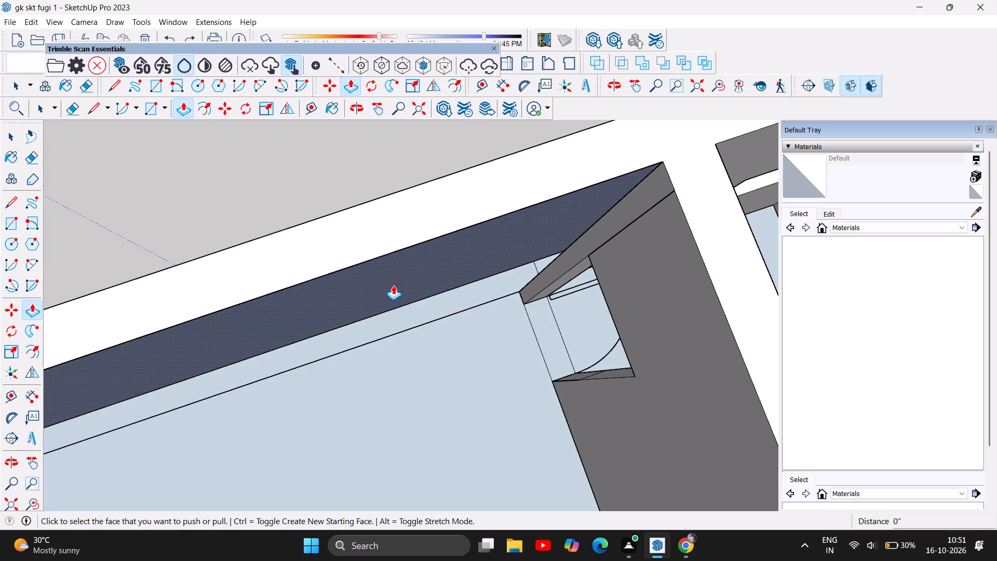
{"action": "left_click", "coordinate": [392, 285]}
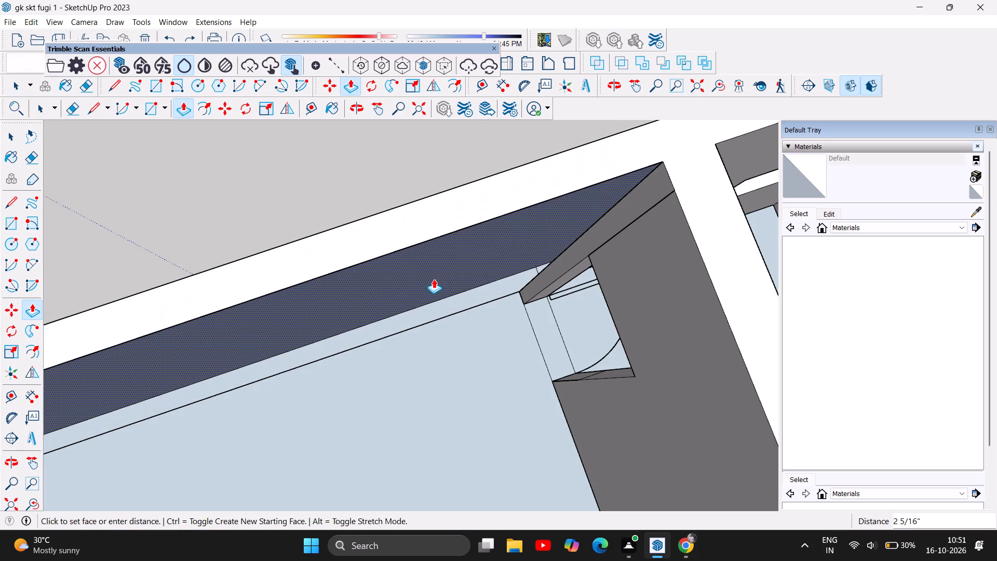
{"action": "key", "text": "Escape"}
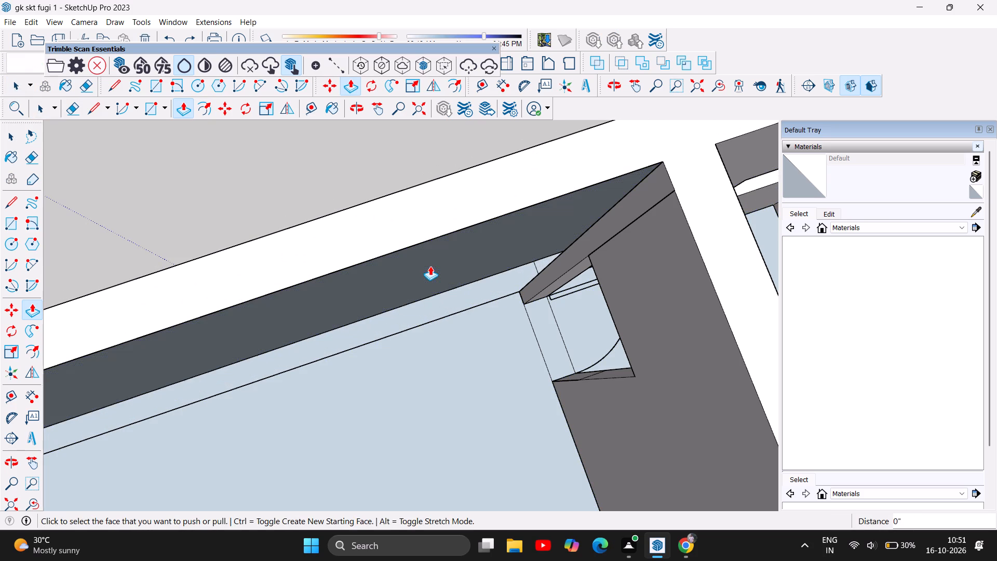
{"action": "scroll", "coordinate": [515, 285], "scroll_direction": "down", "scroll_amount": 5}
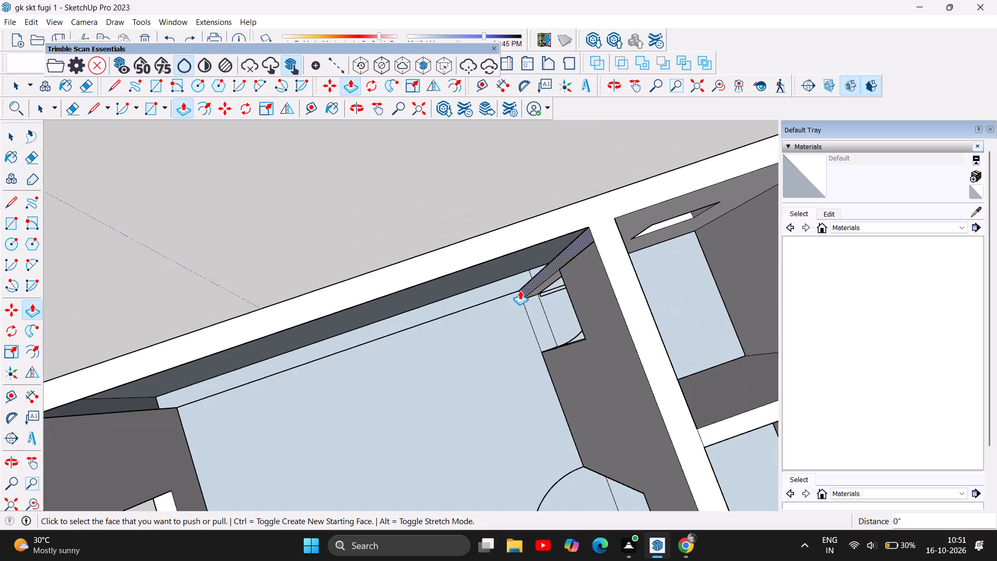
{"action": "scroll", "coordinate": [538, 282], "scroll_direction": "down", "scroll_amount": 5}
Delete the inner top edge of the front corner room's outer wall.
{"action": "left_click", "coordinate": [10, 136]}
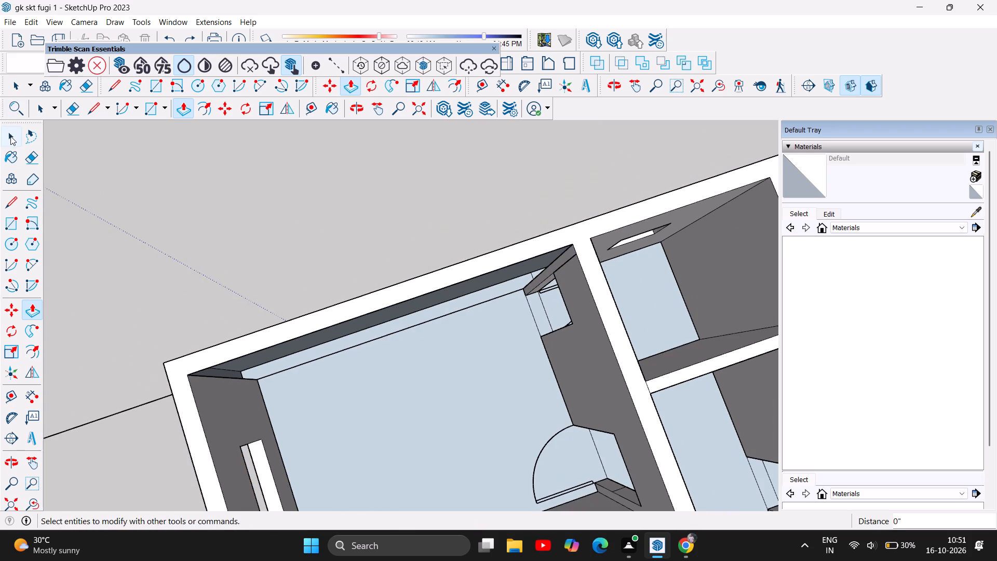
{"action": "left_click", "coordinate": [350, 319]}
{"action": "key", "text": "Delete"}
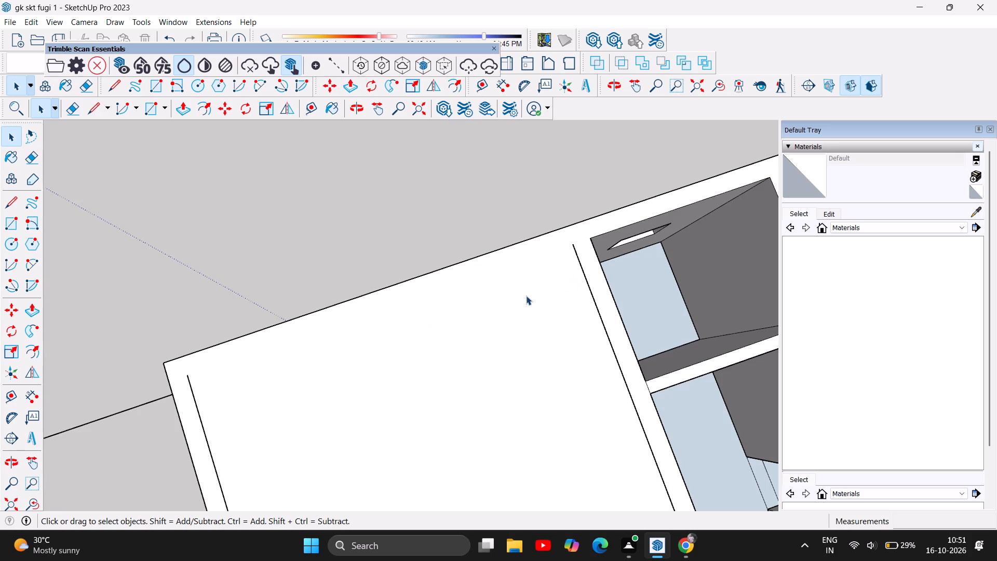
{"action": "scroll", "coordinate": [517, 298], "scroll_direction": "down", "scroll_amount": 4}
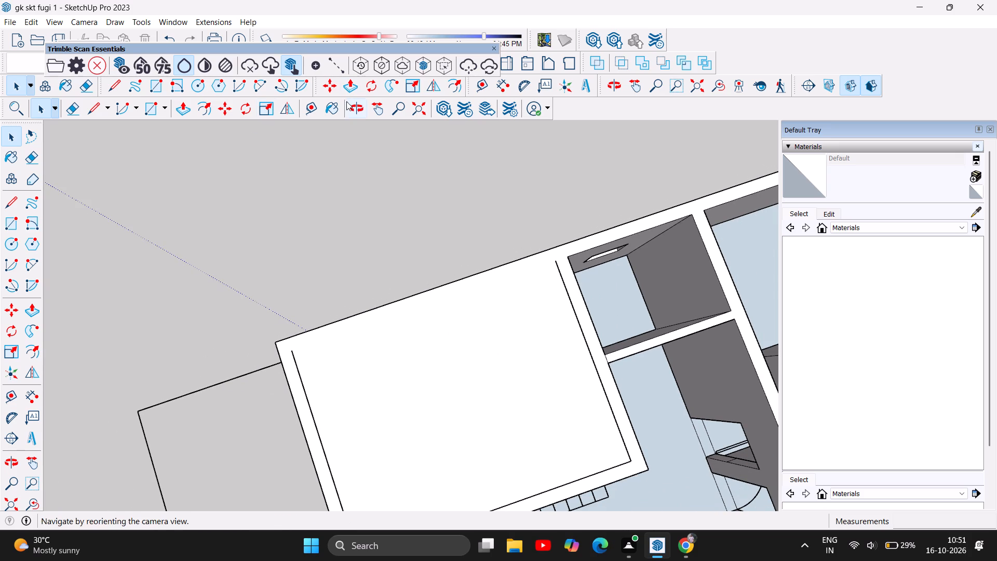
Draw a line about 16' long along the outer wall's top, joining the open ends of the front corner room's inner edges.
{"action": "left_click", "coordinate": [351, 103]}
{"action": "left_click_drag", "start_coordinate": [535, 383], "coordinate": [483, 169]}
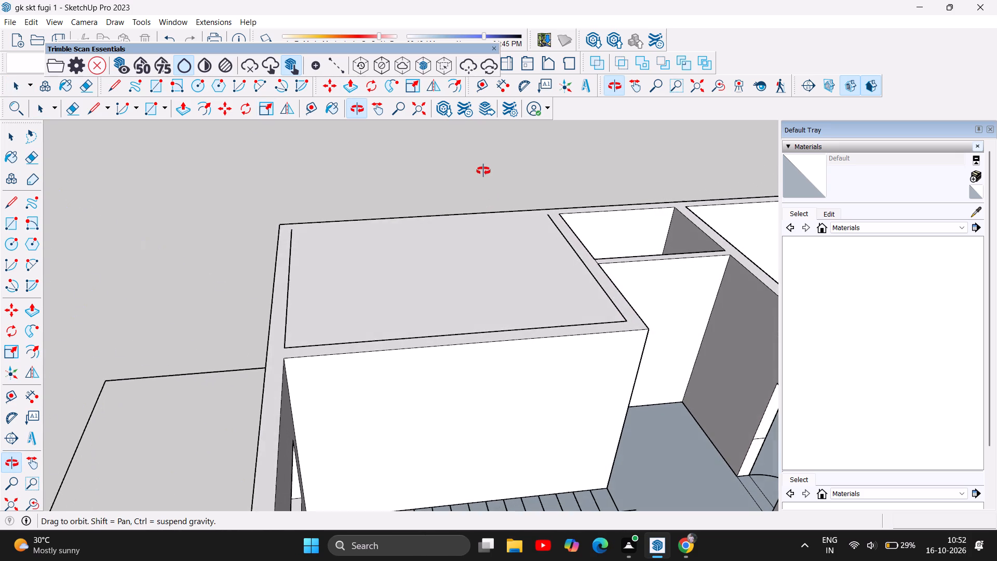
{"action": "left_click_drag", "start_coordinate": [648, 347], "coordinate": [373, 301]}
{"action": "left_click_drag", "start_coordinate": [466, 408], "coordinate": [324, 410]}
{"action": "scroll", "coordinate": [621, 291], "scroll_direction": "up", "scroll_amount": 2}
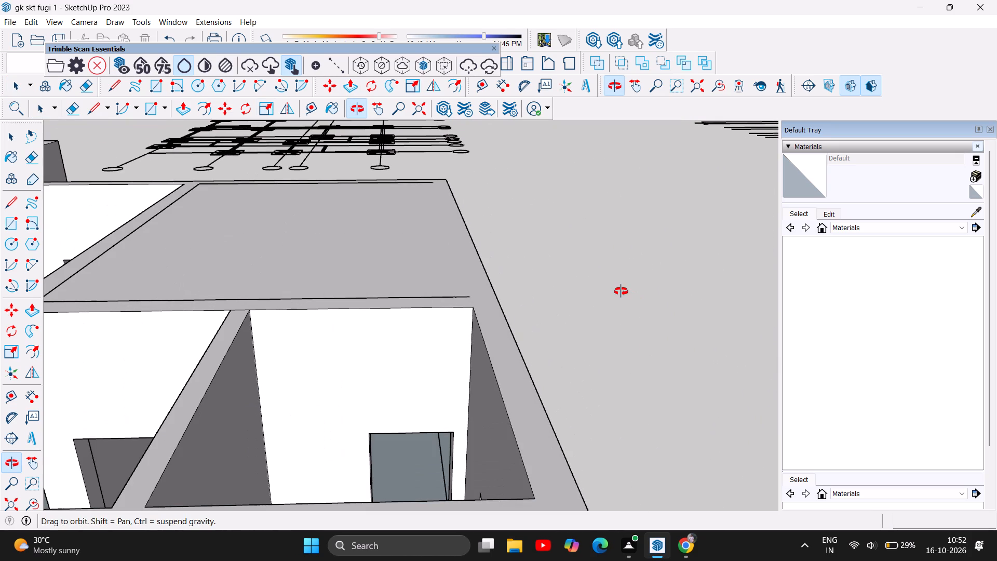
{"action": "left_click_drag", "start_coordinate": [614, 294], "coordinate": [575, 315]}
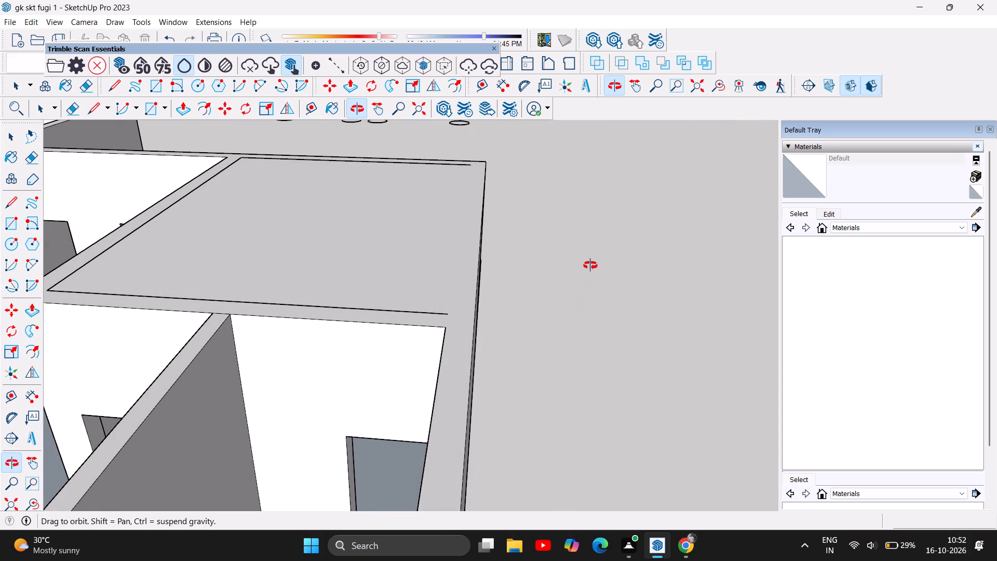
{"action": "left_click", "coordinate": [87, 118]}
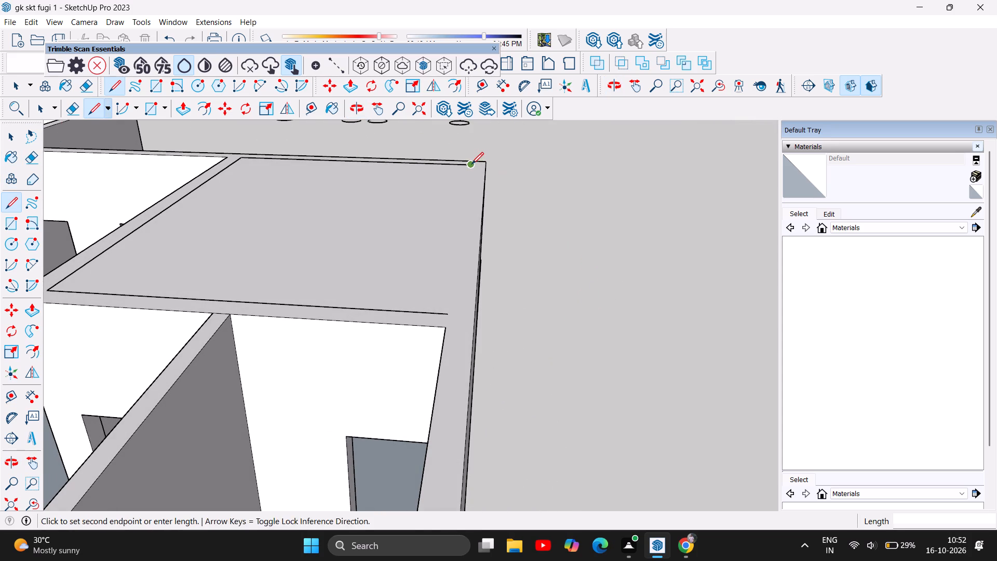
{"action": "left_click", "coordinate": [471, 164]}
{"action": "left_click", "coordinate": [449, 316]}
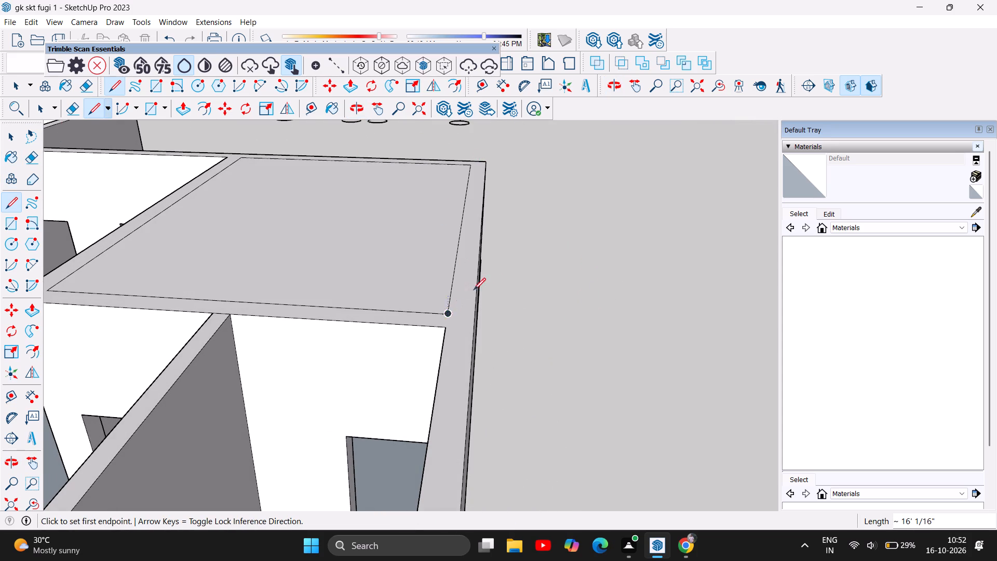
{"action": "key", "text": "Escape"}
Delete the top face covering the front corner room, inside the wall outline.
{"action": "left_click", "coordinate": [15, 137]}
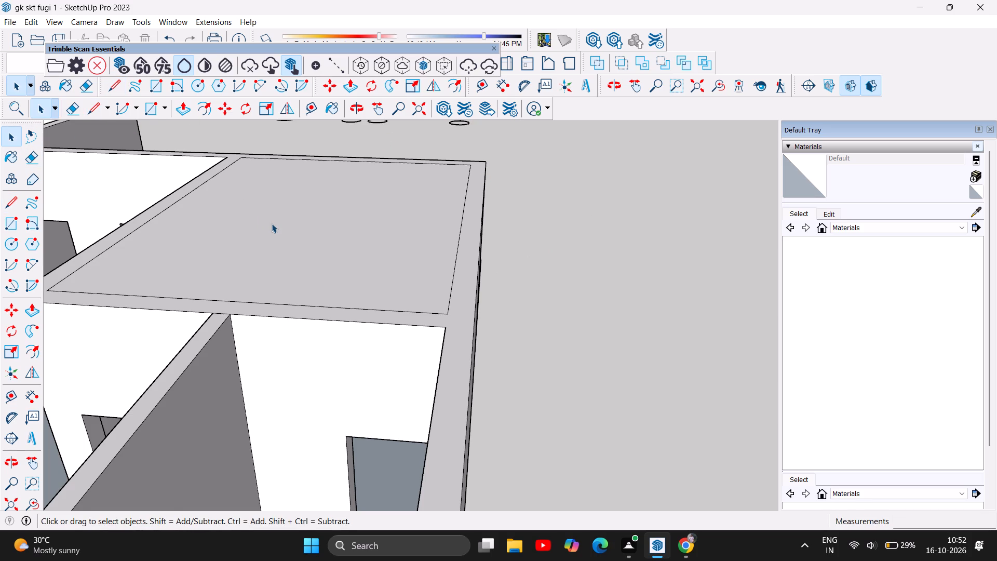
{"action": "left_click", "coordinate": [272, 223]}
{"action": "key", "text": "Delete"}
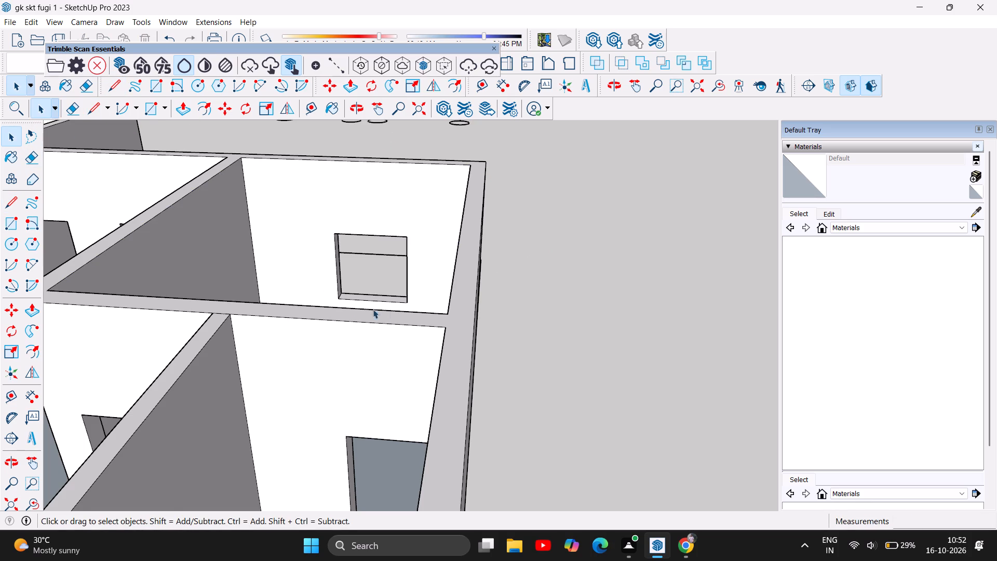
Examine the uncovered front corner room from above and several sides, checking its outer wall, window wall and floor.
{"action": "left_click", "coordinate": [352, 110]}
{"action": "left_click_drag", "start_coordinate": [284, 256], "coordinate": [380, 341]}
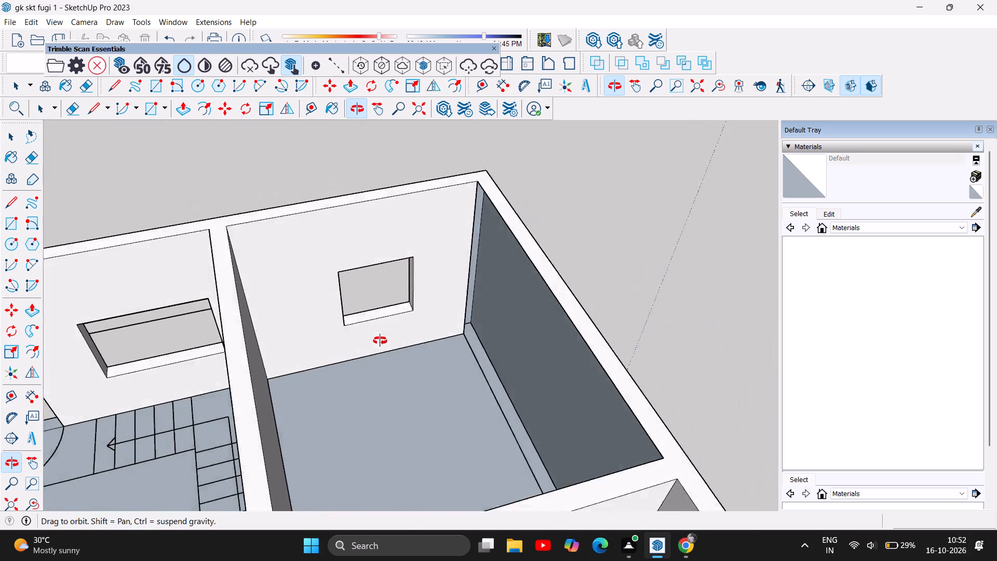
{"action": "left_click_drag", "start_coordinate": [380, 341], "coordinate": [286, 396]}
{"action": "left_click_drag", "start_coordinate": [427, 303], "coordinate": [413, 346]}
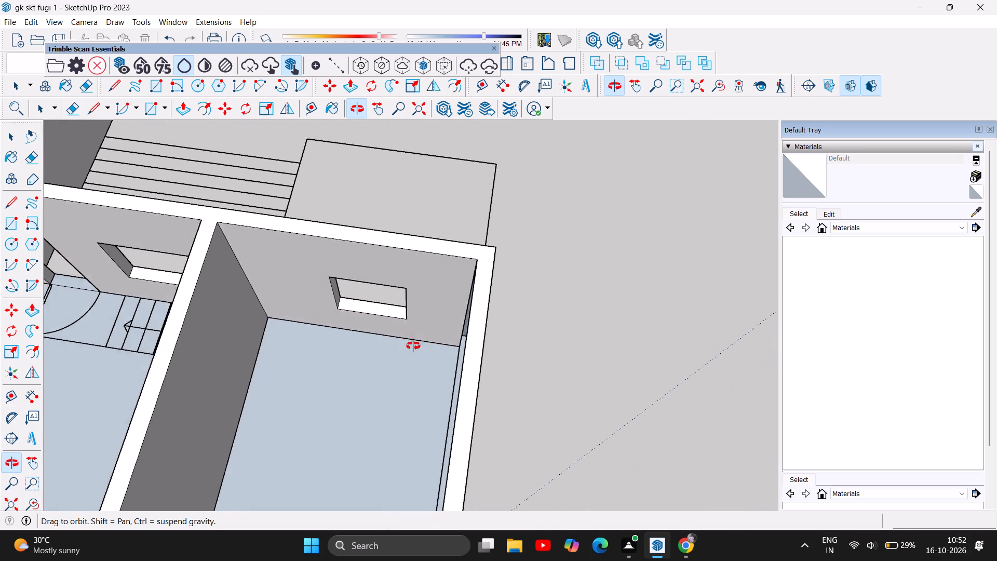
{"action": "left_click_drag", "start_coordinate": [413, 346], "coordinate": [680, 335]}
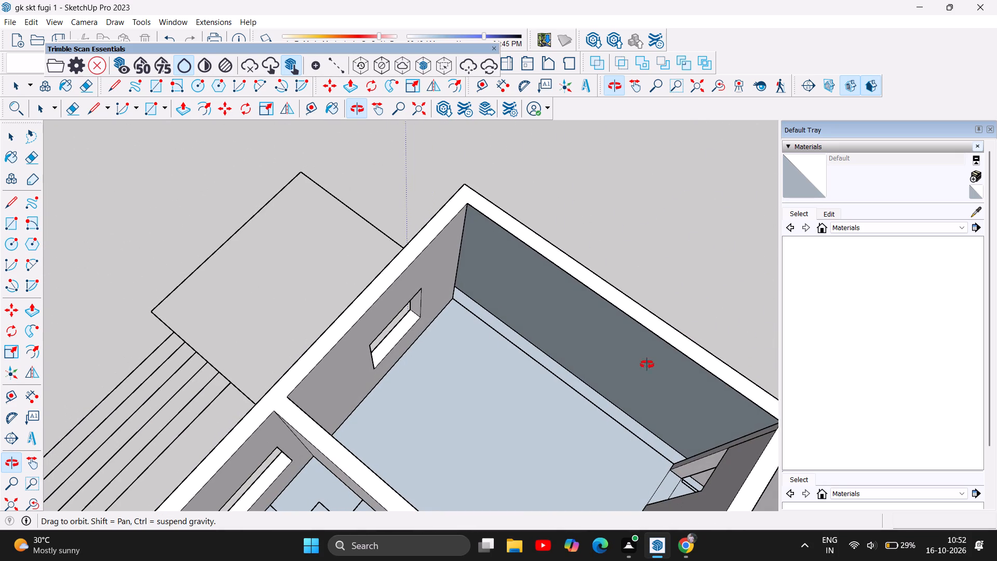
{"action": "left_click_drag", "start_coordinate": [533, 419], "coordinate": [587, 451]}
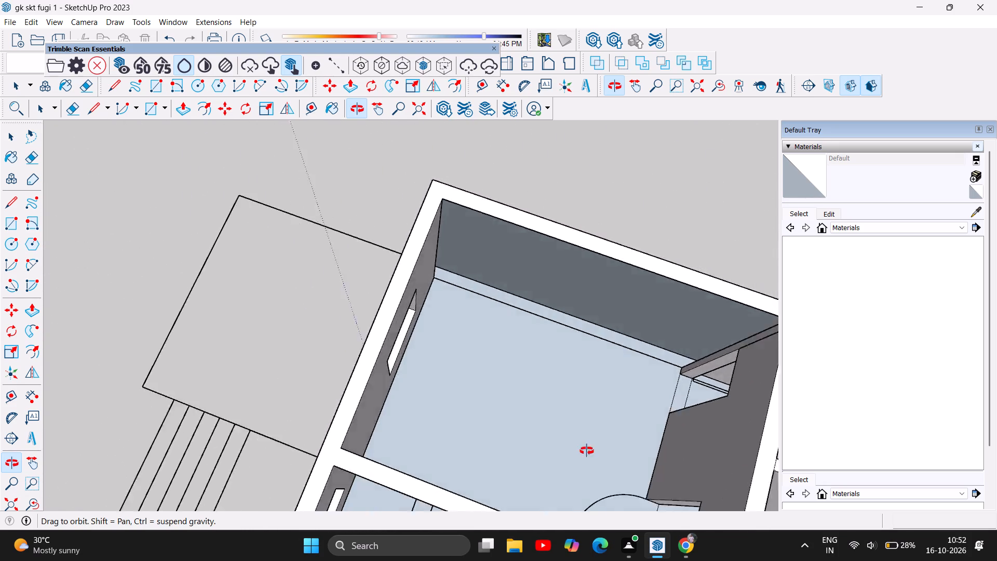
{"action": "left_click_drag", "start_coordinate": [587, 451], "coordinate": [384, 333]}
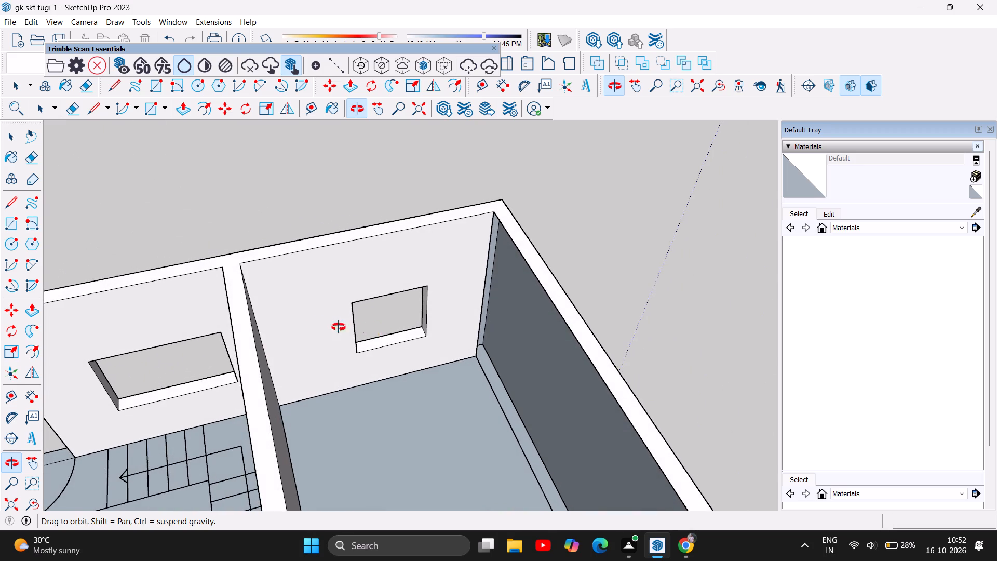
{"action": "left_click_drag", "start_coordinate": [249, 316], "coordinate": [495, 447]}
{"action": "left_click_drag", "start_coordinate": [197, 271], "coordinate": [446, 386]}
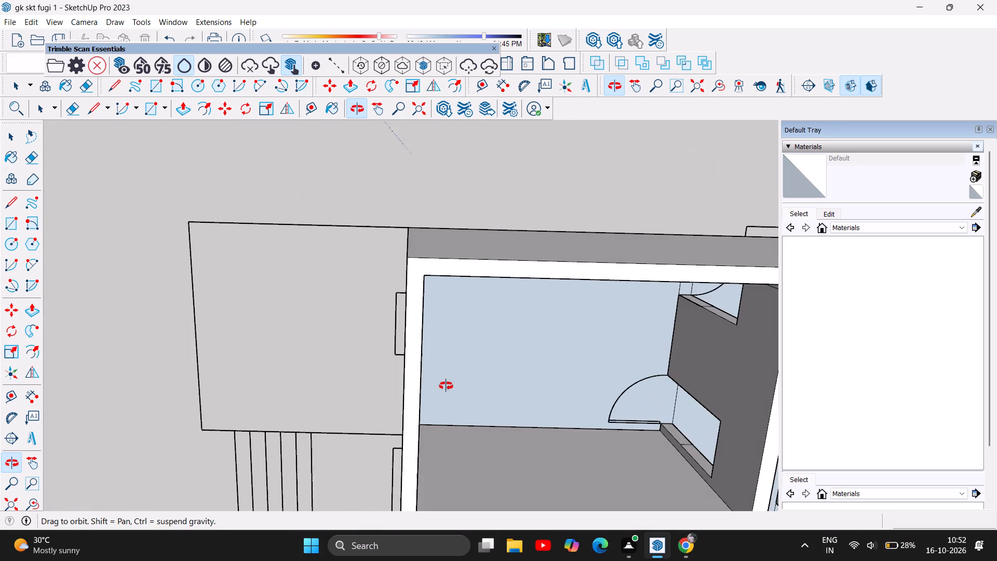
{"action": "left_click_drag", "start_coordinate": [446, 386], "coordinate": [447, 386]}
{"action": "left_click_drag", "start_coordinate": [641, 355], "coordinate": [578, 248]}
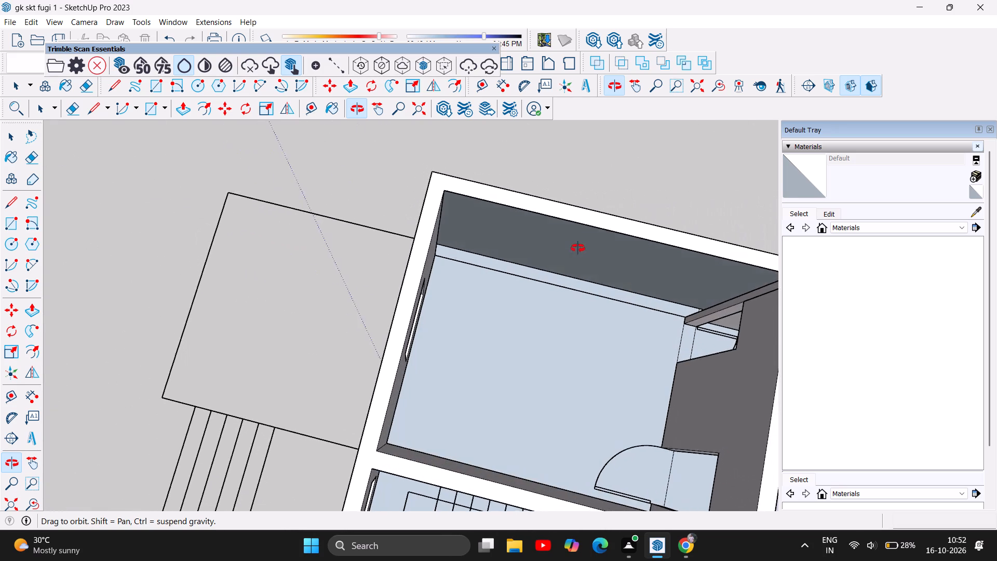
{"action": "left_click_drag", "start_coordinate": [578, 248], "coordinate": [684, 270]}
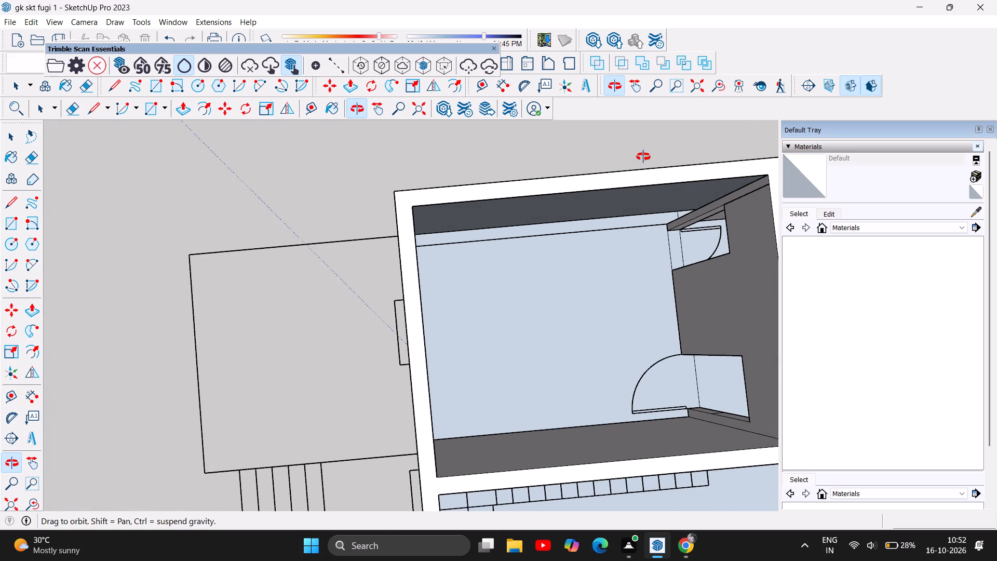
Inspect the corner where the outer wall meets the window wall, checking the narrow floor strip along the outer wall.
{"action": "scroll", "coordinate": [643, 157], "scroll_direction": "up", "scroll_amount": 5}
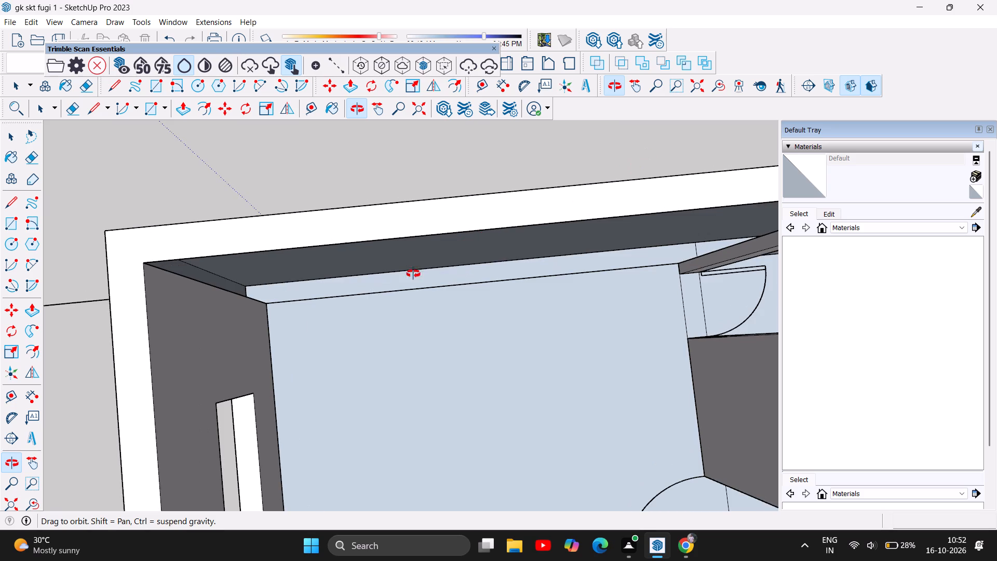
{"action": "scroll", "coordinate": [353, 292], "scroll_direction": "up", "scroll_amount": 5}
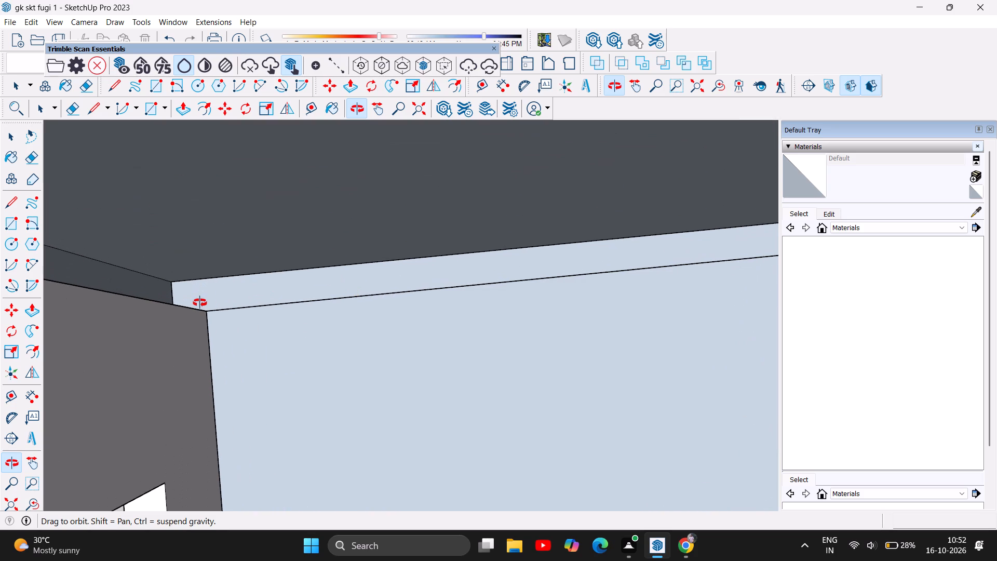
{"action": "scroll", "coordinate": [199, 303], "scroll_direction": "up", "scroll_amount": 17}
{"action": "scroll", "coordinate": [255, 311], "scroll_direction": "down", "scroll_amount": 7}
{"action": "scroll", "coordinate": [259, 309], "scroll_direction": "down", "scroll_amount": 15}
{"action": "scroll", "coordinate": [277, 321], "scroll_direction": "down", "scroll_amount": 6}
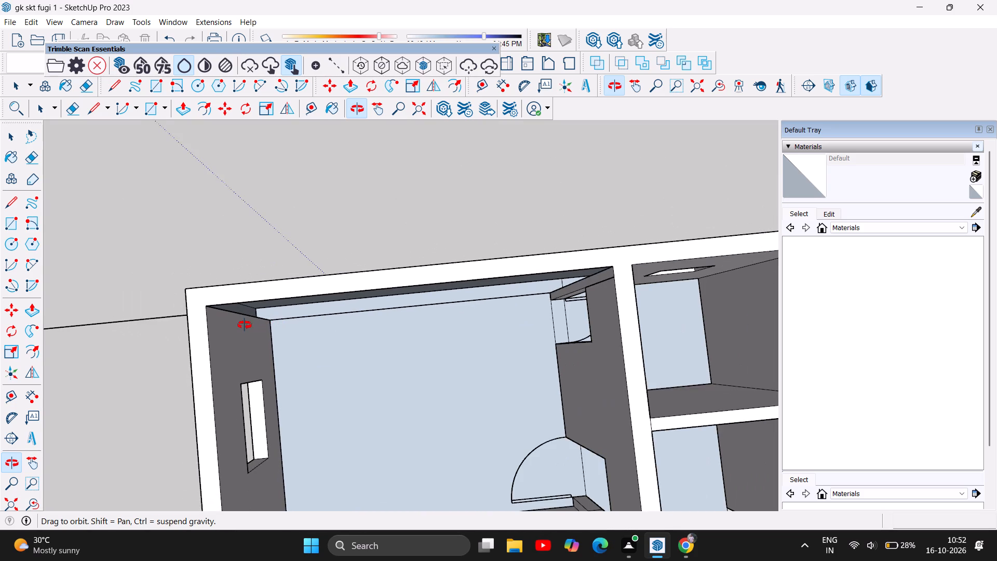
{"action": "scroll", "coordinate": [242, 326], "scroll_direction": "up", "scroll_amount": 6}
{"action": "scroll", "coordinate": [284, 315], "scroll_direction": "up", "scroll_amount": 5}
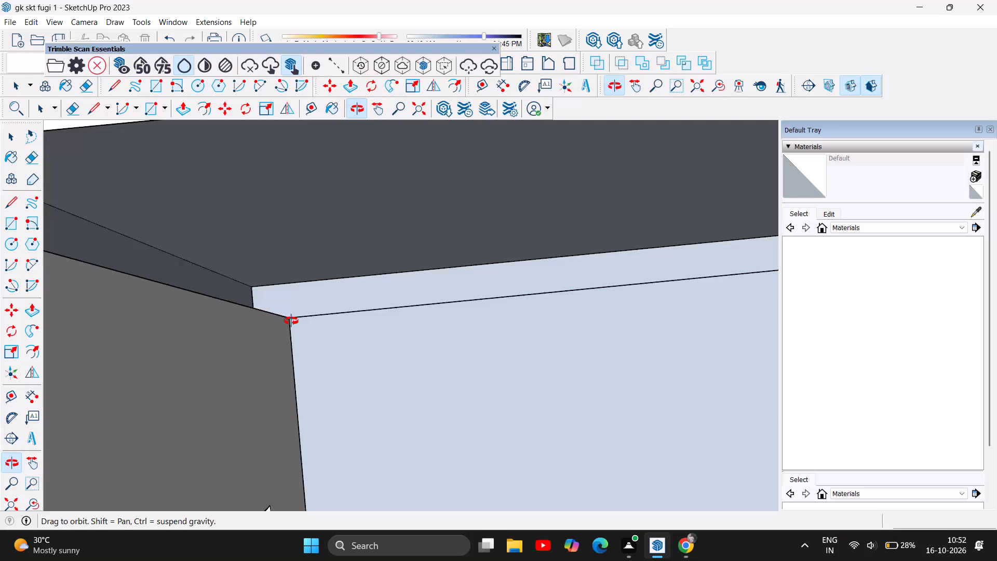
{"action": "scroll", "coordinate": [292, 332], "scroll_direction": "down", "scroll_amount": 10}
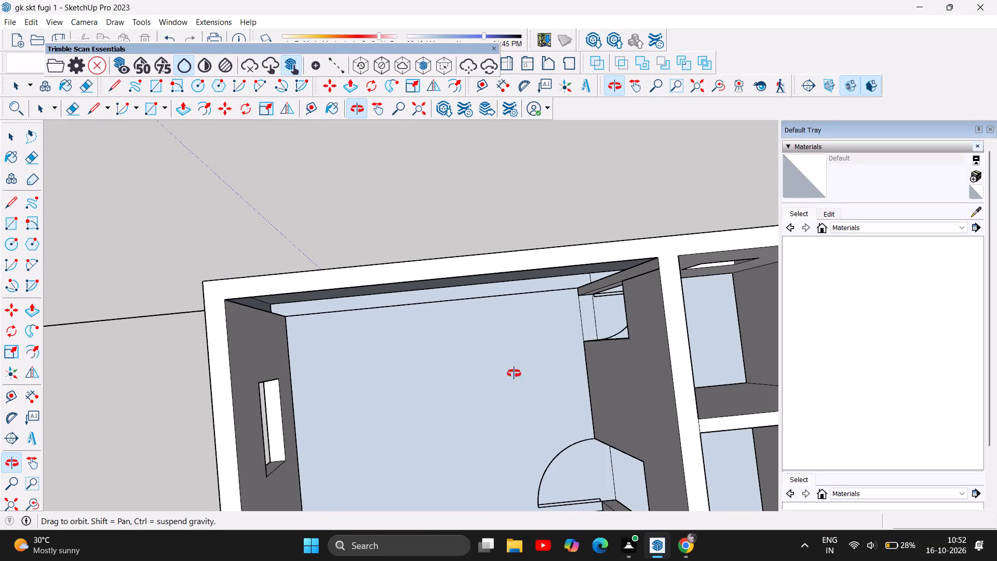
Examine the front corner room's walls from the doorway side and from inside, checking the outer wall's inner face.
{"action": "left_click_drag", "start_coordinate": [529, 398], "coordinate": [519, 171]}
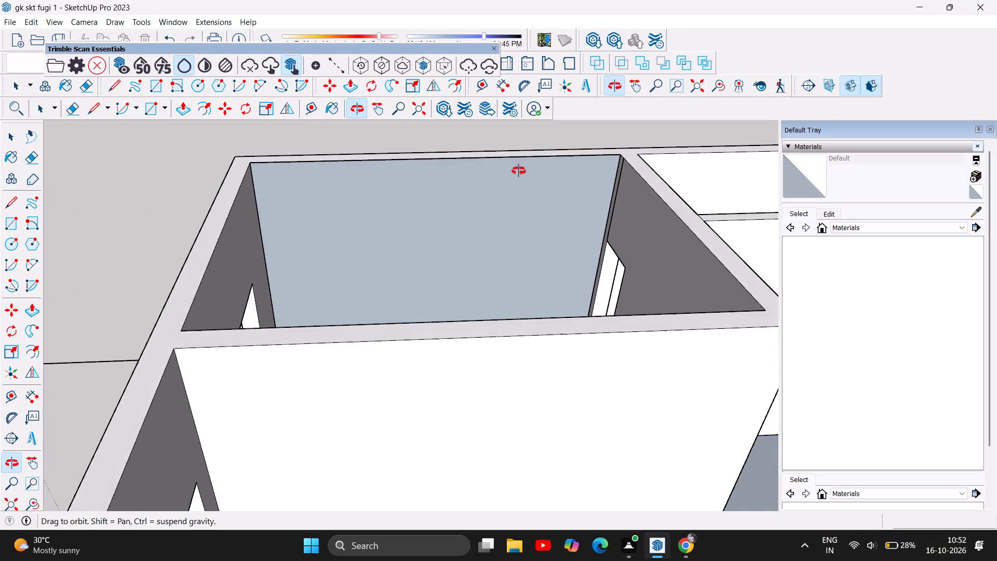
{"action": "left_click_drag", "start_coordinate": [519, 171], "coordinate": [519, 158]}
{"action": "left_click_drag", "start_coordinate": [509, 268], "coordinate": [263, 212]}
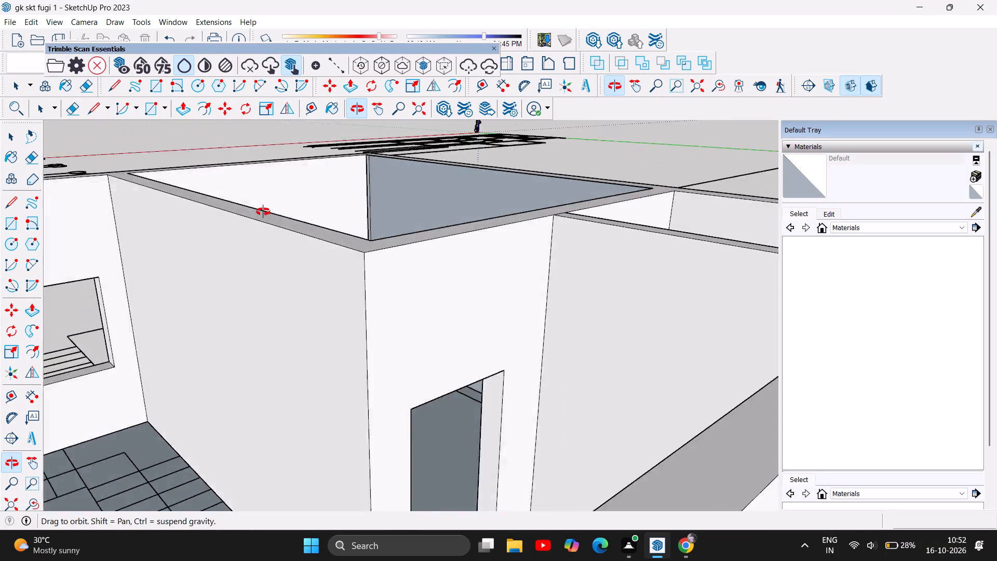
{"action": "left_click_drag", "start_coordinate": [263, 212], "coordinate": [145, 247]}
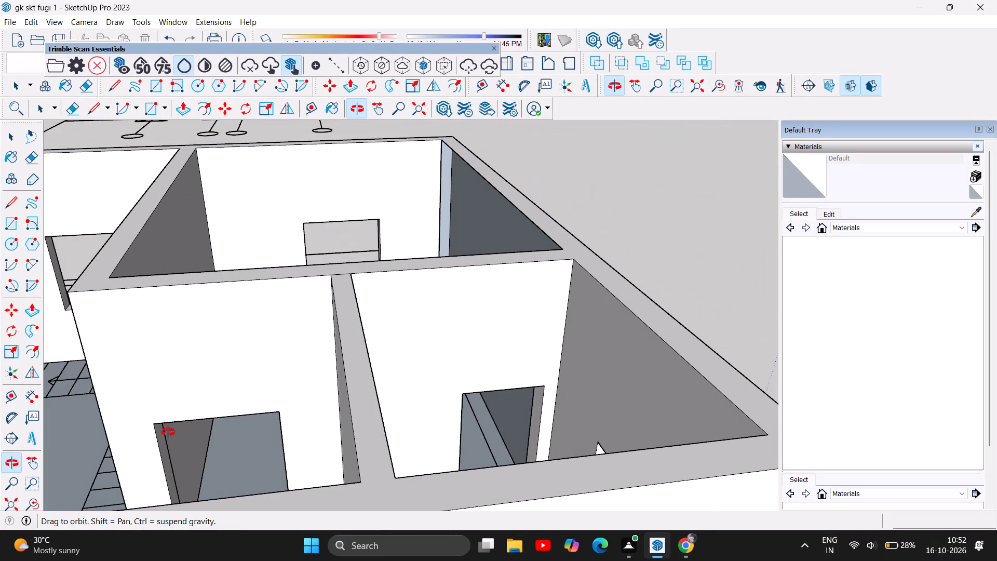
{"action": "scroll", "coordinate": [180, 441], "scroll_direction": "up", "scroll_amount": 3}
{"action": "scroll", "coordinate": [224, 450], "scroll_direction": "up", "scroll_amount": 8}
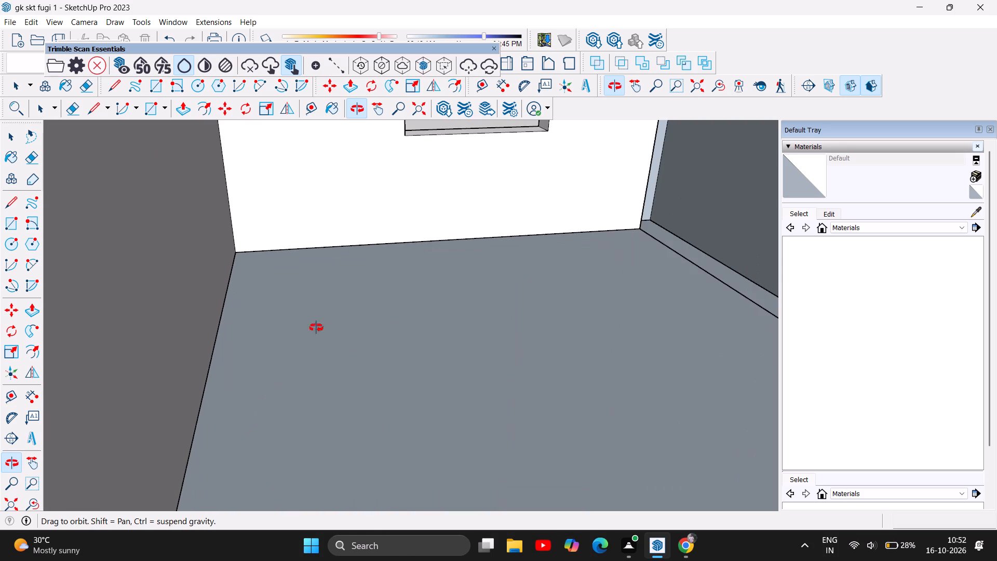
{"action": "left_click_drag", "start_coordinate": [363, 251], "coordinate": [416, 277]}
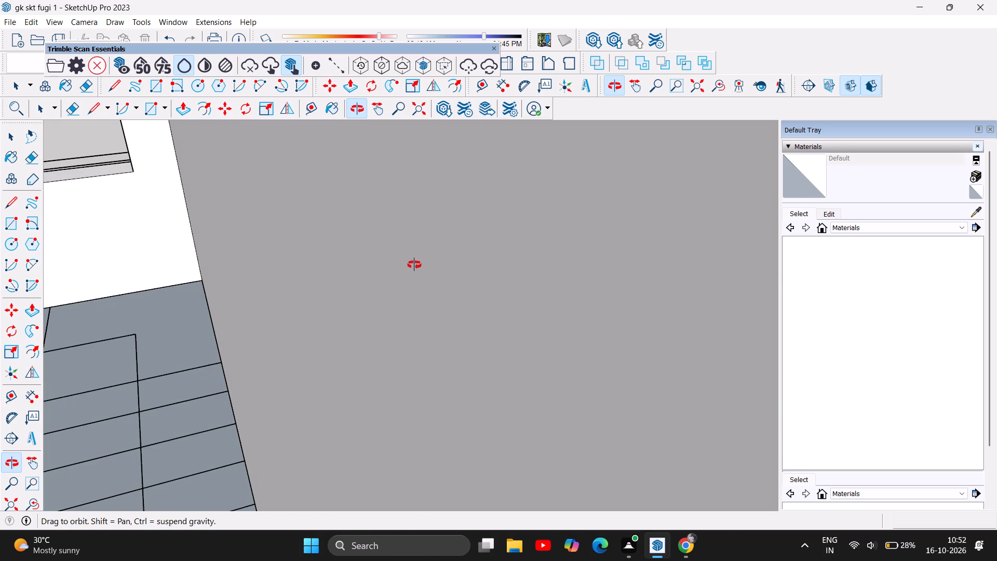
{"action": "left_click_drag", "start_coordinate": [454, 266], "coordinate": [312, 258]}
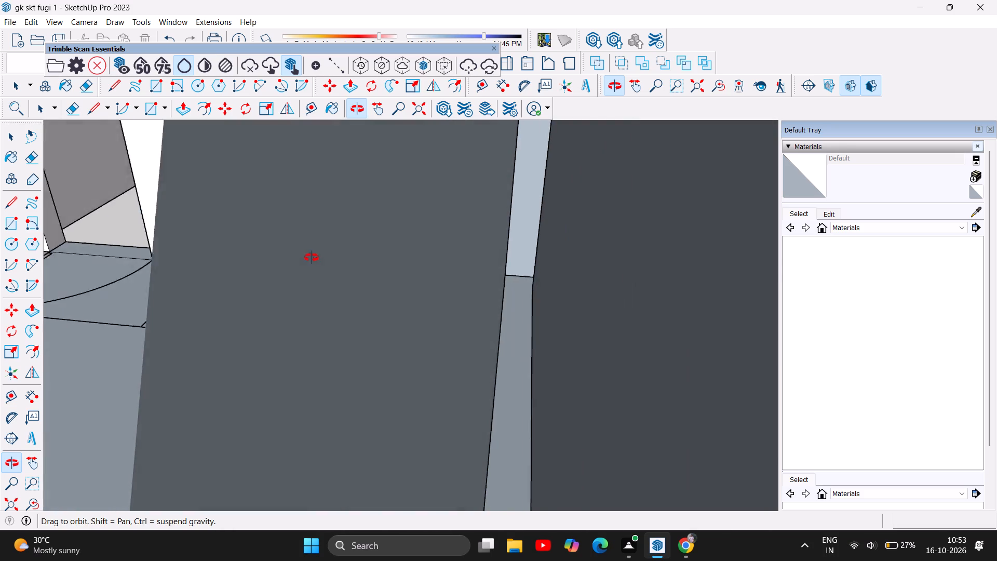
{"action": "left_click_drag", "start_coordinate": [312, 258], "coordinate": [288, 262]}
{"action": "scroll", "coordinate": [307, 259], "scroll_direction": "up", "scroll_amount": 1}
{"action": "scroll", "coordinate": [304, 259], "scroll_direction": "down", "scroll_amount": 2}
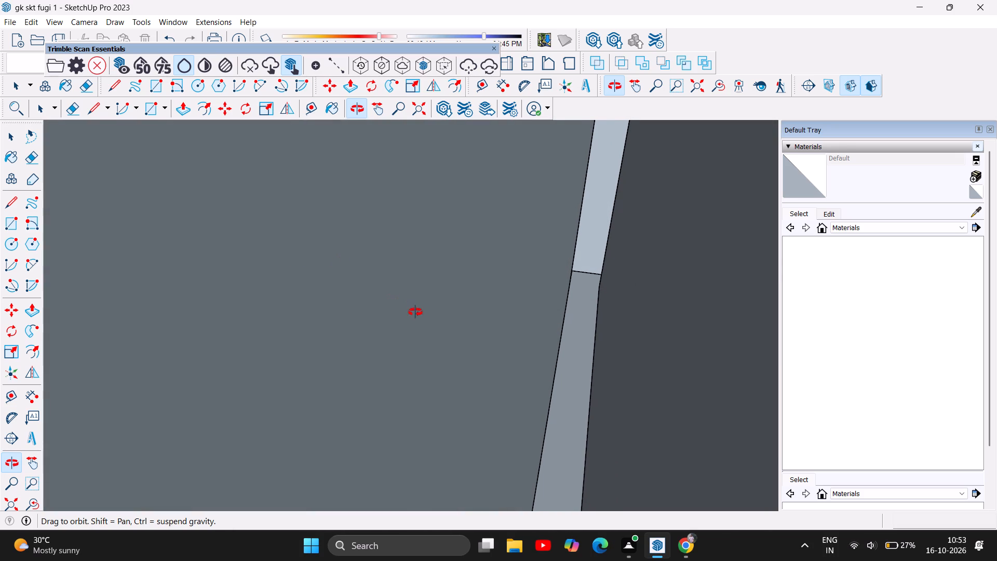
{"action": "scroll", "coordinate": [418, 316], "scroll_direction": "down", "scroll_amount": 4}
Examine the rooms' floors and walls around the doorway partition, checking where it meets the outer wall.
{"action": "left_click_drag", "start_coordinate": [568, 314], "coordinate": [534, 329]}
{"action": "left_click", "coordinate": [534, 329]}
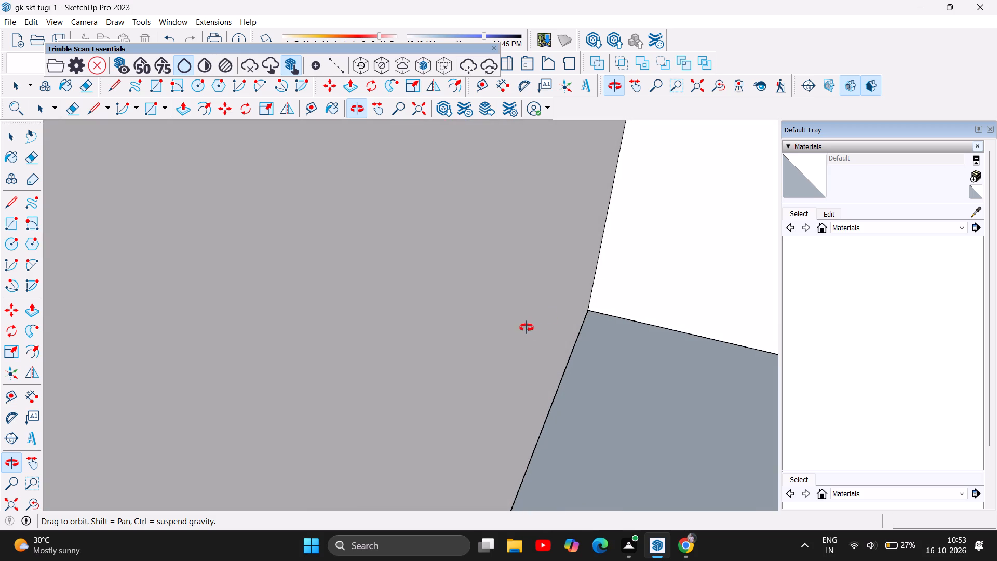
{"action": "left_click_drag", "start_coordinate": [600, 319], "coordinate": [522, 268]}
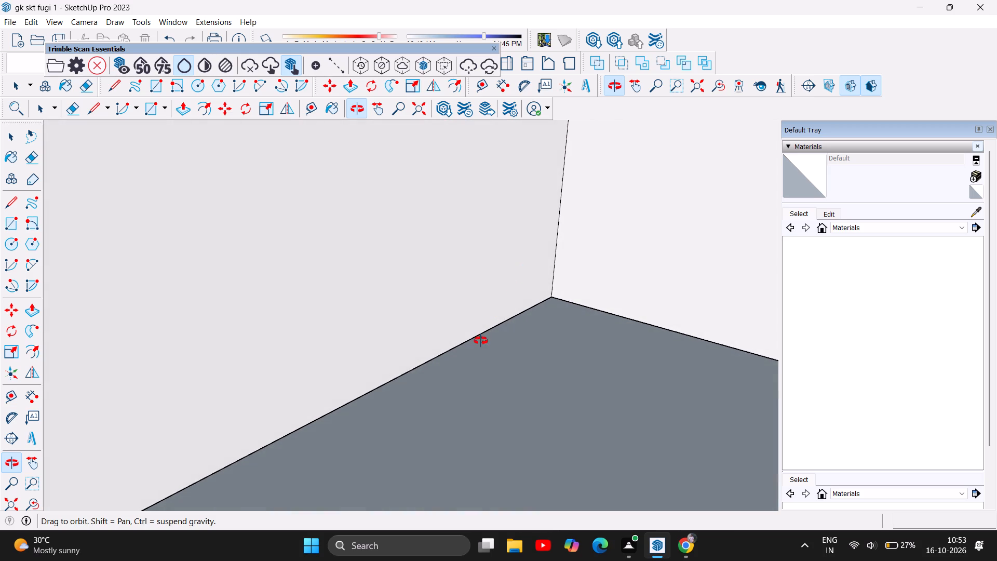
{"action": "scroll", "coordinate": [482, 345], "scroll_direction": "down", "scroll_amount": 4}
{"action": "scroll", "coordinate": [498, 355], "scroll_direction": "up", "scroll_amount": 4}
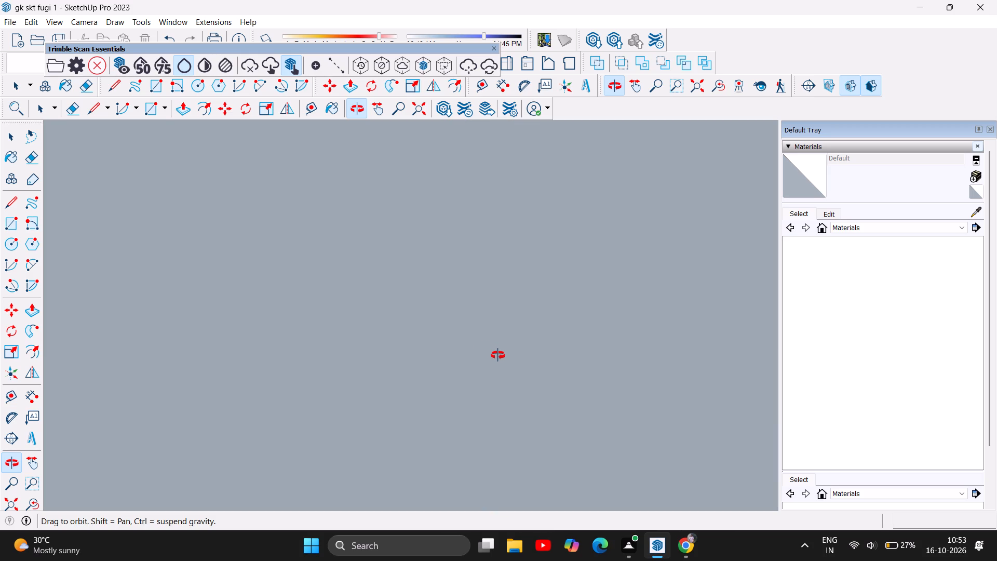
{"action": "scroll", "coordinate": [498, 355], "scroll_direction": "up", "scroll_amount": 2}
{"action": "left_click_drag", "start_coordinate": [476, 269], "coordinate": [459, 393]}
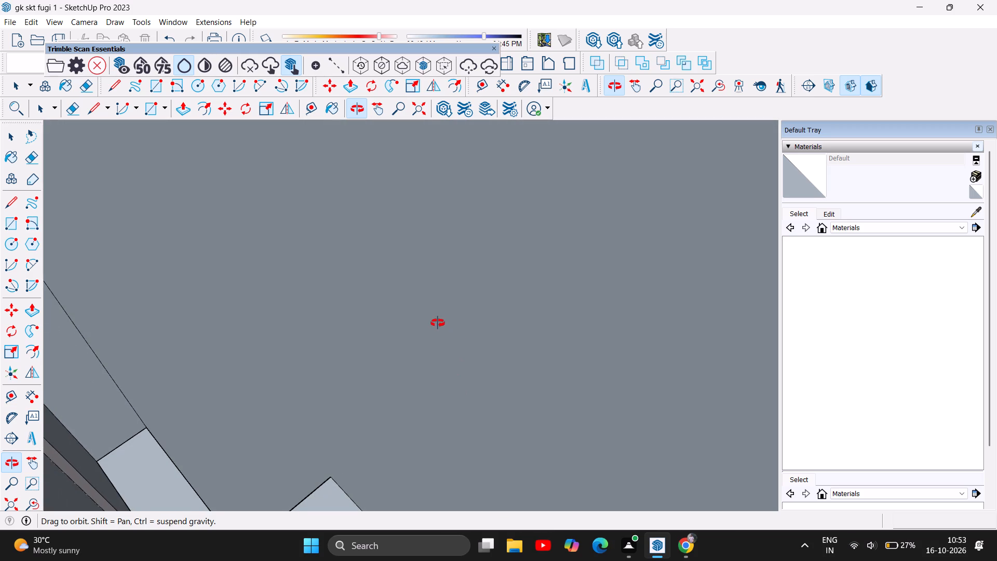
{"action": "scroll", "coordinate": [438, 323], "scroll_direction": "down", "scroll_amount": 19}
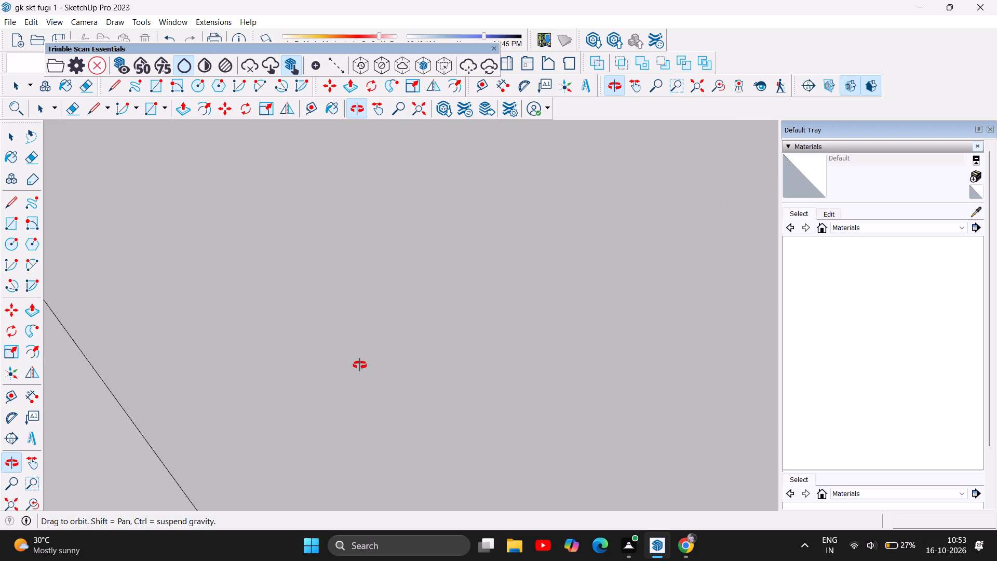
{"action": "scroll", "coordinate": [362, 366], "scroll_direction": "down", "scroll_amount": 13}
{"action": "left_click_drag", "start_coordinate": [406, 295], "coordinate": [365, 429]}
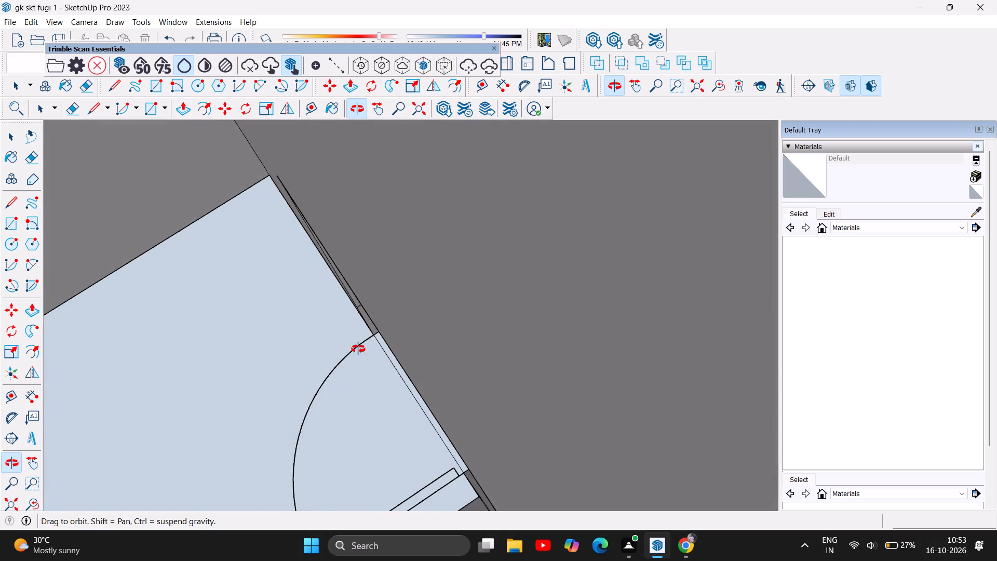
{"action": "scroll", "coordinate": [356, 348], "scroll_direction": "down", "scroll_amount": 12}
{"action": "scroll", "coordinate": [301, 359], "scroll_direction": "down", "scroll_amount": 6}
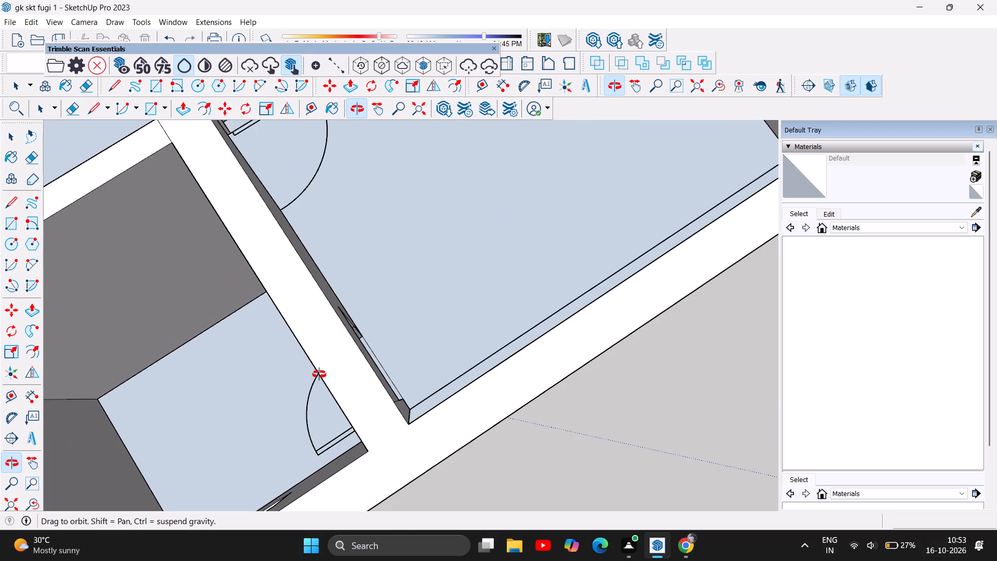
Examine the front corner room from above and several sides, checking the outer wall's inner face and the floor strip beside it.
{"action": "scroll", "coordinate": [319, 375], "scroll_direction": "down", "scroll_amount": 6}
{"action": "left_click_drag", "start_coordinate": [421, 306], "coordinate": [289, 301]}
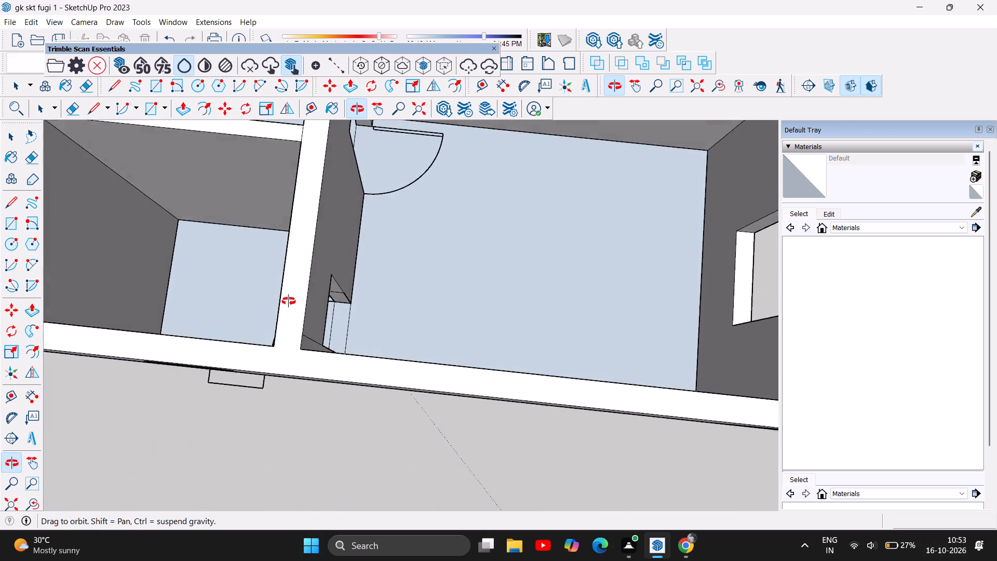
{"action": "left_click_drag", "start_coordinate": [289, 301], "coordinate": [137, 244]}
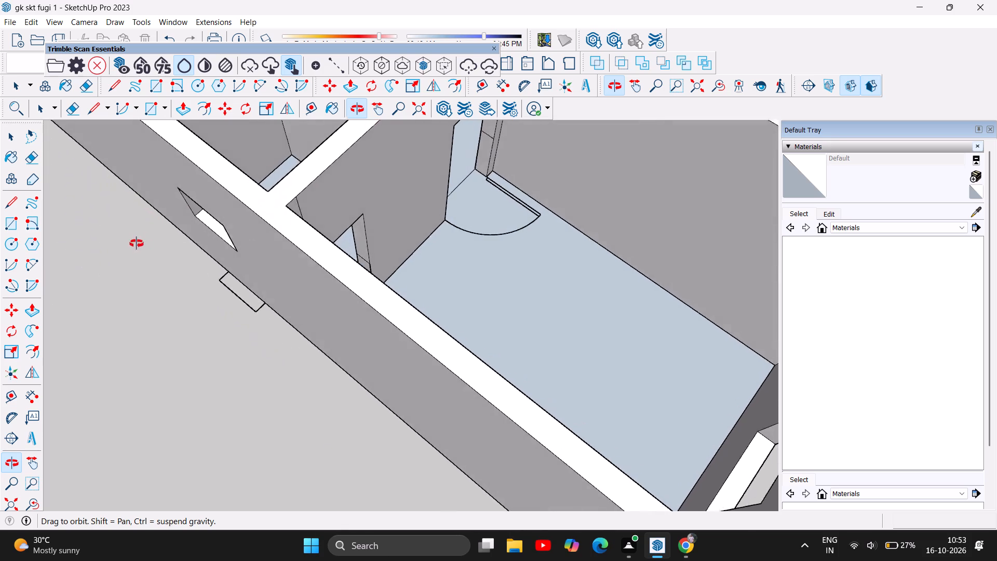
{"action": "left_click_drag", "start_coordinate": [137, 244], "coordinate": [179, 266]}
{"action": "left_click_drag", "start_coordinate": [659, 329], "coordinate": [387, 295]}
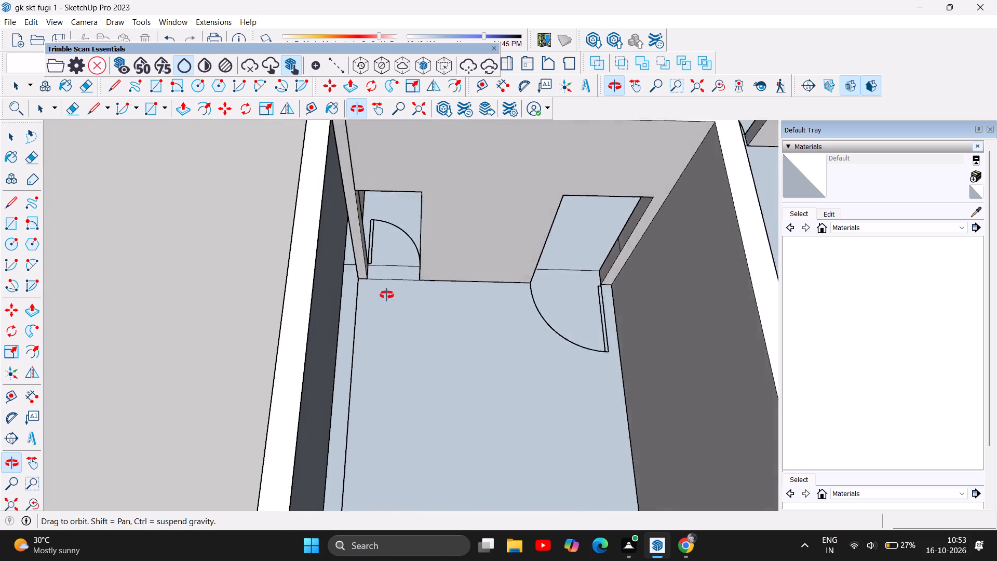
{"action": "left_click_drag", "start_coordinate": [387, 295], "coordinate": [308, 252]}
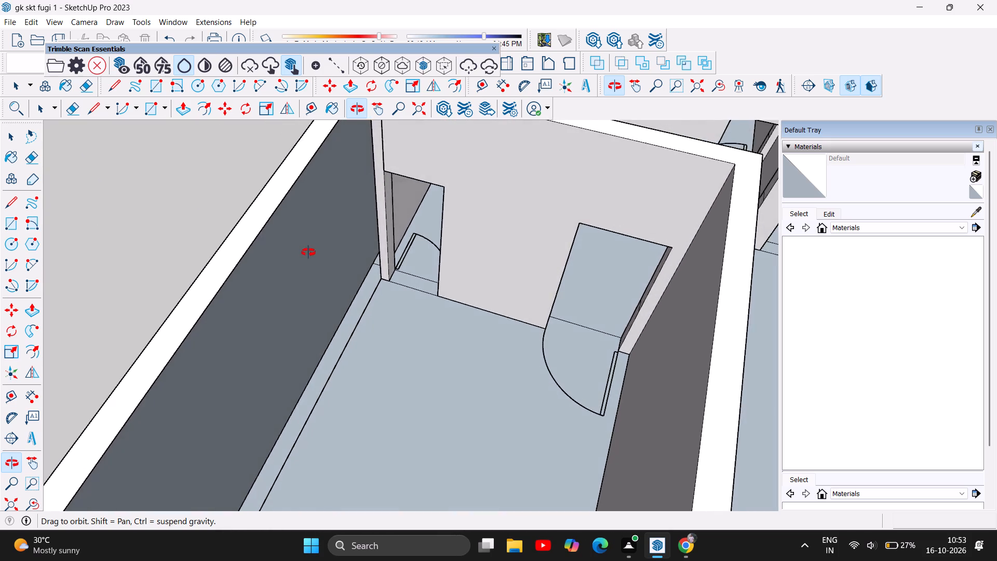
{"action": "left_click_drag", "start_coordinate": [308, 252], "coordinate": [442, 339]}
{"action": "scroll", "coordinate": [436, 329], "scroll_direction": "down", "scroll_amount": 2}
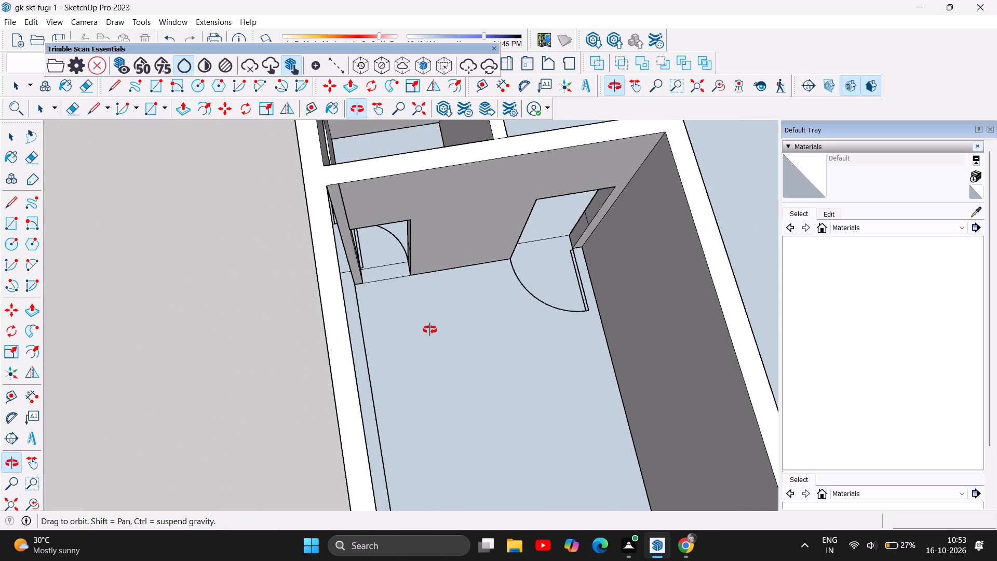
{"action": "scroll", "coordinate": [430, 330], "scroll_direction": "down", "scroll_amount": 3}
{"action": "left_click_drag", "start_coordinate": [479, 362], "coordinate": [344, 325]}
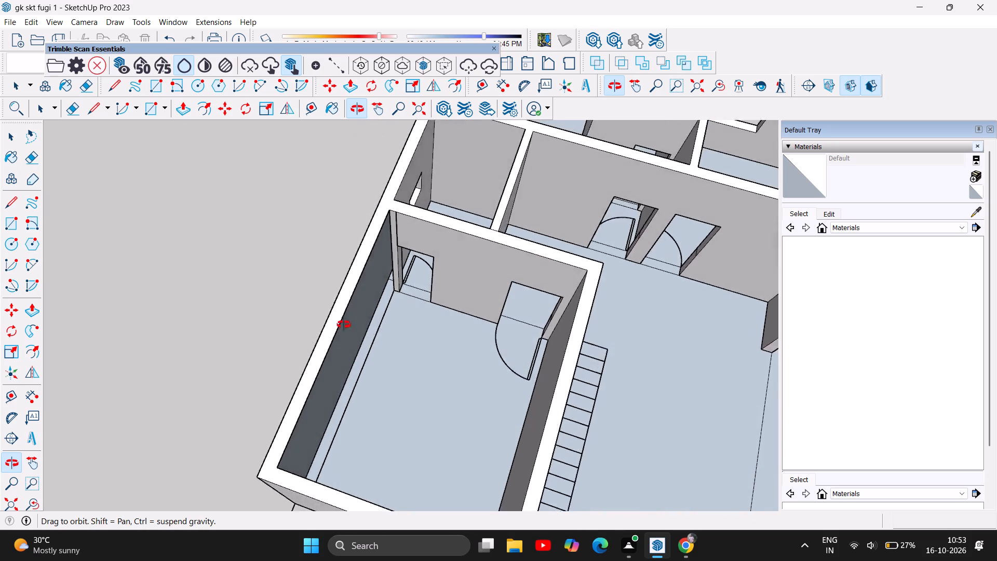
{"action": "left_click_drag", "start_coordinate": [344, 325], "coordinate": [279, 298]}
{"action": "left_click_drag", "start_coordinate": [474, 316], "coordinate": [334, 324]}
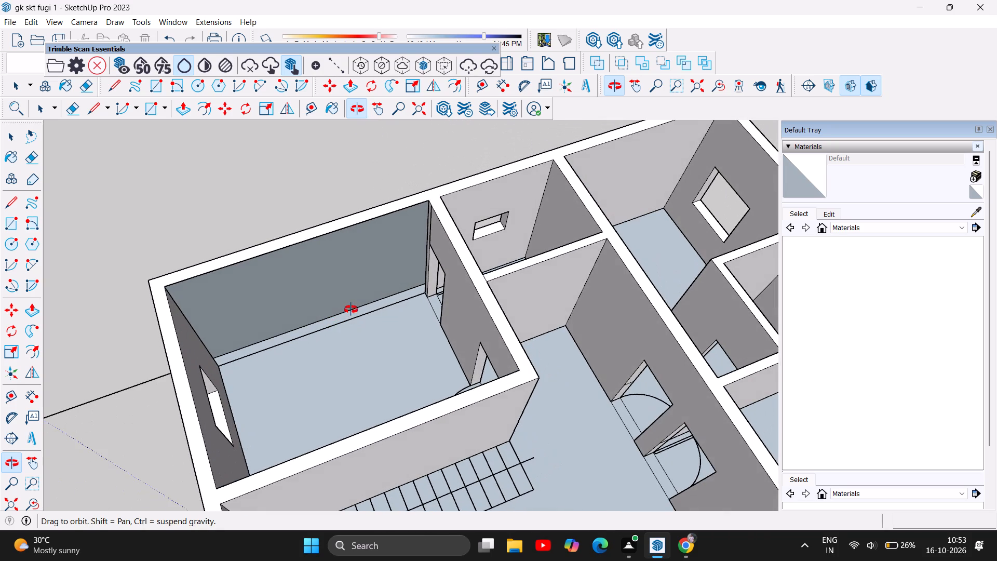
{"action": "scroll", "coordinate": [355, 308], "scroll_direction": "up", "scroll_amount": 4}
{"action": "scroll", "coordinate": [386, 313], "scroll_direction": "down", "scroll_amount": 2}
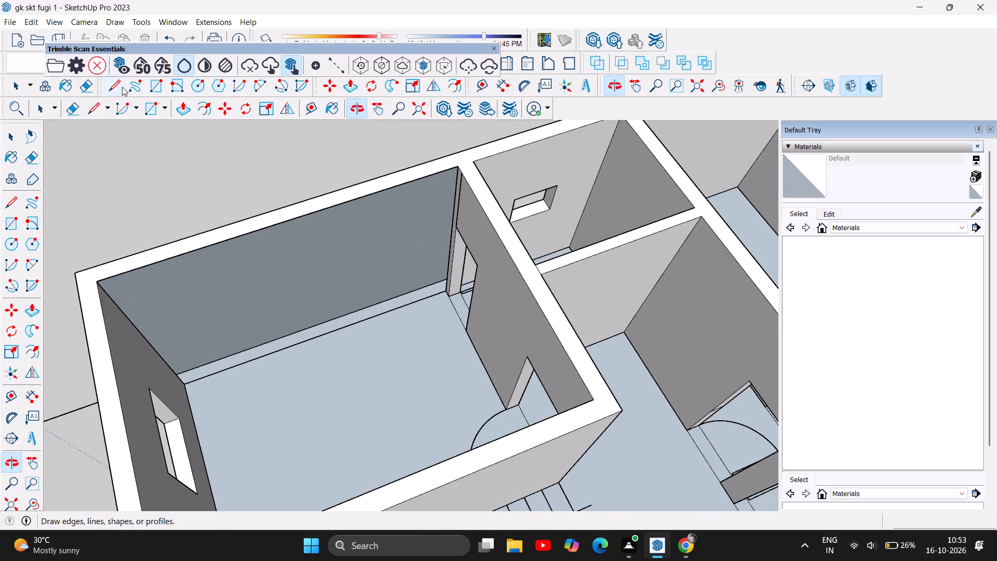
Draw a 16' by 11' rectangle over the inner side of the front corner room's outer wall, from top corner to opposite floor corner.
{"action": "left_click", "coordinate": [154, 84]}
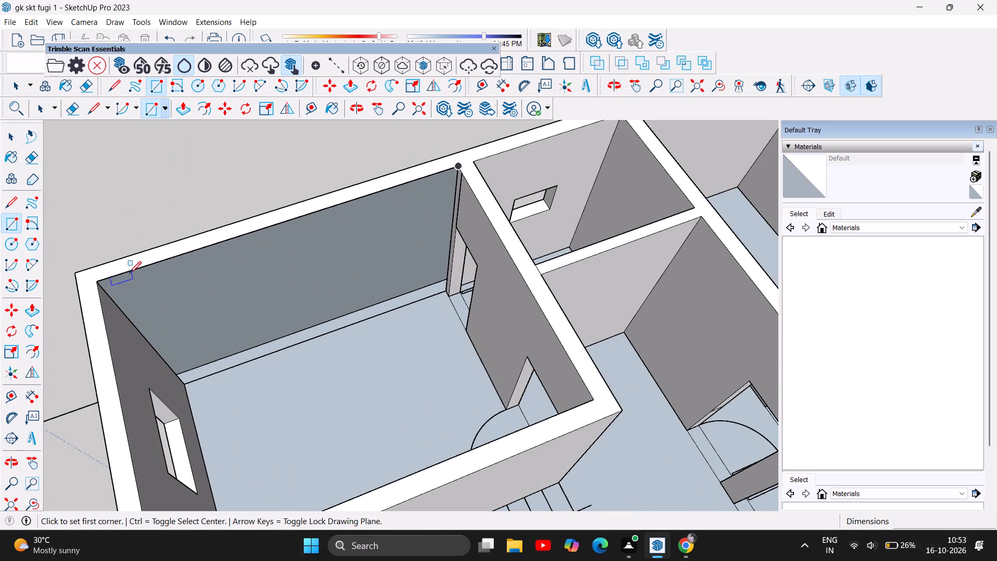
{"action": "left_click", "coordinate": [97, 282]}
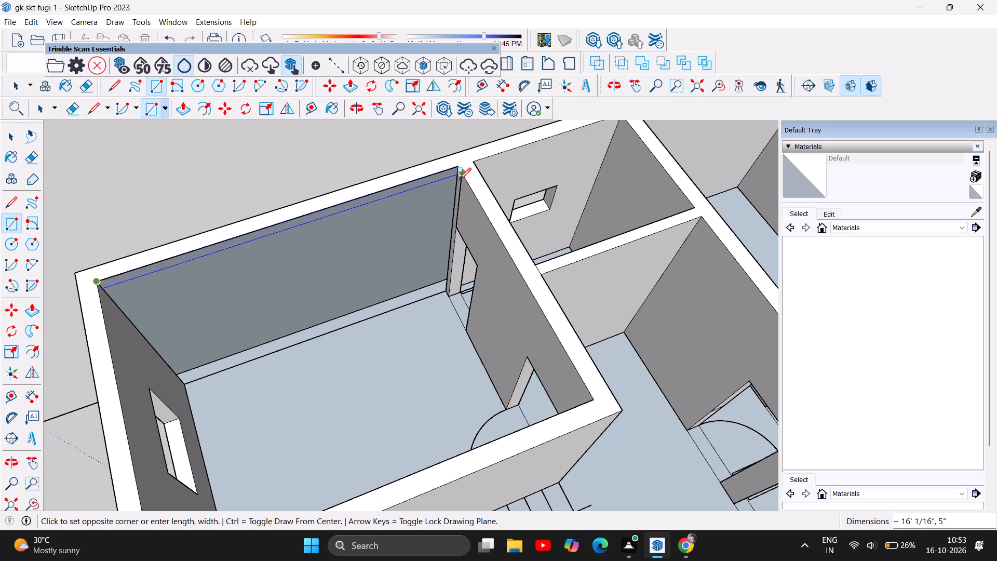
{"action": "scroll", "coordinate": [445, 296], "scroll_direction": "up", "scroll_amount": 5}
{"action": "left_click", "coordinate": [446, 284]}
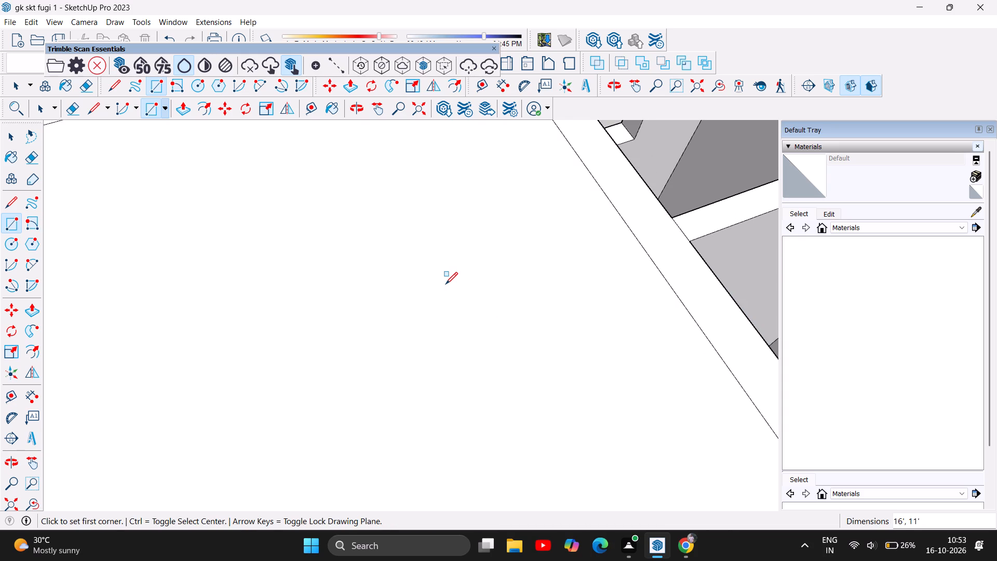
Delete the face covering the top of the front corner room.
{"action": "scroll", "coordinate": [451, 278], "scroll_direction": "down", "scroll_amount": 11}
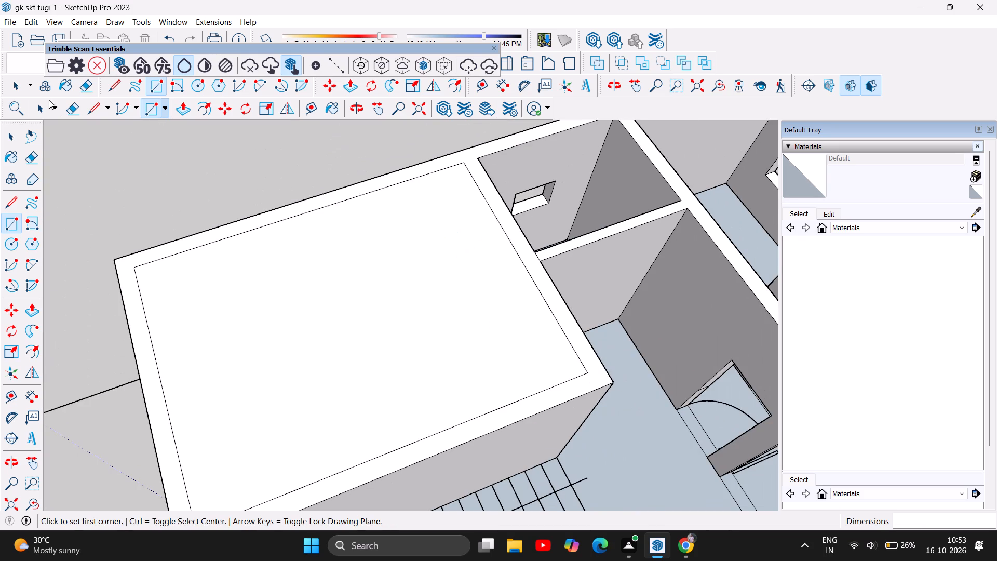
{"action": "left_click", "coordinate": [14, 135]}
{"action": "left_click", "coordinate": [303, 271]}
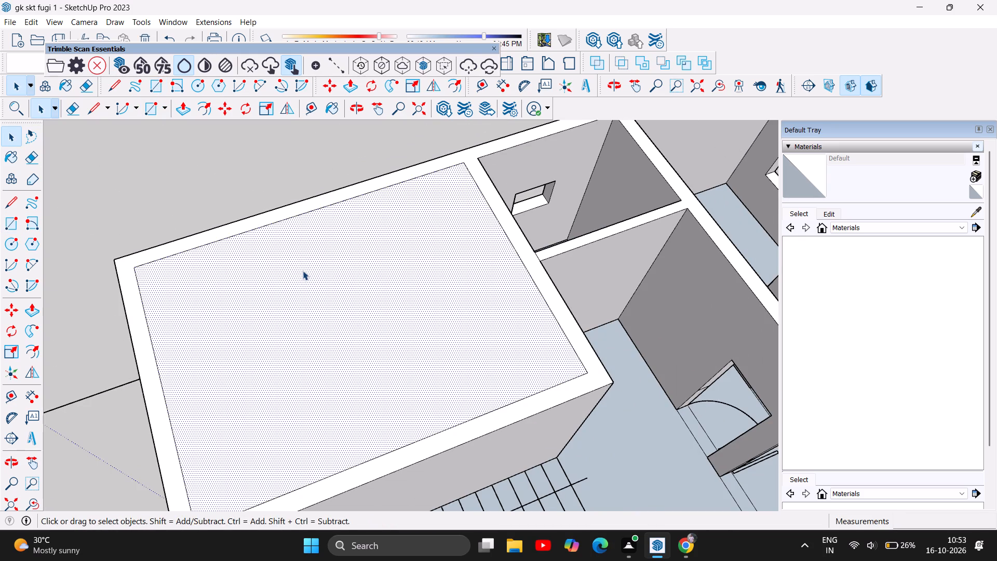
{"action": "key", "text": "Delete"}
Examine the front corner room's outer wall and the neighbouring rooms from above and several sides of the house.
{"action": "scroll", "coordinate": [309, 312], "scroll_direction": "down", "scroll_amount": 5}
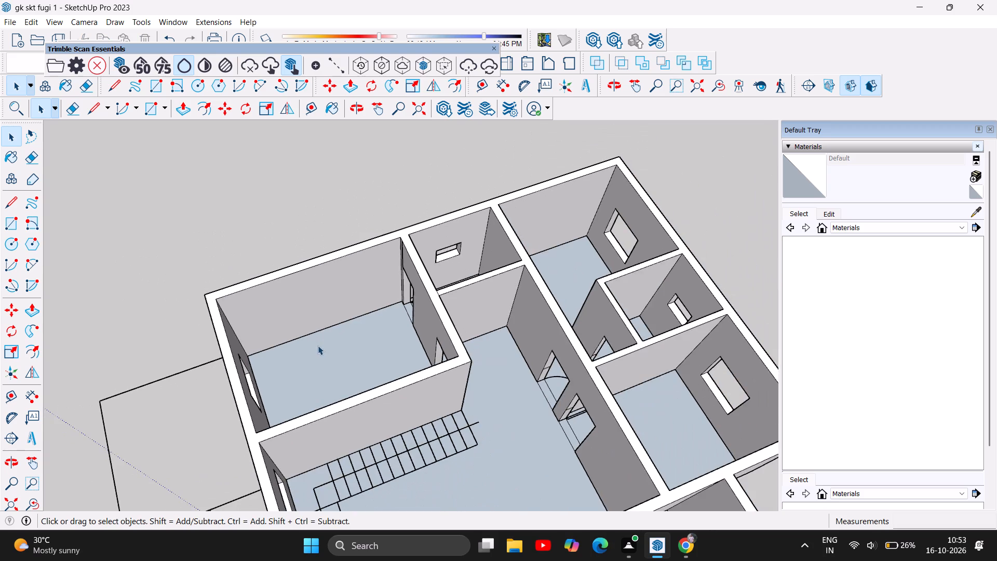
{"action": "scroll", "coordinate": [390, 349], "scroll_direction": "up", "scroll_amount": 5}
{"action": "scroll", "coordinate": [345, 338], "scroll_direction": "up", "scroll_amount": 1}
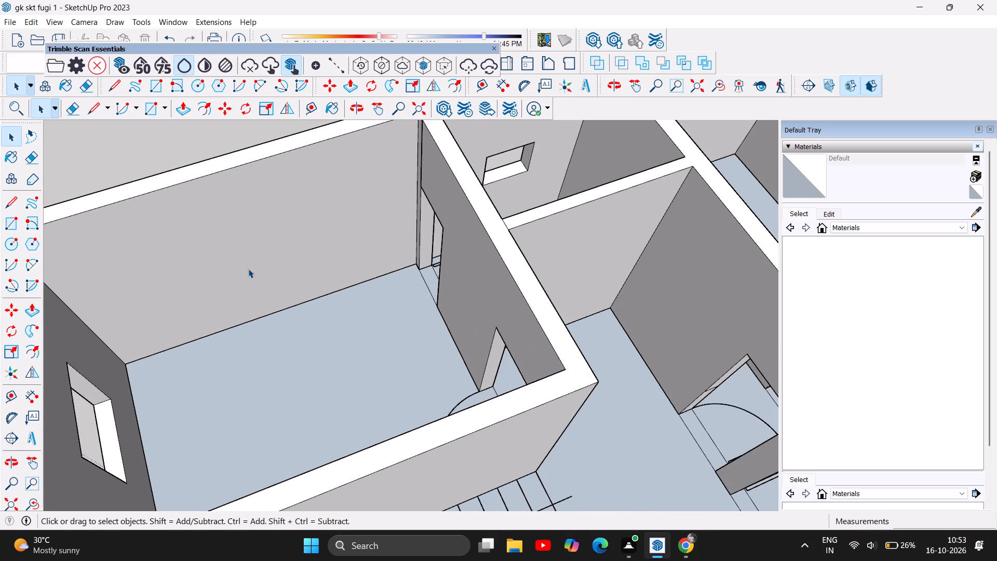
{"action": "scroll", "coordinate": [249, 273], "scroll_direction": "down", "scroll_amount": 8}
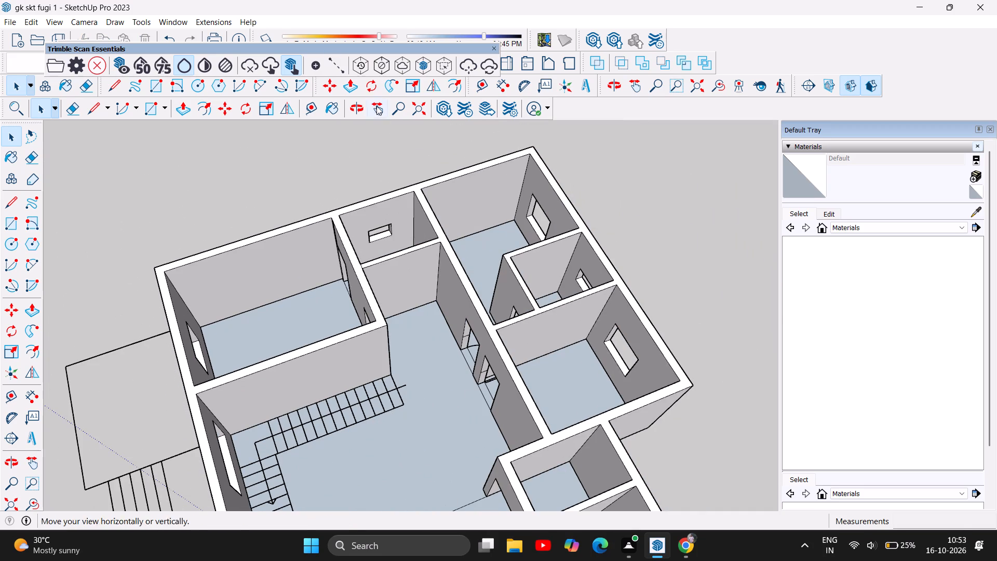
{"action": "left_click", "coordinate": [358, 106]}
{"action": "left_click_drag", "start_coordinate": [489, 271], "coordinate": [253, 267]}
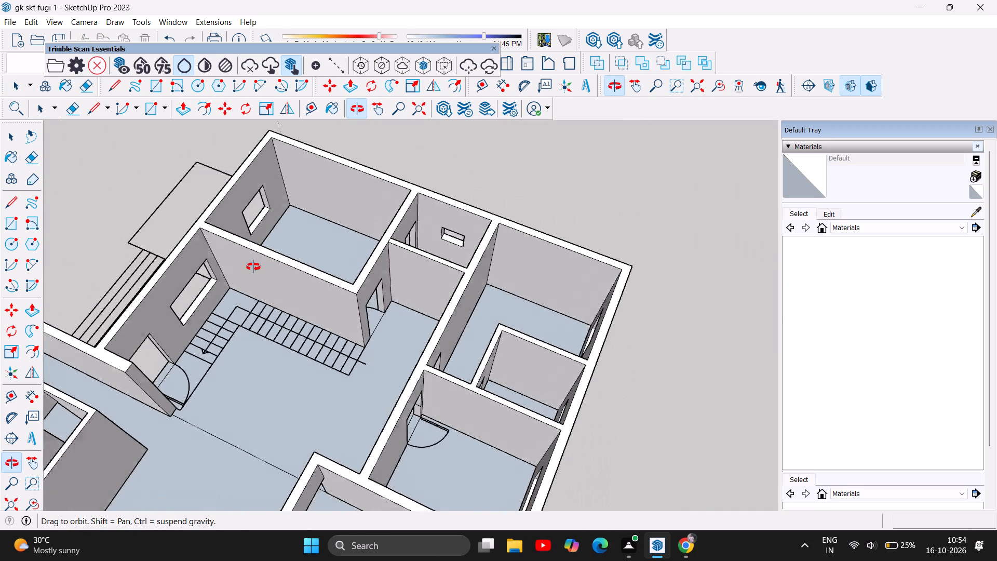
{"action": "left_click_drag", "start_coordinate": [253, 267], "coordinate": [248, 265]}
{"action": "left_click_drag", "start_coordinate": [496, 250], "coordinate": [240, 212]}
{"action": "left_click_drag", "start_coordinate": [656, 298], "coordinate": [530, 293]}
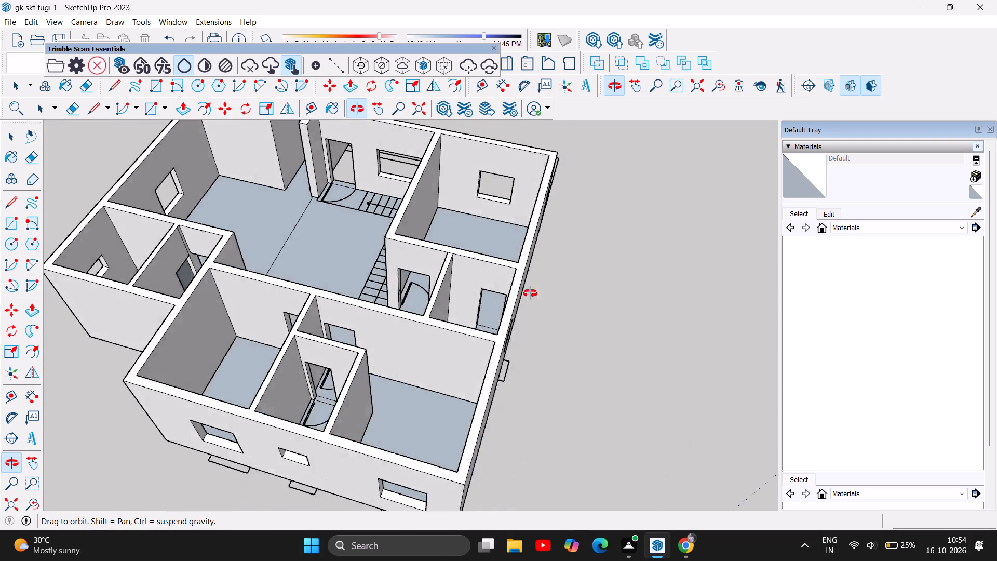
{"action": "left_click_drag", "start_coordinate": [530, 293], "coordinate": [266, 225]}
{"action": "left_click_drag", "start_coordinate": [714, 289], "coordinate": [335, 288]}
{"action": "left_click_drag", "start_coordinate": [502, 286], "coordinate": [429, 310]}
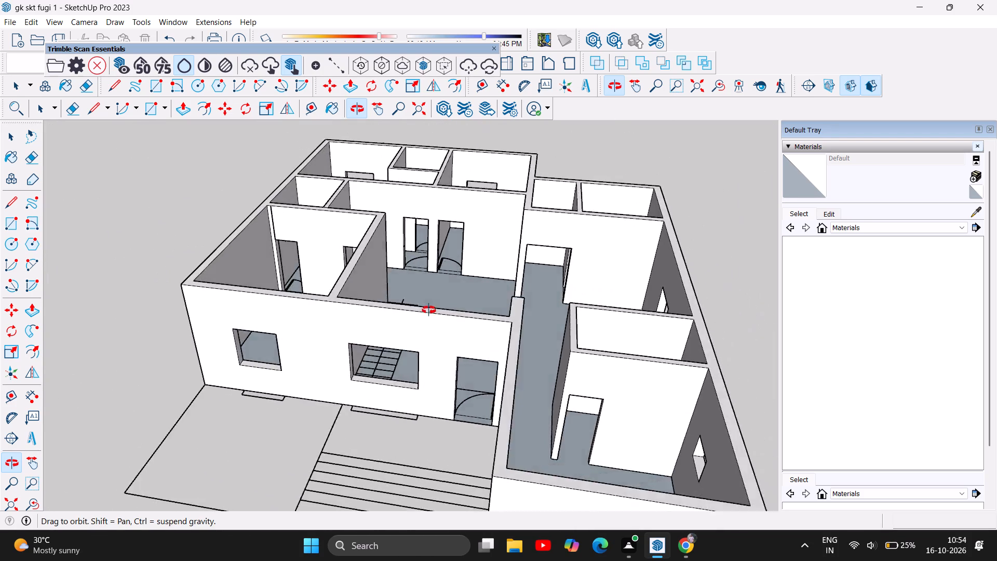
{"action": "left_click_drag", "start_coordinate": [429, 310], "coordinate": [490, 401]}
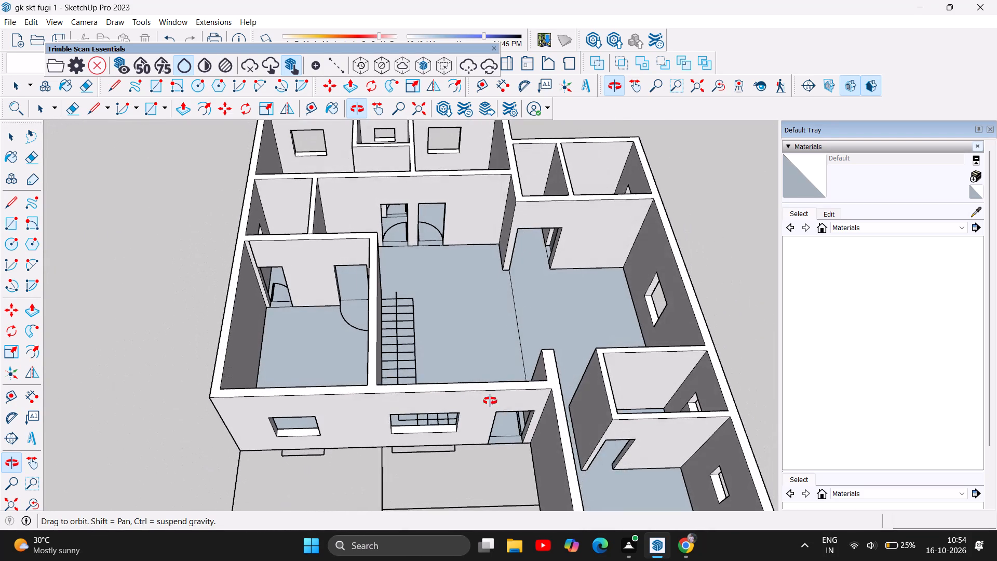
{"action": "left_click_drag", "start_coordinate": [490, 401], "coordinate": [489, 400]}
Examine the whole house from all around, checking the outer walls, window openings and room partitions.
{"action": "scroll", "coordinate": [454, 326], "scroll_direction": "down", "scroll_amount": 5}
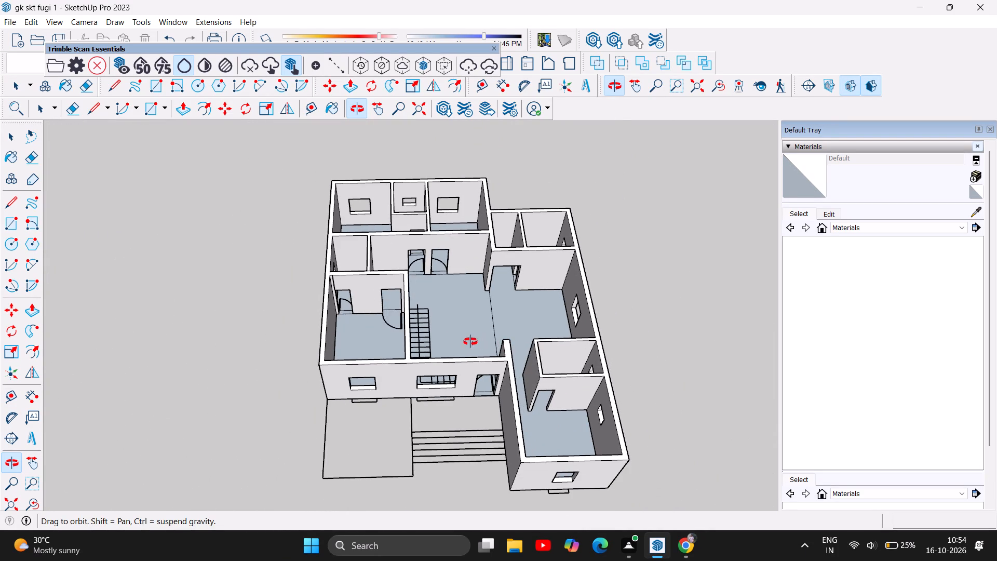
{"action": "left_click_drag", "start_coordinate": [470, 342], "coordinate": [517, 203]}
{"action": "left_click_drag", "start_coordinate": [502, 275], "coordinate": [292, 261]}
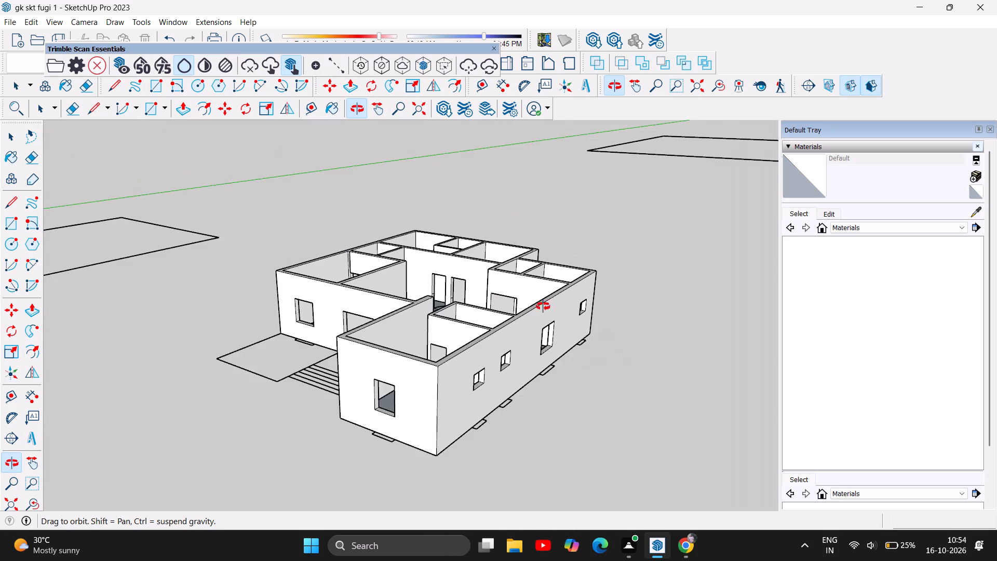
{"action": "left_click_drag", "start_coordinate": [630, 322], "coordinate": [389, 303]}
{"action": "left_click_drag", "start_coordinate": [585, 311], "coordinate": [410, 328]}
{"action": "left_click_drag", "start_coordinate": [628, 358], "coordinate": [505, 375]}
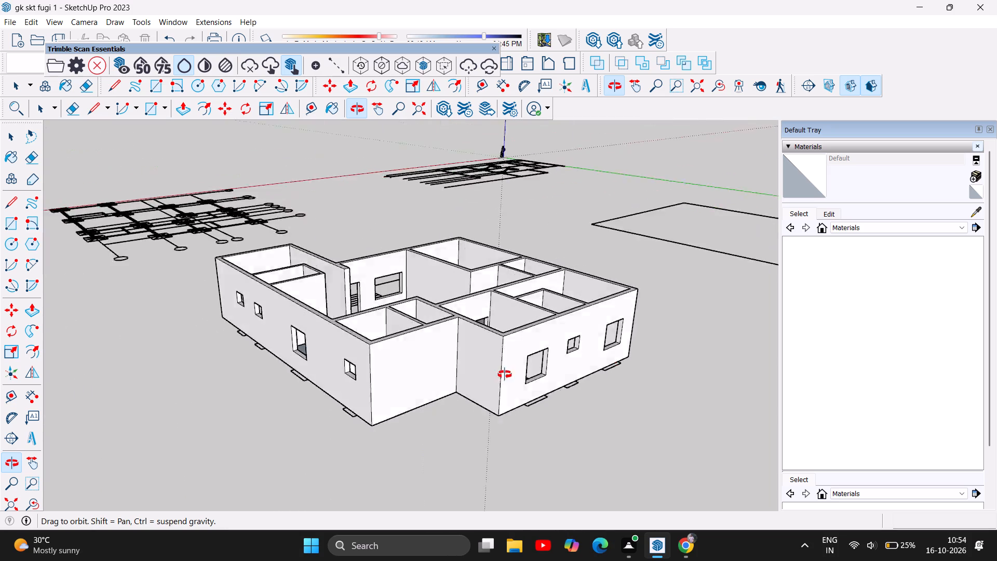
{"action": "left_click_drag", "start_coordinate": [505, 375], "coordinate": [421, 369]}
{"action": "left_click_drag", "start_coordinate": [612, 347], "coordinate": [454, 414]}
{"action": "left_click_drag", "start_coordinate": [723, 368], "coordinate": [495, 375]}
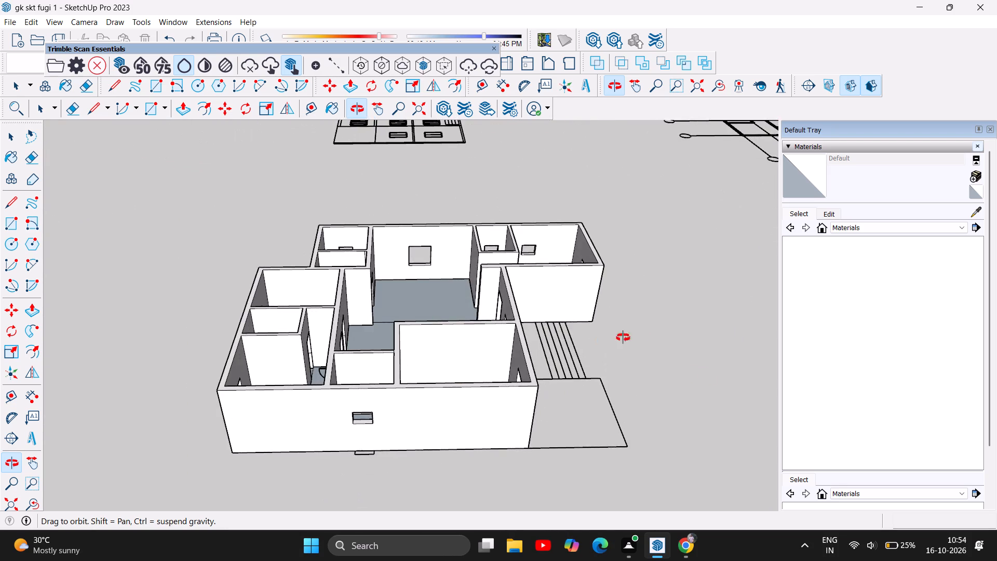
{"action": "left_click_drag", "start_coordinate": [643, 336], "coordinate": [463, 335]}
{"action": "left_click_drag", "start_coordinate": [660, 348], "coordinate": [439, 322]}
{"action": "left_click_drag", "start_coordinate": [698, 328], "coordinate": [576, 346]}
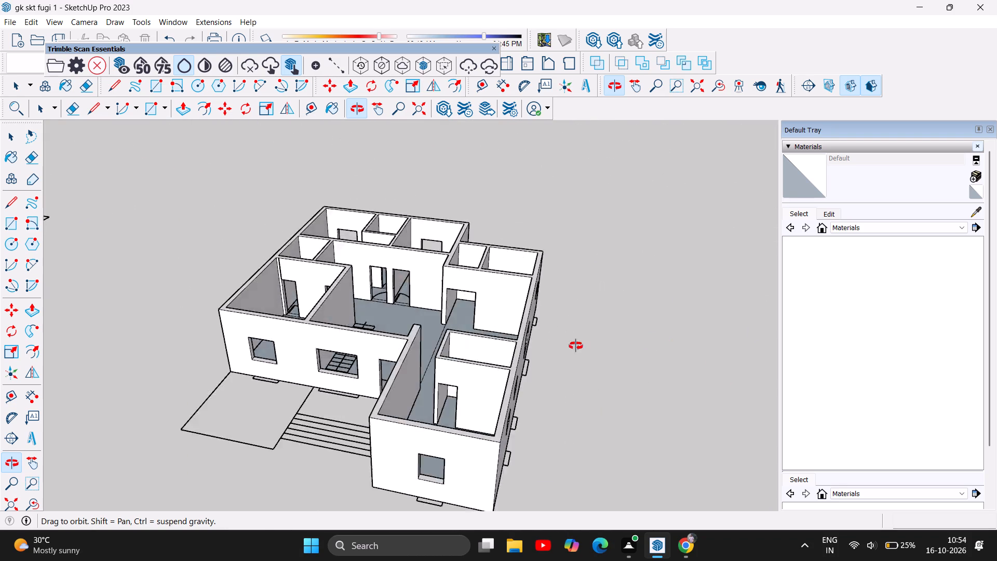
{"action": "left_click_drag", "start_coordinate": [576, 346], "coordinate": [497, 326]}
On the underside of the house, delete the edge along the inner side of the front corner room's outer wall.
{"action": "left_click_drag", "start_coordinate": [535, 442], "coordinate": [654, 180]}
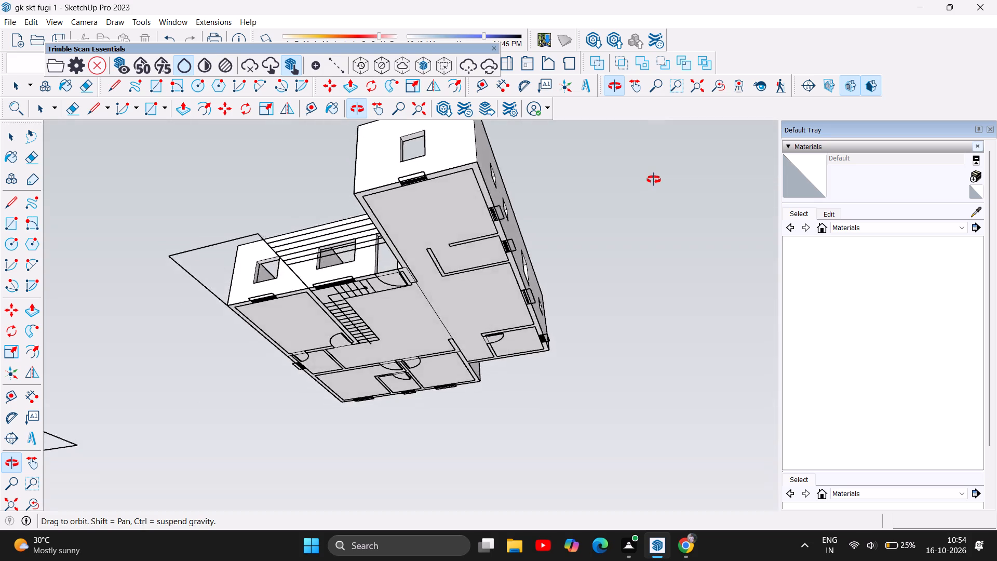
{"action": "left_click_drag", "start_coordinate": [654, 180], "coordinate": [699, 98]}
{"action": "left_click_drag", "start_coordinate": [560, 301], "coordinate": [576, 277]}
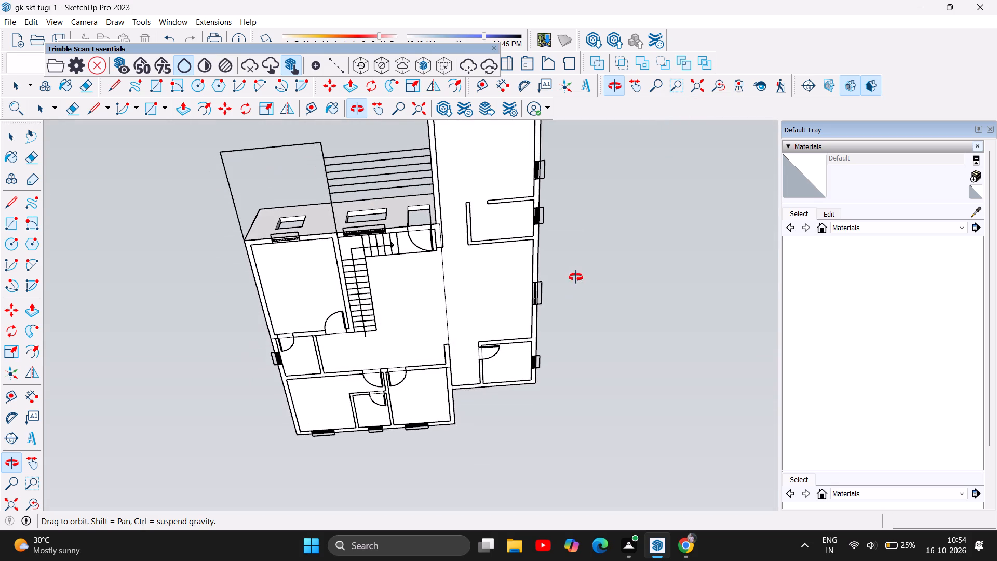
{"action": "left_click_drag", "start_coordinate": [576, 277], "coordinate": [586, 283]}
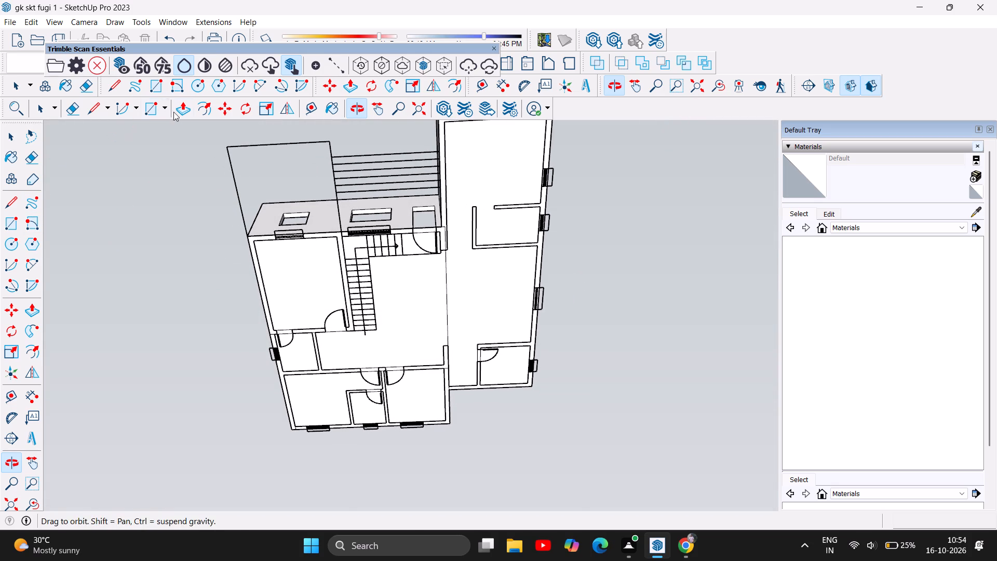
{"action": "left_click", "coordinate": [173, 110]}
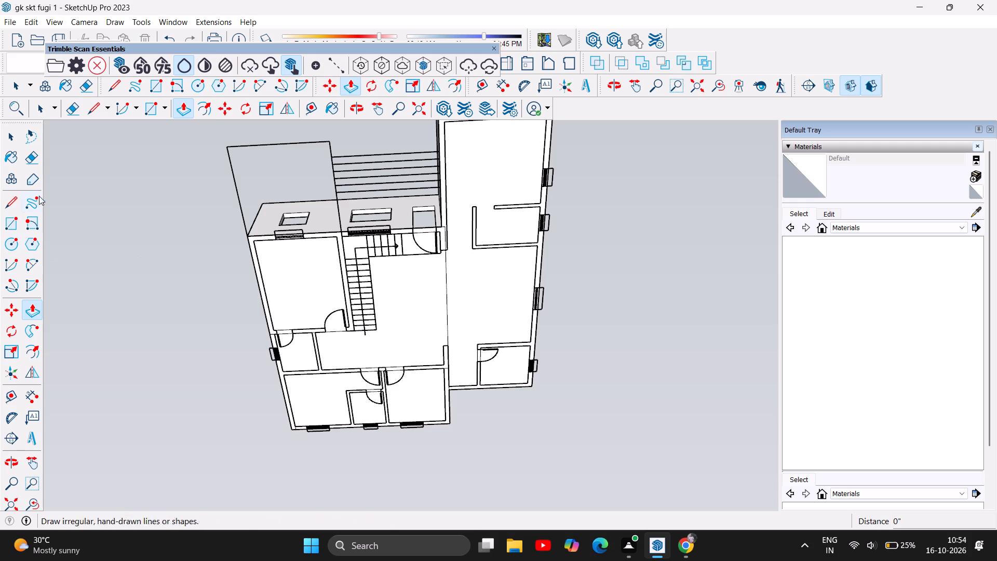
{"action": "left_click", "coordinate": [6, 137]}
{"action": "scroll", "coordinate": [278, 238], "scroll_direction": "up", "scroll_amount": 4}
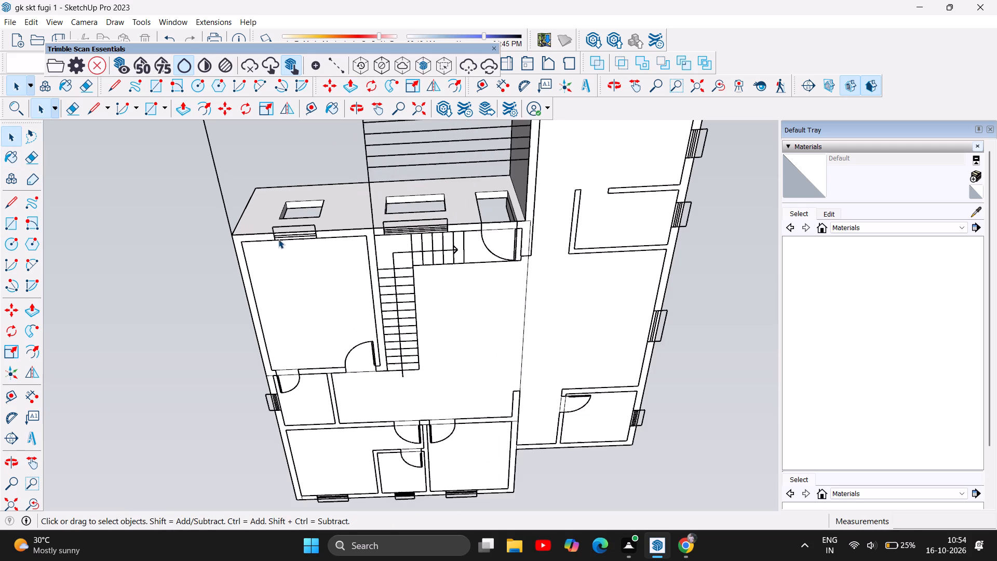
{"action": "left_click", "coordinate": [245, 250]}
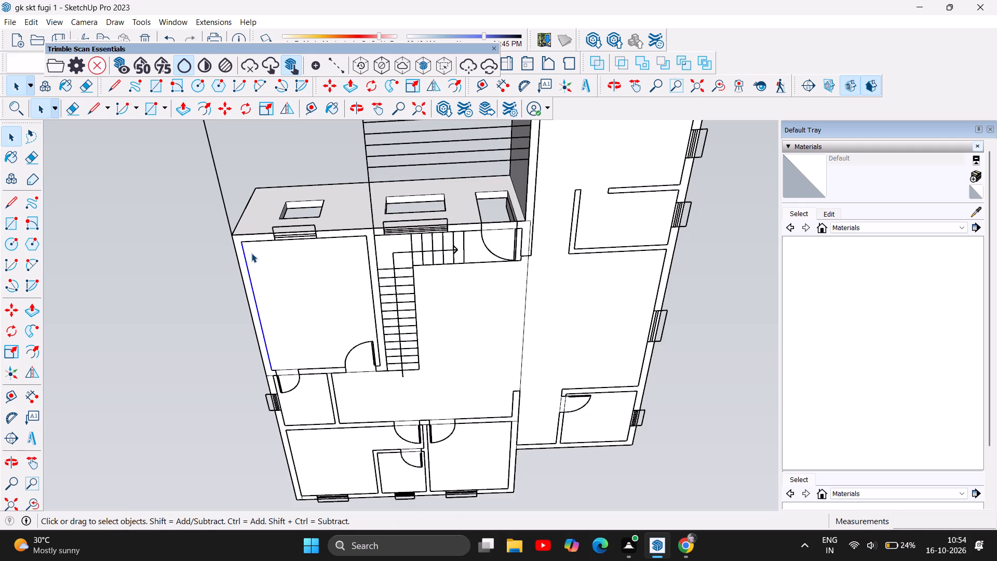
{"action": "key", "text": "Delete"}
Delete the grouped floor-plan linework with the door swings, stairs and window symbols from the underside of the house.
{"action": "left_click", "coordinate": [244, 251]}
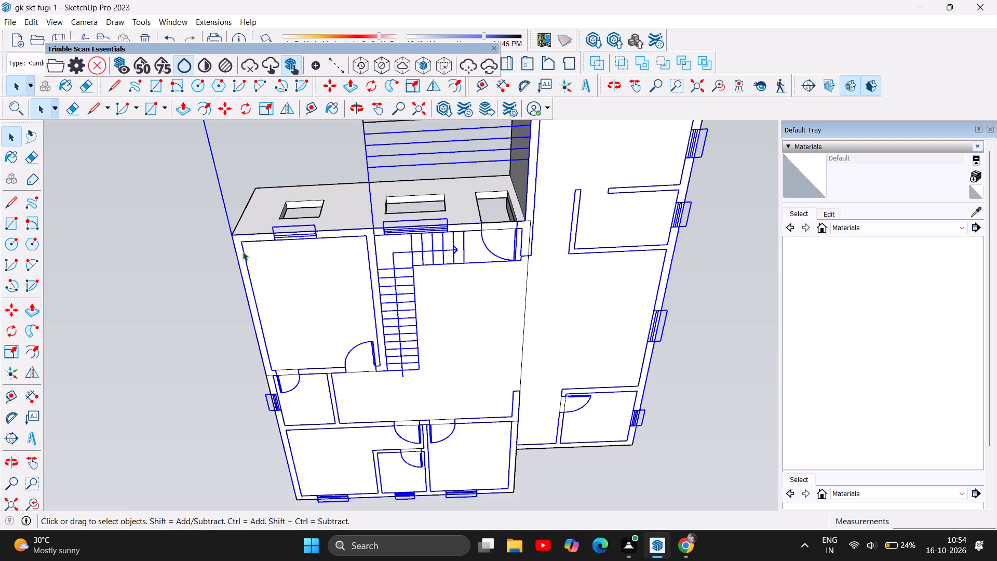
{"action": "key", "text": "Delete"}
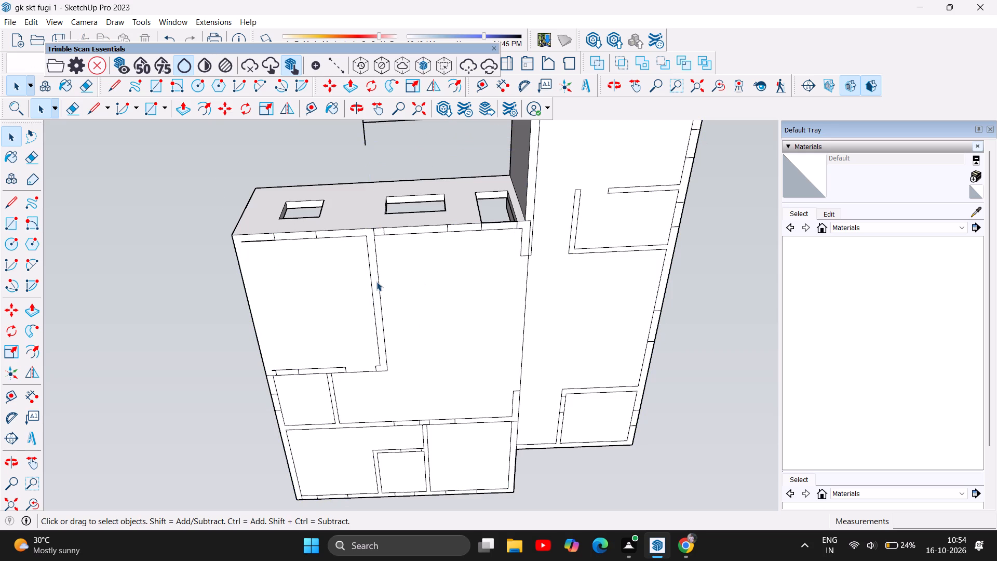
{"action": "left_click", "coordinate": [376, 282]}
{"action": "key", "text": "Escape"}
{"action": "key", "text": "Escape"}
{"action": "key", "text": "Escape"}
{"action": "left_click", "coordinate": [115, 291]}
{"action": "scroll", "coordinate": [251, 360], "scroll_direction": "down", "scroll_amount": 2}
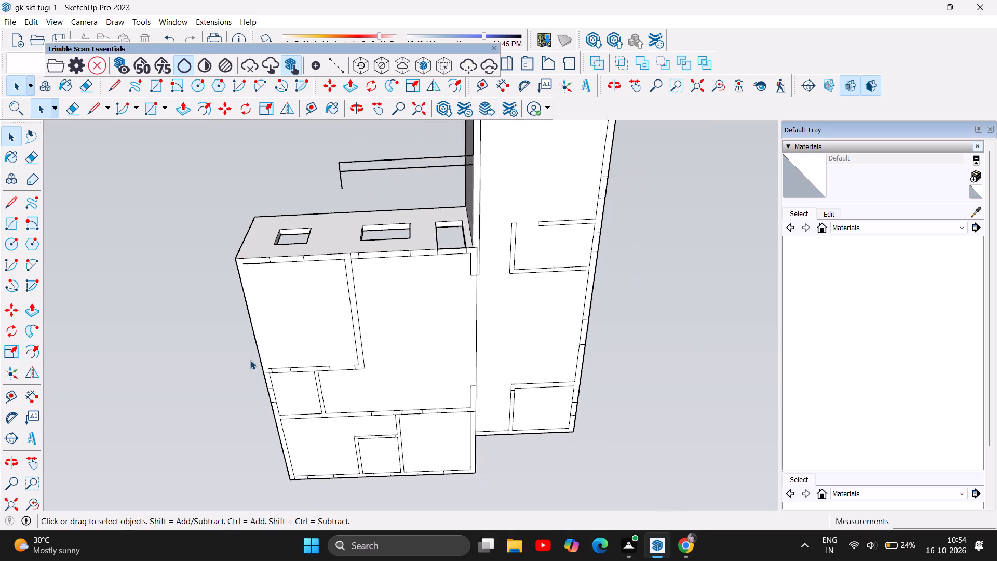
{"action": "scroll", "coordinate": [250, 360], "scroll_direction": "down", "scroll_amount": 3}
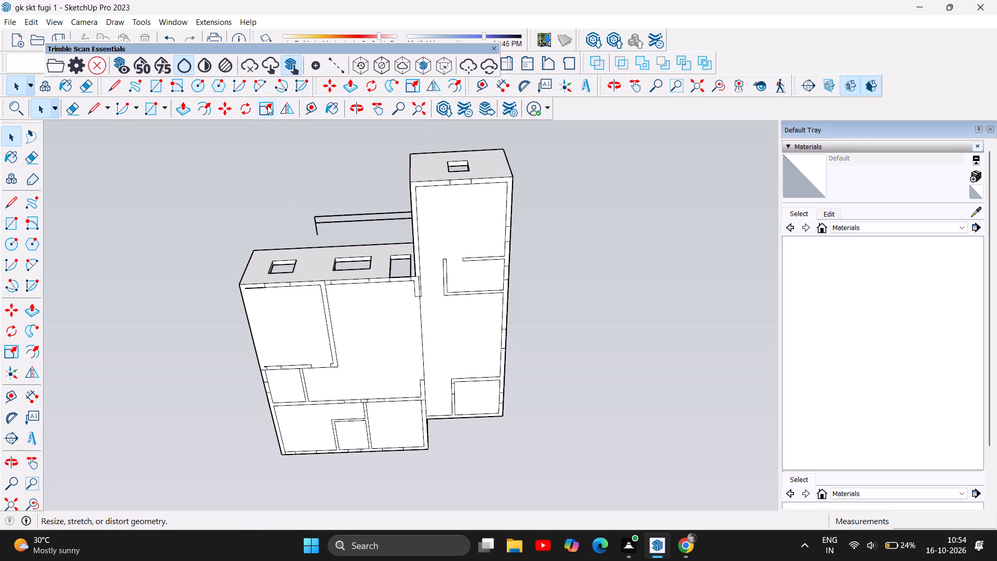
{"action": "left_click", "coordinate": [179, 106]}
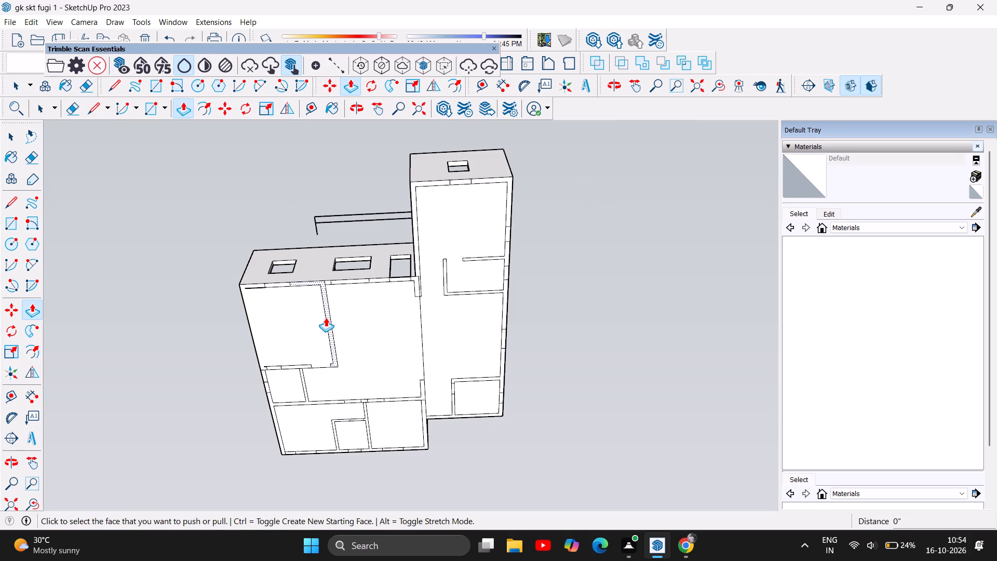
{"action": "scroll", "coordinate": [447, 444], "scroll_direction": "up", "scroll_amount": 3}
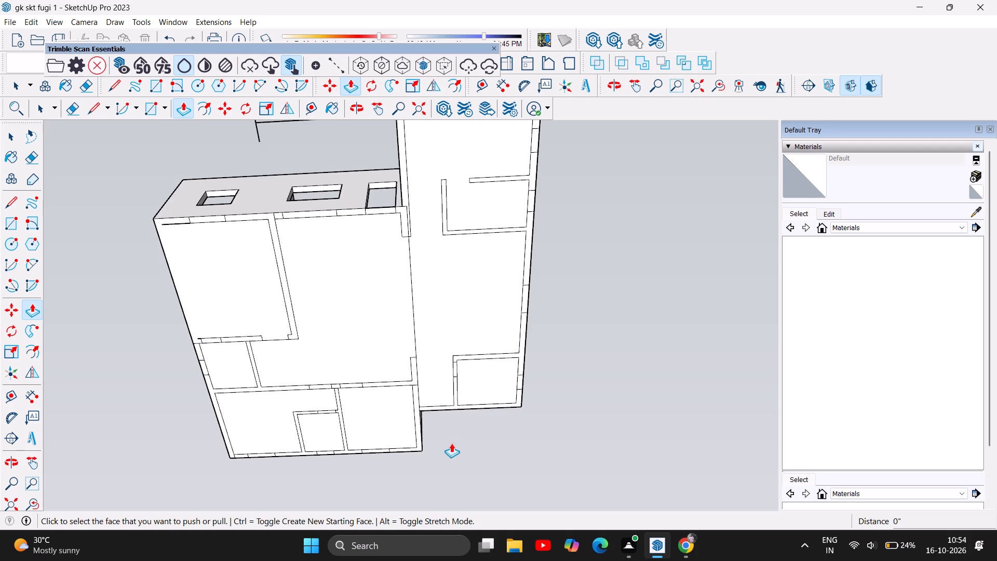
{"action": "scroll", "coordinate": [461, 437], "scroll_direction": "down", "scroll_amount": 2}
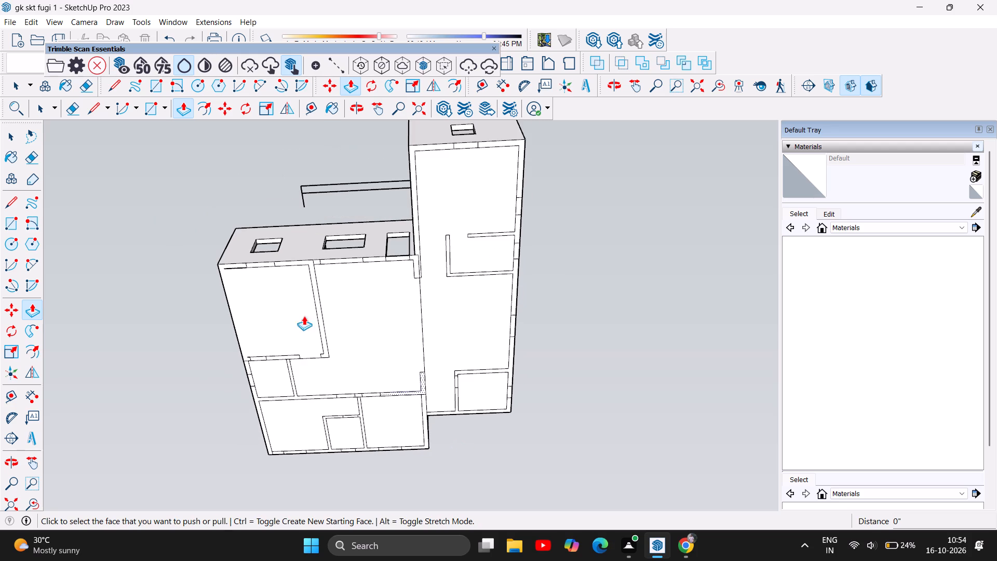
Draw a 38' 9" by 28' 3" rectangle over the underside of the wing containing the corner room, between its opposite outer corners.
{"action": "left_click", "coordinate": [158, 82]}
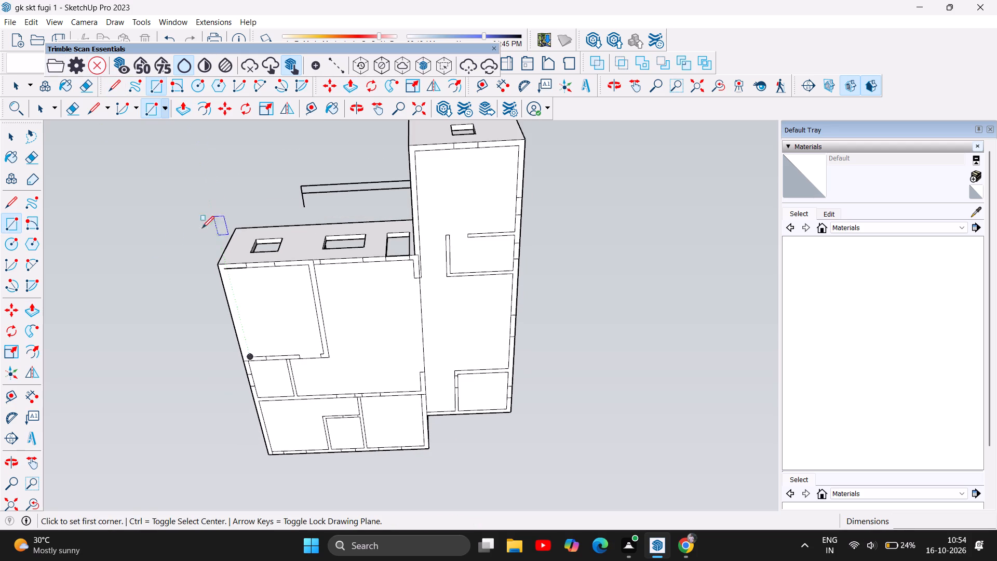
{"action": "scroll", "coordinate": [231, 314], "scroll_direction": "up", "scroll_amount": 6}
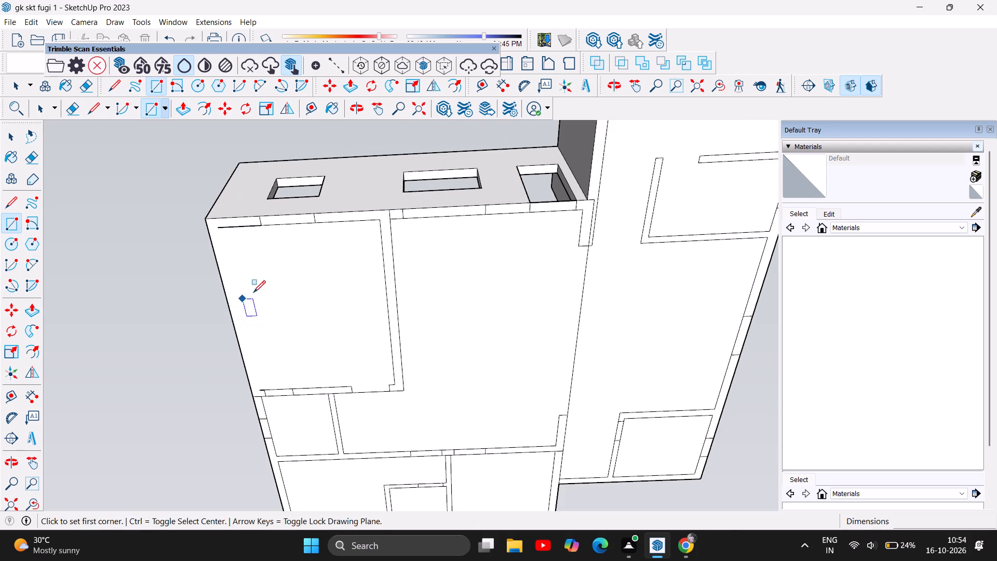
{"action": "left_click", "coordinate": [205, 221]}
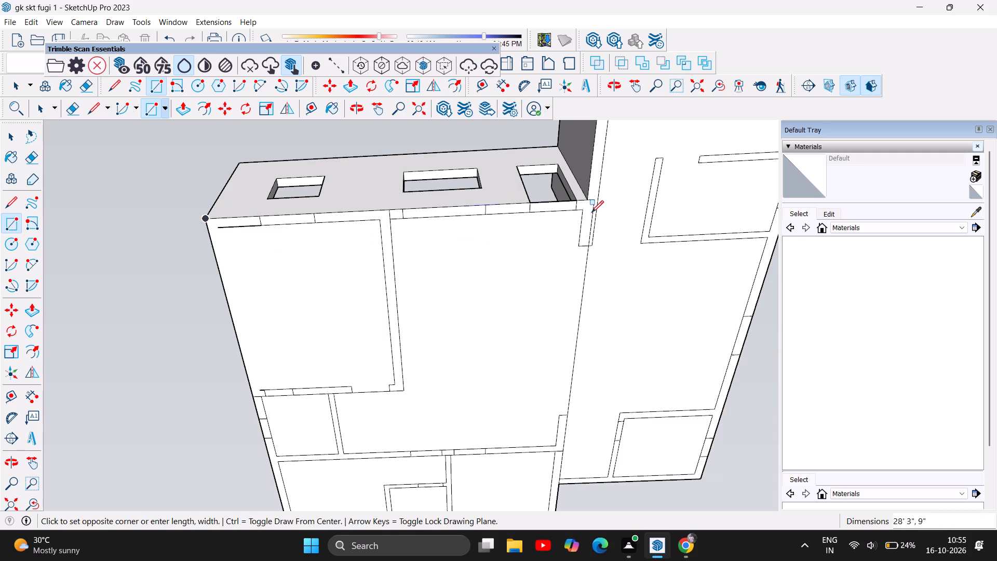
{"action": "scroll", "coordinate": [586, 225], "scroll_direction": "down", "scroll_amount": 4}
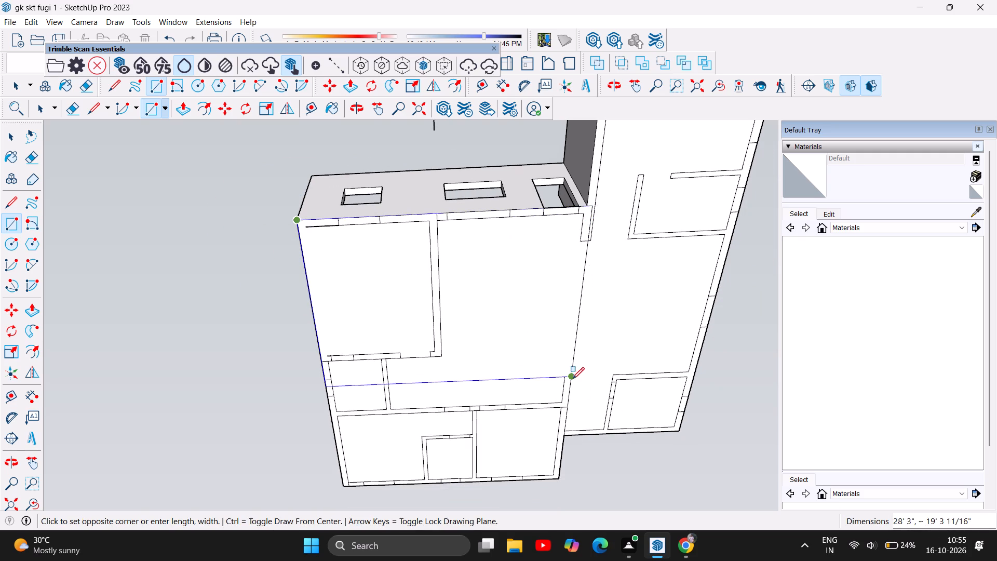
{"action": "left_click", "coordinate": [558, 479]}
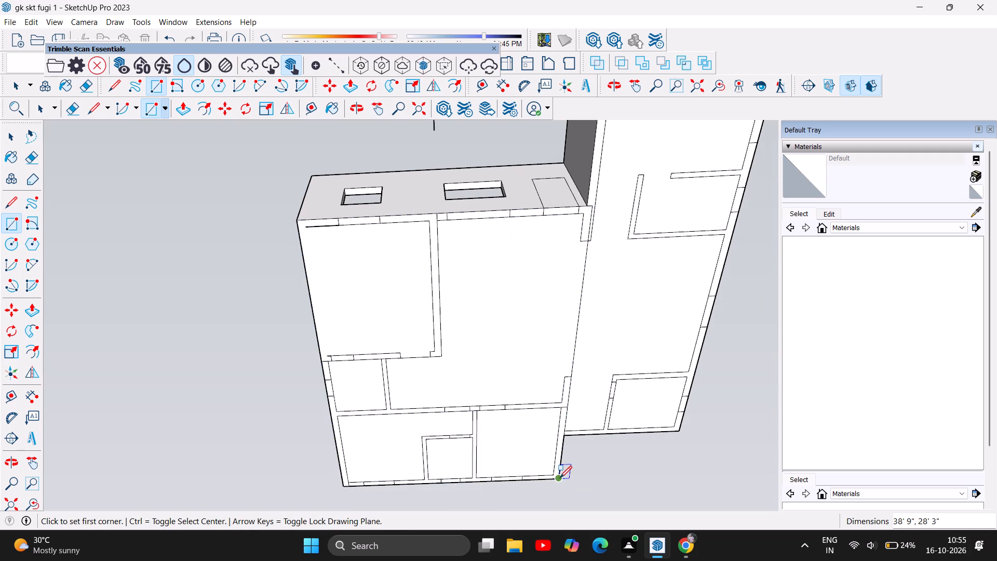
{"action": "key", "text": "Escape"}
{"action": "left_click", "coordinate": [181, 110]}
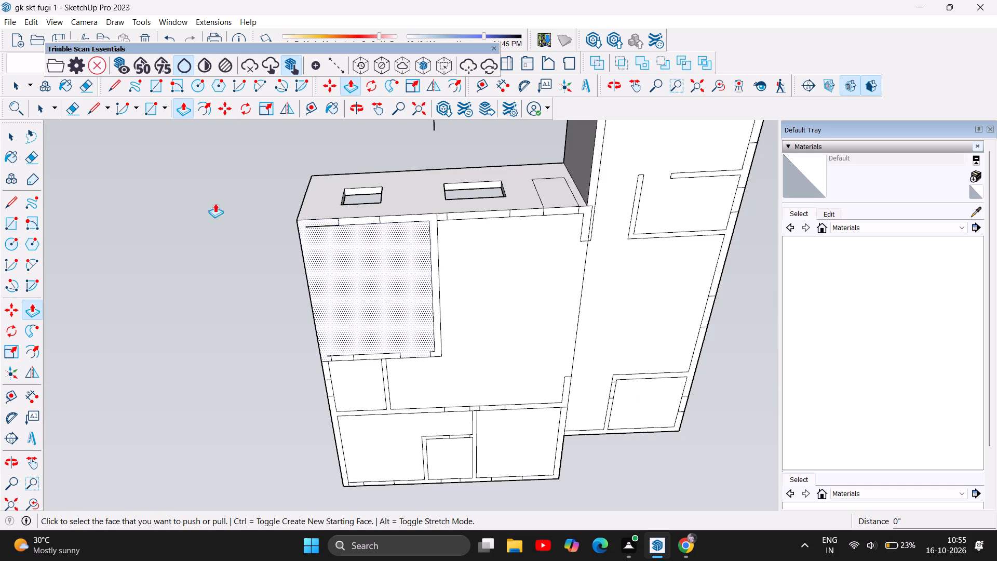
On the underside, delete both long edges of the partition wall between the large corner room and the adjoining open area.
{"action": "left_click", "coordinate": [16, 135]}
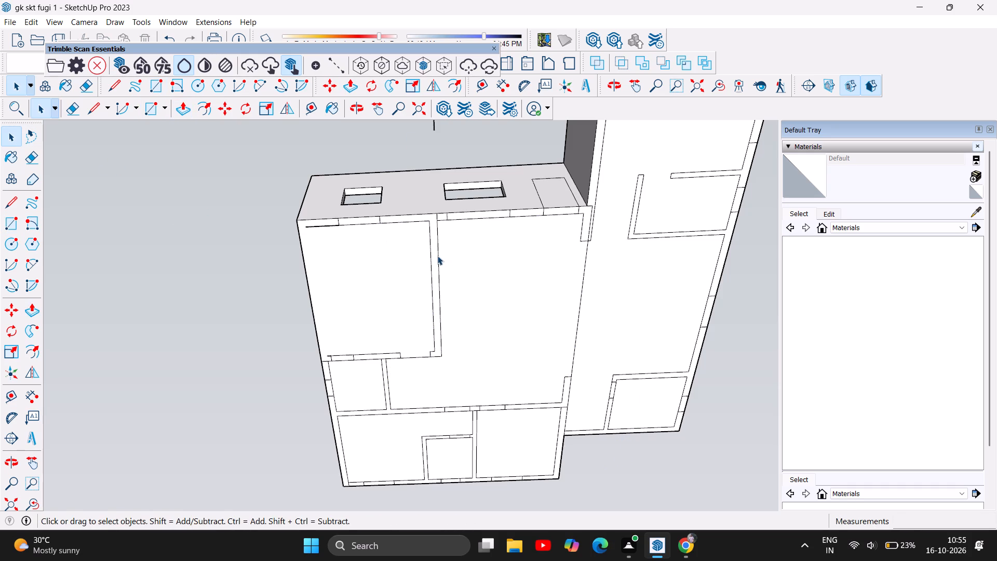
{"action": "left_click", "coordinate": [439, 253]}
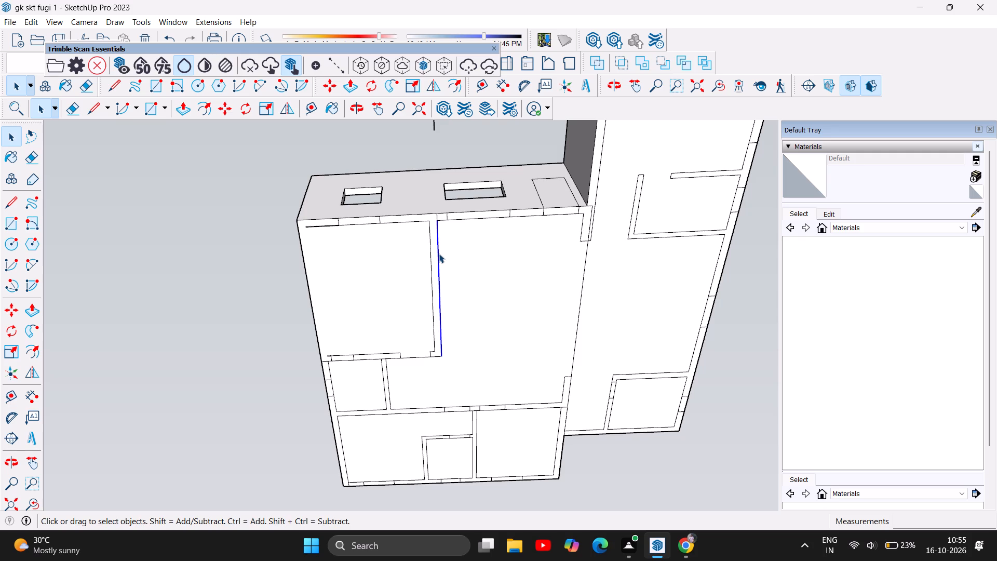
{"action": "key", "text": "Delete"}
{"action": "left_click", "coordinate": [430, 263]}
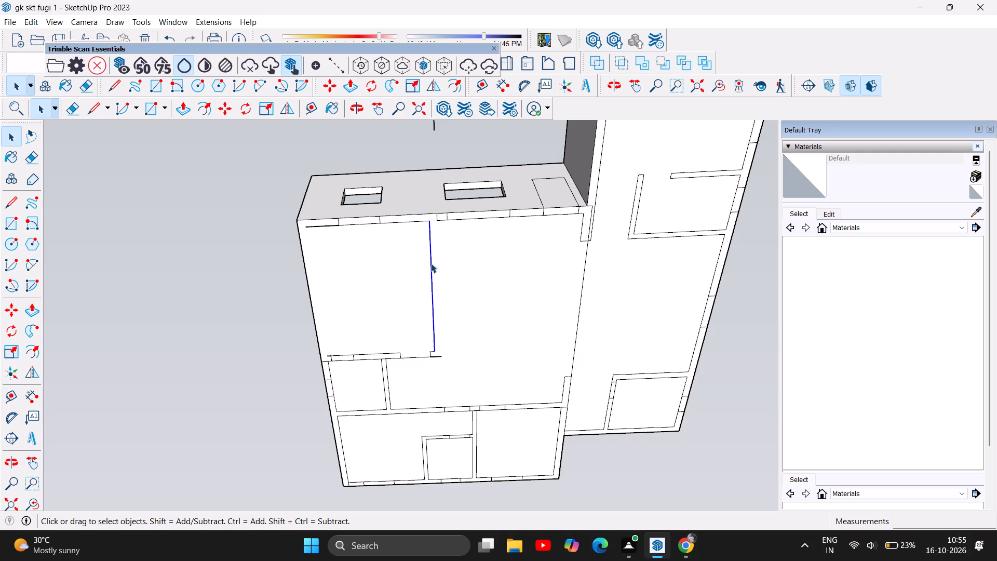
{"action": "key", "text": "Delete"}
Delete the corner room's inner wall edges and short opening ticks along the windowed outer wall, up to the removed partition's end.
{"action": "left_click", "coordinate": [407, 222]}
{"action": "key", "text": "Delete"}
{"action": "left_click", "coordinate": [378, 219]}
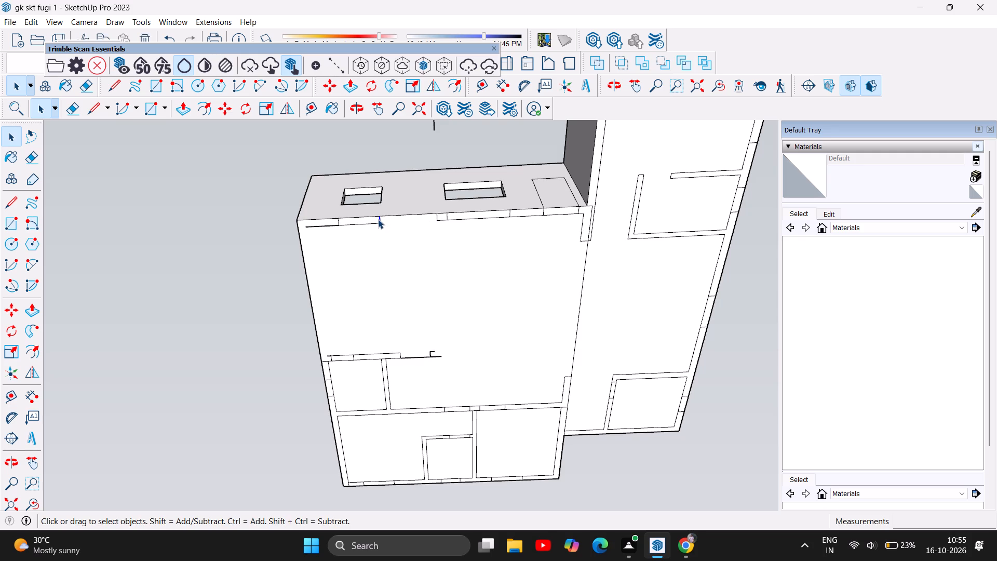
{"action": "key", "text": "Delete"}
{"action": "left_click", "coordinate": [352, 224]}
{"action": "key", "text": "Delete"}
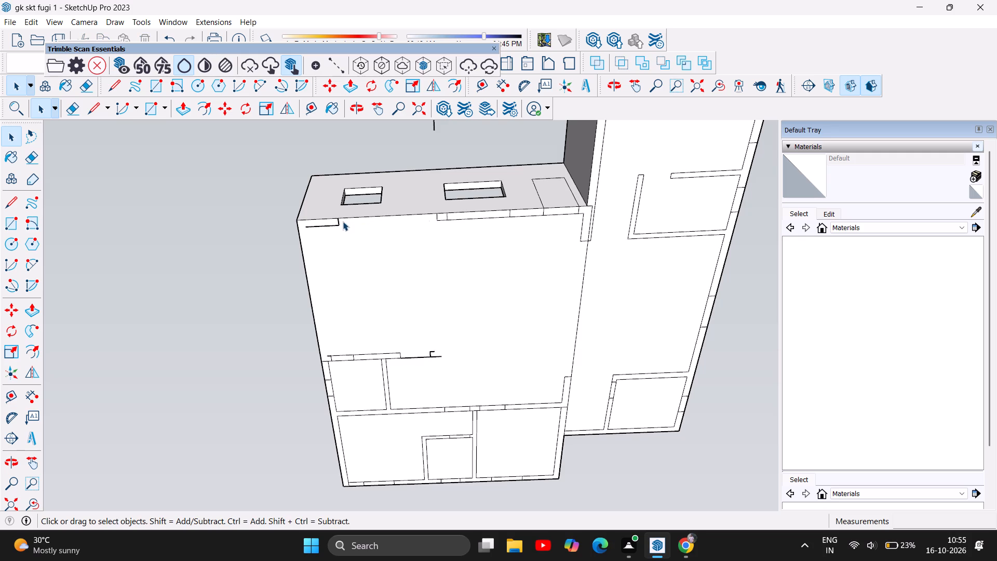
{"action": "left_click", "coordinate": [338, 222]}
{"action": "key", "text": "Delete"}
{"action": "left_click", "coordinate": [334, 224]}
{"action": "key", "text": "Delete"}
{"action": "left_click", "coordinate": [436, 216]}
{"action": "key", "text": "Delete"}
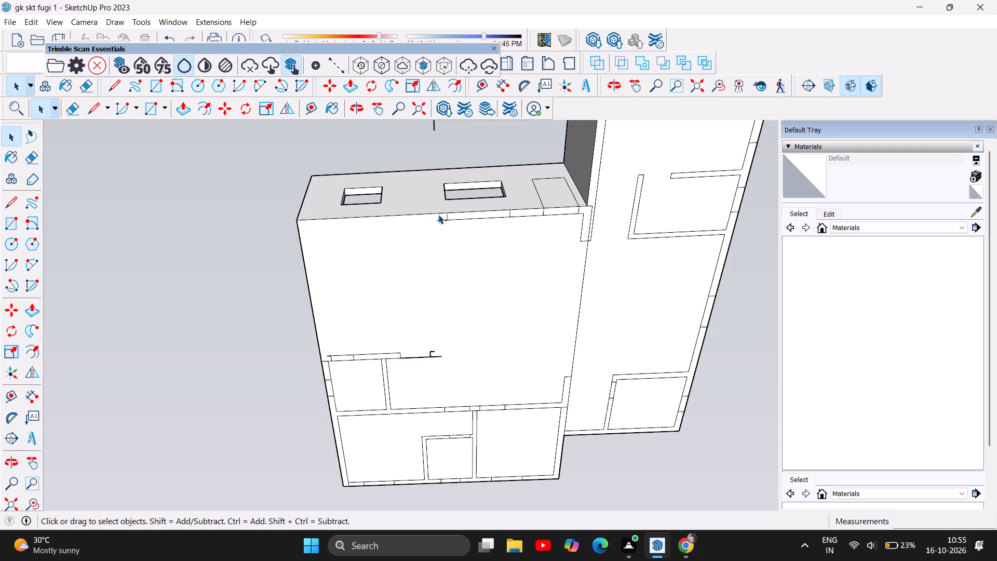
{"action": "left_click", "coordinate": [445, 214]}
{"action": "left_click", "coordinate": [445, 216]}
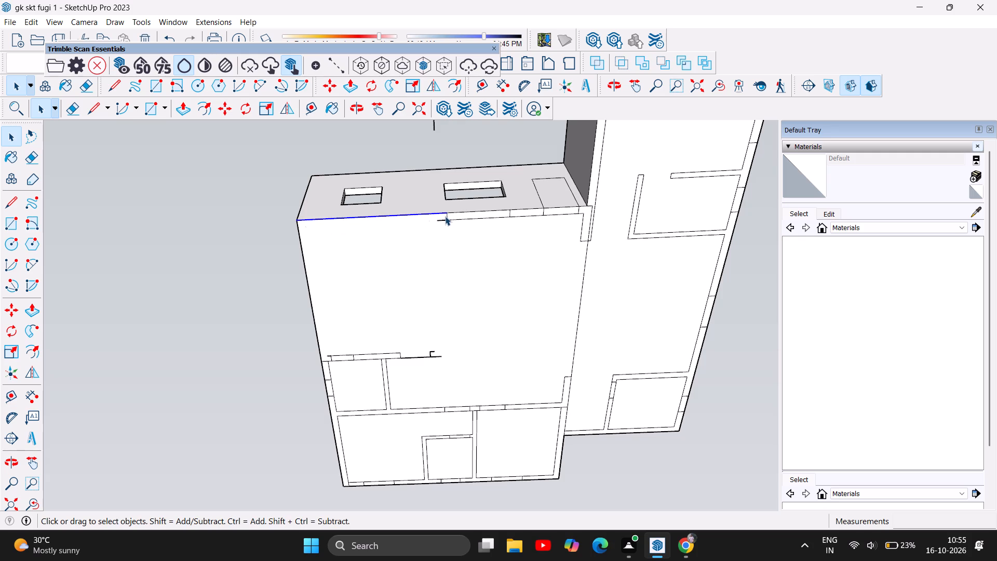
{"action": "key", "text": "Escape"}
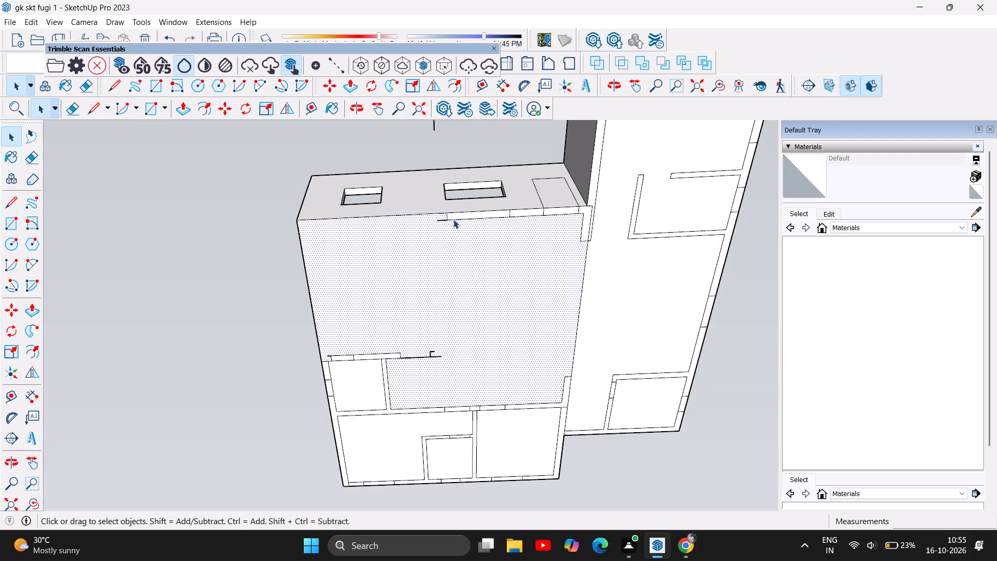
{"action": "left_click", "coordinate": [224, 293]}
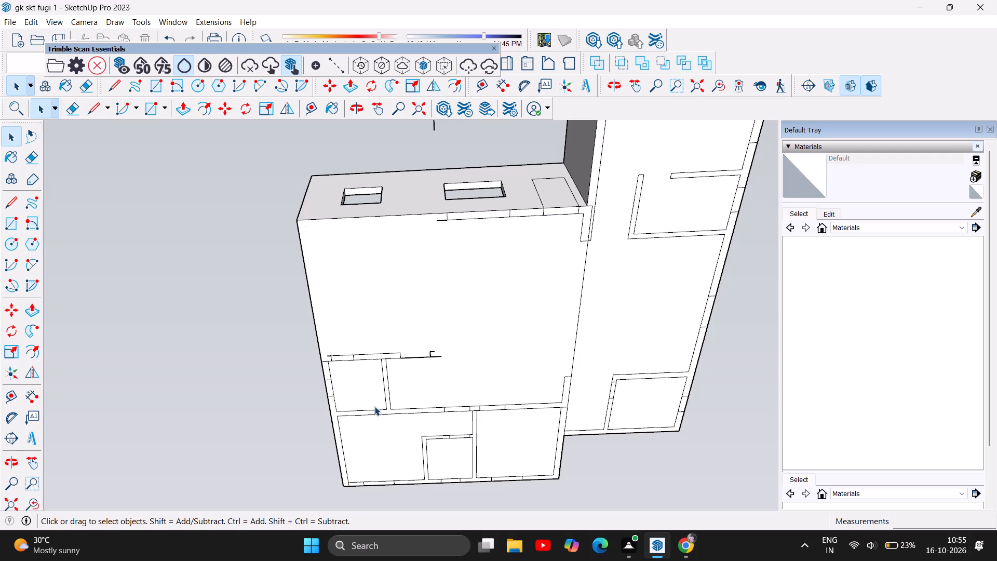
Delete the long edges of the partition wall between the large corner room and the small room beside it.
{"action": "left_click", "coordinate": [375, 358]}
{"action": "key", "text": "Delete"}
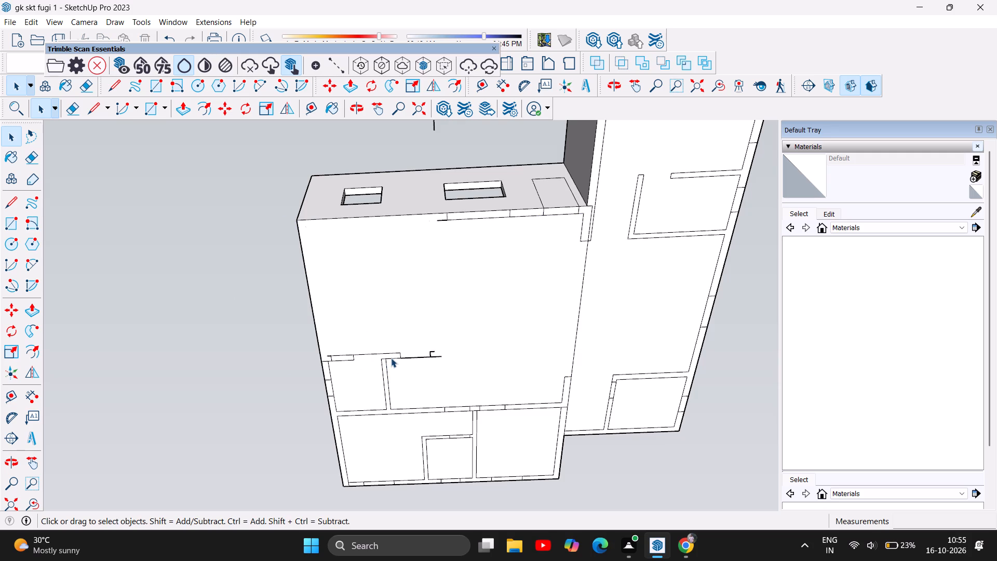
{"action": "left_click", "coordinate": [391, 358]}
{"action": "key", "text": "Delete"}
{"action": "left_click", "coordinate": [407, 356]}
{"action": "key", "text": "Delete"}
{"action": "left_click", "coordinate": [392, 350]}
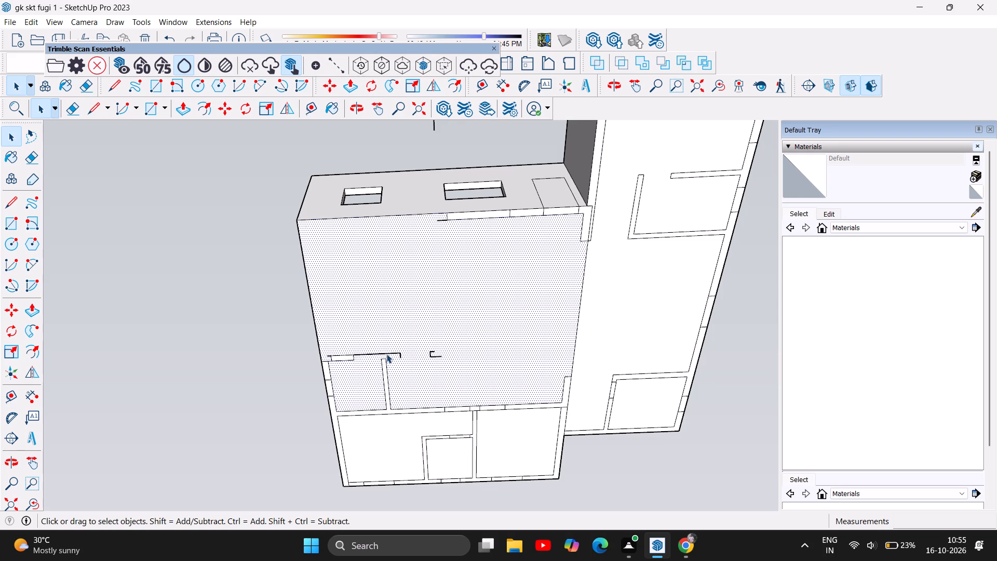
{"action": "left_click", "coordinate": [229, 383]}
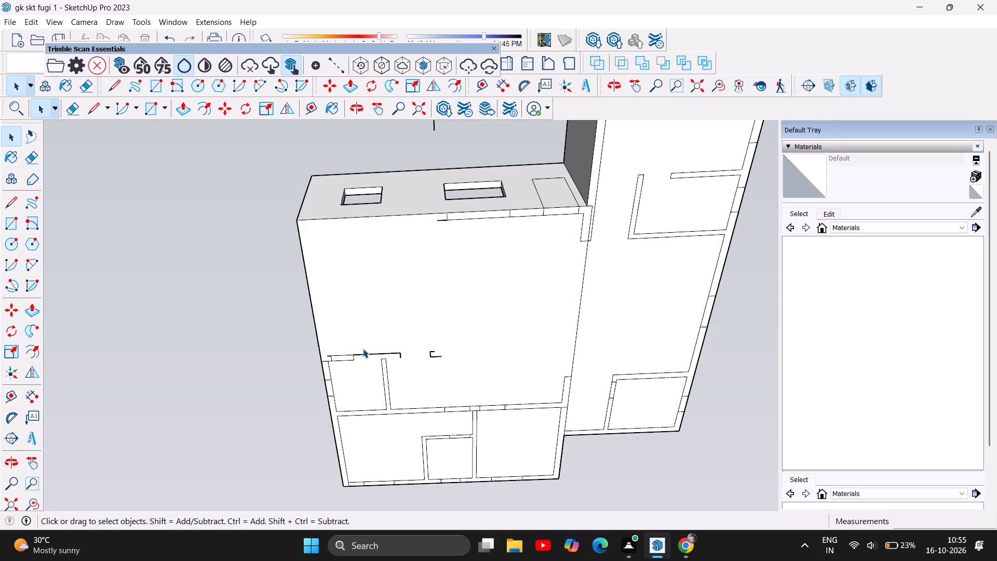
{"action": "left_click", "coordinate": [367, 353]}
{"action": "key", "text": "Delete"}
Delete the two long edges and the short end edge of the partition wall along the small room's inner side.
{"action": "left_click", "coordinate": [382, 364]}
{"action": "key", "text": "Delete"}
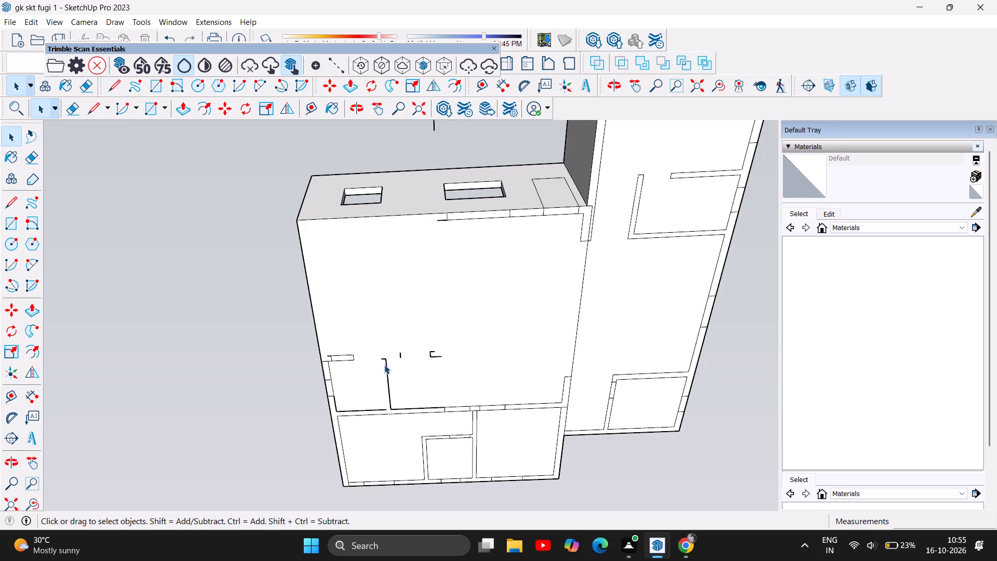
{"action": "left_click", "coordinate": [386, 366]}
{"action": "key", "text": "Delete"}
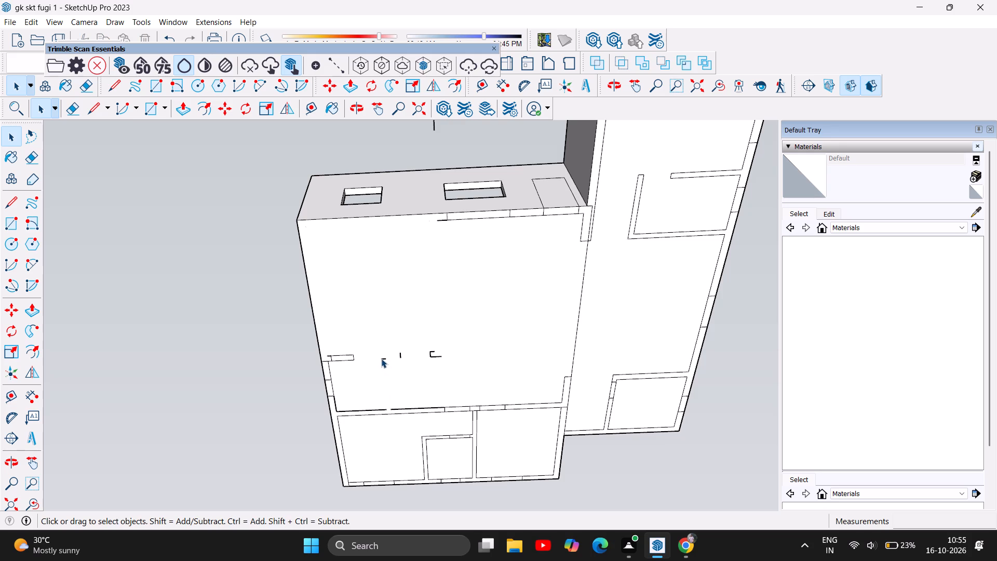
{"action": "left_click", "coordinate": [381, 358]}
{"action": "key", "text": "Delete"}
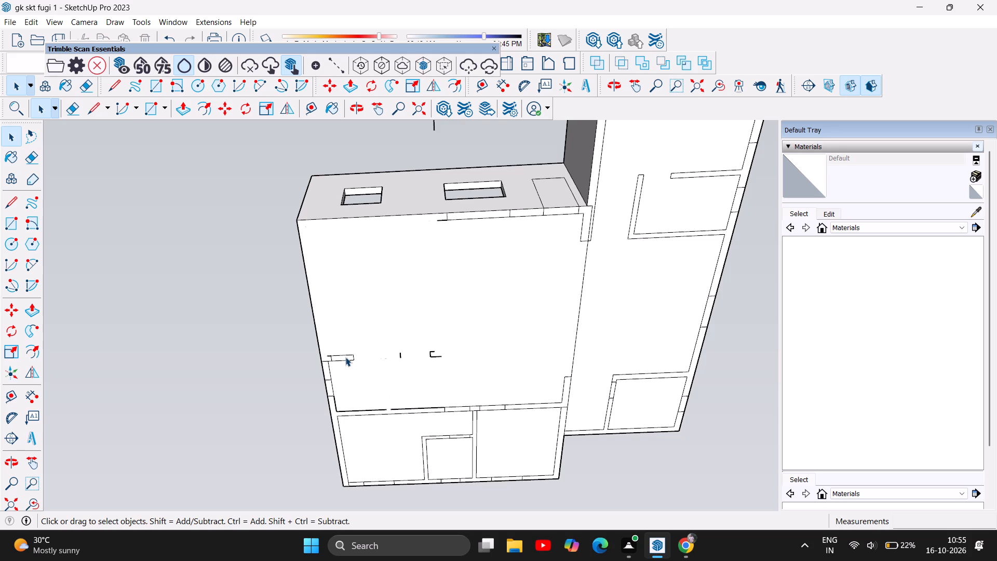
Delete both long edges and the small leftover pieces of the partition stub beside the outer side wall on the underside.
{"action": "left_click", "coordinate": [349, 359]}
{"action": "key", "text": "Delete"}
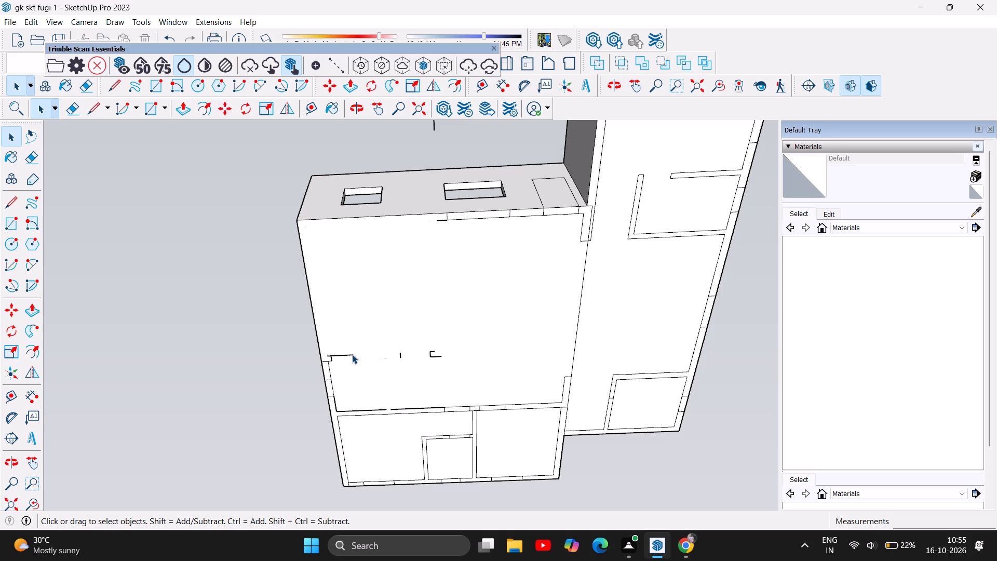
{"action": "left_click", "coordinate": [352, 354]}
{"action": "key", "text": "Delete"}
{"action": "left_click", "coordinate": [331, 357]}
{"action": "key", "text": "Delete"}
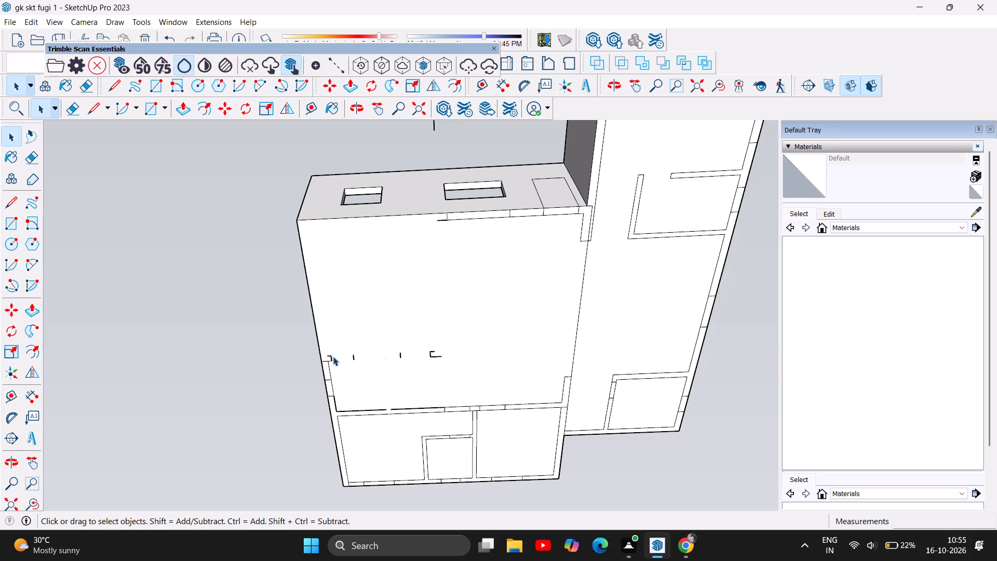
{"action": "scroll", "coordinate": [329, 357], "scroll_direction": "up", "scroll_amount": 4}
{"action": "left_click", "coordinate": [332, 357]}
{"action": "key", "text": "Delete"}
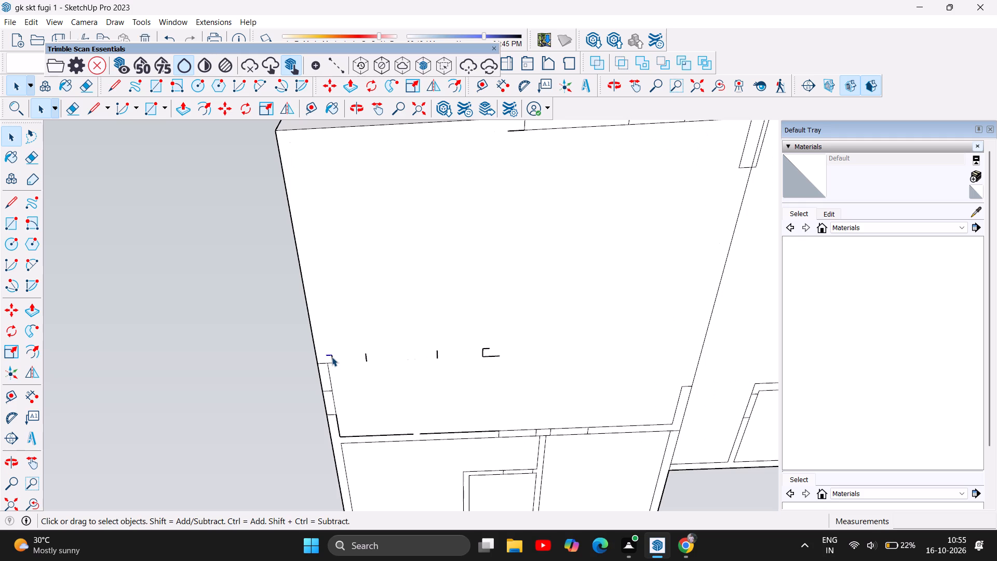
{"action": "left_click", "coordinate": [332, 359]}
{"action": "key", "text": "Delete"}
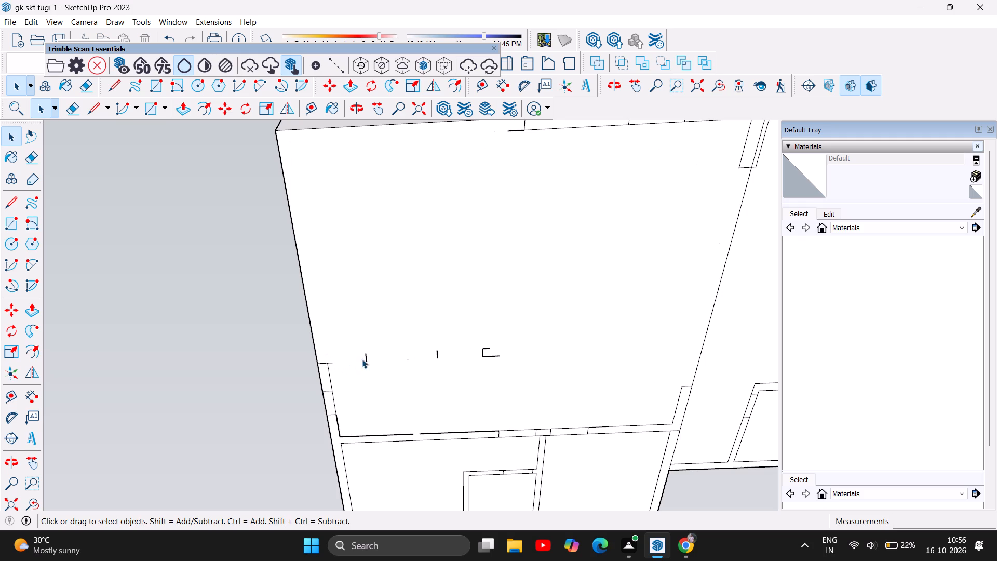
Delete the two isolated short ticks and the three-edge hook left in the middle of the large underside face.
{"action": "double_click", "coordinate": [365, 356]}
{"action": "key", "text": "Delete"}
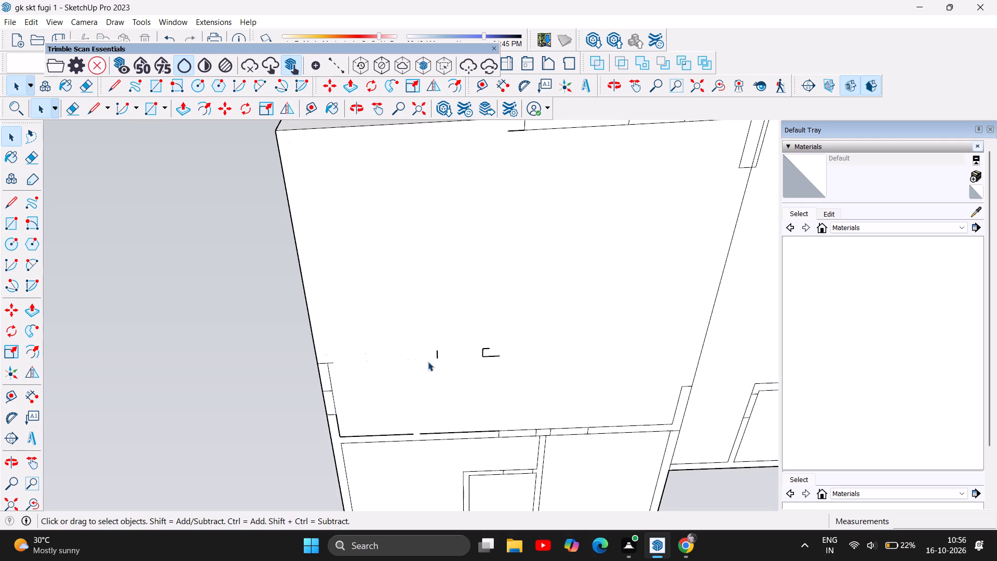
{"action": "left_click", "coordinate": [436, 355]}
{"action": "key", "text": "Delete"}
{"action": "left_click", "coordinate": [482, 348]}
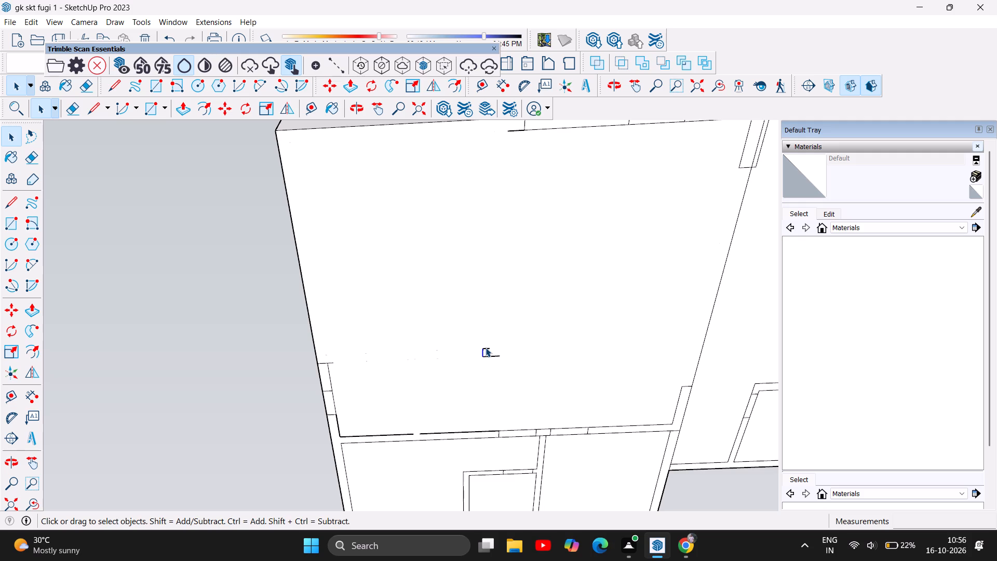
{"action": "key", "text": "Delete"}
{"action": "left_click", "coordinate": [486, 348]}
{"action": "key", "text": "Delete"}
{"action": "left_click", "coordinate": [488, 355]}
{"action": "key", "text": "Delete"}
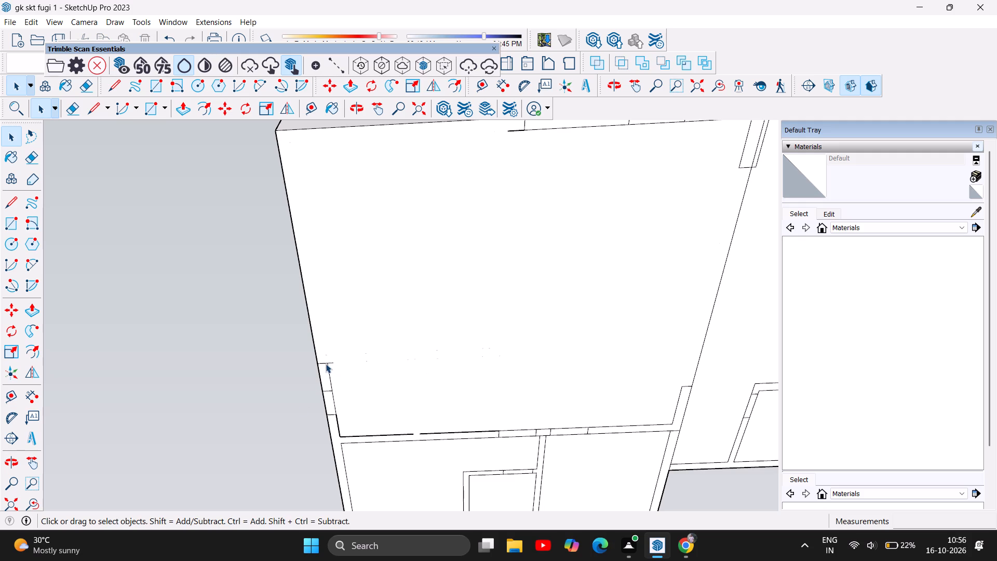
Delete the opening tick, adjoining inner wall edge and leftover short line on the outer side wall near the removed partition stub.
{"action": "left_click", "coordinate": [324, 362]}
{"action": "key", "text": "Delete"}
{"action": "left_click", "coordinate": [330, 371]}
{"action": "key", "text": "Delete"}
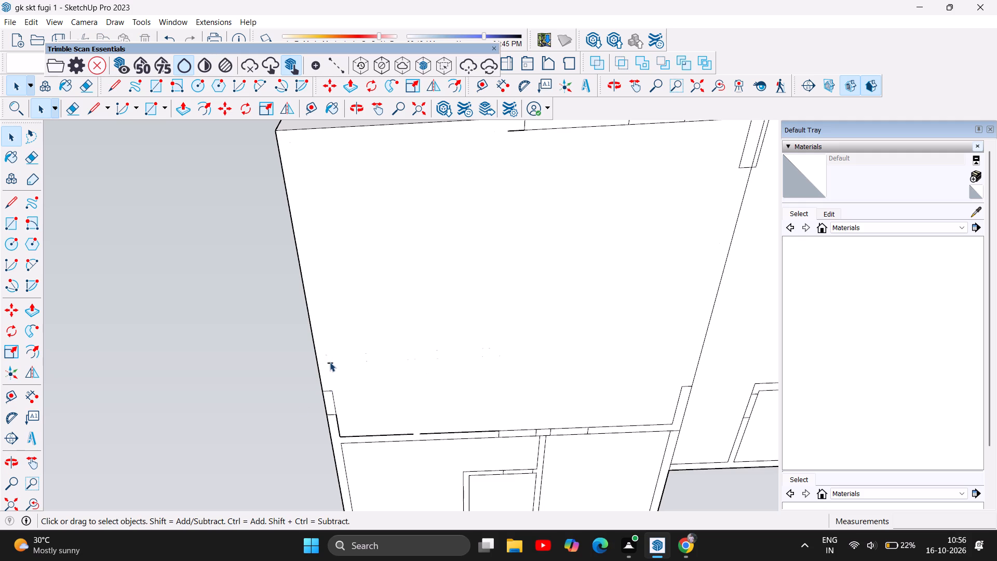
{"action": "left_click", "coordinate": [330, 362]}
{"action": "key", "text": "Delete"}
Erase the long partition edge facing the cleared area, on the segment starting at the outer side wall's corner.
{"action": "scroll", "coordinate": [423, 314], "scroll_direction": "down", "scroll_amount": 5}
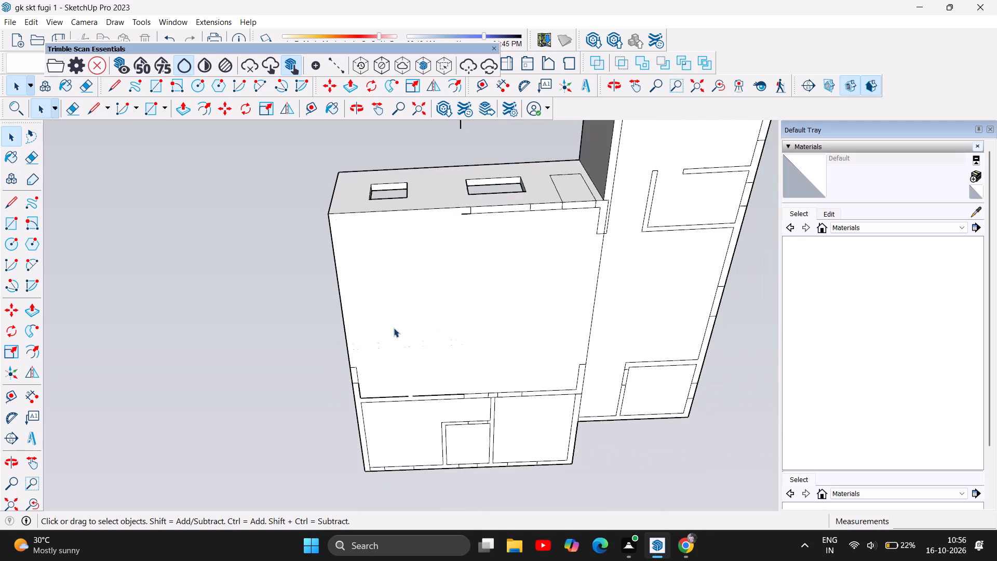
{"action": "scroll", "coordinate": [386, 419], "scroll_direction": "up", "scroll_amount": 2}
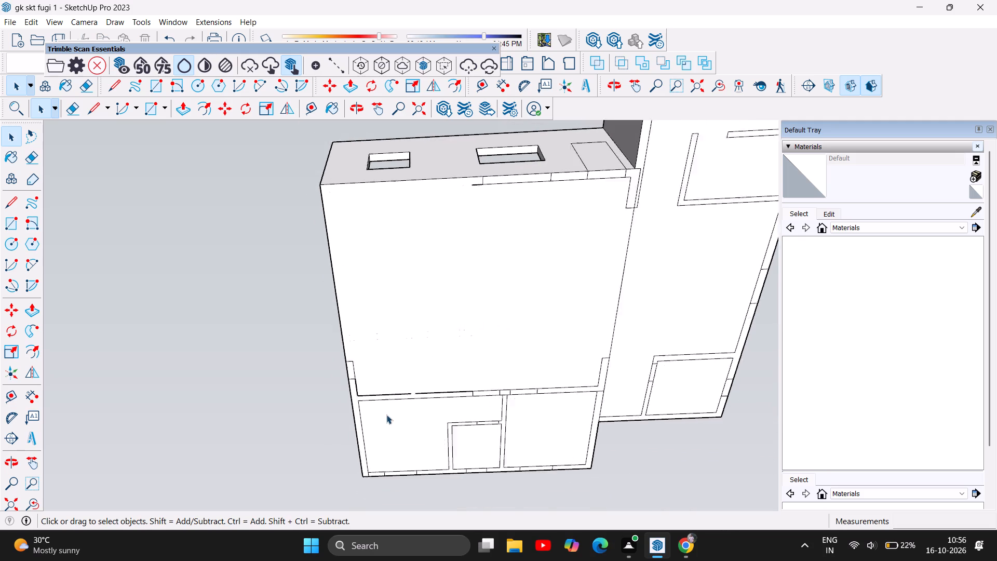
{"action": "scroll", "coordinate": [386, 415], "scroll_direction": "up", "scroll_amount": 4}
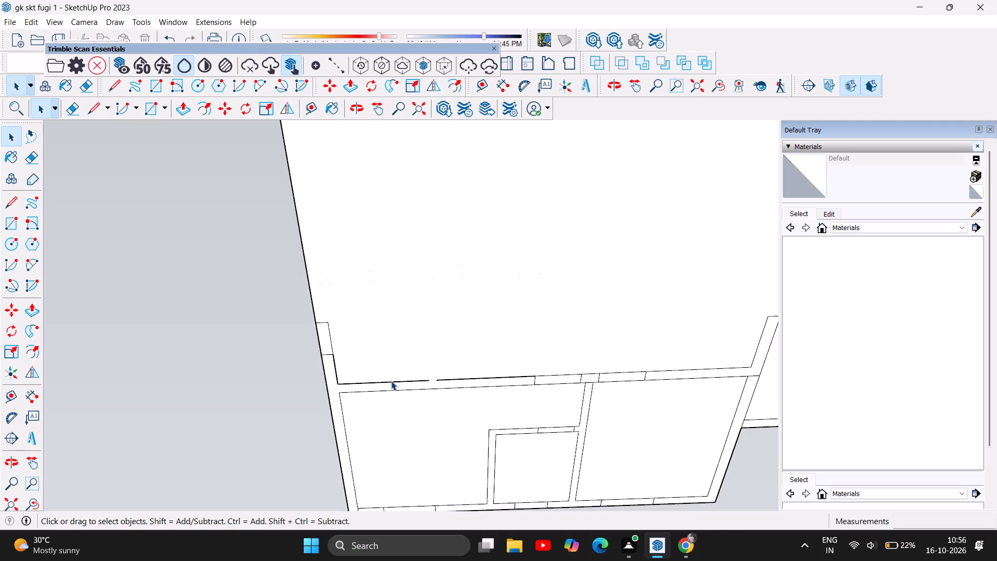
{"action": "left_click", "coordinate": [391, 381]}
{"action": "right_click", "coordinate": [392, 381]}
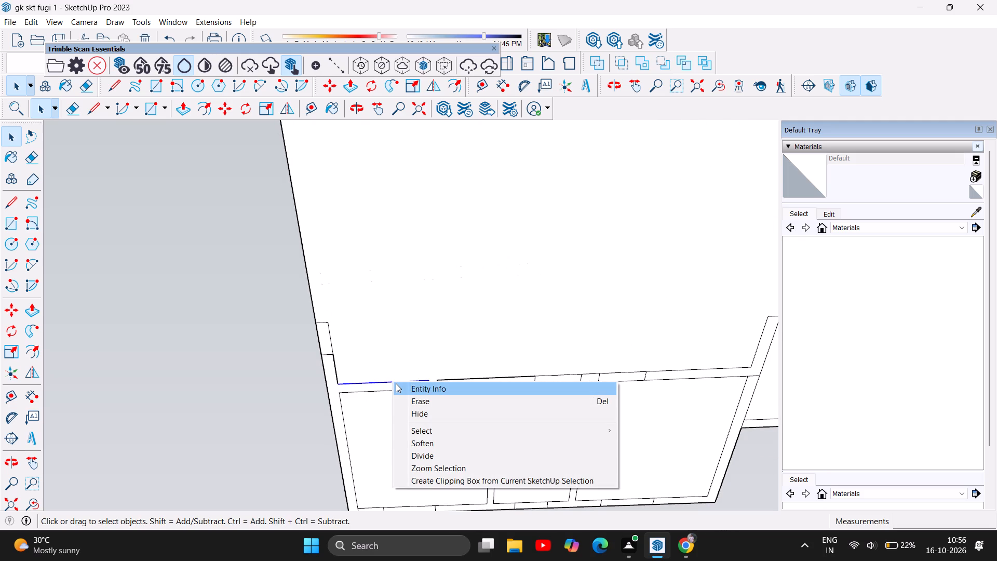
{"action": "left_click", "coordinate": [429, 397]}
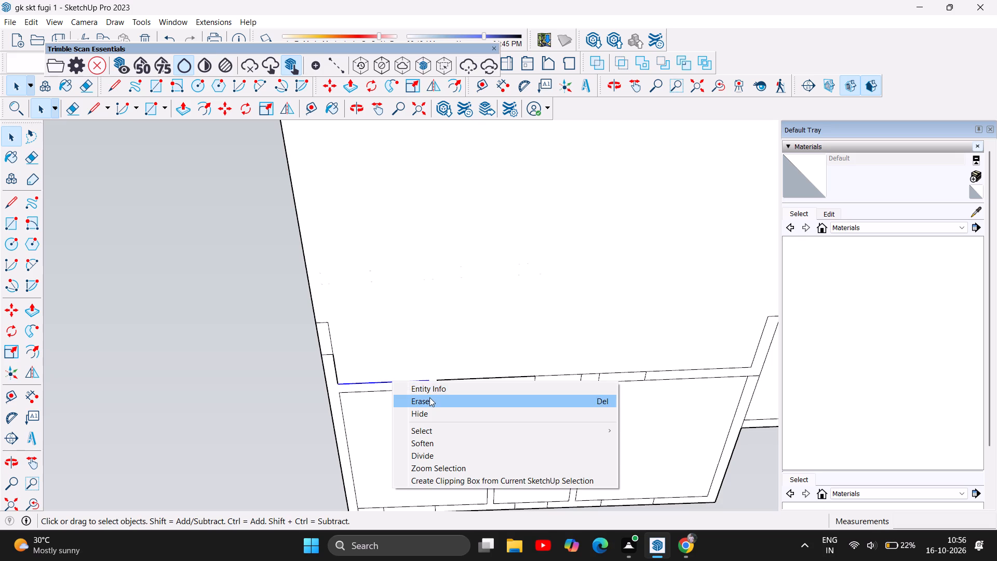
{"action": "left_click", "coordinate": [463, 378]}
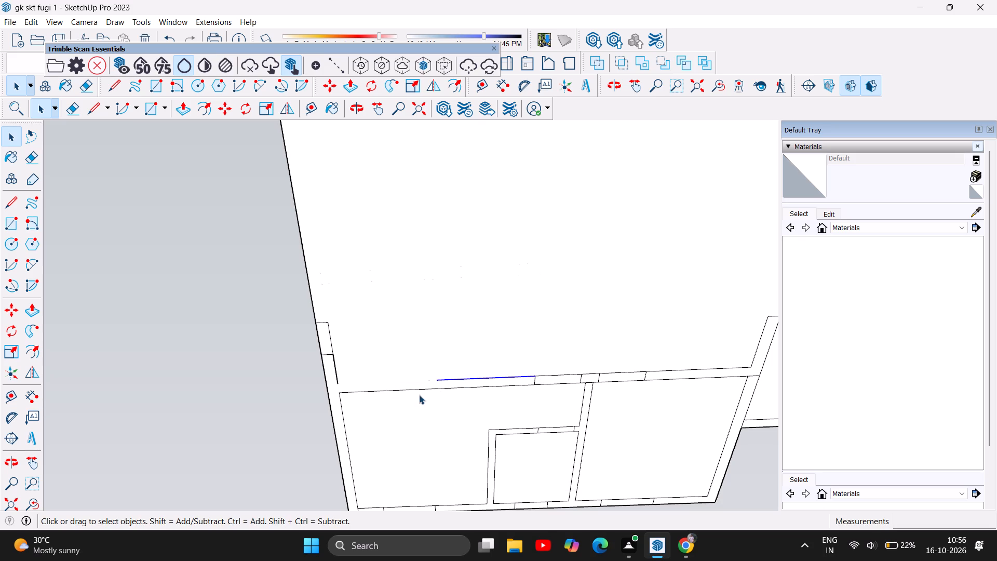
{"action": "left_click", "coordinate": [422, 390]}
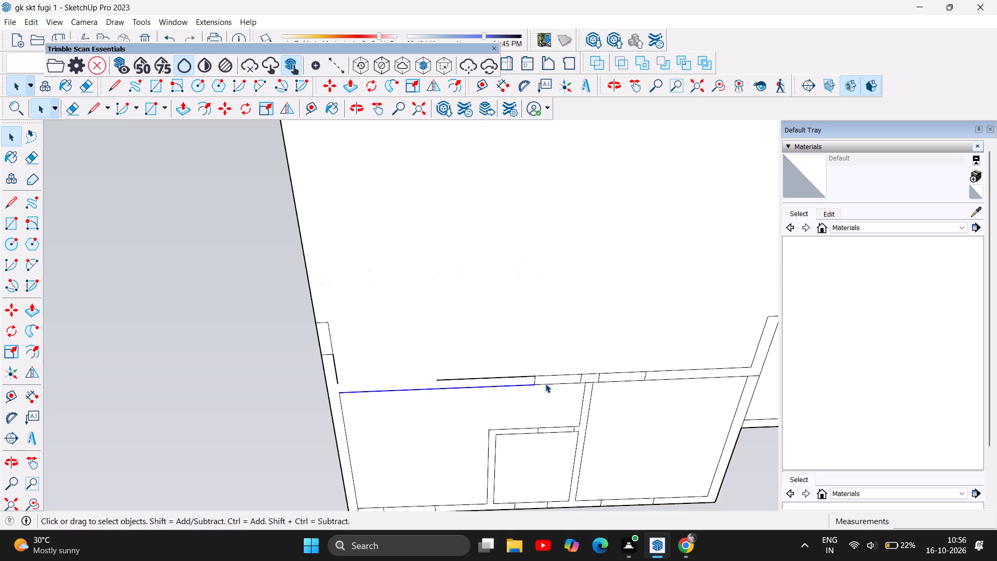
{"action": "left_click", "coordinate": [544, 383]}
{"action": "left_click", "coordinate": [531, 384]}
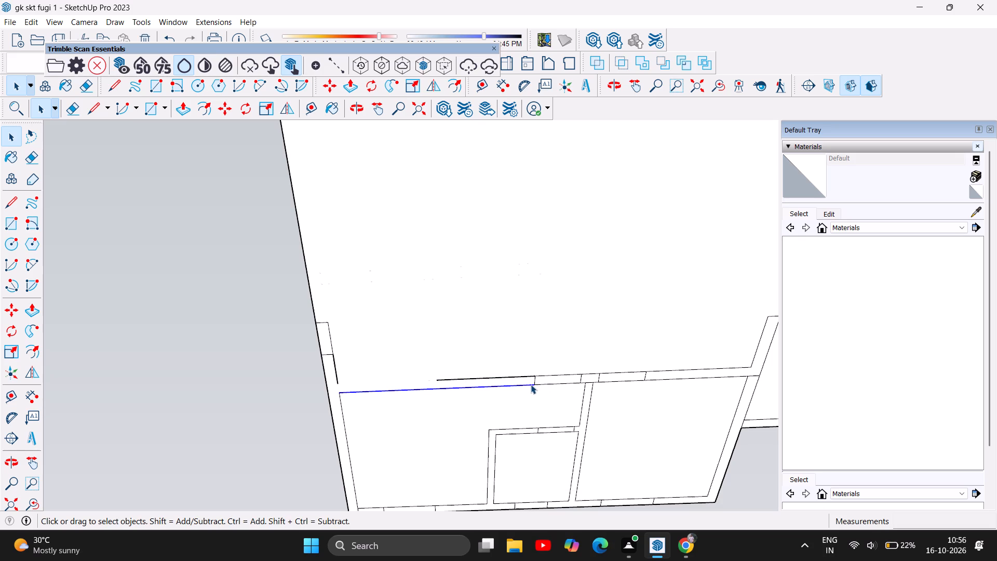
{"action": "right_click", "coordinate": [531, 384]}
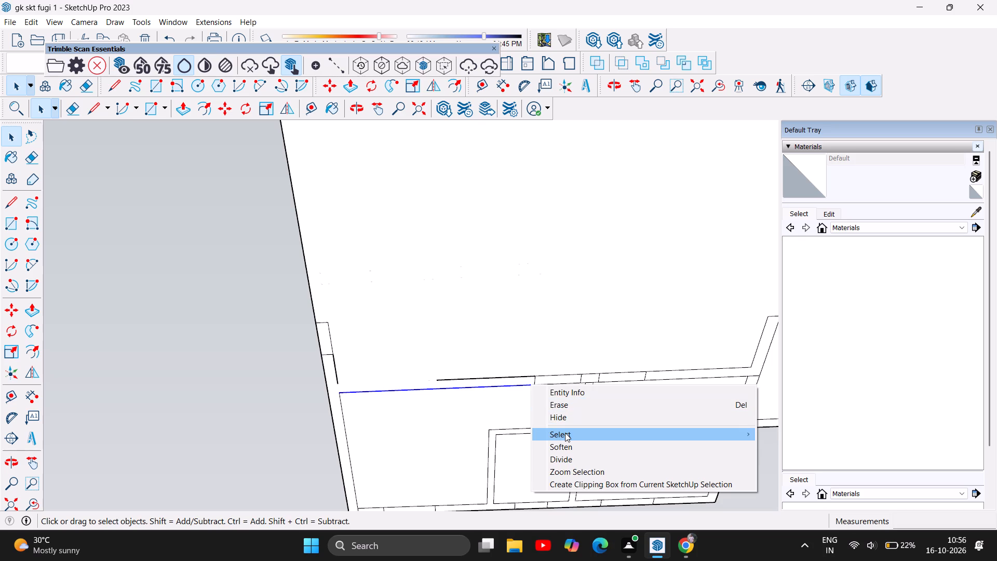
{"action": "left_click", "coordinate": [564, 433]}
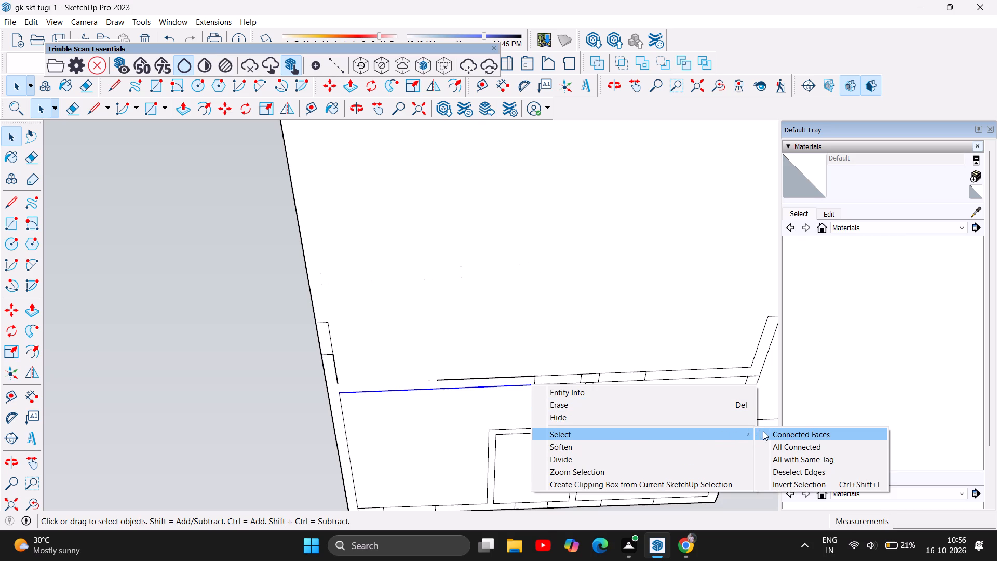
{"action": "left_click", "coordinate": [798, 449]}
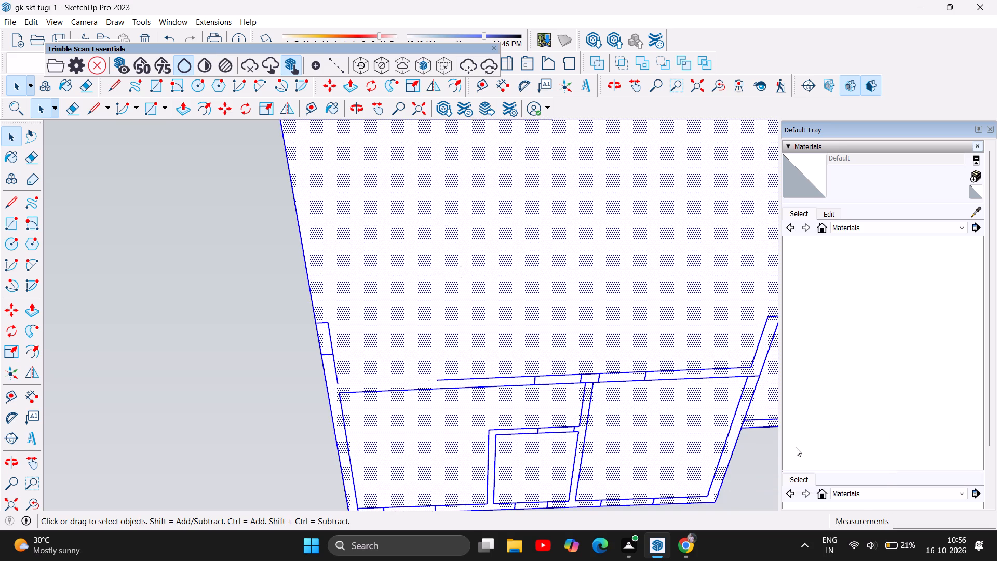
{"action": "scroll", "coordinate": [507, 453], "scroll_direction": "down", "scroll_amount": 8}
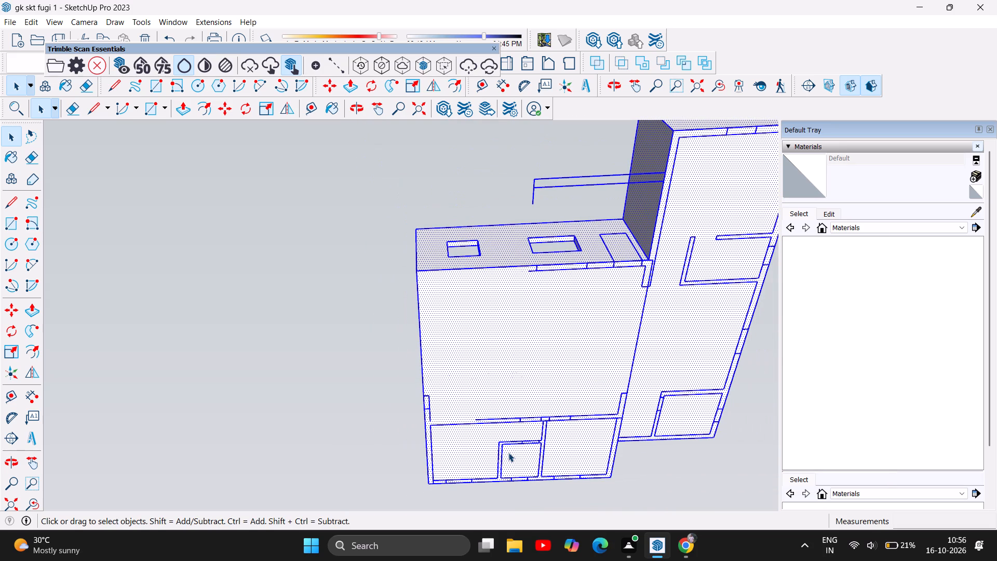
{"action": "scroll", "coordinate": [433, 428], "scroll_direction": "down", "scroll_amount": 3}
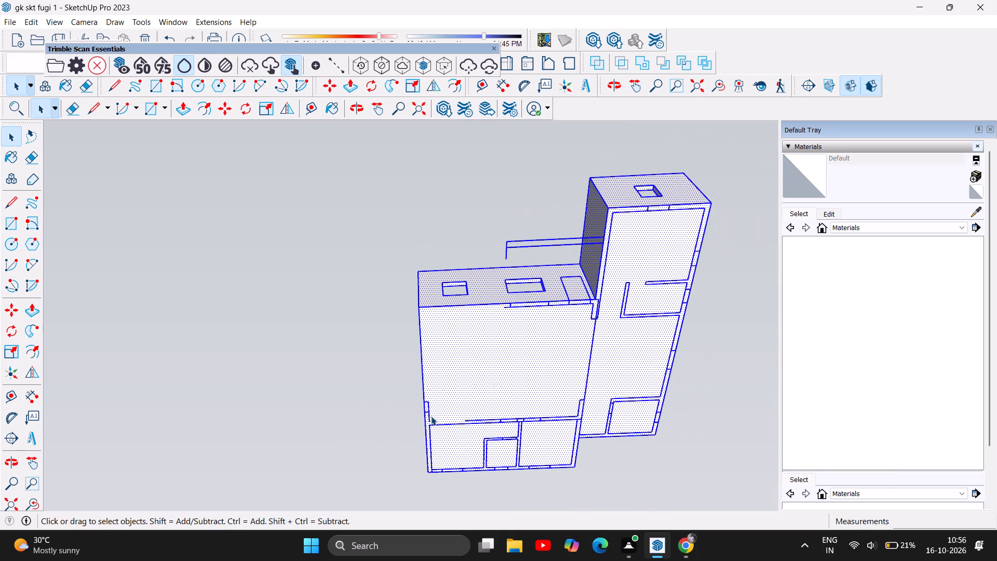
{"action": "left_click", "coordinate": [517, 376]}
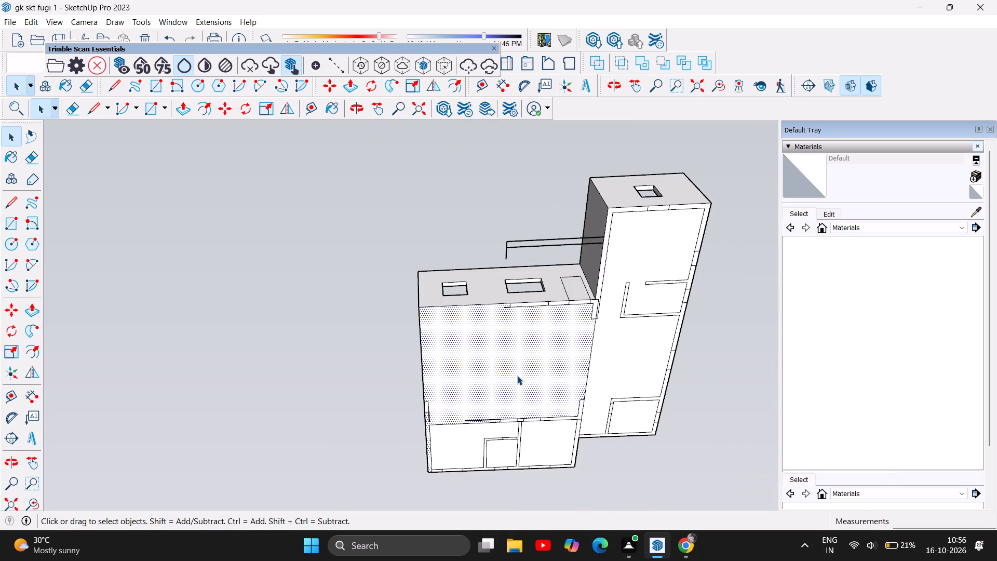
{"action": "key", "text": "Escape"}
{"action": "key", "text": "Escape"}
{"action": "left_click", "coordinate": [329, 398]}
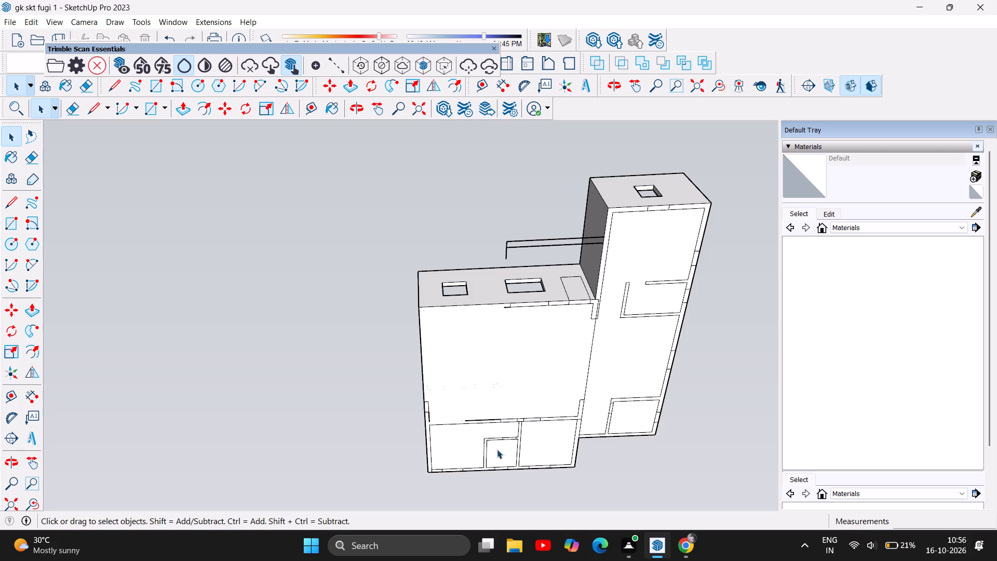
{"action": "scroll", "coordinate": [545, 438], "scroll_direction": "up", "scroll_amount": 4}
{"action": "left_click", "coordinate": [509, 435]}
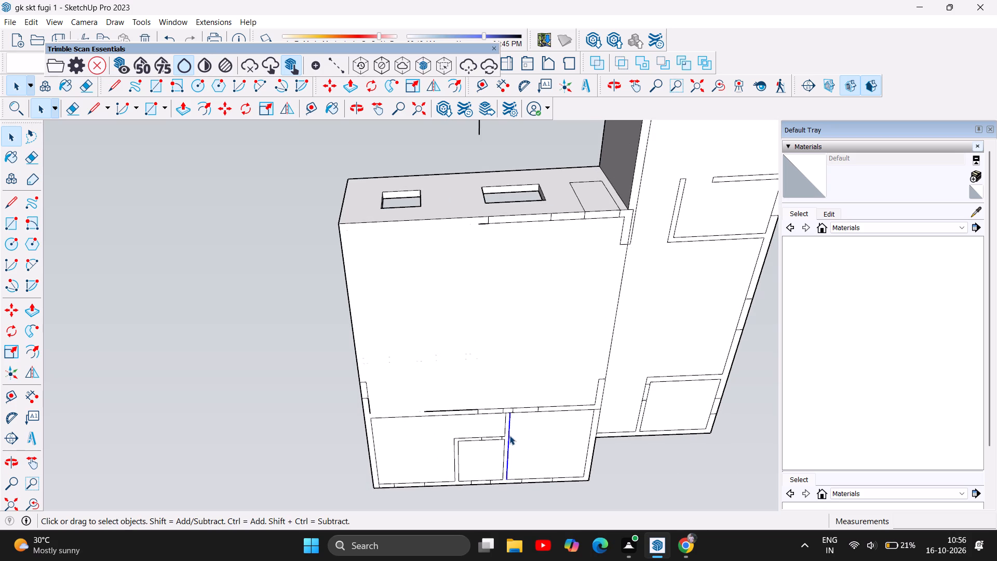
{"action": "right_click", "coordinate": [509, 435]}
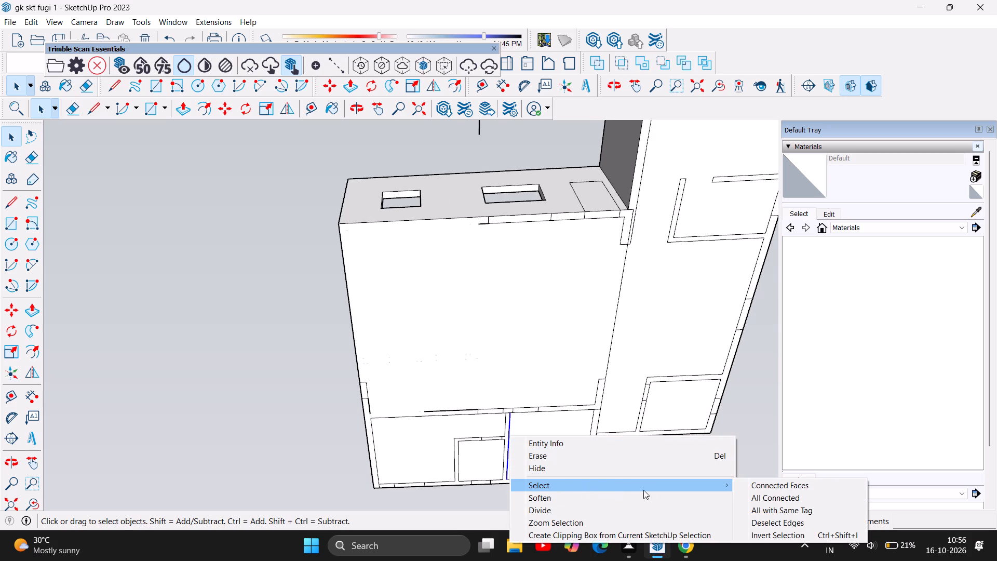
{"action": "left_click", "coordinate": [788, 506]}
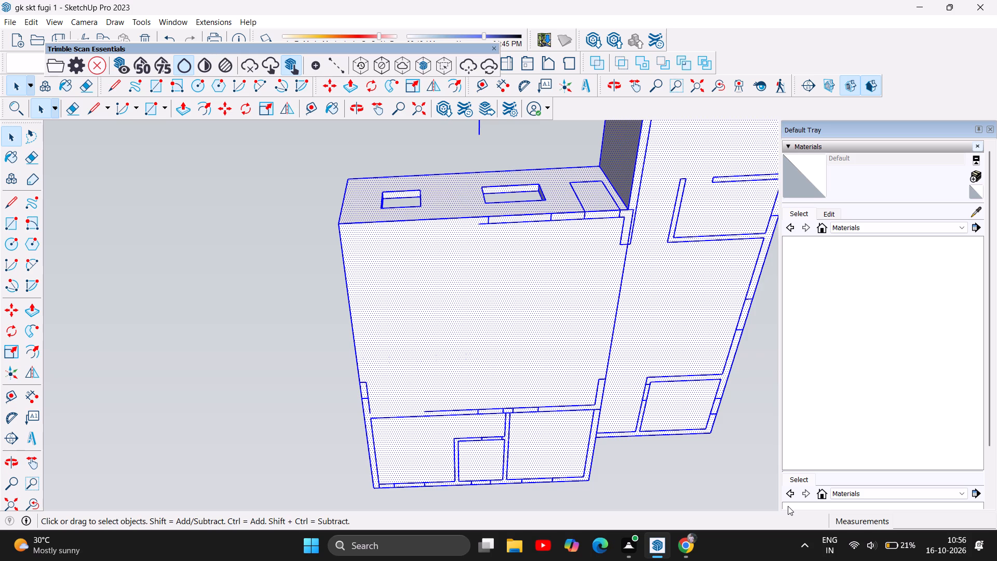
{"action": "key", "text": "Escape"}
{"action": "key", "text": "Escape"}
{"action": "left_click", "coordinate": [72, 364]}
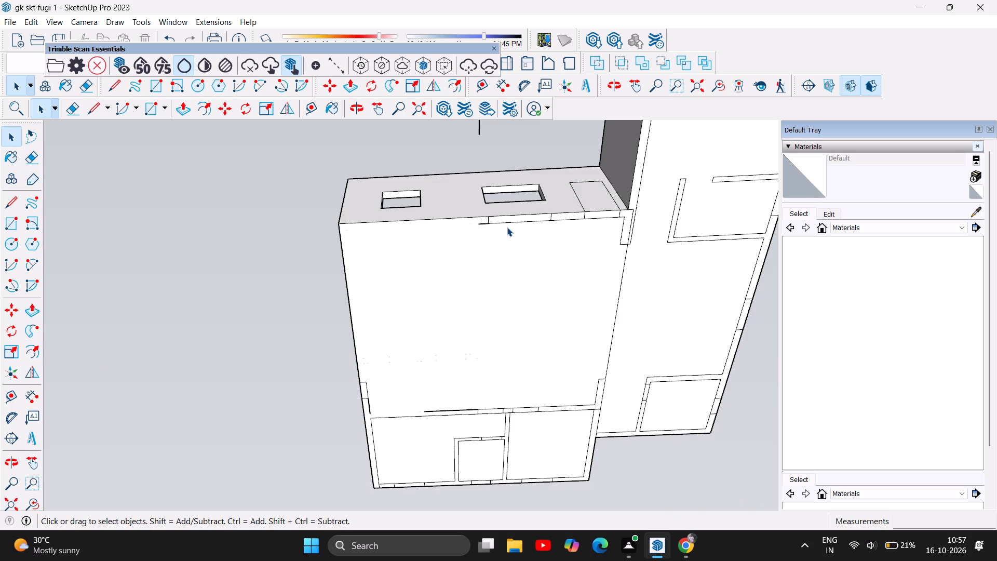
Delete the inner wall edge segment, its tick and the short leftover line beside the larger window opening on the underside.
{"action": "left_click", "coordinate": [515, 222]}
{"action": "key", "text": "Delete"}
{"action": "left_click", "coordinate": [488, 222]}
{"action": "key", "text": "Delete"}
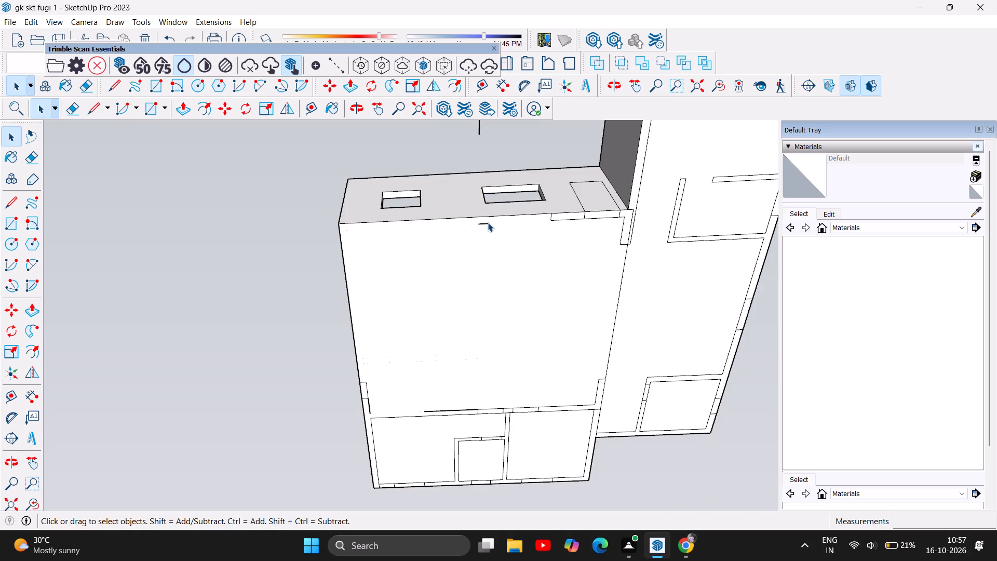
{"action": "left_click", "coordinate": [487, 222]}
{"action": "key", "text": "Delete"}
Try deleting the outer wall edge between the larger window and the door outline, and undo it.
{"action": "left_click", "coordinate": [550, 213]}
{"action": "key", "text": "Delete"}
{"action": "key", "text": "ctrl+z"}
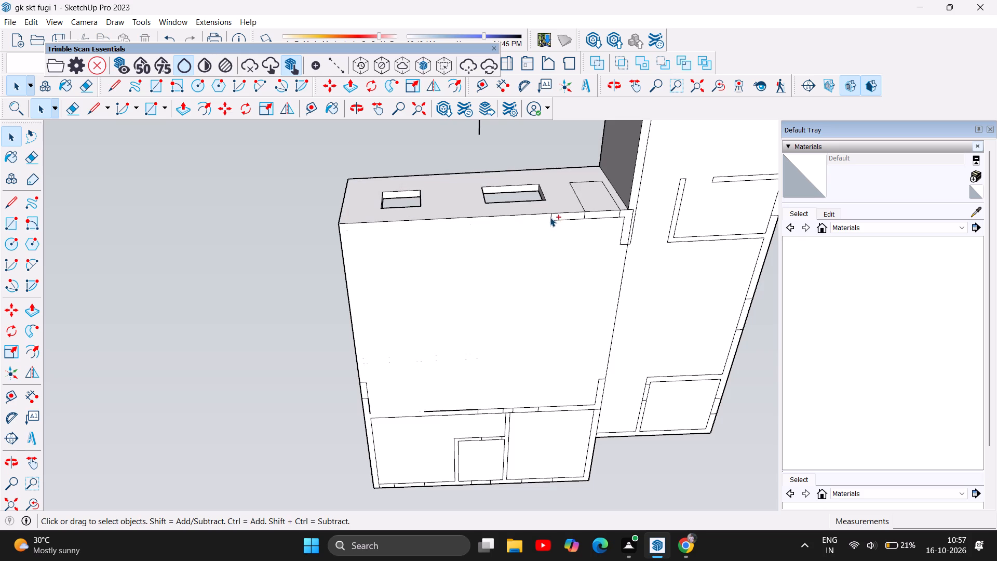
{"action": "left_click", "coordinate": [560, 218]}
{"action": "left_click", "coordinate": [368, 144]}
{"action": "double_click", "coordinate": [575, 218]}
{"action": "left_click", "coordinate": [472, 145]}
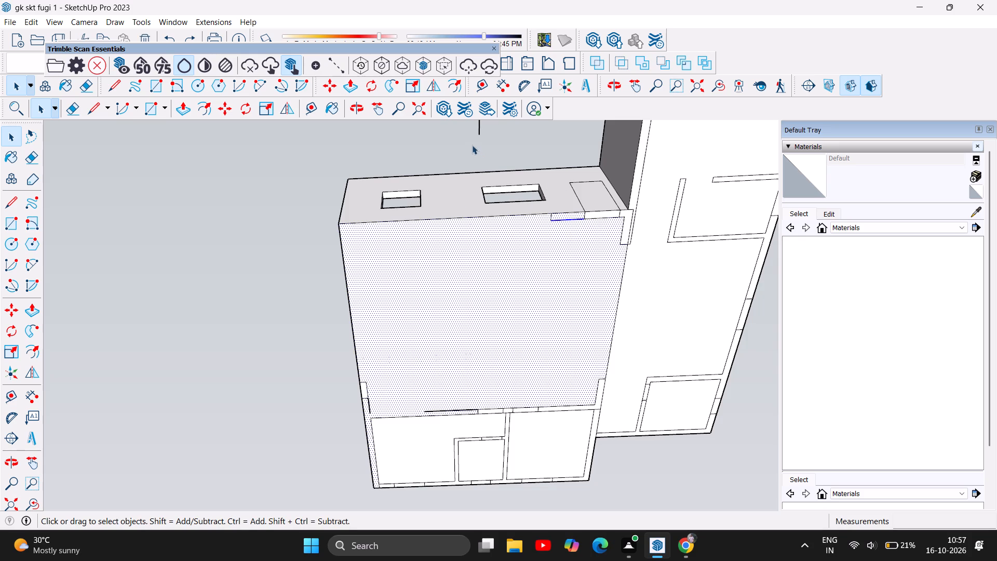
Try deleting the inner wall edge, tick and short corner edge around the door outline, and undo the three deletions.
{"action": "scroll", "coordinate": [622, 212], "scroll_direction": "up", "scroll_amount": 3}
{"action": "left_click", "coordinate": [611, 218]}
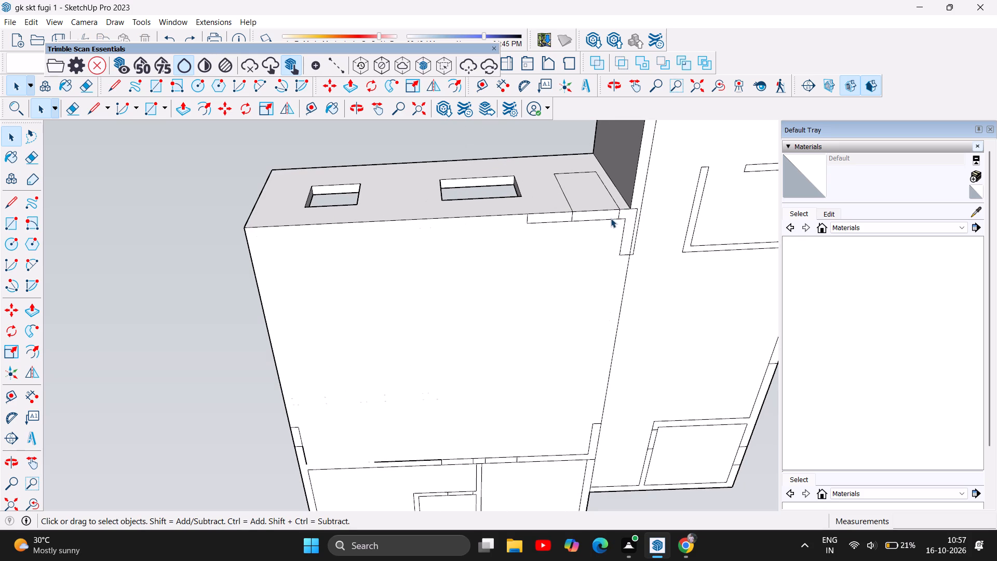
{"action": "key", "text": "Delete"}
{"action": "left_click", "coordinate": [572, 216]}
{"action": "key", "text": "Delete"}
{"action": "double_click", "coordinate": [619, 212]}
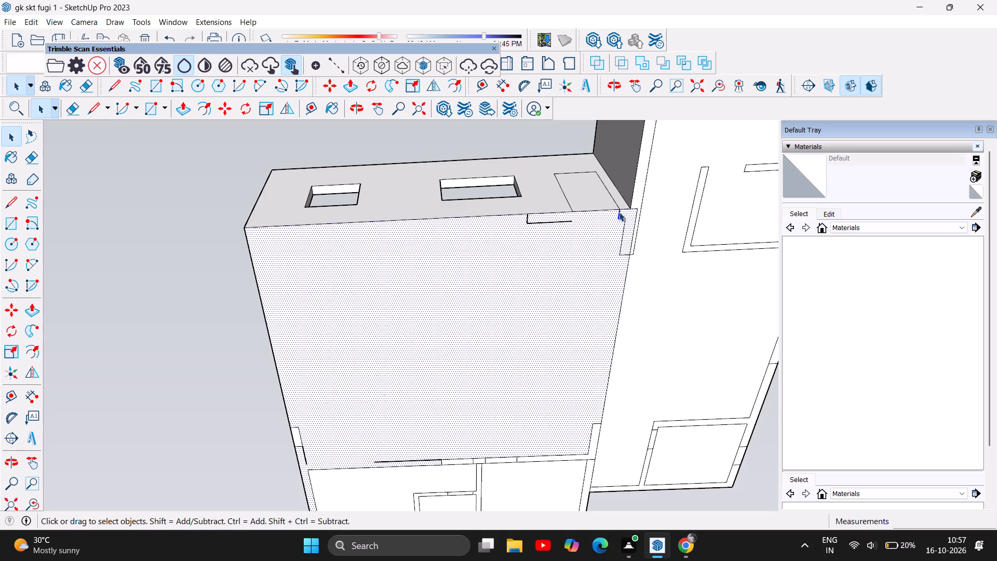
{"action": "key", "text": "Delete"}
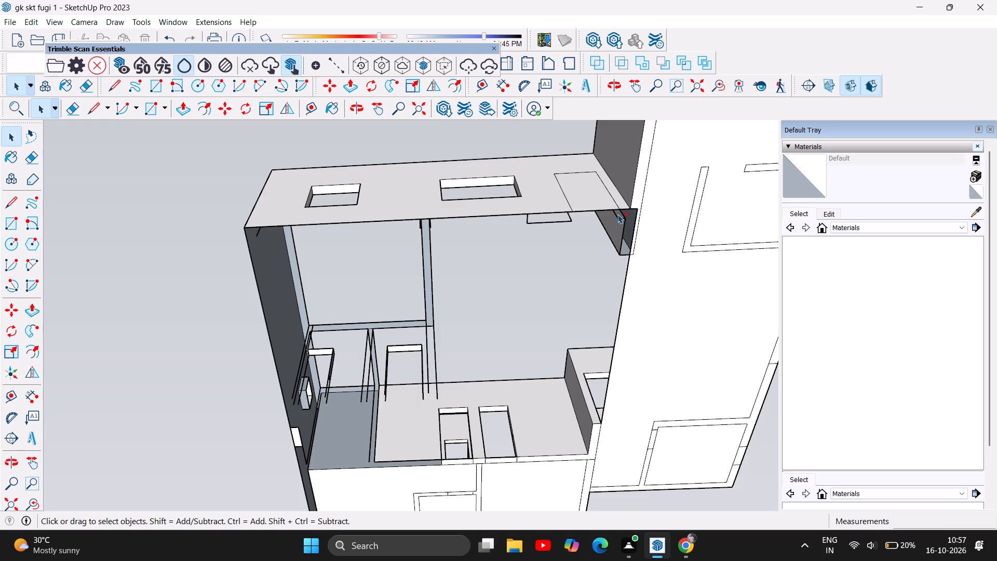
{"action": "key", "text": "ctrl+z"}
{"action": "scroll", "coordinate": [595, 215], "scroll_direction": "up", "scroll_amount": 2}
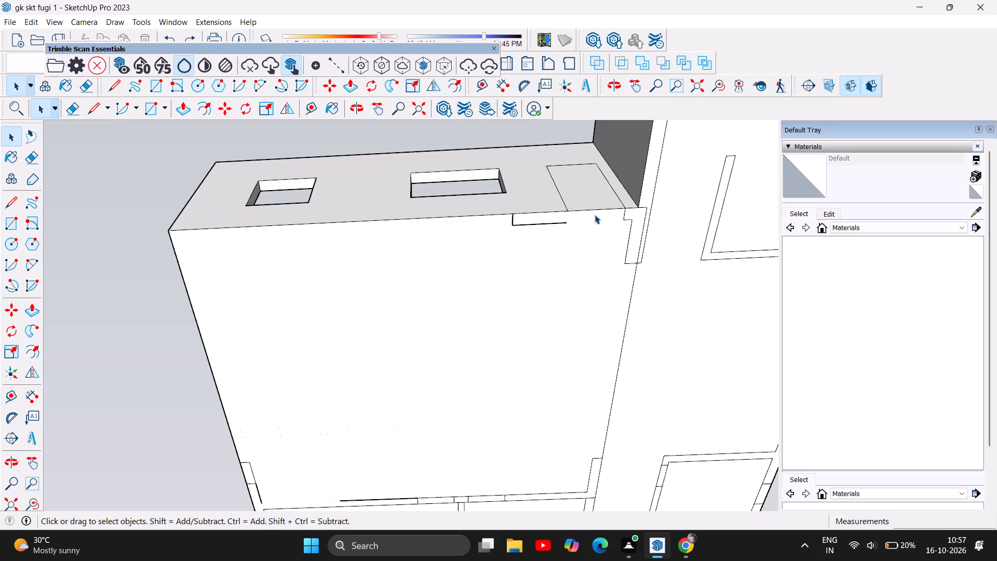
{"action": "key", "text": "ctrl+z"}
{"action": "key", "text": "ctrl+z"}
Delete the inner wall edge segment and its end tick between the larger window and the door outline on the underside.
{"action": "left_click", "coordinate": [551, 222]}
{"action": "key", "text": "Delete"}
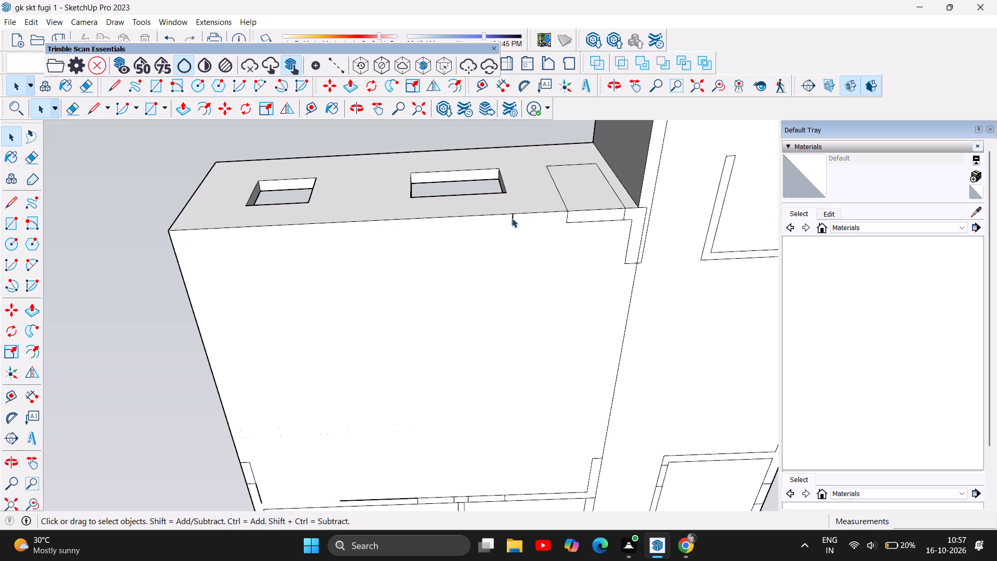
{"action": "left_click", "coordinate": [512, 218]}
{"action": "key", "text": "Delete"}
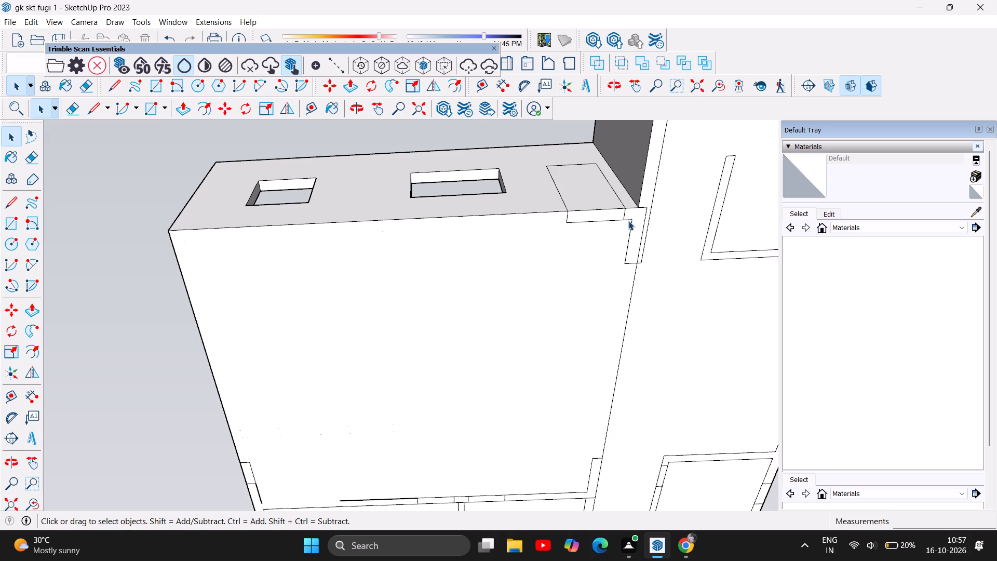
Delete the short edge beyond the door outline and the side and end lines of the adjoining wall stub at the inside corner.
{"action": "left_click", "coordinate": [629, 219]}
{"action": "key", "text": "Delete"}
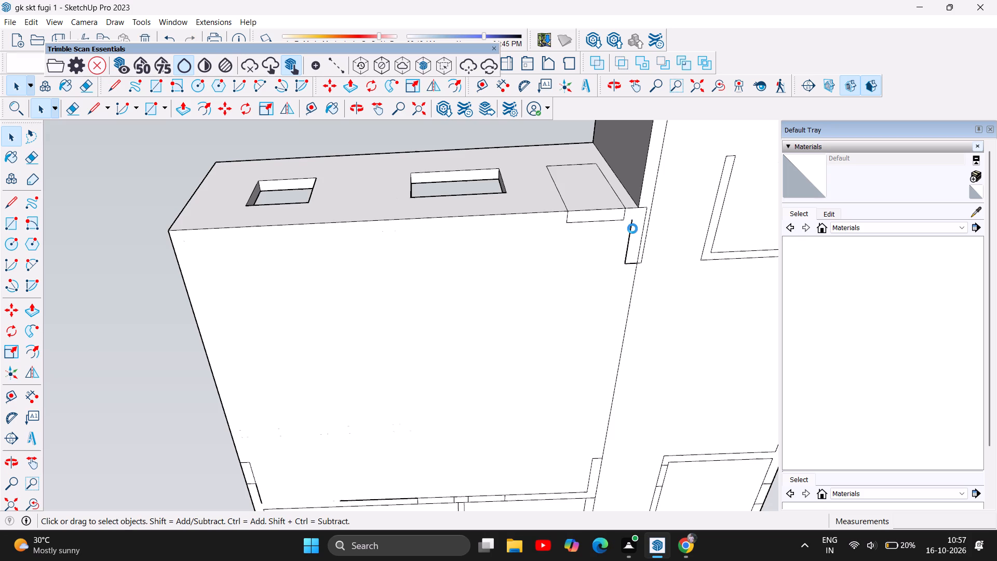
{"action": "left_click", "coordinate": [631, 233]}
{"action": "key", "text": "Delete"}
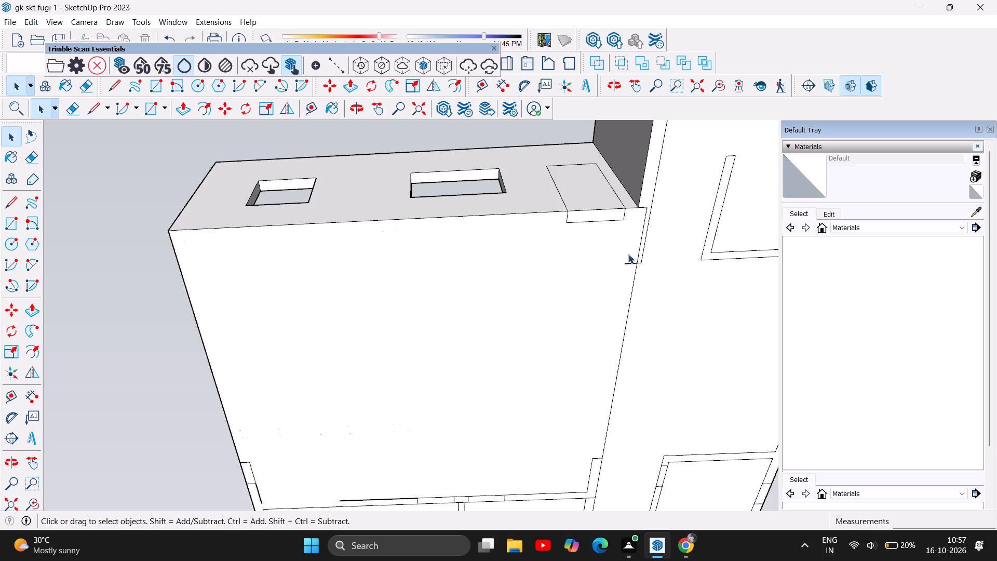
{"action": "left_click", "coordinate": [630, 262]}
{"action": "key", "text": "Delete"}
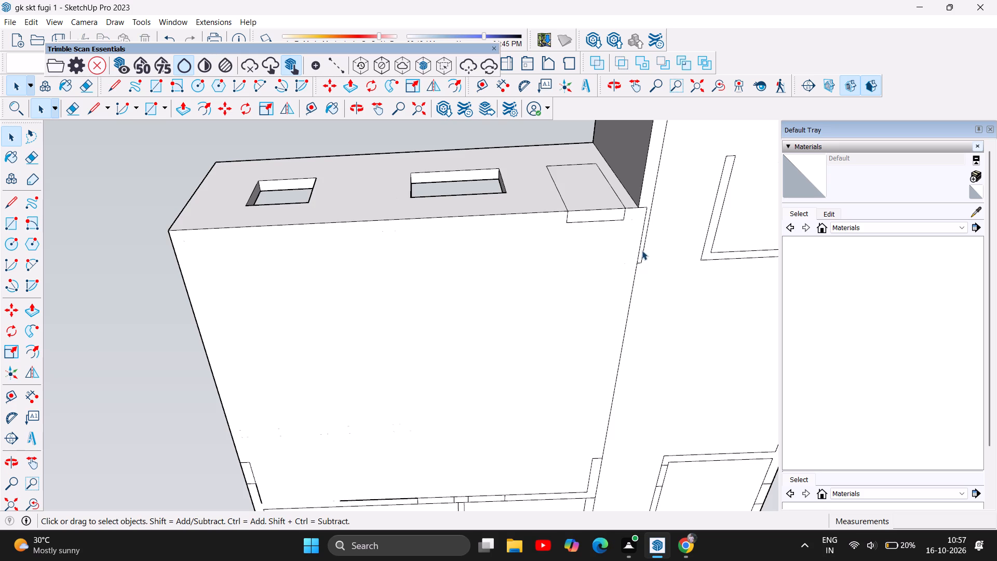
{"action": "left_click", "coordinate": [642, 249]}
{"action": "key", "text": "Delete"}
Delete both sections of the edge dividing the two building parts on the underside, plus the short line at the inside corner.
{"action": "scroll", "coordinate": [540, 283], "scroll_direction": "down", "scroll_amount": 2}
{"action": "left_click", "coordinate": [625, 241]}
{"action": "key", "text": "Delete"}
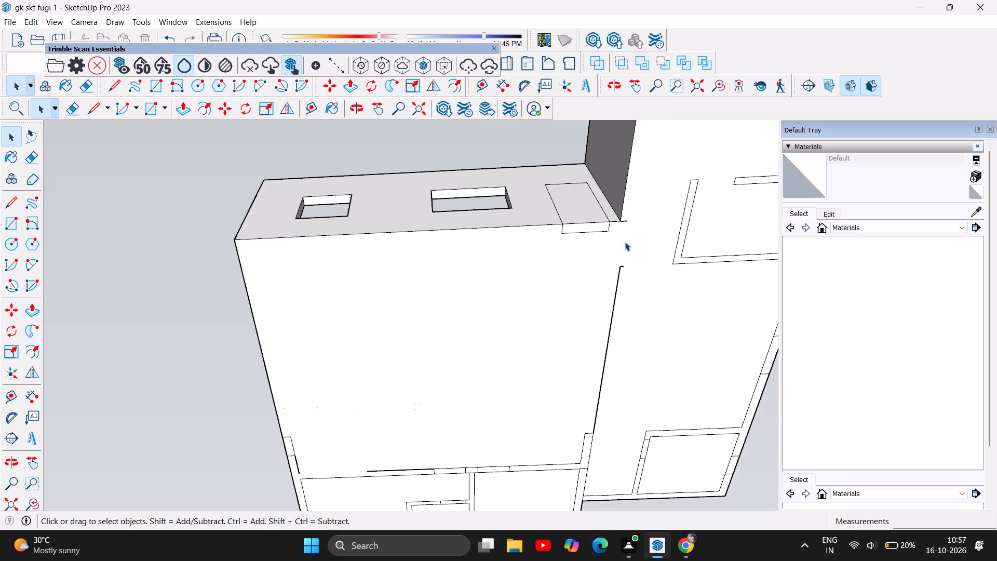
{"action": "left_click", "coordinate": [625, 220]}
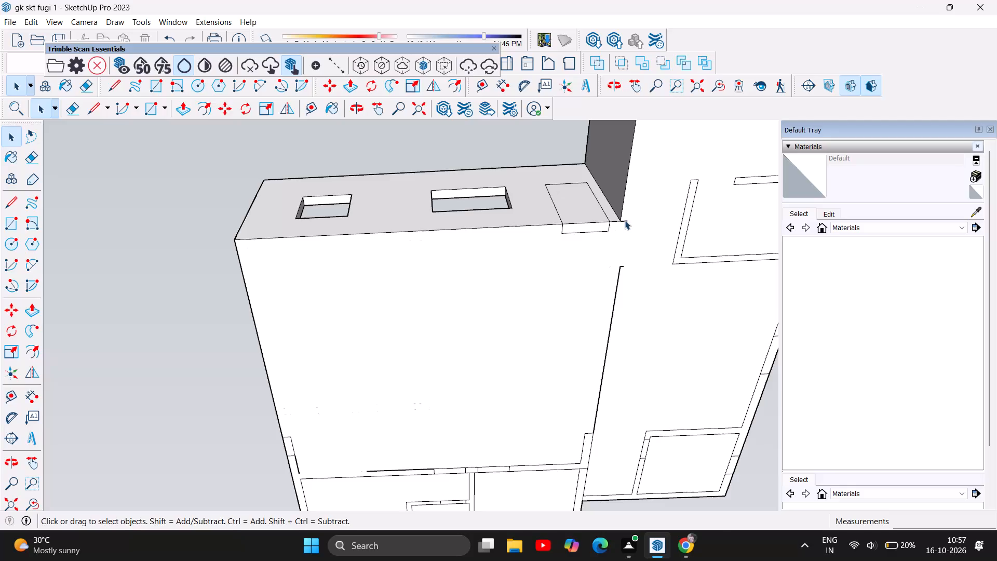
{"action": "key", "text": "Delete"}
{"action": "left_click", "coordinate": [618, 273]}
{"action": "key", "text": "Delete"}
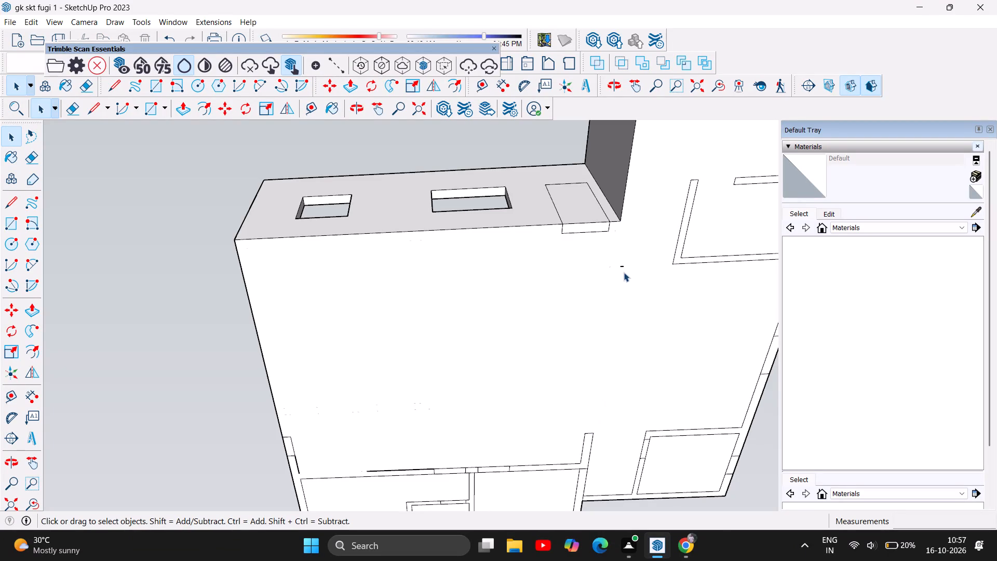
Delete the three lines extending the door outline onto the underside near the inside corner.
{"action": "left_click", "coordinate": [580, 232]}
{"action": "key", "text": "Delete"}
{"action": "left_click", "coordinate": [563, 226]}
{"action": "key", "text": "Delete"}
{"action": "left_click", "coordinate": [609, 226]}
{"action": "key", "text": "Delete"}
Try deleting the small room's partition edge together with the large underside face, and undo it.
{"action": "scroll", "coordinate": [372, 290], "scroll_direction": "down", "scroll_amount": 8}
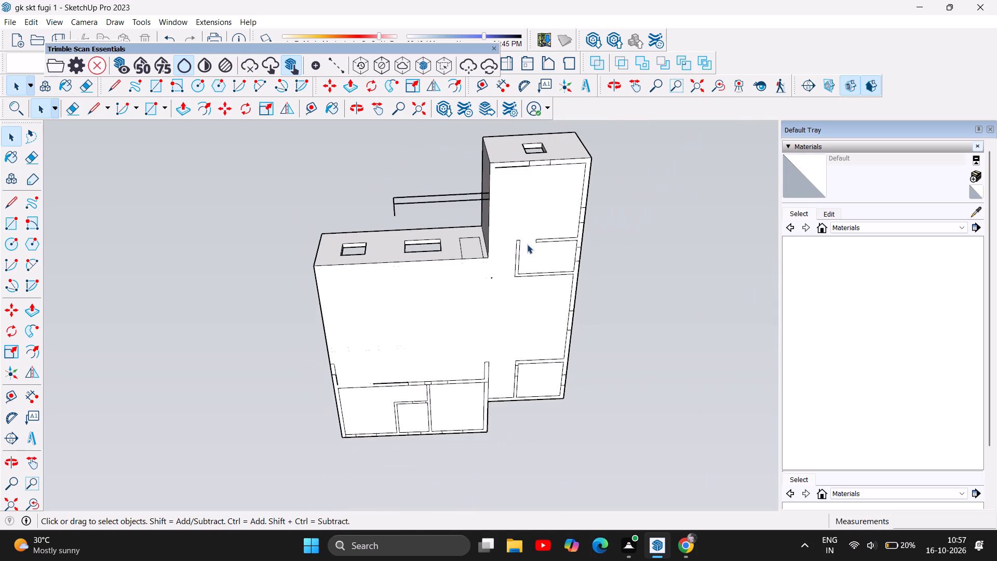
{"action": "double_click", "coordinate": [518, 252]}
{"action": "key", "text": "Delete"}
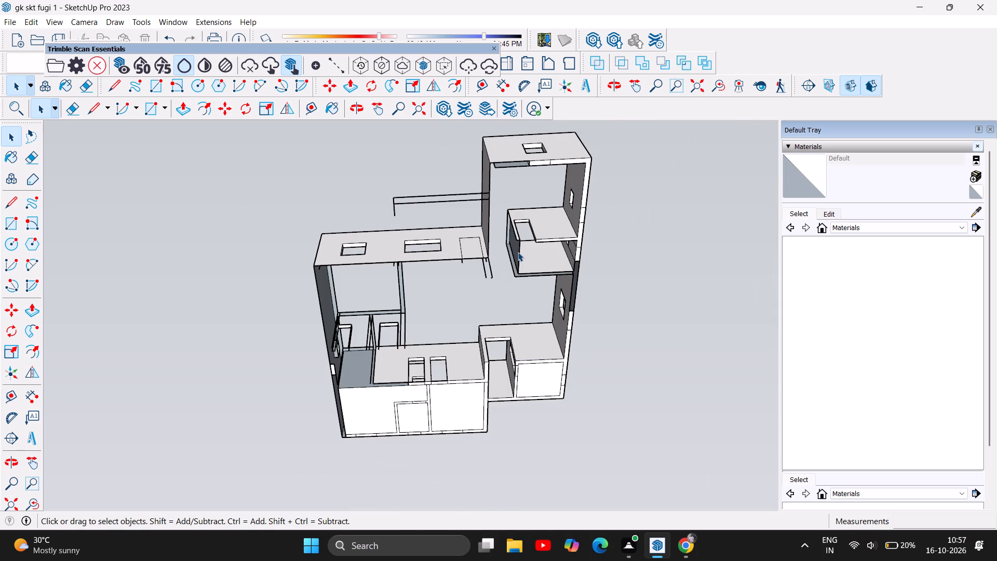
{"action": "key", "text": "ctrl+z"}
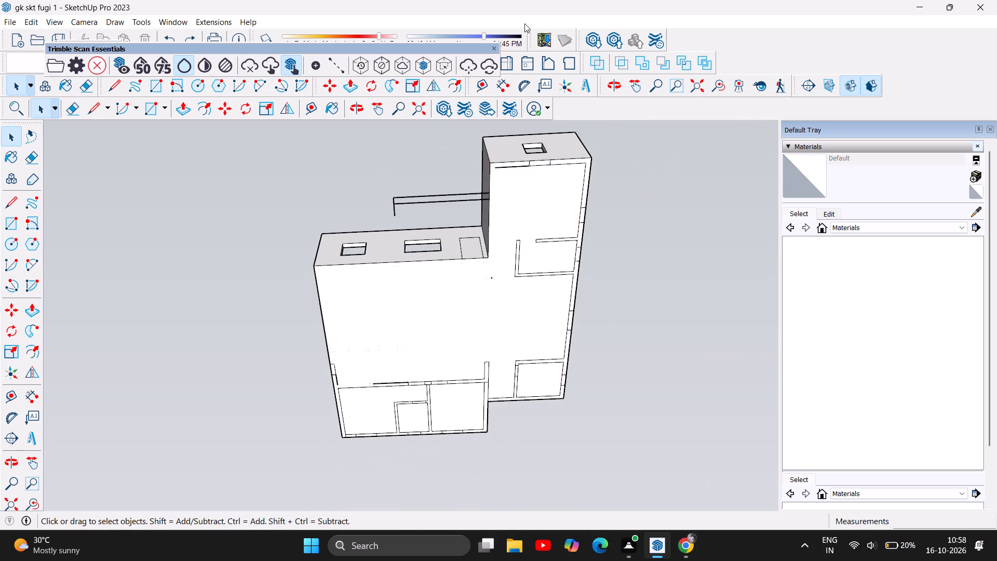
Examine the house from above, checking the rooms, walls and door openings around the central space.
{"action": "left_click", "coordinate": [355, 106]}
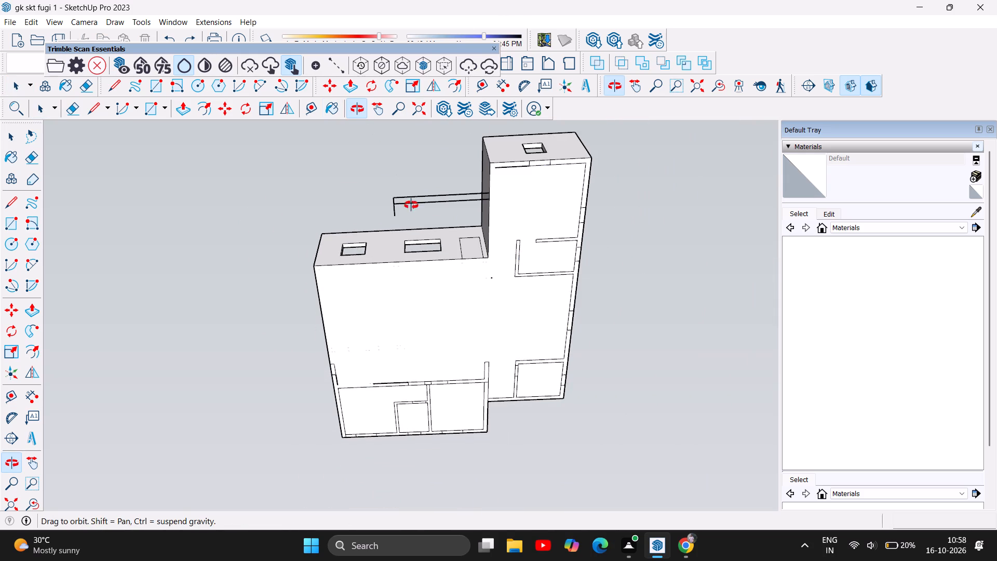
{"action": "left_click_drag", "start_coordinate": [404, 188], "coordinate": [387, 473]}
{"action": "left_click_drag", "start_coordinate": [452, 327], "coordinate": [438, 490]}
{"action": "left_click_drag", "start_coordinate": [367, 398], "coordinate": [672, 455]}
{"action": "left_click_drag", "start_coordinate": [336, 362], "coordinate": [306, 302]}
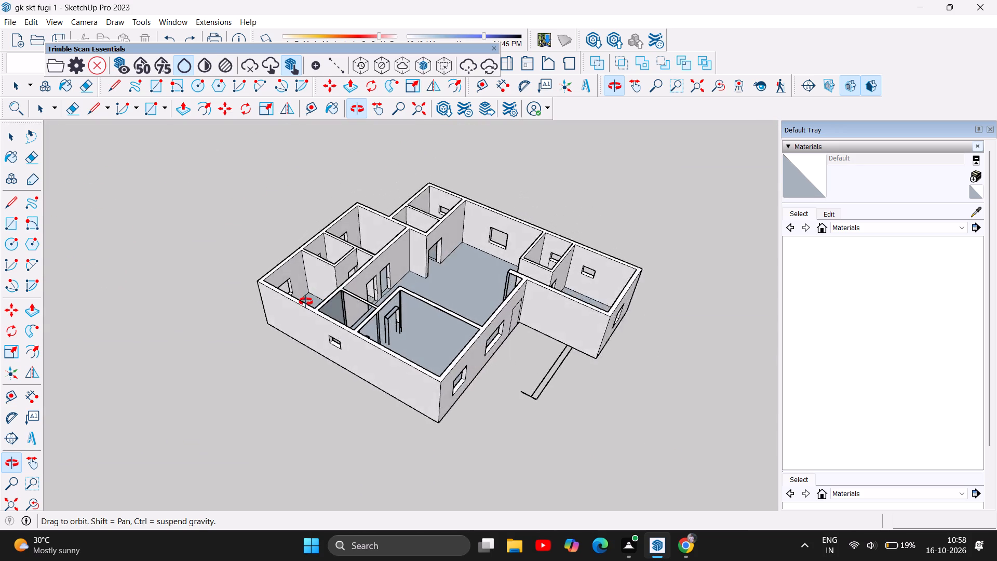
{"action": "left_click_drag", "start_coordinate": [306, 302], "coordinate": [286, 312]}
{"action": "left_click_drag", "start_coordinate": [549, 338], "coordinate": [474, 333]}
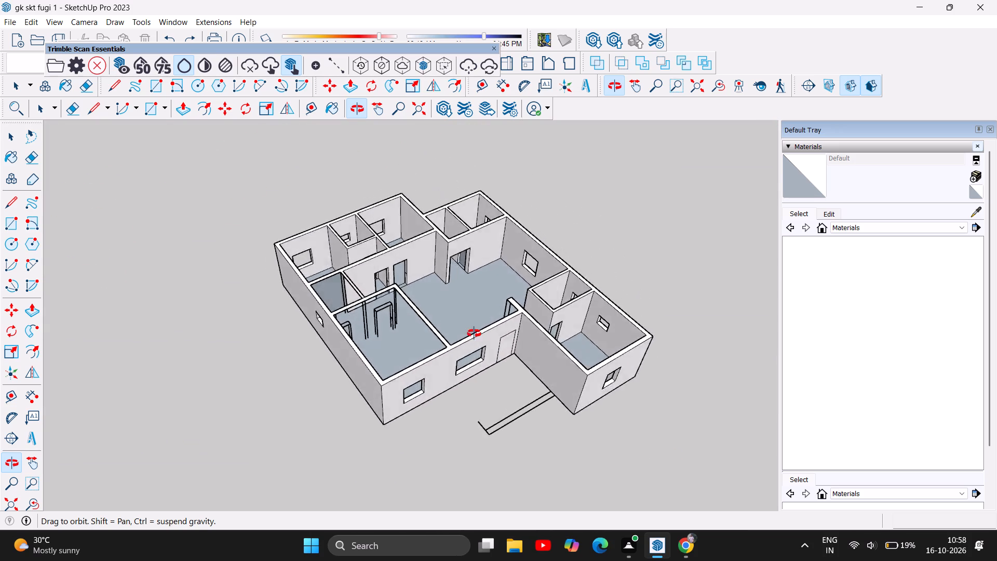
{"action": "left_click_drag", "start_coordinate": [474, 333], "coordinate": [382, 322]}
{"action": "scroll", "coordinate": [497, 349], "scroll_direction": "up", "scroll_amount": 5}
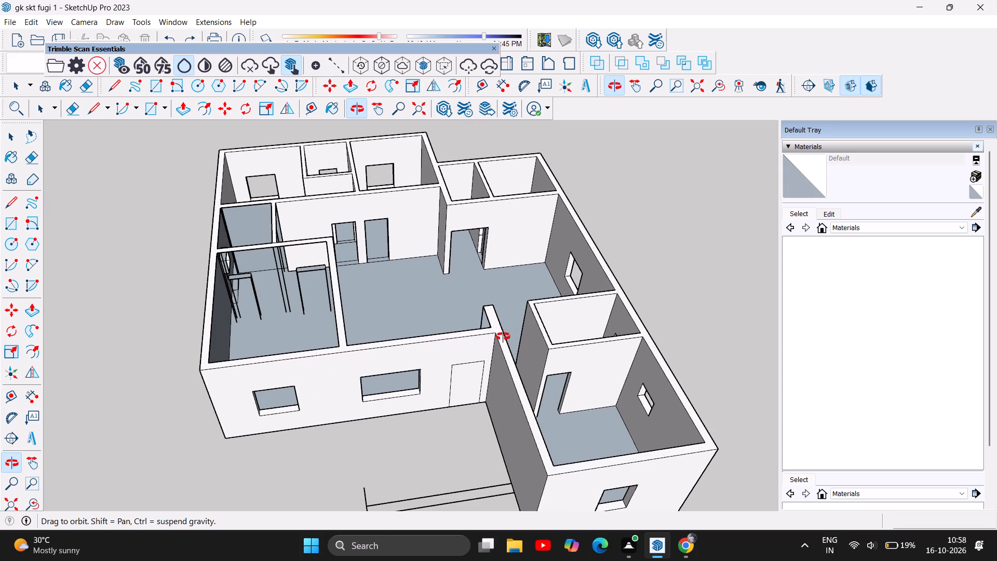
Undo the latest underside deletions back to before the edge dividing the two building parts was removed.
{"action": "key", "text": "ctrl+z"}
{"action": "key", "text": "ctrl+z"}
{"action": "key", "text": "ctrl+z"}
{"action": "key", "text": "ctrl+z"}
{"action": "key", "text": "ctrl+z"}
{"action": "key", "text": "ctrl+z"}
{"action": "key", "text": "ctrl+z"}
{"action": "key", "text": "ctrl+z"}
{"action": "key", "text": "ctrl+z"}
{"action": "key", "text": "ctrl+z"}
{"action": "key", "text": "ctrl+z"}
{"action": "key", "text": "ctrl+z"}
{"action": "key", "text": "ctrl+z"}
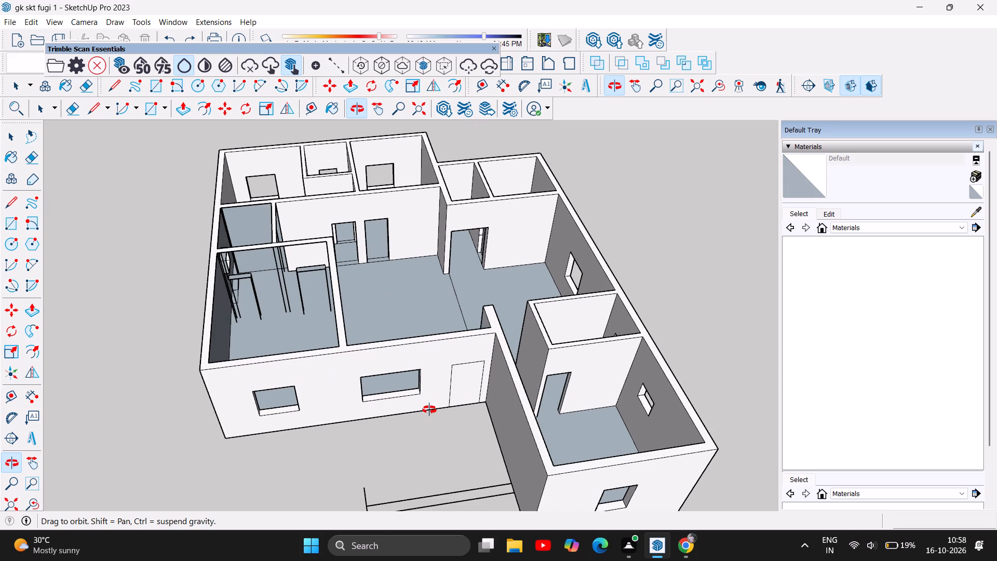
Undo the earlier underside cleanup until the partition, stair, door-swing, window and entrance-step linework is restored.
{"action": "left_click_drag", "start_coordinate": [421, 454], "coordinate": [424, 346]}
{"action": "left_click_drag", "start_coordinate": [419, 424], "coordinate": [395, 253]}
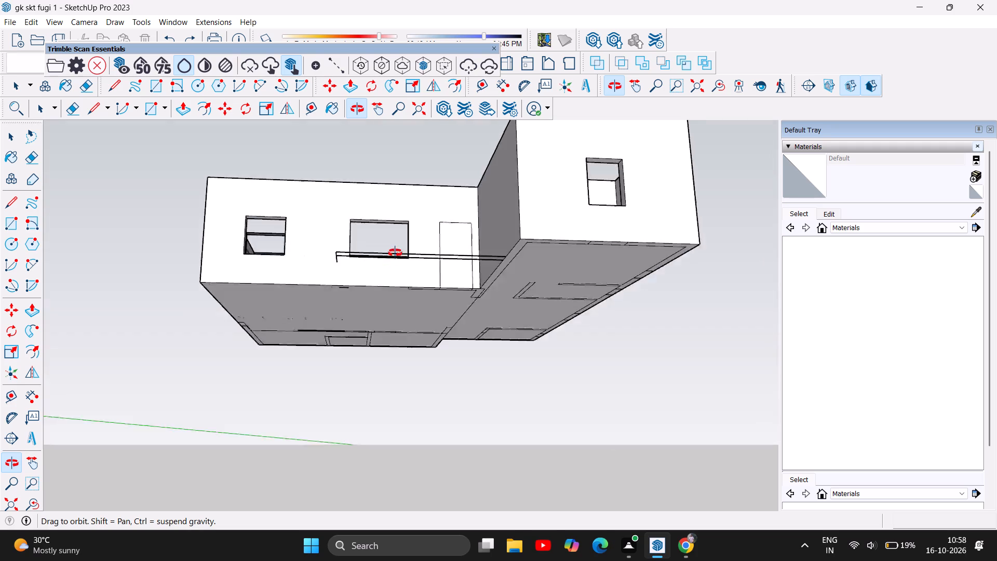
{"action": "left_click_drag", "start_coordinate": [395, 253], "coordinate": [391, 241]}
{"action": "left_click", "coordinate": [391, 241]}
{"action": "key", "text": "ctrl+z"}
{"action": "key", "text": "ctrl+z"}
{"action": "key", "text": "ctrl+z"}
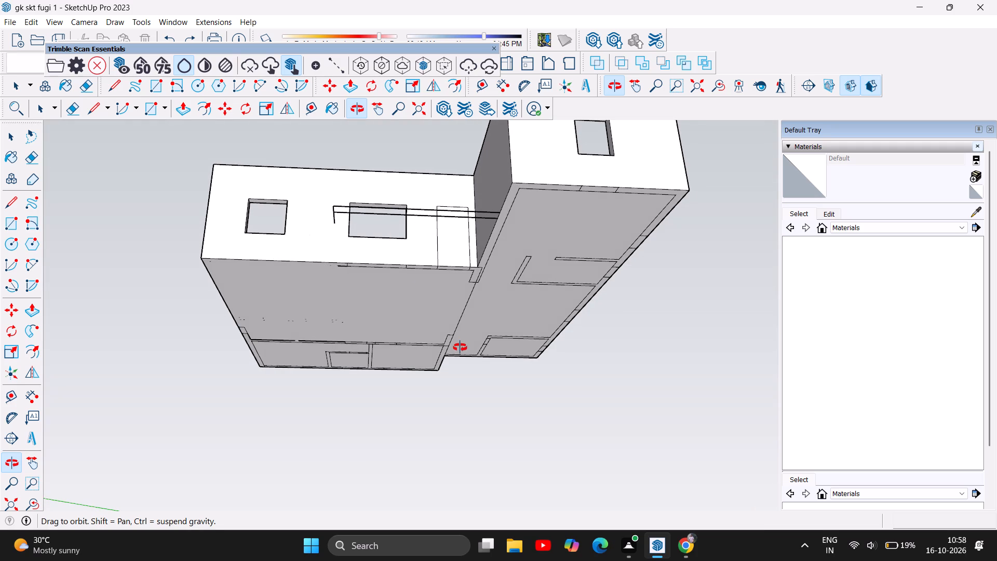
{"action": "key", "text": "ctrl+z"}
{"action": "key", "text": "ctrl+z"}
{"action": "key", "text": "ctrl+z"}
{"action": "key", "text": "ctrl+z"}
{"action": "key", "text": "ctrl+z"}
{"action": "key", "text": "ctrl+z"}
{"action": "key", "text": "ctrl+z"}
{"action": "key", "text": "ctrl+z"}
{"action": "key", "text": "ctrl+z"}
{"action": "key", "text": "ctrl+z"}
{"action": "key", "text": "ctrl+z"}
{"action": "key", "text": "ctrl+z"}
{"action": "key", "text": "ctrl+z"}
{"action": "key", "text": "ctrl+z"}
{"action": "key", "text": "ctrl+z"}
{"action": "key", "text": "ctrl+z"}
{"action": "key", "text": "ctrl+z"}
{"action": "key", "text": "ctrl+z"}
{"action": "key", "text": "ctrl+z"}
{"action": "key", "text": "ctrl+z"}
{"action": "key", "text": "ctrl+z"}
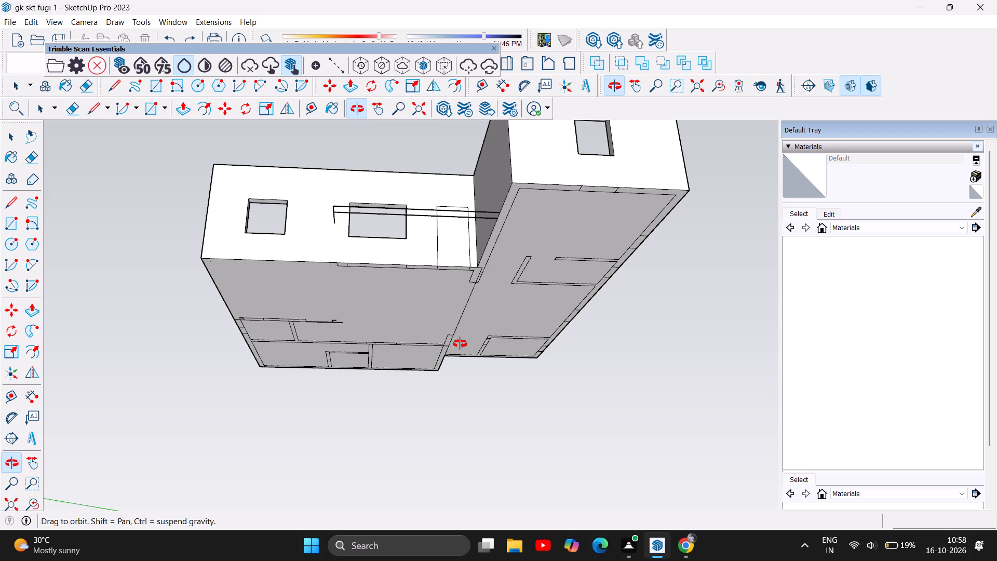
{"action": "key", "text": "ctrl+z"}
{"action": "key", "text": "ctrl+z"}
{"action": "key", "text": "ctrl+z"}
{"action": "key", "text": "ctrl+z"}
{"action": "key", "text": "ctrl+z"}
{"action": "key", "text": "ctrl+z"}
{"action": "key", "text": "ctrl+z"}
{"action": "key", "text": "ctrl+z"}
{"action": "key", "text": "ctrl+z"}
{"action": "key", "text": "ctrl+z"}
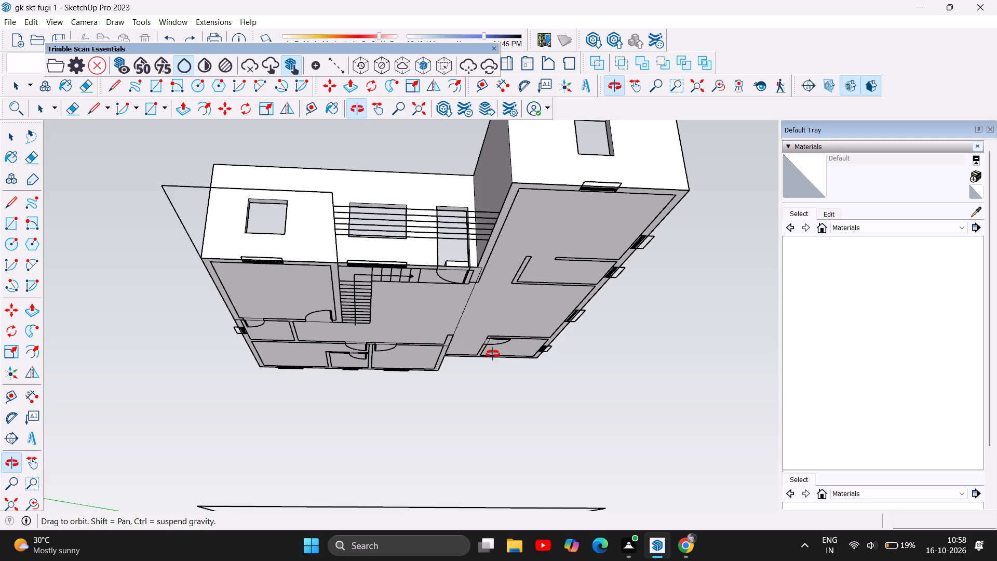
Examine the house from above and from several sides, checking the rooms, openings, stair and floor linework.
{"action": "left_click_drag", "start_coordinate": [464, 344], "coordinate": [459, 449]}
{"action": "left_click_drag", "start_coordinate": [443, 378], "coordinate": [394, 515]}
{"action": "left_click_drag", "start_coordinate": [484, 349], "coordinate": [466, 470]}
{"action": "left_click_drag", "start_coordinate": [356, 354], "coordinate": [624, 298]}
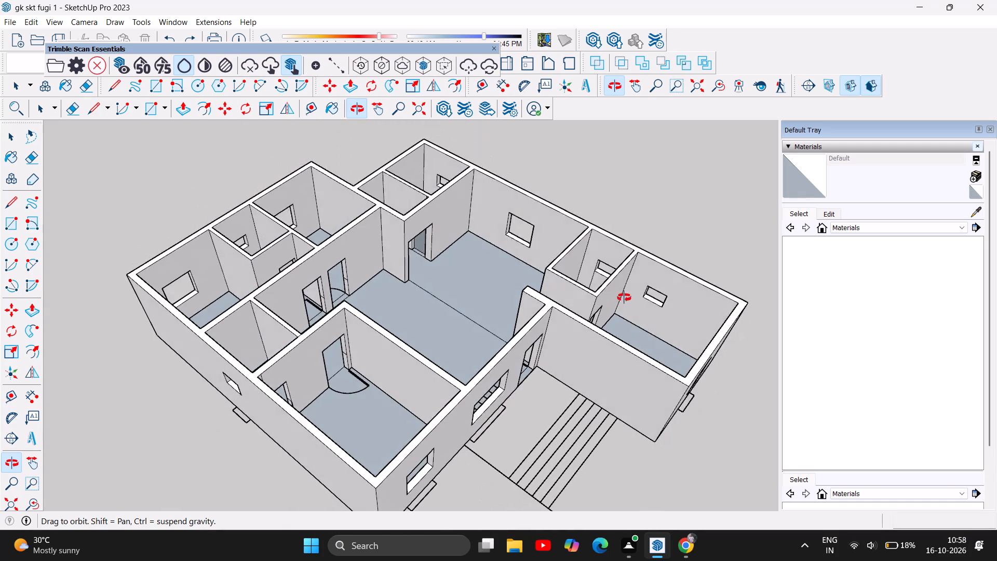
{"action": "left_click_drag", "start_coordinate": [624, 298], "coordinate": [224, 285]}
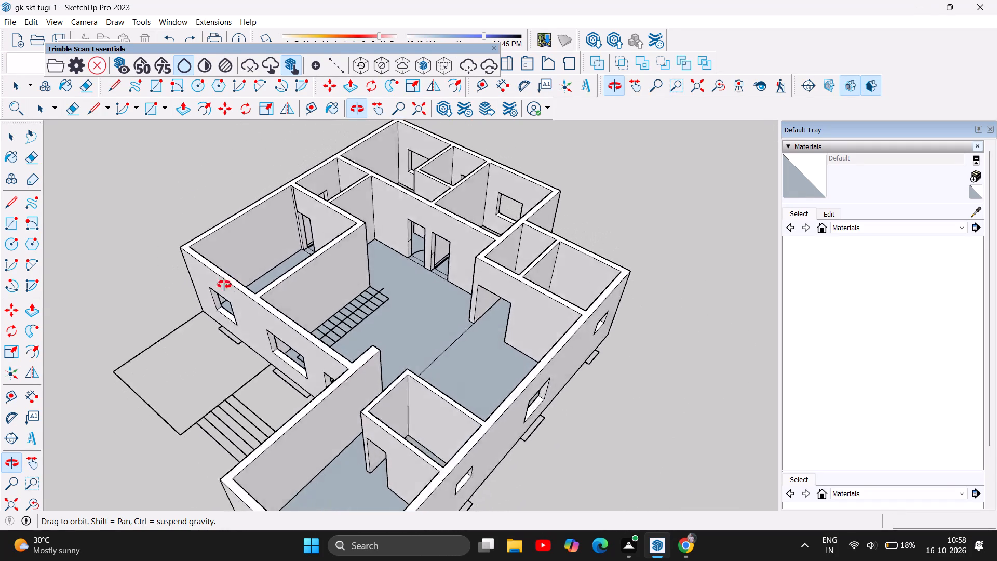
{"action": "left_click_drag", "start_coordinate": [224, 285], "coordinate": [493, 259]}
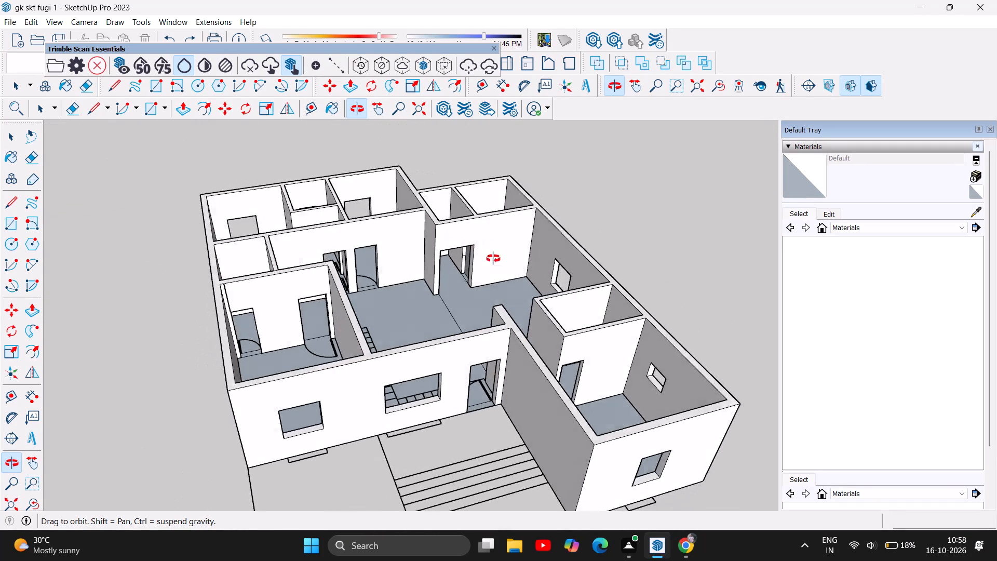
{"action": "left_click_drag", "start_coordinate": [493, 259], "coordinate": [394, 395]}
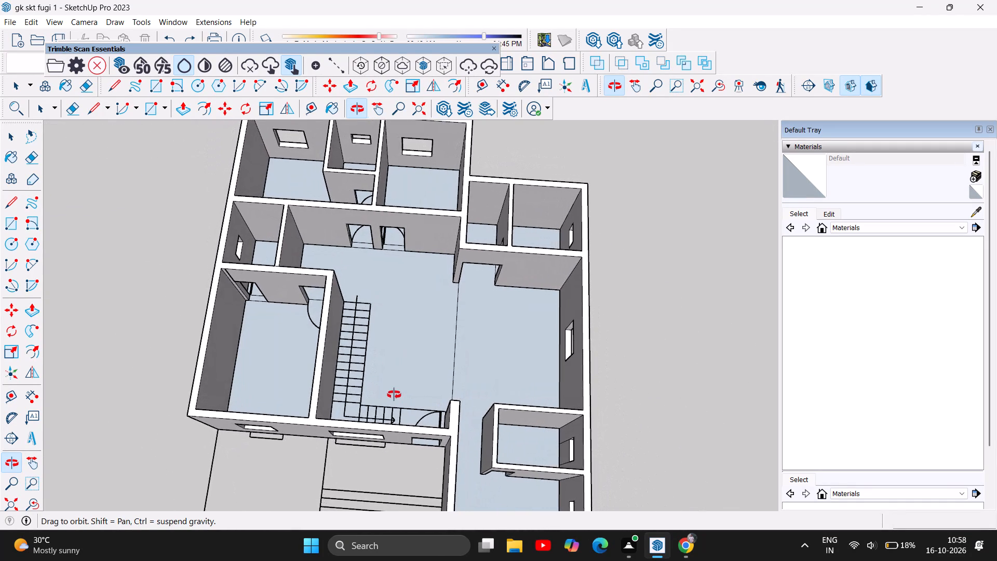
{"action": "left_click_drag", "start_coordinate": [394, 395], "coordinate": [412, 371]}
{"action": "scroll", "coordinate": [388, 307], "scroll_direction": "down", "scroll_amount": 4}
{"action": "left_click_drag", "start_coordinate": [456, 306], "coordinate": [445, 357]}
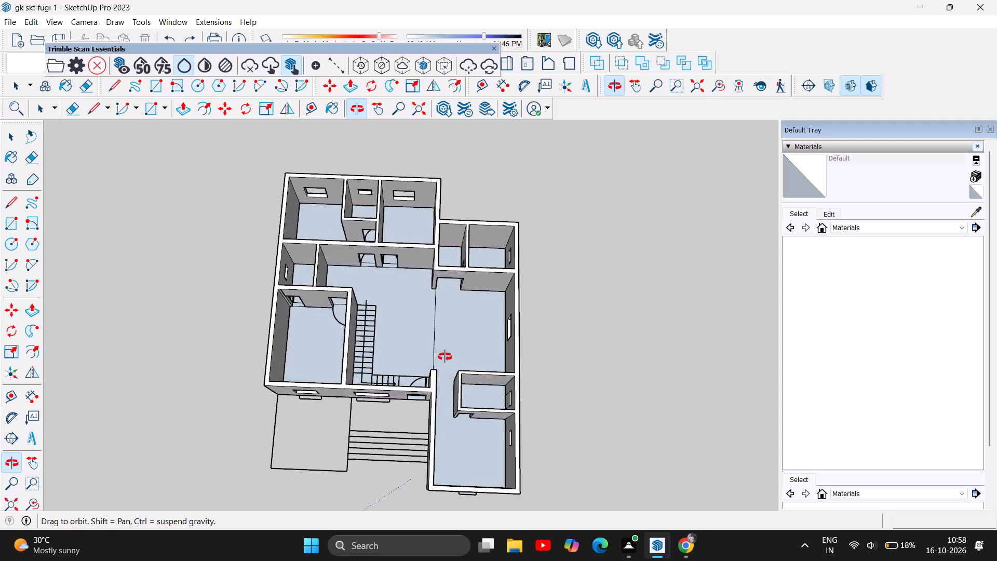
{"action": "left_click_drag", "start_coordinate": [445, 357], "coordinate": [445, 379]}
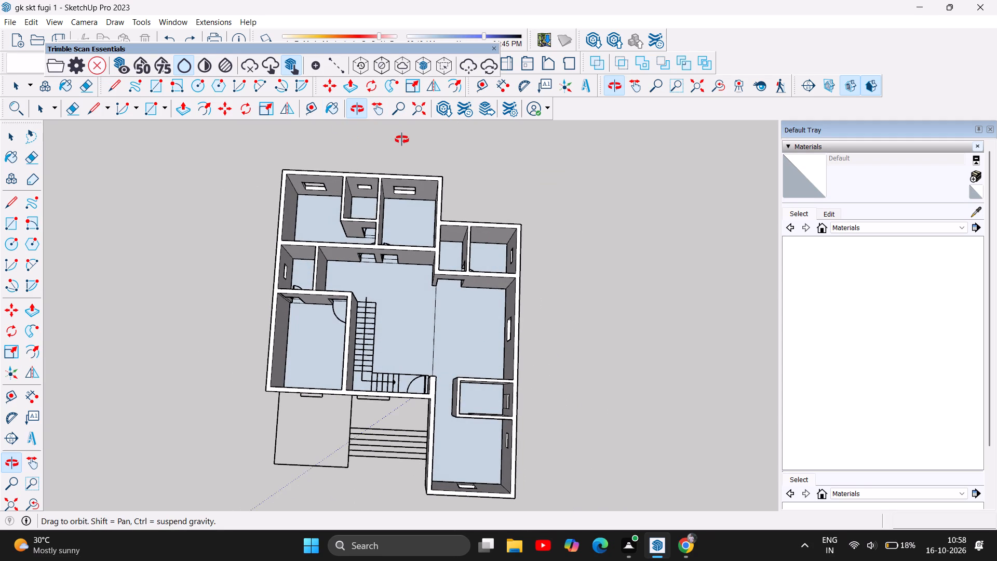
{"action": "scroll", "coordinate": [450, 313], "scroll_direction": "up", "scroll_amount": 1}
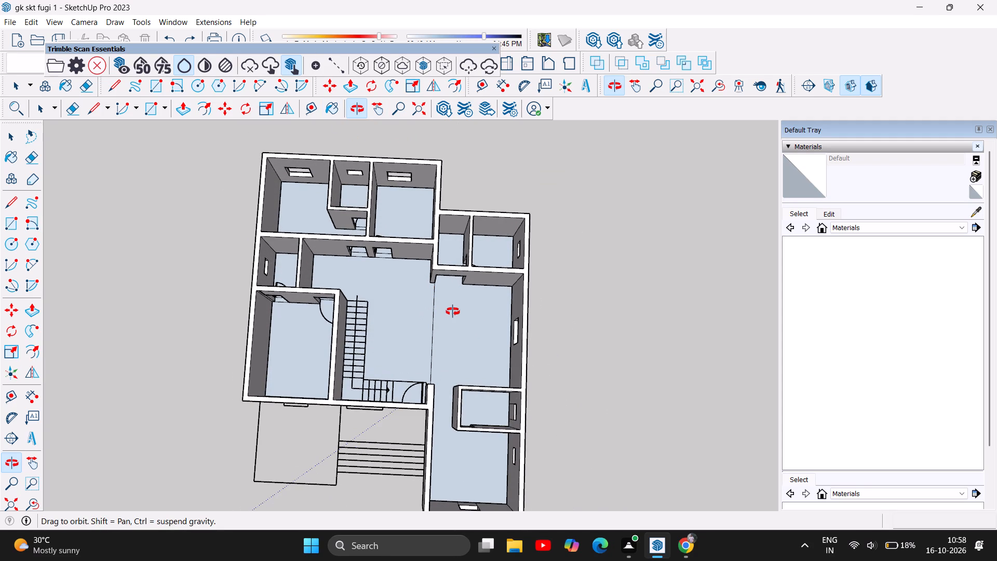
{"action": "scroll", "coordinate": [453, 312], "scroll_direction": "down", "scroll_amount": 1}
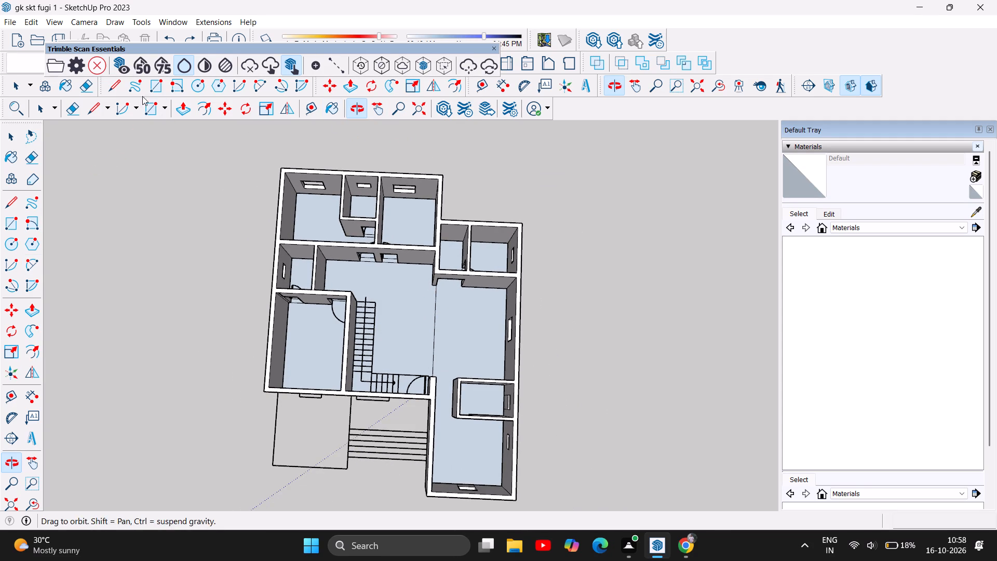
Examine the house's exterior and roofless top alongside the surrounding plan and elevation drawings.
{"action": "left_click", "coordinate": [159, 86]}
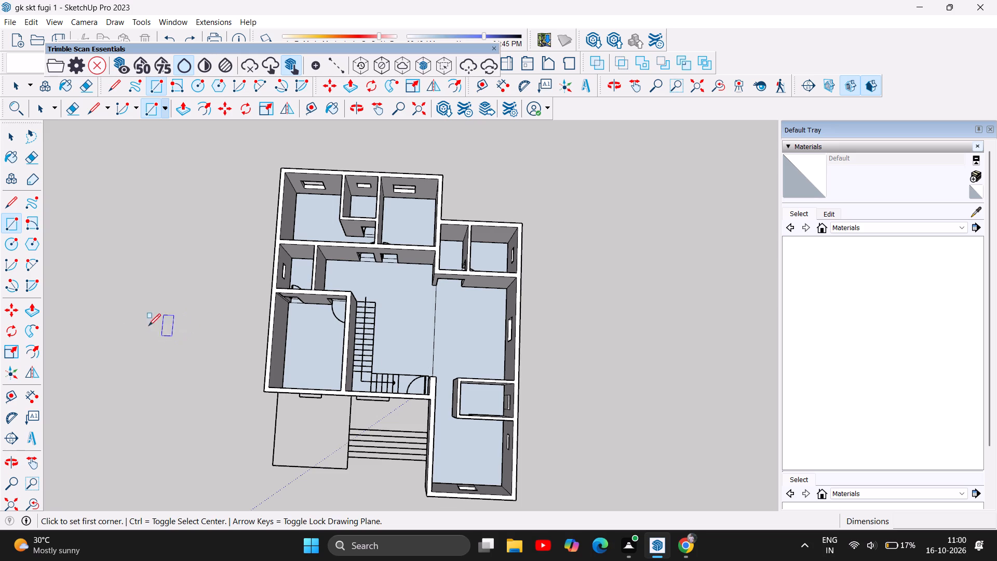
{"action": "scroll", "coordinate": [140, 383], "scroll_direction": "down", "scroll_amount": 4}
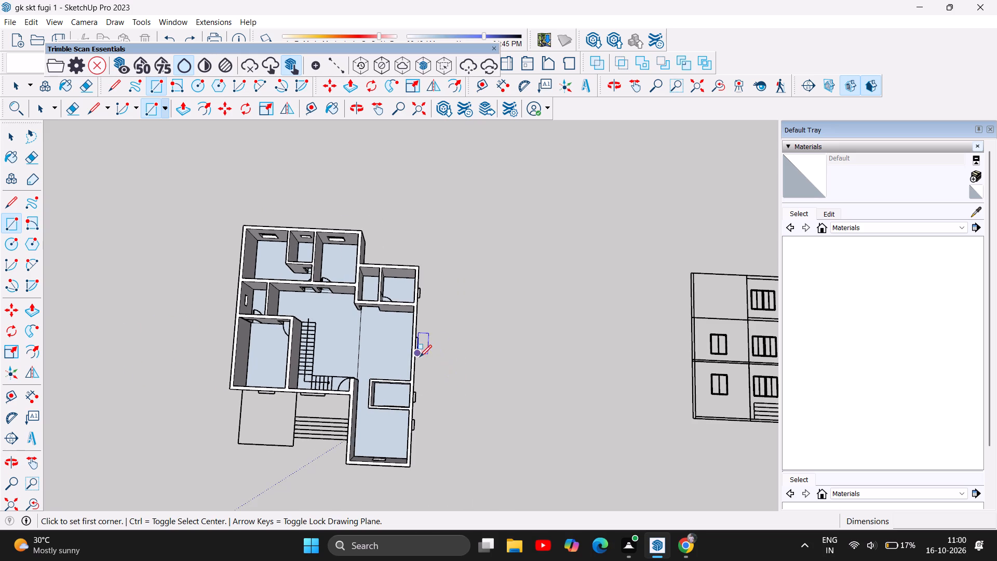
{"action": "scroll", "coordinate": [424, 350], "scroll_direction": "down", "scroll_amount": 5}
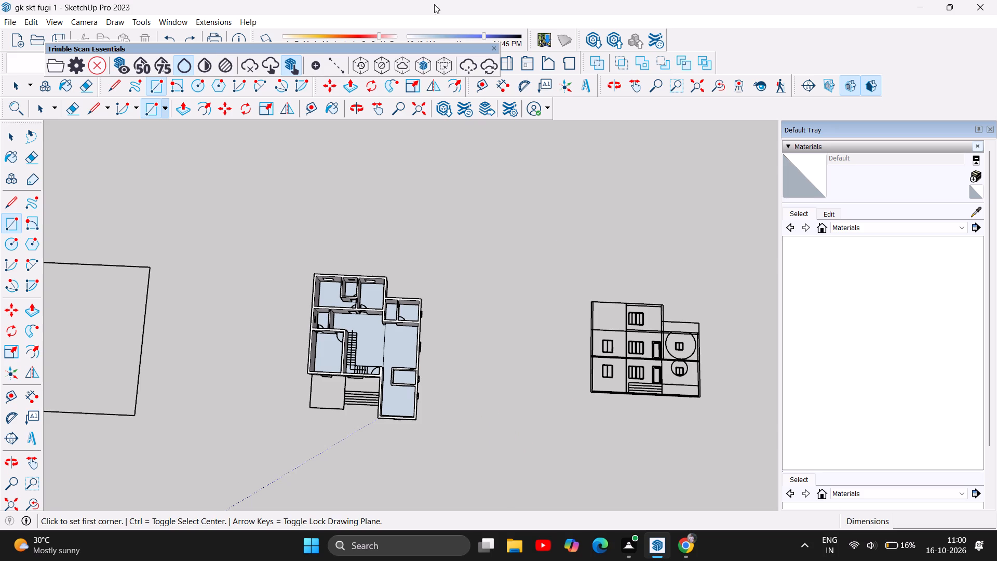
{"action": "scroll", "coordinate": [449, 445], "scroll_direction": "up", "scroll_amount": 2}
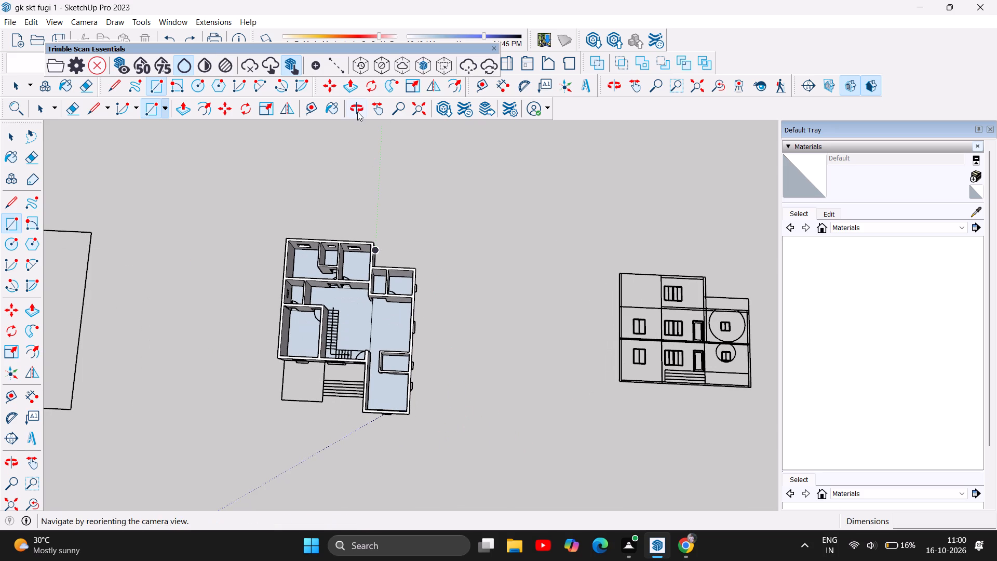
{"action": "left_click", "coordinate": [357, 112]}
{"action": "left_click_drag", "start_coordinate": [424, 404], "coordinate": [467, 236]}
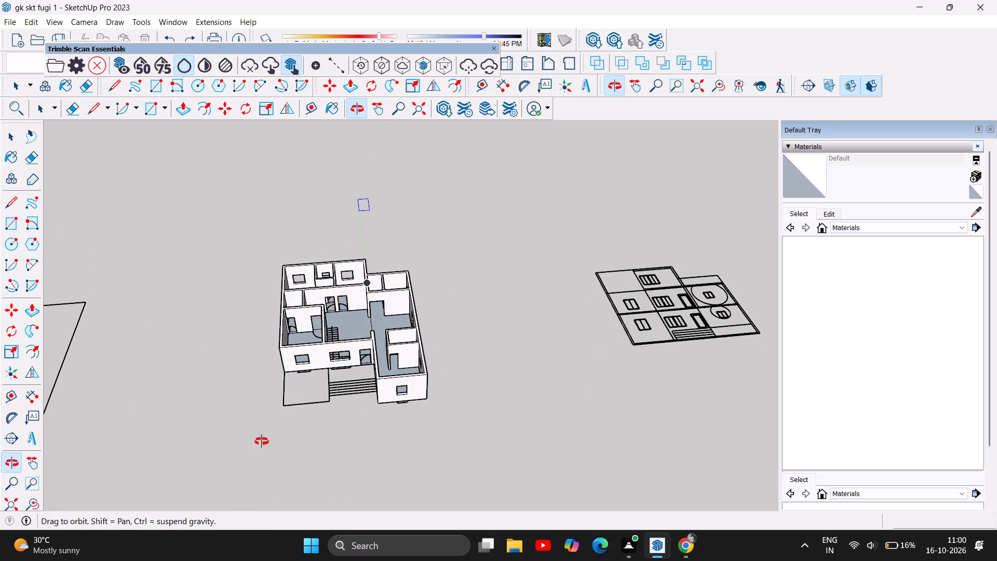
{"action": "left_click_drag", "start_coordinate": [262, 442], "coordinate": [241, 318]}
{"action": "scroll", "coordinate": [335, 314], "scroll_direction": "up", "scroll_amount": 4}
{"action": "left_click_drag", "start_coordinate": [360, 406], "coordinate": [388, 367]}
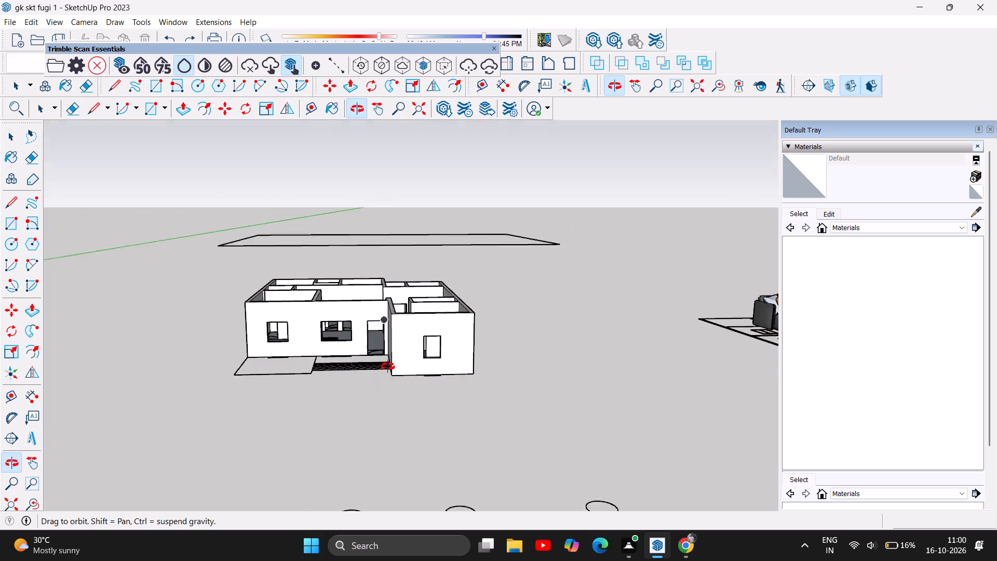
{"action": "left_click_drag", "start_coordinate": [388, 367], "coordinate": [377, 372]}
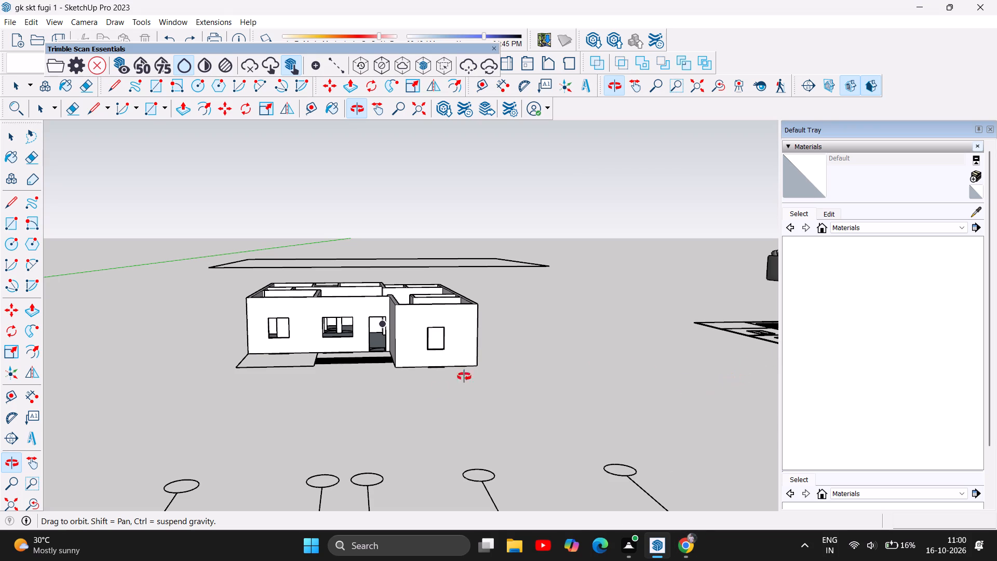
{"action": "scroll", "coordinate": [469, 426], "scroll_direction": "down", "scroll_amount": 4}
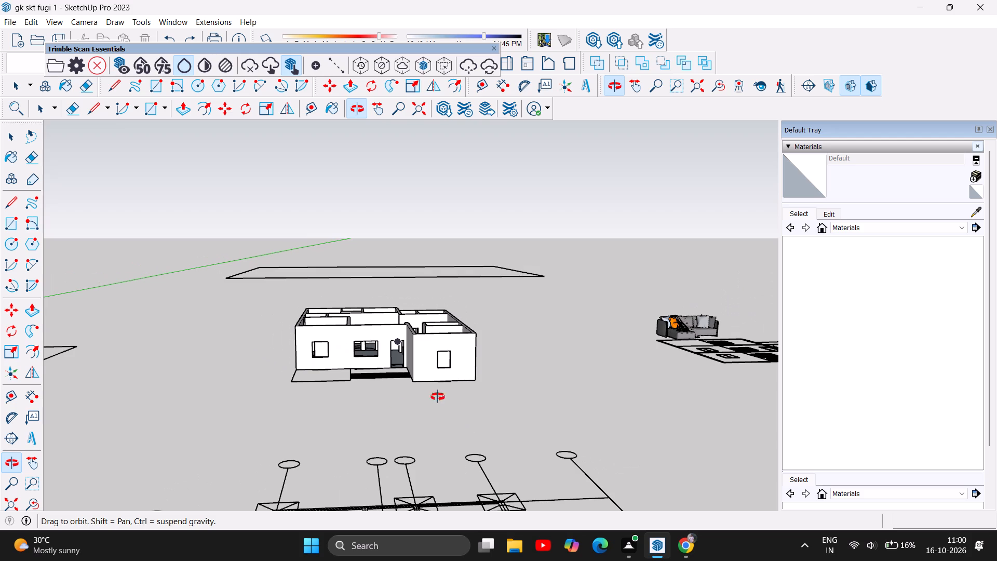
{"action": "left_click_drag", "start_coordinate": [338, 395], "coordinate": [348, 477]}
{"action": "left_click_drag", "start_coordinate": [504, 362], "coordinate": [502, 436]}
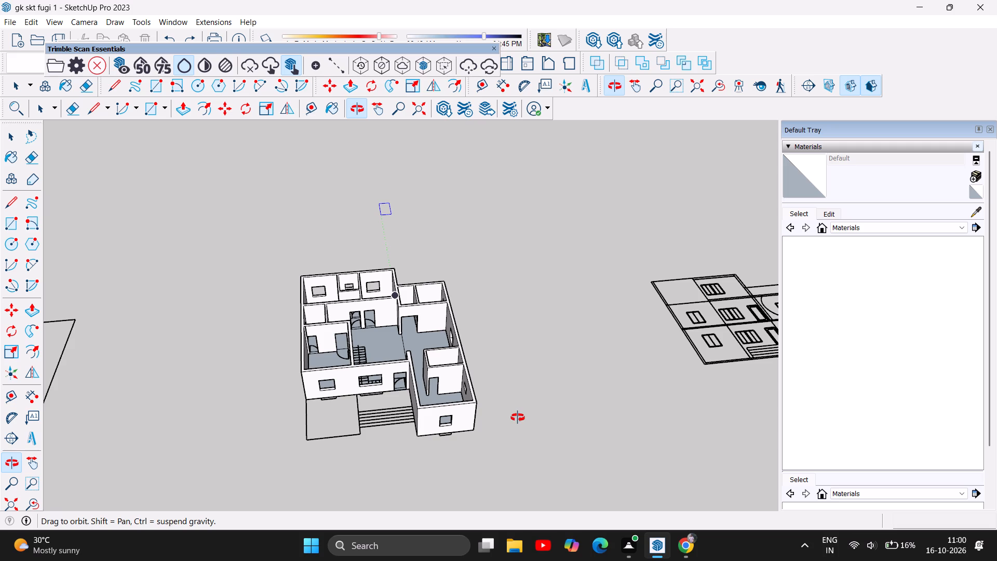
{"action": "left_click_drag", "start_coordinate": [509, 345], "coordinate": [486, 430]}
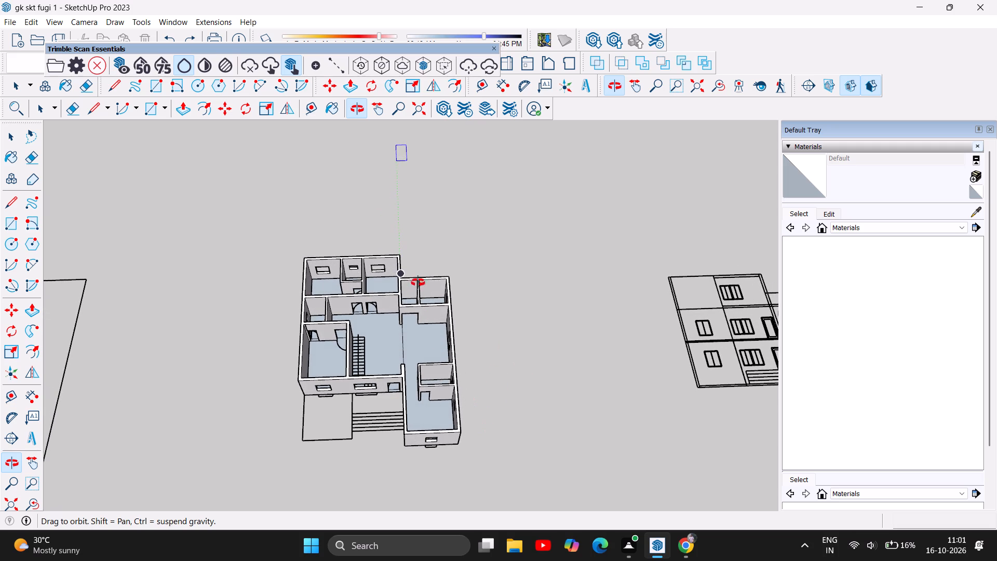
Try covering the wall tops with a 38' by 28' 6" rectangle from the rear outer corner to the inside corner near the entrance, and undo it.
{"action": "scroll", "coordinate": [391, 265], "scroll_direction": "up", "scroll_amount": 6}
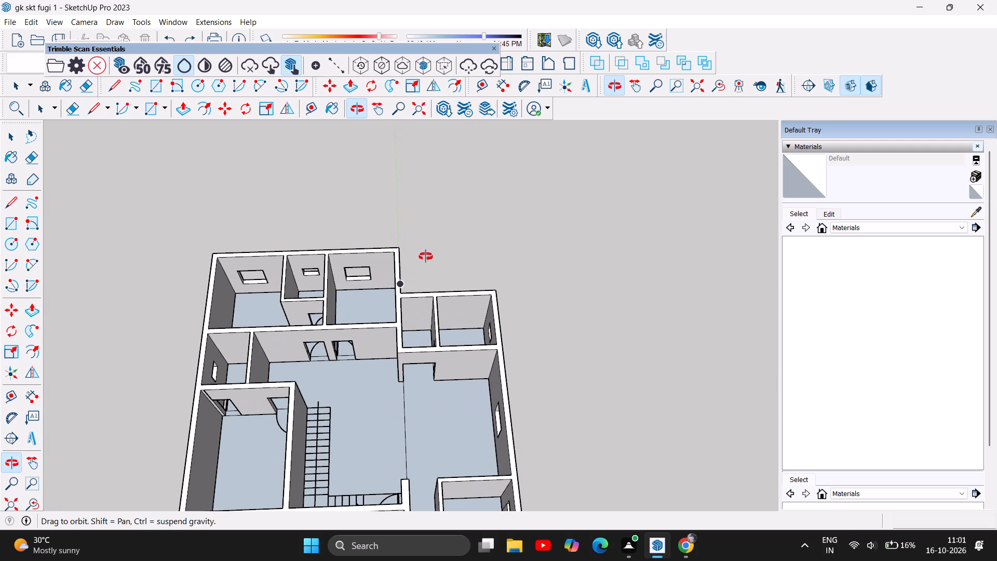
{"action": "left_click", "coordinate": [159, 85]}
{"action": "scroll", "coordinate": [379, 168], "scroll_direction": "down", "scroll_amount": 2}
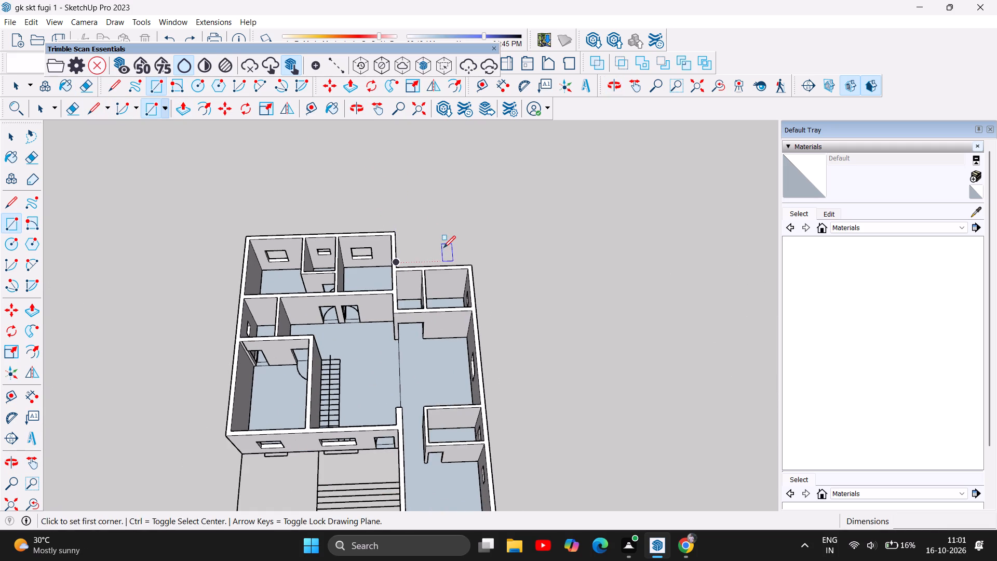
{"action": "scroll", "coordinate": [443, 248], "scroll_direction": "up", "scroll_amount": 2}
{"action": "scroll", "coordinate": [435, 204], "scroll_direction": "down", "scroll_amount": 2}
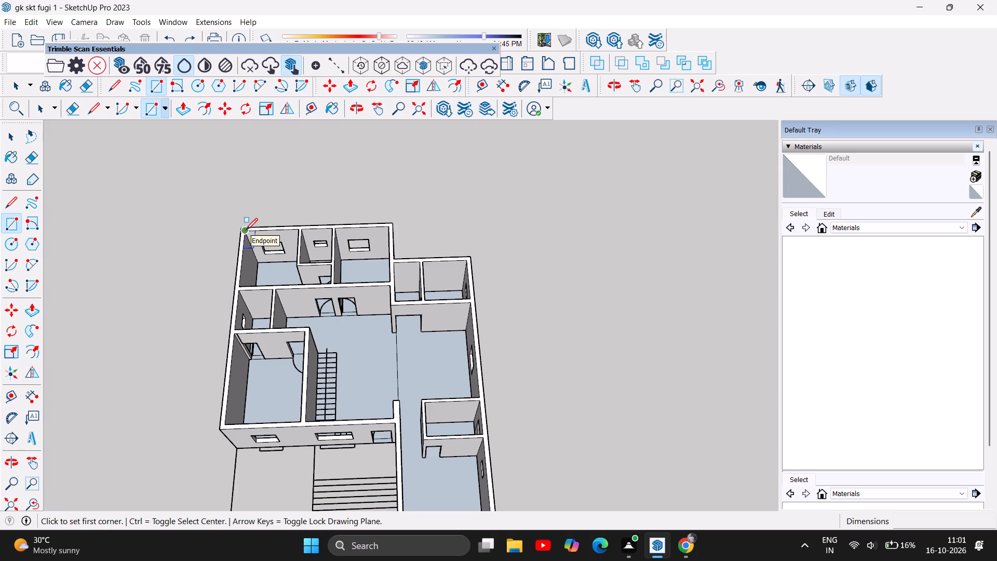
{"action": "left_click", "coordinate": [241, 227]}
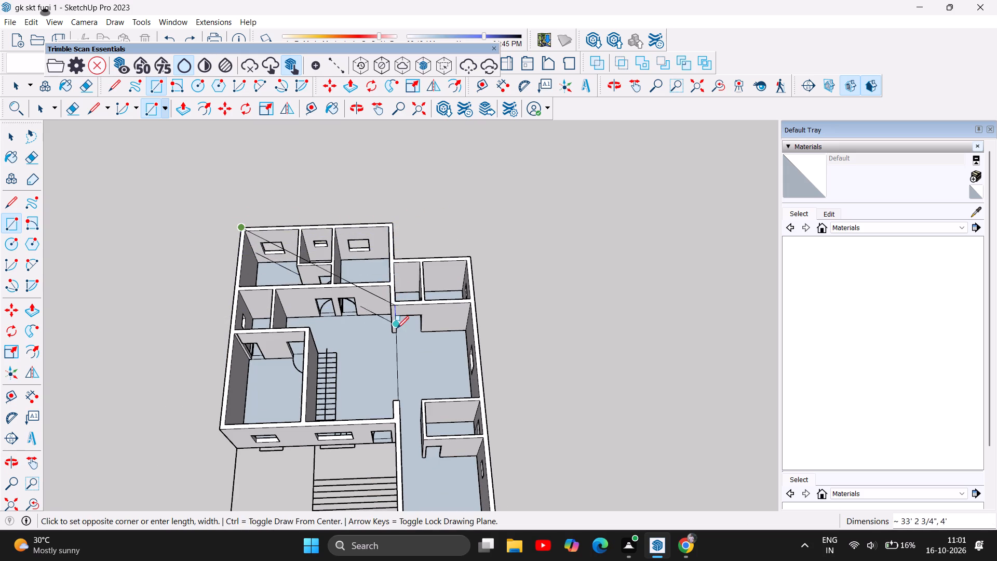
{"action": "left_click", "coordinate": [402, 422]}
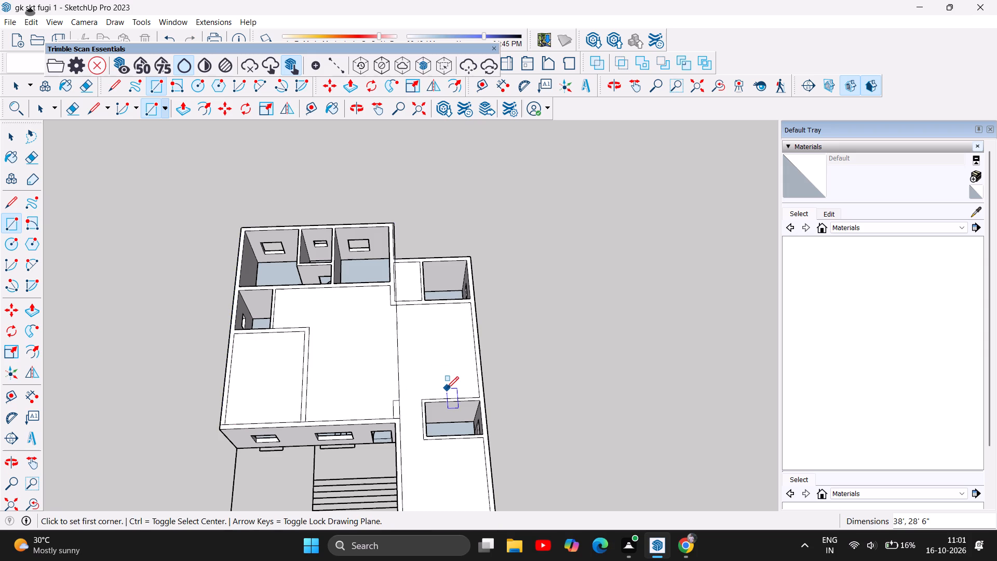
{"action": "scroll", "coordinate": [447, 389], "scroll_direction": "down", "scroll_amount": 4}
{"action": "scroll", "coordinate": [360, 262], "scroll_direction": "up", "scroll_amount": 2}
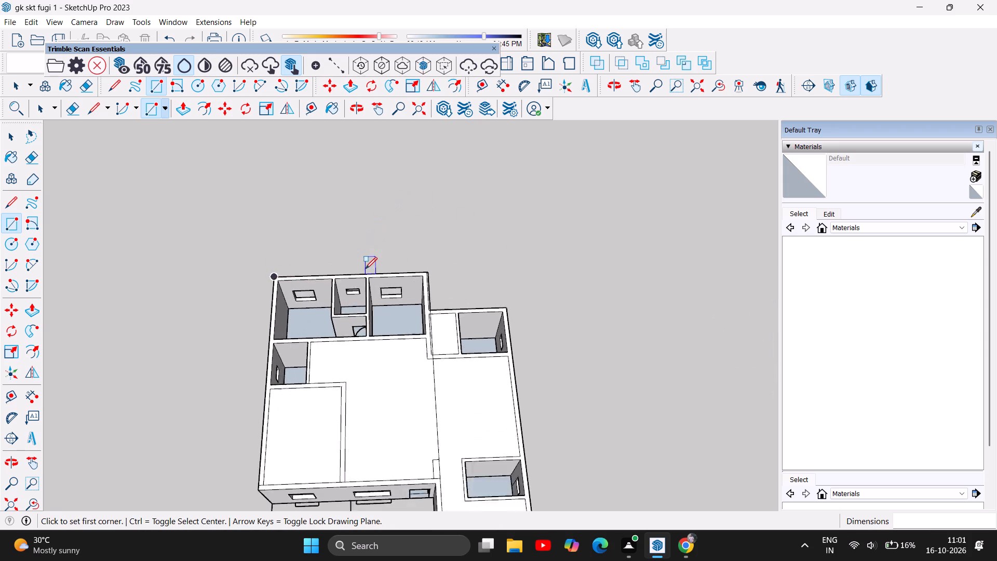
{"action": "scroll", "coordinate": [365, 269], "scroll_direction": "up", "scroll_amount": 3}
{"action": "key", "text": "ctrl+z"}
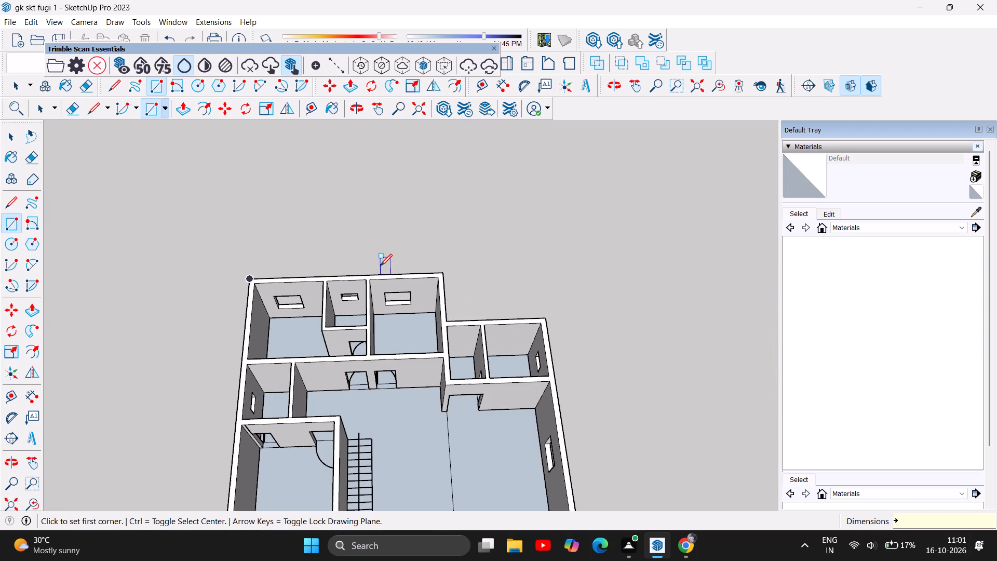
Cover the wide rear wing with a 28' 3" by 12' 9" rectangle on the wall tops, starting at its outer corner.
{"action": "scroll", "coordinate": [379, 233], "scroll_direction": "down", "scroll_amount": 3}
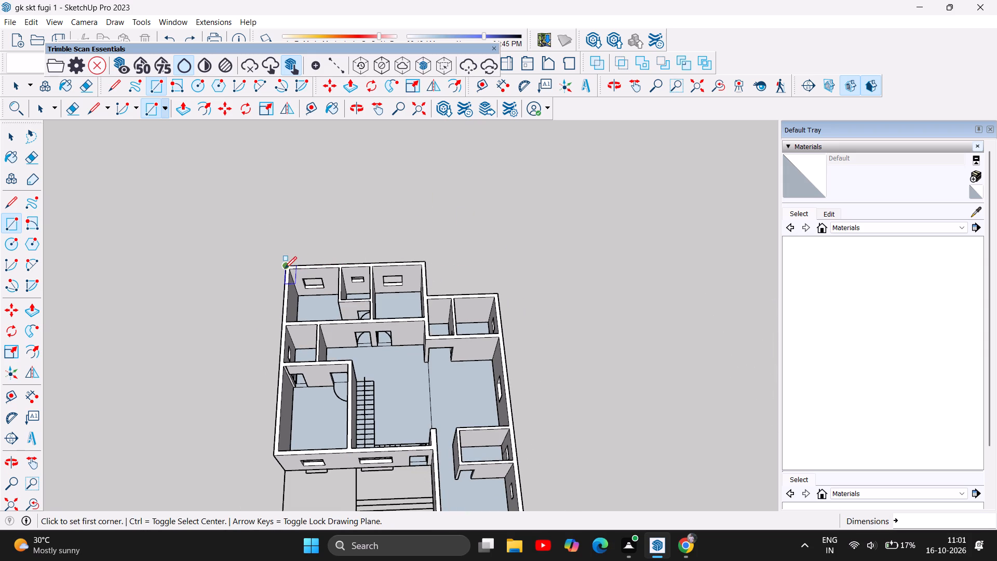
{"action": "scroll", "coordinate": [287, 265], "scroll_direction": "up", "scroll_amount": 4}
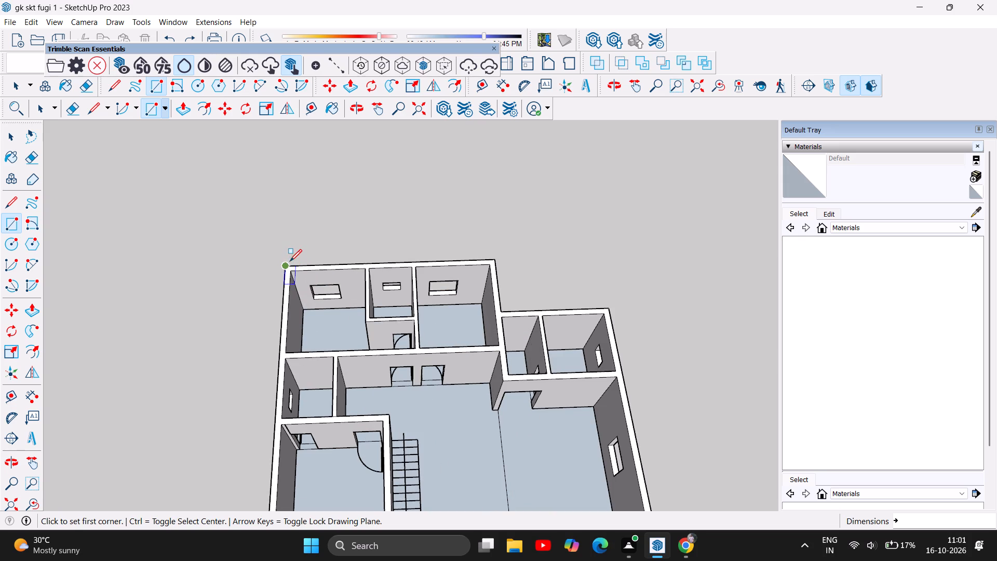
{"action": "left_click", "coordinate": [284, 265]}
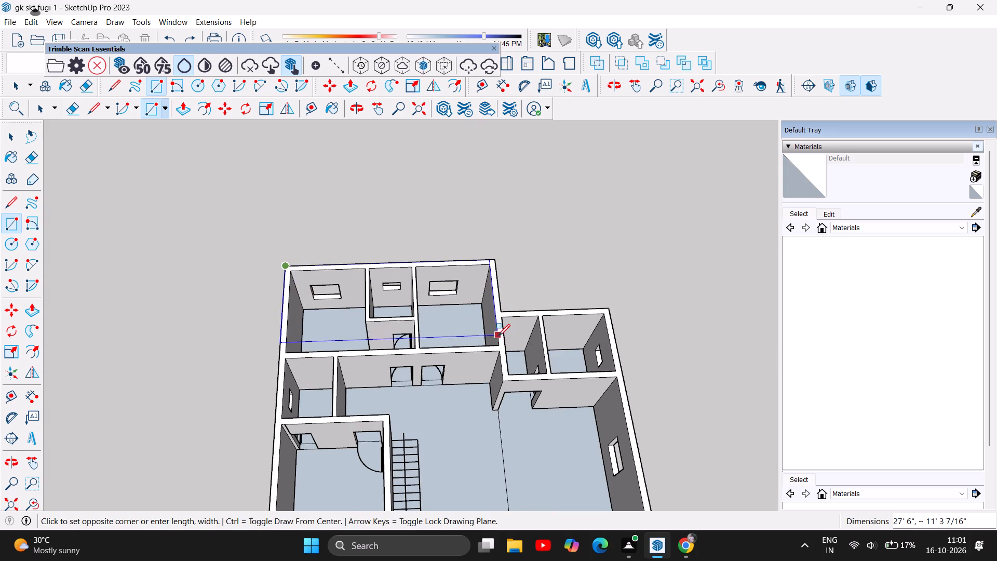
{"action": "left_click", "coordinate": [505, 352]}
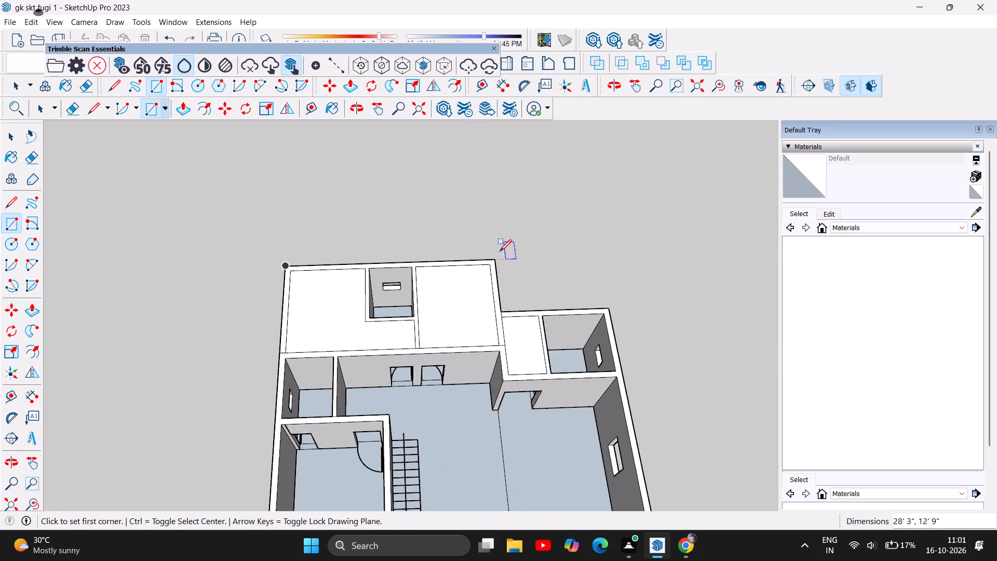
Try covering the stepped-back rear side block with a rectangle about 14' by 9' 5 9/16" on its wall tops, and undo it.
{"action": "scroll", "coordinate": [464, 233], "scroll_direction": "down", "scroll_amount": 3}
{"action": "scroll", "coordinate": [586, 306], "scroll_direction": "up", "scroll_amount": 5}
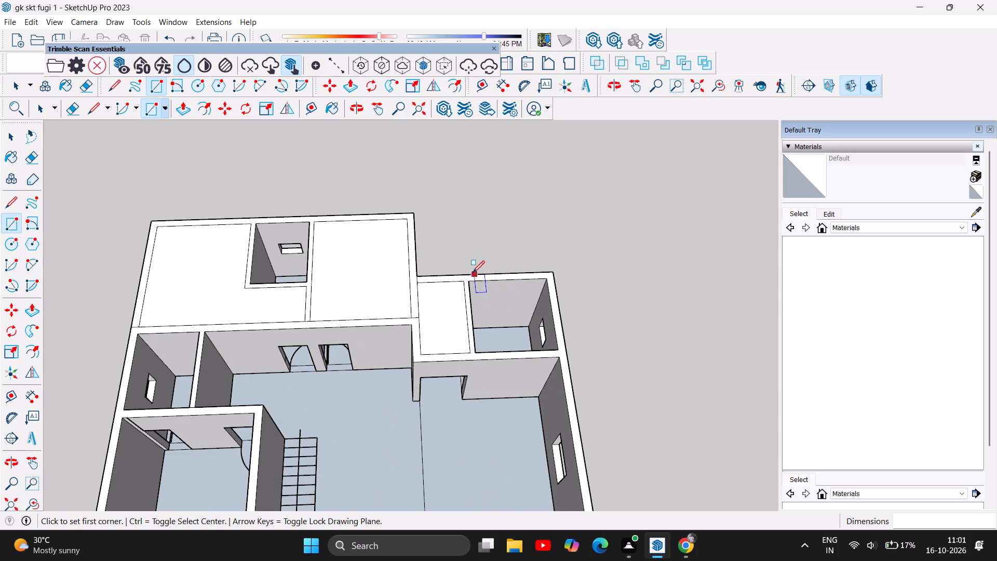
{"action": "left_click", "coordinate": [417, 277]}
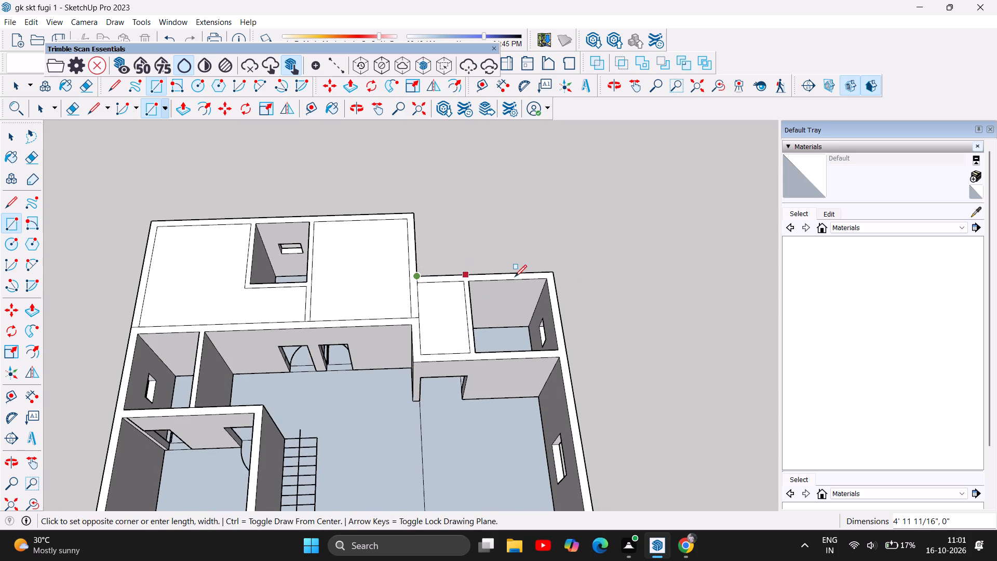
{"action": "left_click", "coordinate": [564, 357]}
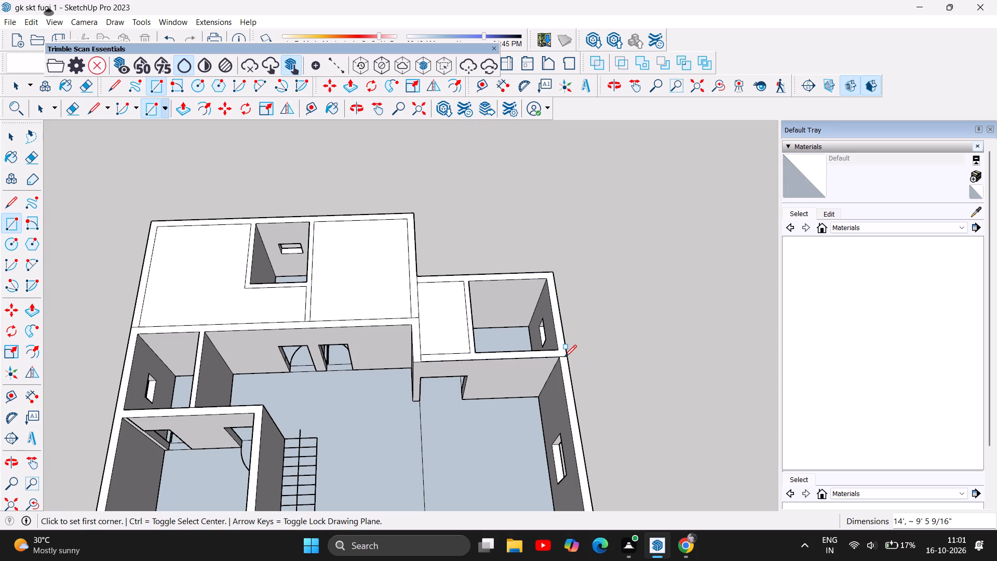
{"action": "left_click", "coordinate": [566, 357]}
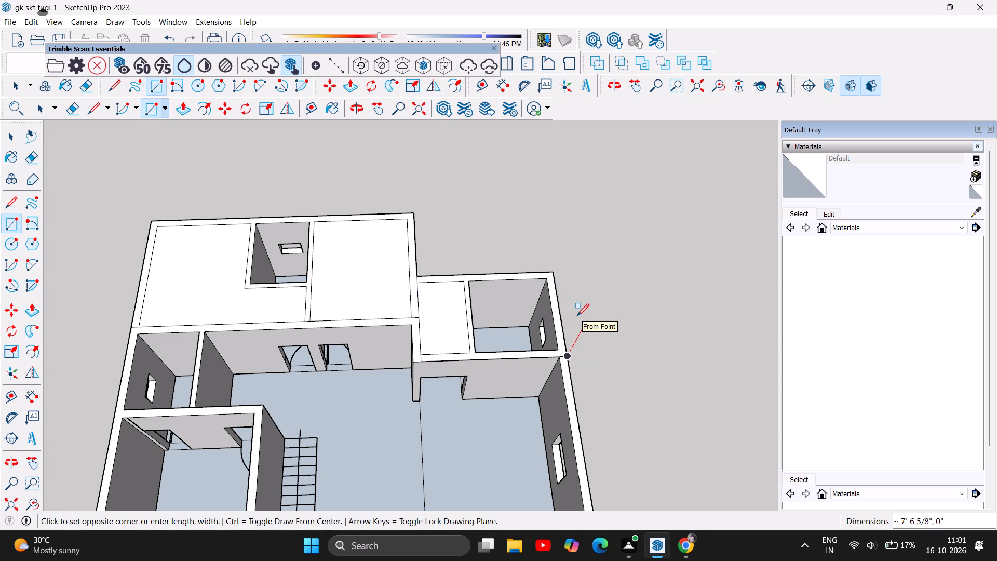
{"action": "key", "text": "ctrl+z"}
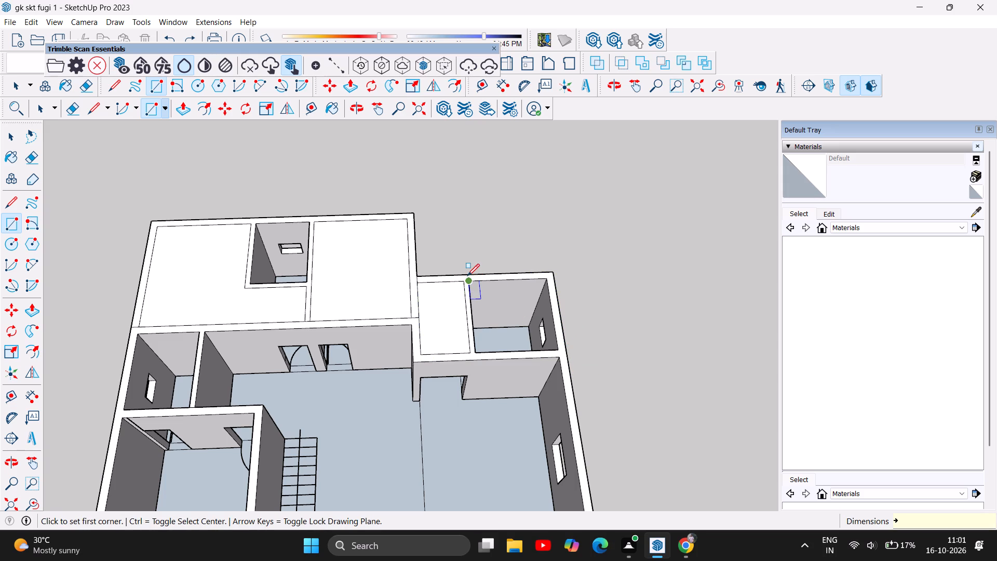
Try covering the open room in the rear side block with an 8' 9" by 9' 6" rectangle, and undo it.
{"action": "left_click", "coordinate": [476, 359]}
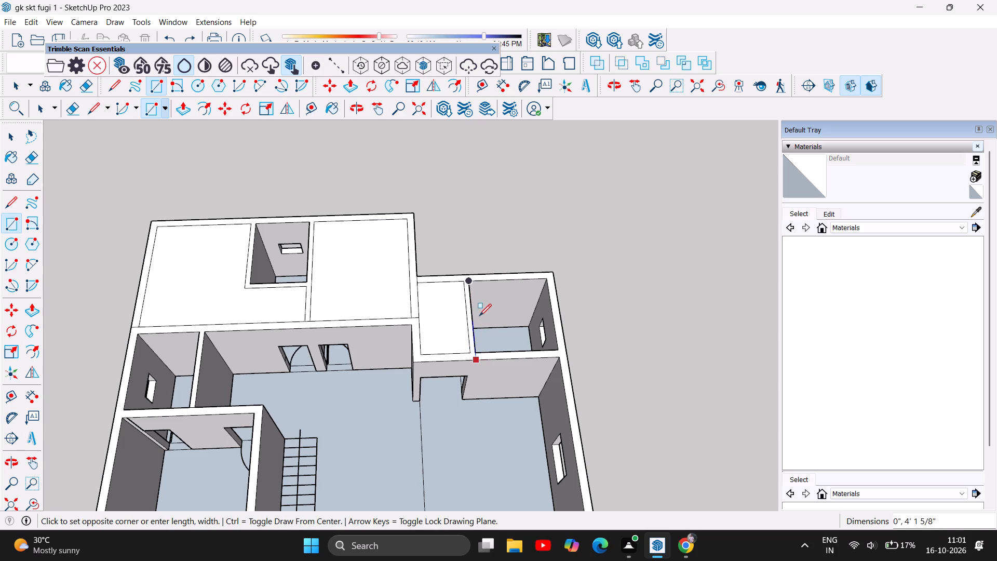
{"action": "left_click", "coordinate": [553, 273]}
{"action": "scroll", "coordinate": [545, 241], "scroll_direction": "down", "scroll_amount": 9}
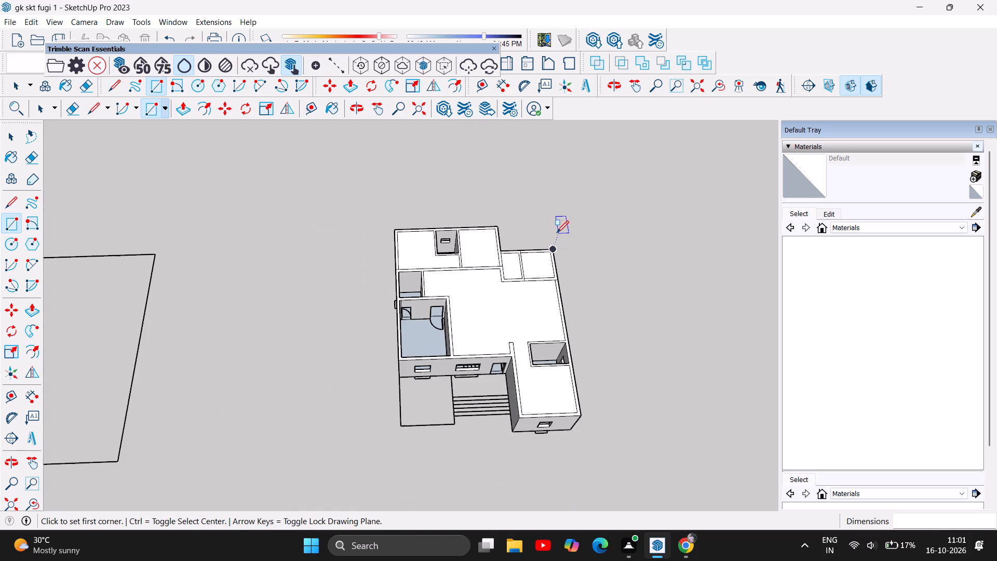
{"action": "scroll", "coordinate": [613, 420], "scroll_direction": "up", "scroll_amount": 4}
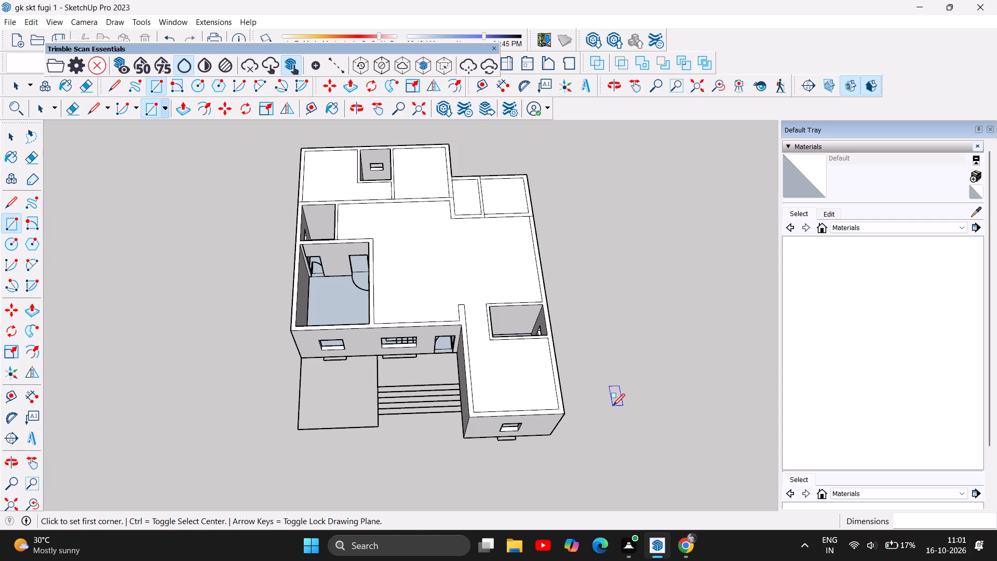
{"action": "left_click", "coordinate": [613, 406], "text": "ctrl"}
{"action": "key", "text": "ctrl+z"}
Draw a freestanding rectangle about 8' 10" by 6' 1" on the ground beside the house.
{"action": "left_click", "coordinate": [613, 406], "text": "ctrl"}
{"action": "left_click_drag", "start_coordinate": [626, 386], "coordinate": [627, 365]}
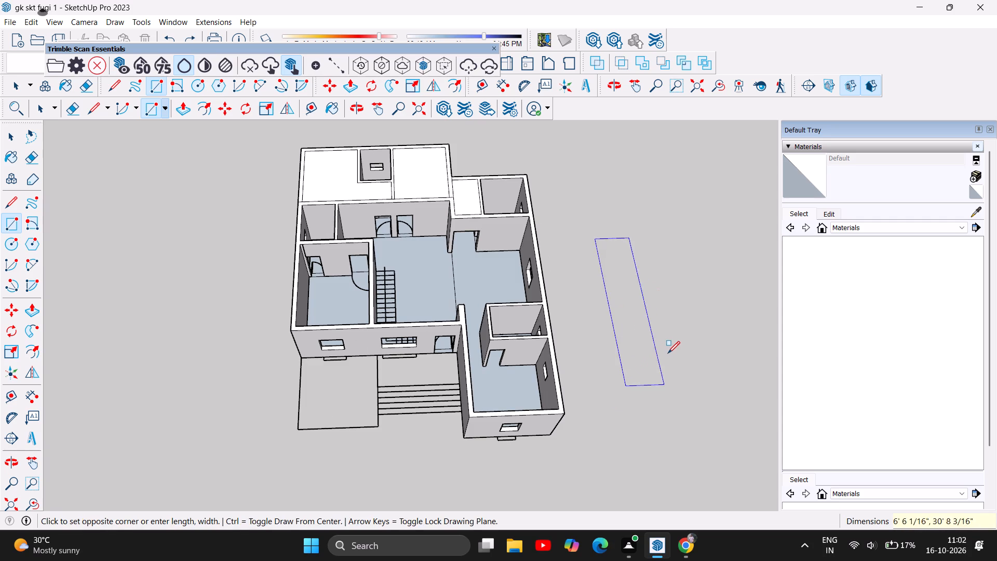
{"action": "left_click", "coordinate": [668, 352]}
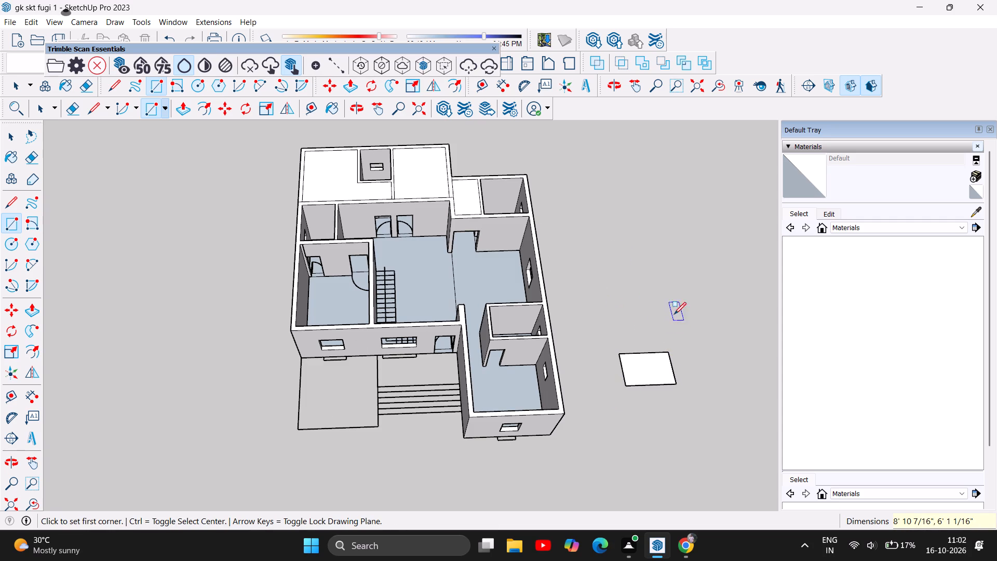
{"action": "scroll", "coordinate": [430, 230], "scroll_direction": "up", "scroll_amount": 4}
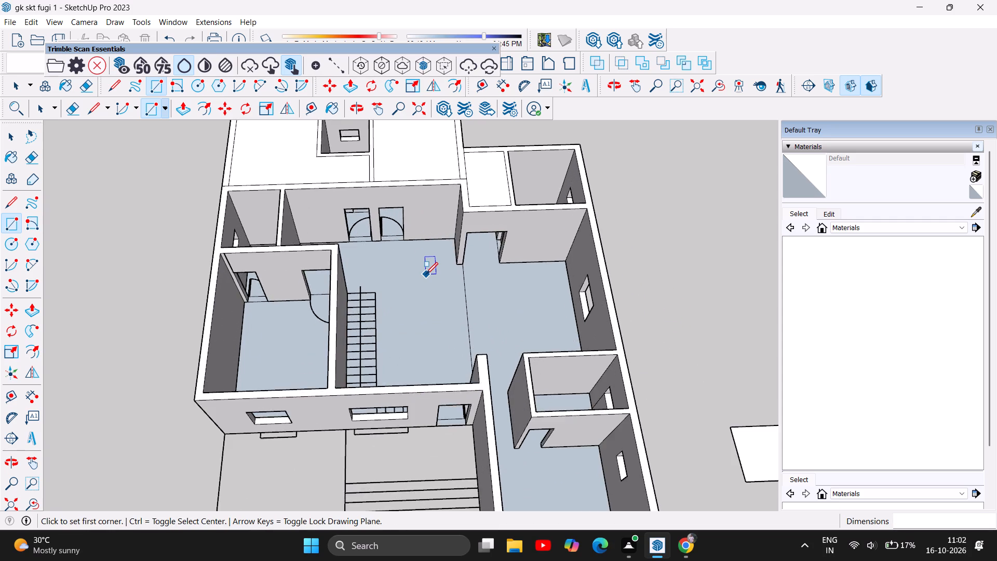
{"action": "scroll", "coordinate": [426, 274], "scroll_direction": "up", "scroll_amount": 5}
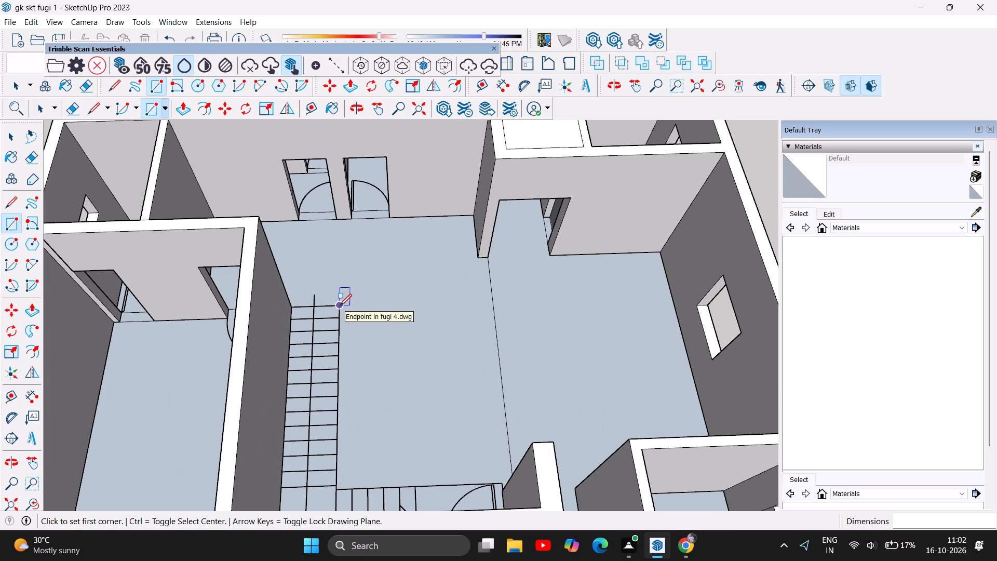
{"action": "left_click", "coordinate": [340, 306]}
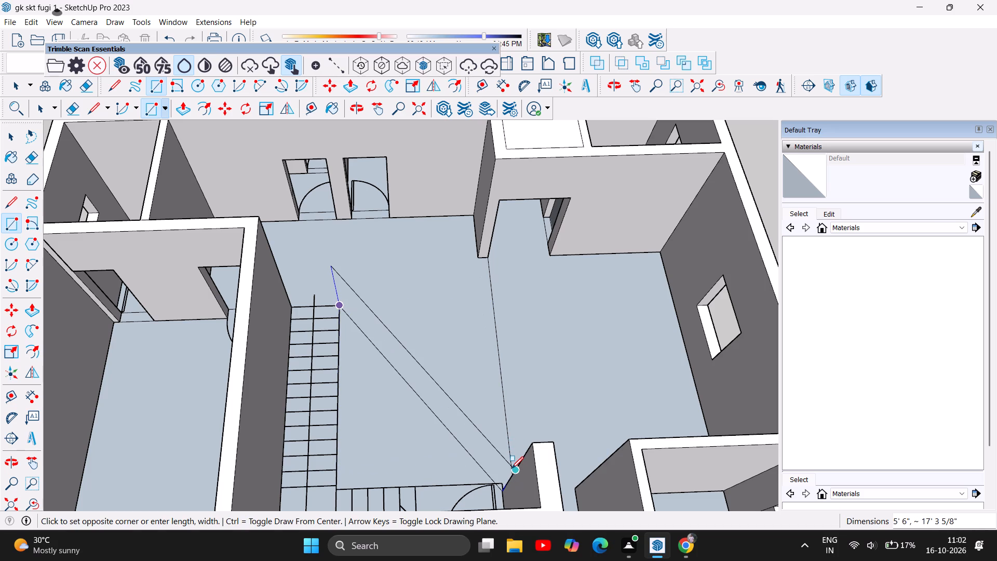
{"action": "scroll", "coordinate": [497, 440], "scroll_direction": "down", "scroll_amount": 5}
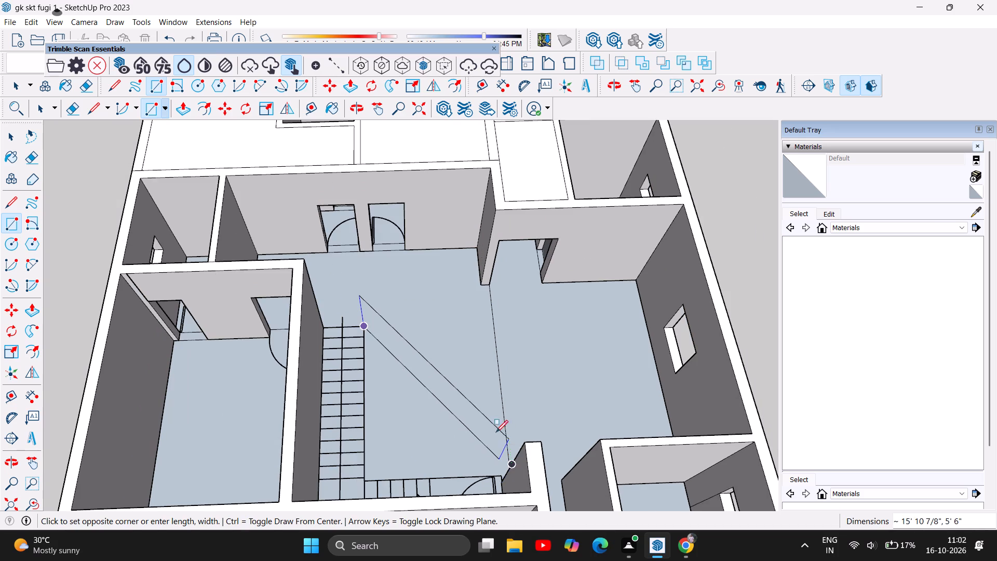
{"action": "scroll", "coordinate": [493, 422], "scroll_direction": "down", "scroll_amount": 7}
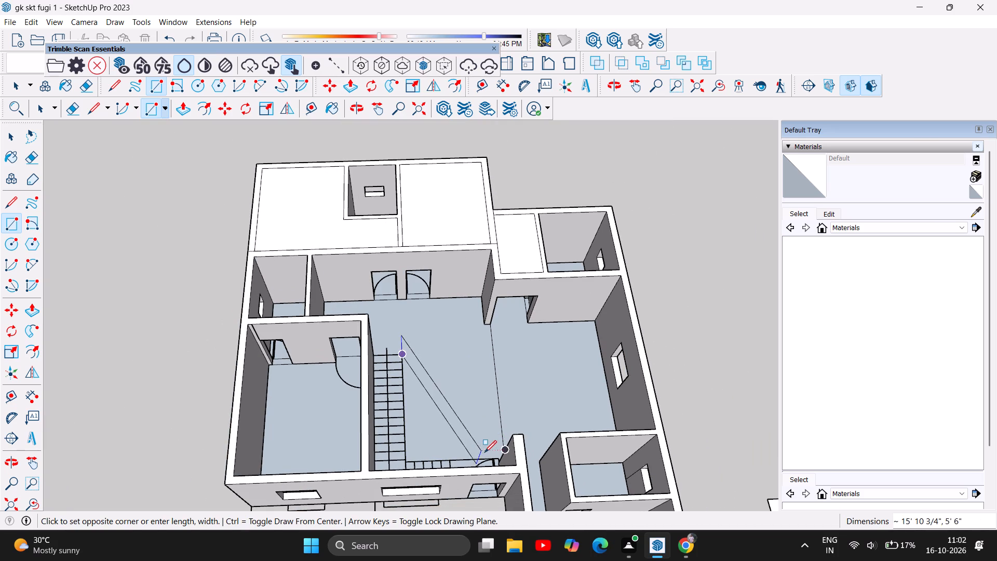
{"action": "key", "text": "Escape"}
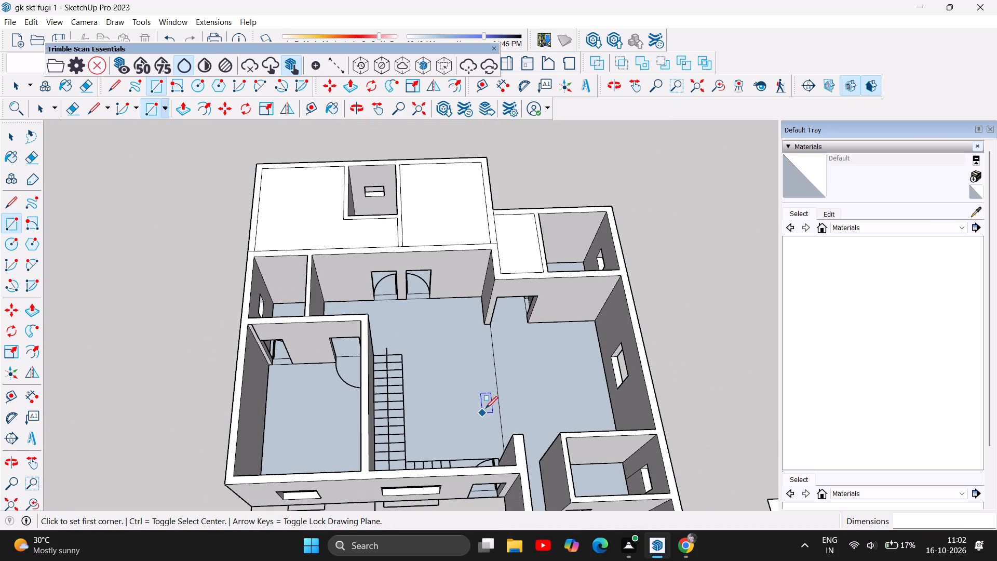
Cover the central hall with a 26' 9" by 4' rectangle from the small side room's inner corner to the projecting wall's corner.
{"action": "left_click", "coordinate": [353, 108]}
{"action": "left_click_drag", "start_coordinate": [365, 225], "coordinate": [362, 242]}
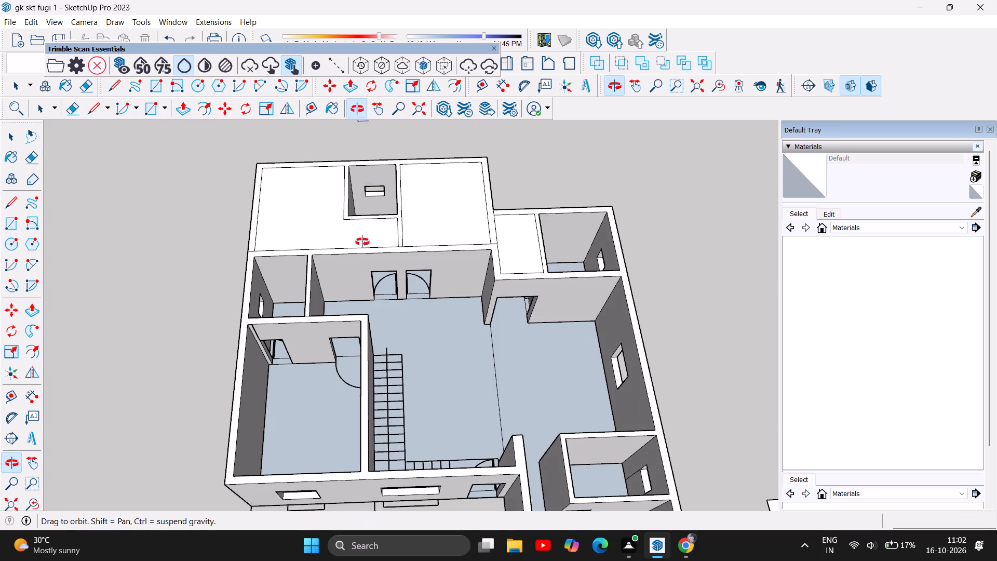
{"action": "left_click_drag", "start_coordinate": [362, 242], "coordinate": [372, 351]}
{"action": "scroll", "coordinate": [390, 339], "scroll_direction": "down", "scroll_amount": 4}
{"action": "scroll", "coordinate": [452, 312], "scroll_direction": "up", "scroll_amount": 3}
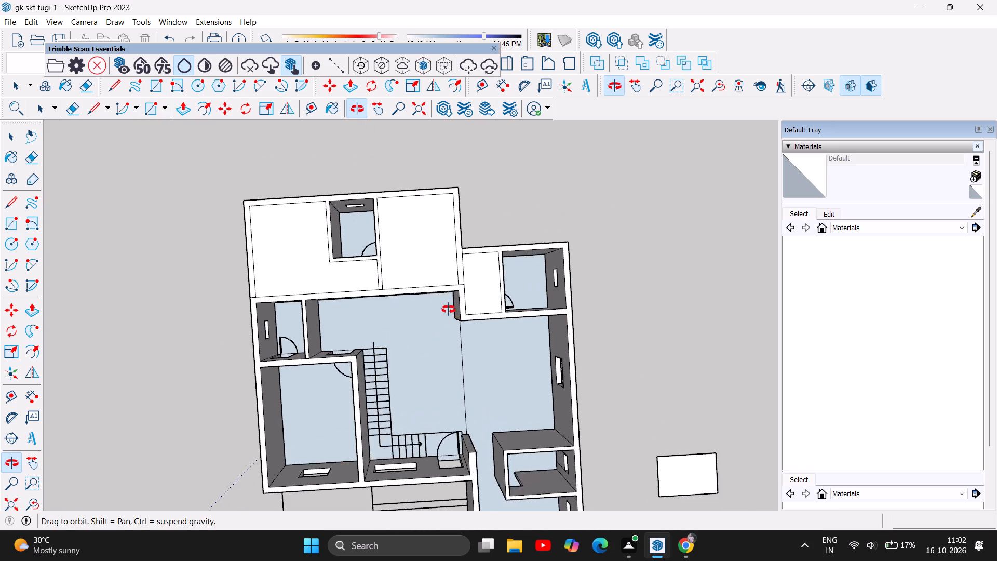
{"action": "scroll", "coordinate": [399, 323], "scroll_direction": "up", "scroll_amount": 4}
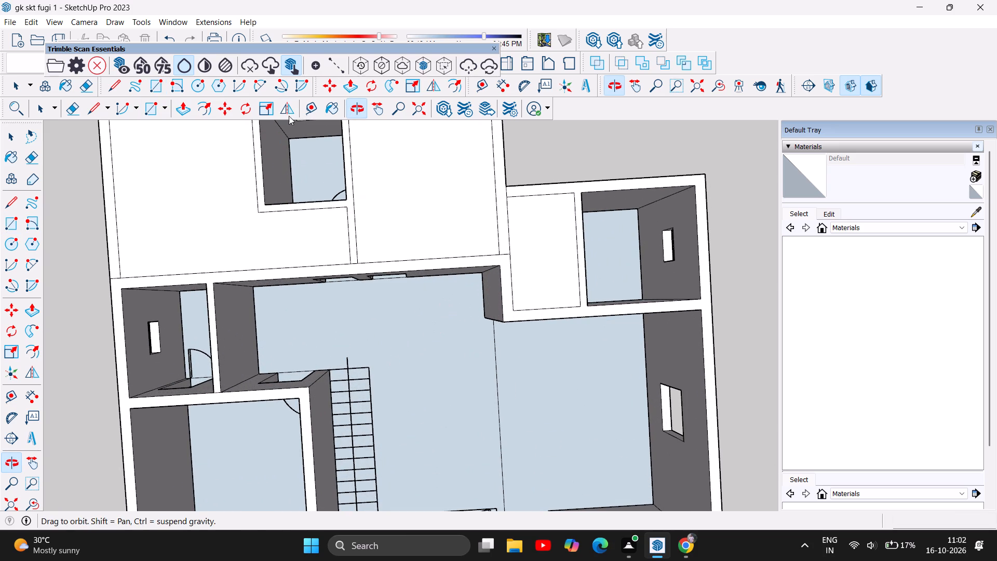
{"action": "left_click", "coordinate": [152, 109]}
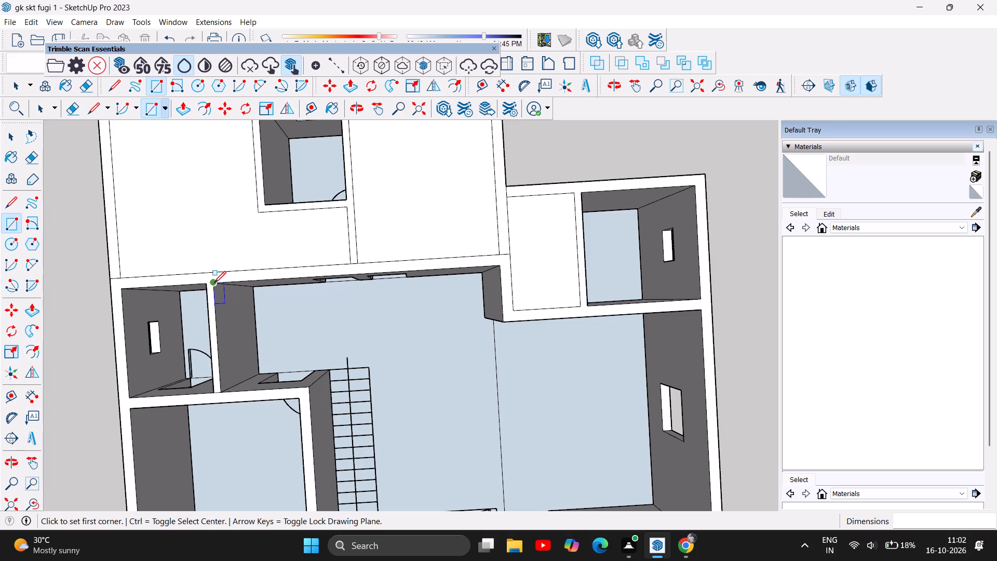
{"action": "left_click", "coordinate": [120, 287]}
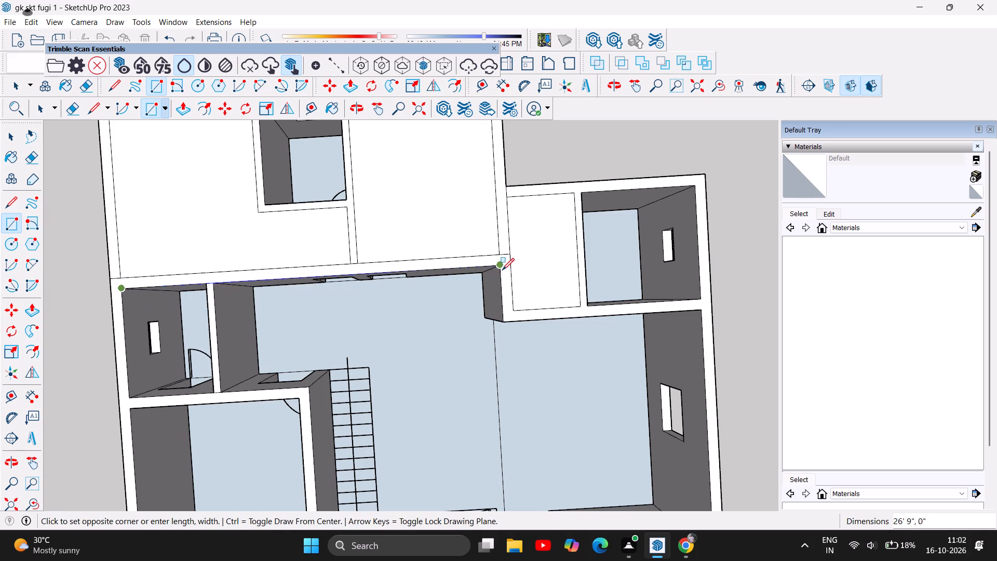
{"action": "left_click", "coordinate": [504, 319]}
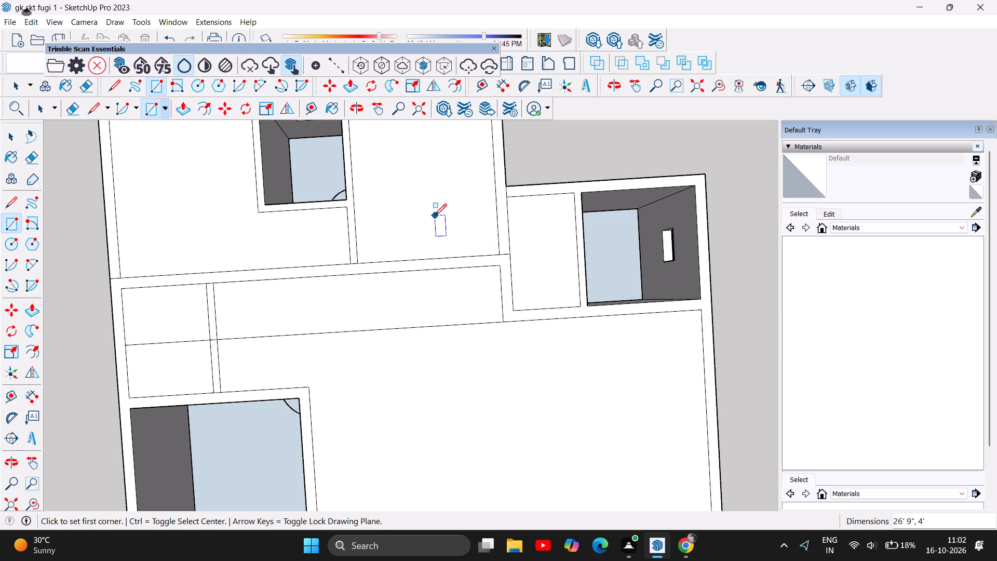
Cover the open front room beside the stair with a 16' by 12' rectangle between its inner wall corners.
{"action": "scroll", "coordinate": [435, 216], "scroll_direction": "down", "scroll_amount": 9}
{"action": "scroll", "coordinate": [464, 457], "scroll_direction": "up", "scroll_amount": 2}
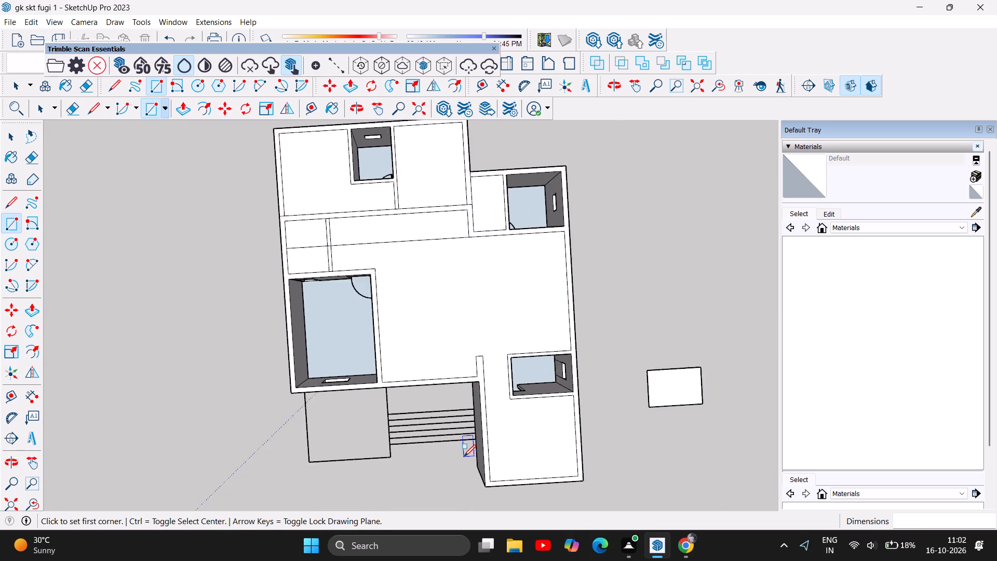
{"action": "scroll", "coordinate": [464, 457], "scroll_direction": "up", "scroll_amount": 2}
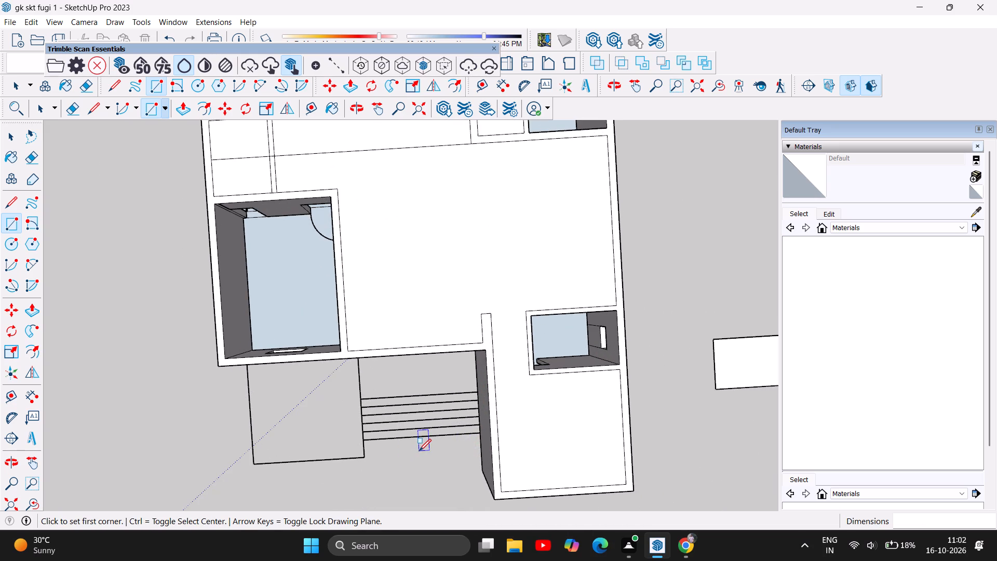
{"action": "left_click", "coordinate": [214, 205]}
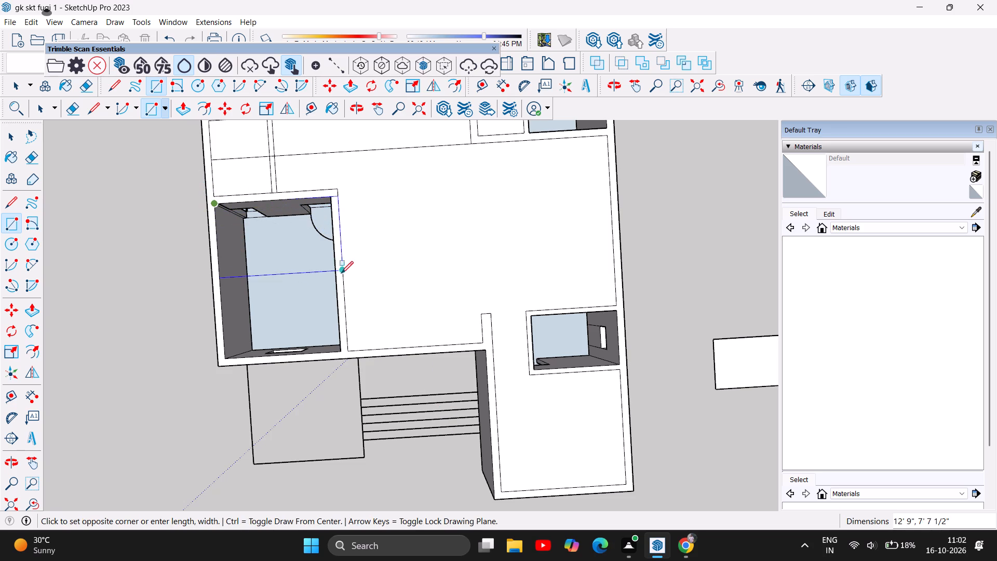
{"action": "left_click", "coordinate": [339, 351]}
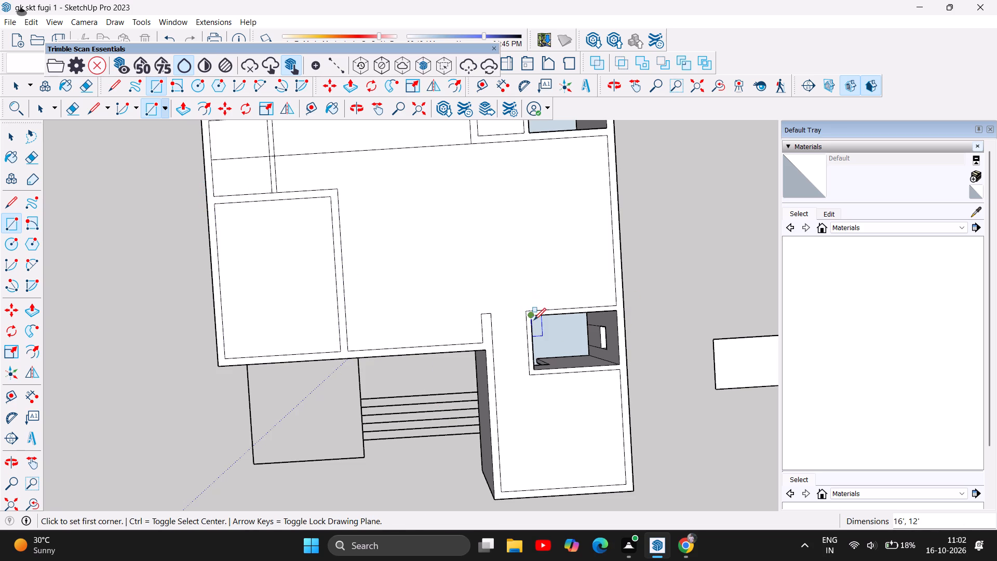
Cover the small room in the front wing with an 8' 10 1/2" by 5' 7 1/2" rectangle.
{"action": "left_click", "coordinate": [532, 317]}
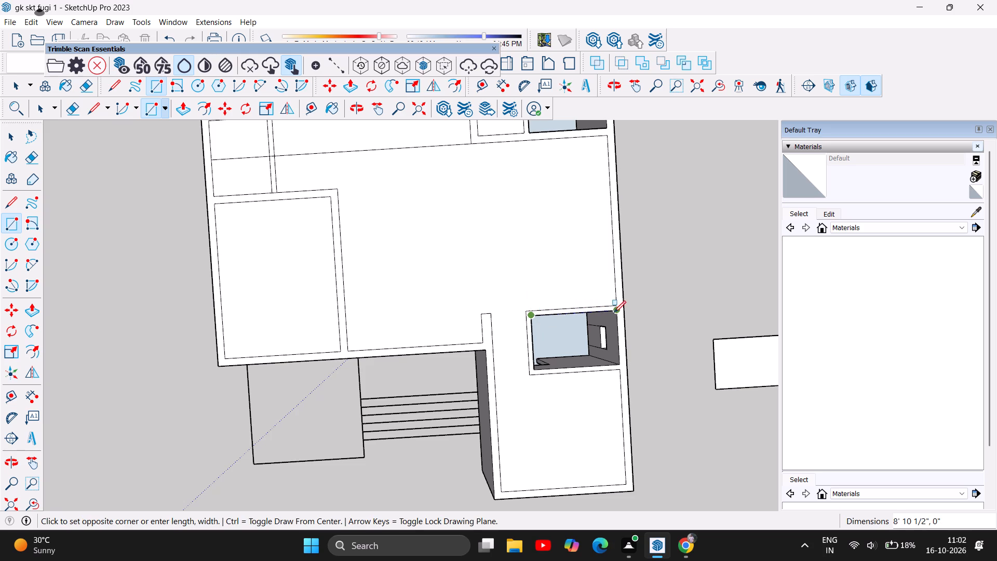
{"action": "left_click", "coordinate": [621, 365]}
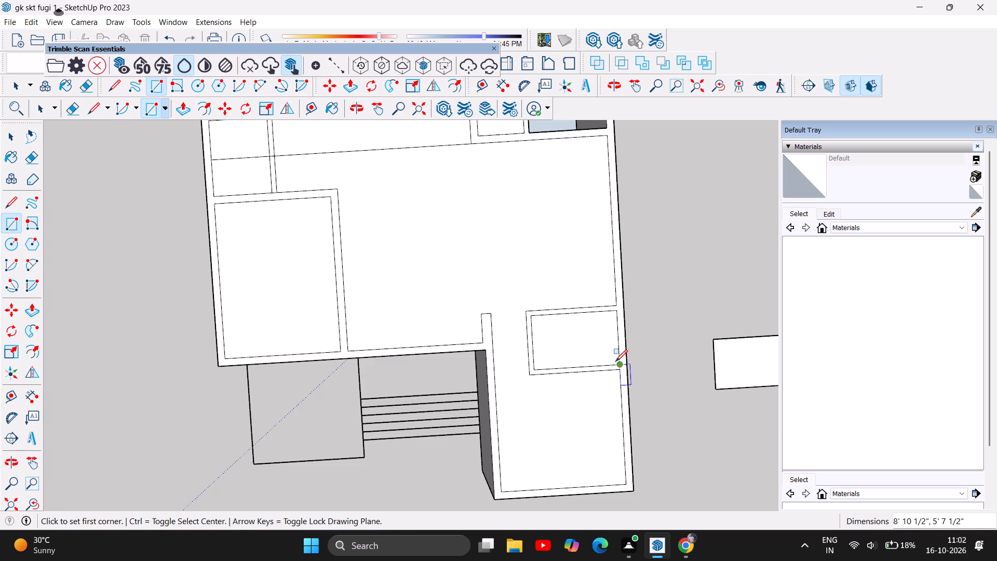
Cover the small open room between the two rear bedrooms with a 7' 6" by 5' 9" rectangle.
{"action": "scroll", "coordinate": [299, 316], "scroll_direction": "down", "scroll_amount": 9}
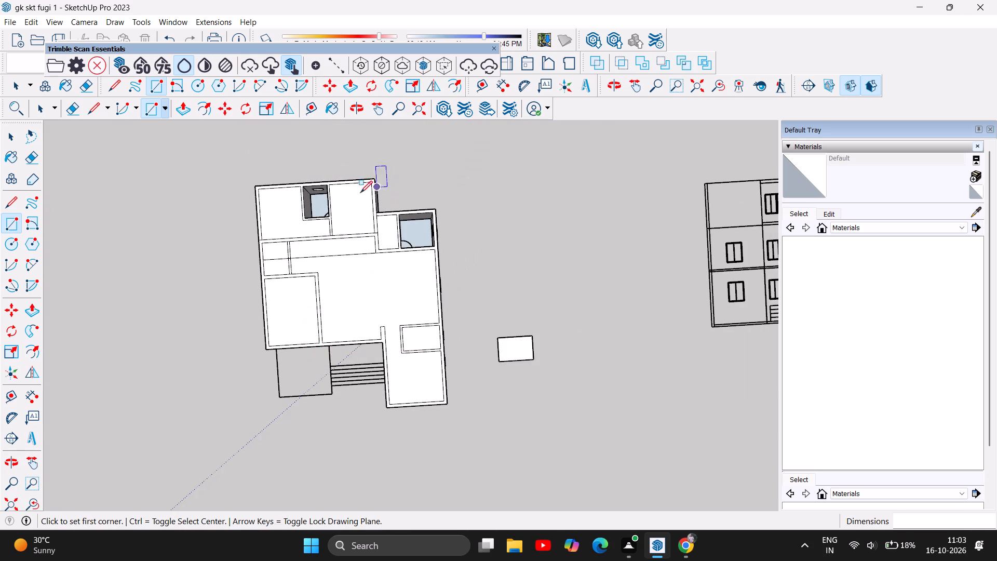
{"action": "scroll", "coordinate": [311, 186], "scroll_direction": "up", "scroll_amount": 10}
{"action": "left_click", "coordinate": [292, 182]}
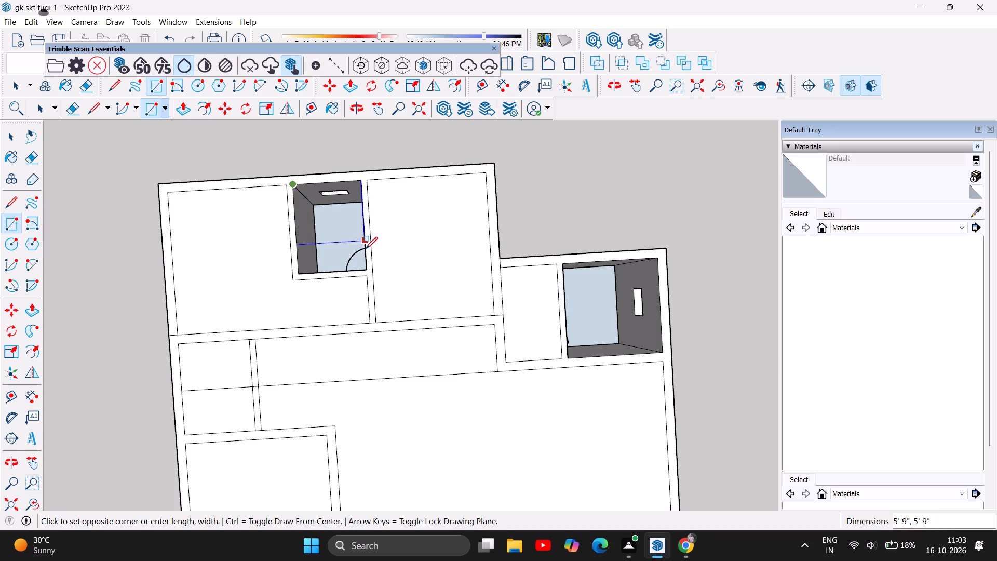
{"action": "left_click", "coordinate": [365, 268]}
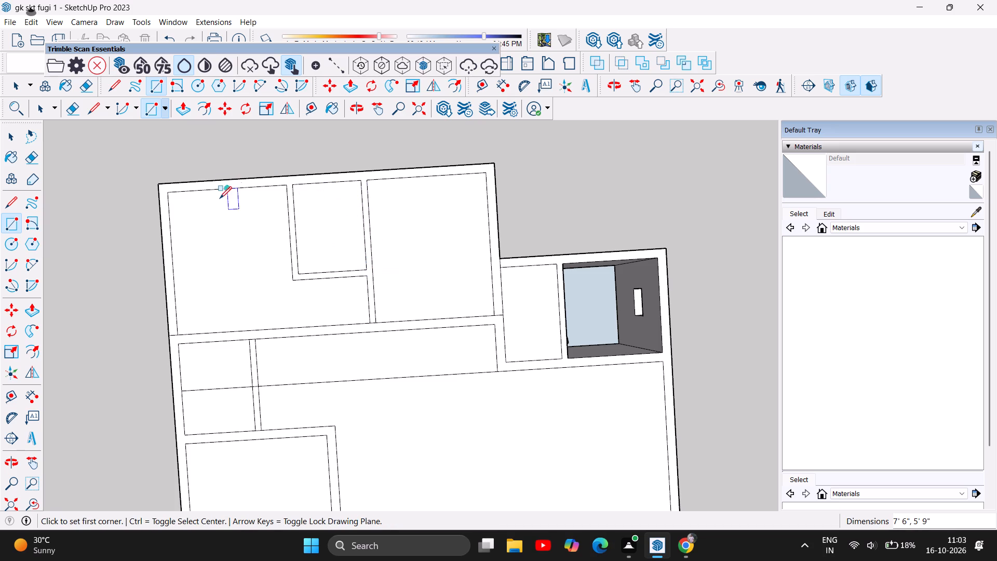
Cover the open corner room beside the stepped-in rear wall with a rectangle between its inner wall corners.
{"action": "scroll", "coordinate": [218, 199], "scroll_direction": "down", "scroll_amount": 3}
{"action": "scroll", "coordinate": [388, 165], "scroll_direction": "down", "scroll_amount": 4}
{"action": "scroll", "coordinate": [563, 234], "scroll_direction": "up", "scroll_amount": 5}
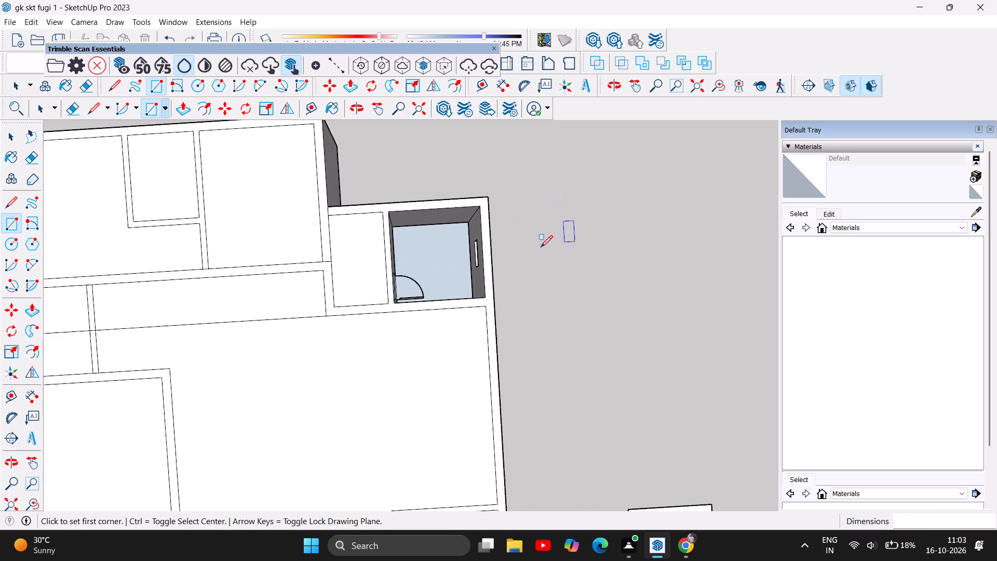
{"action": "scroll", "coordinate": [503, 249], "scroll_direction": "up", "scroll_amount": 4}
{"action": "left_click", "coordinate": [315, 183]}
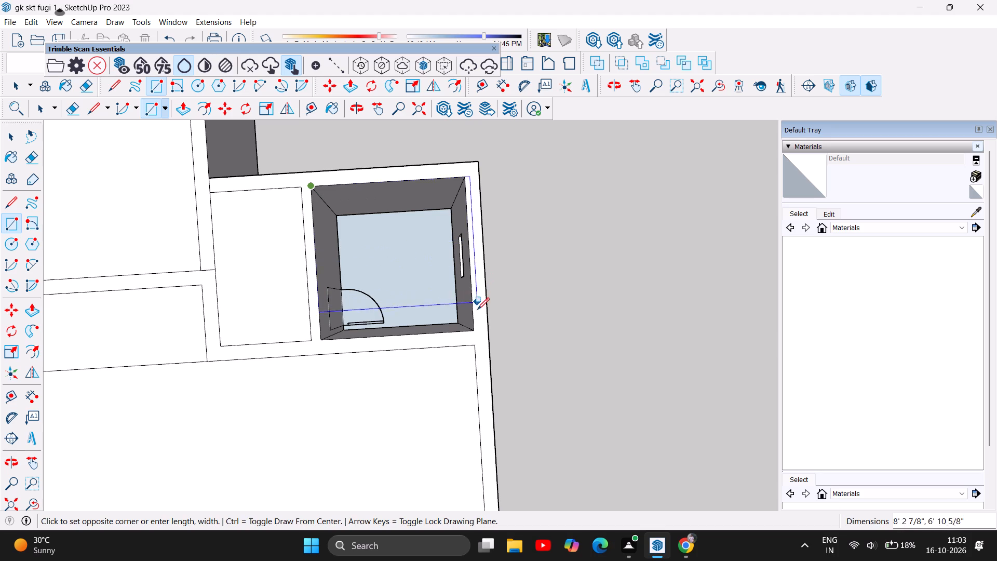
{"action": "left_click", "coordinate": [470, 328]}
{"action": "scroll", "coordinate": [623, 227], "scroll_direction": "down", "scroll_amount": 11}
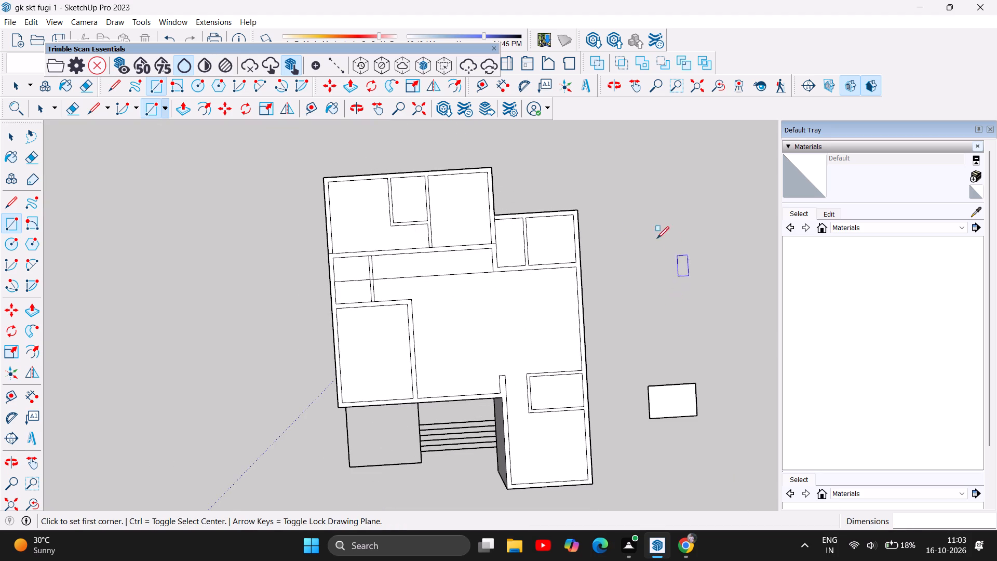
Delete the leftover edge segments crossing the central hall, the small side room and the partition between them.
{"action": "left_click", "coordinate": [14, 141]}
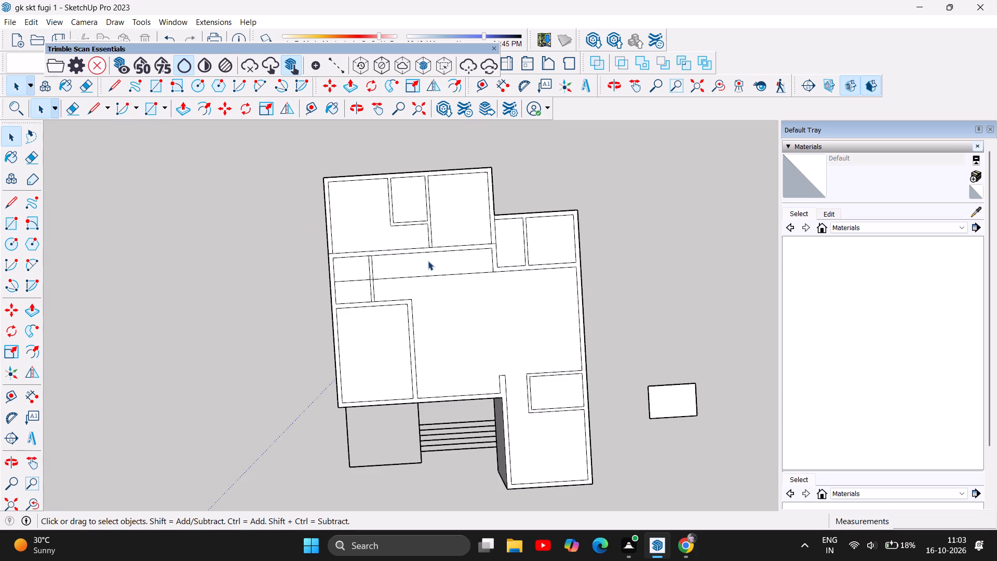
{"action": "left_click", "coordinate": [435, 274]}
{"action": "key", "text": "Delete"}
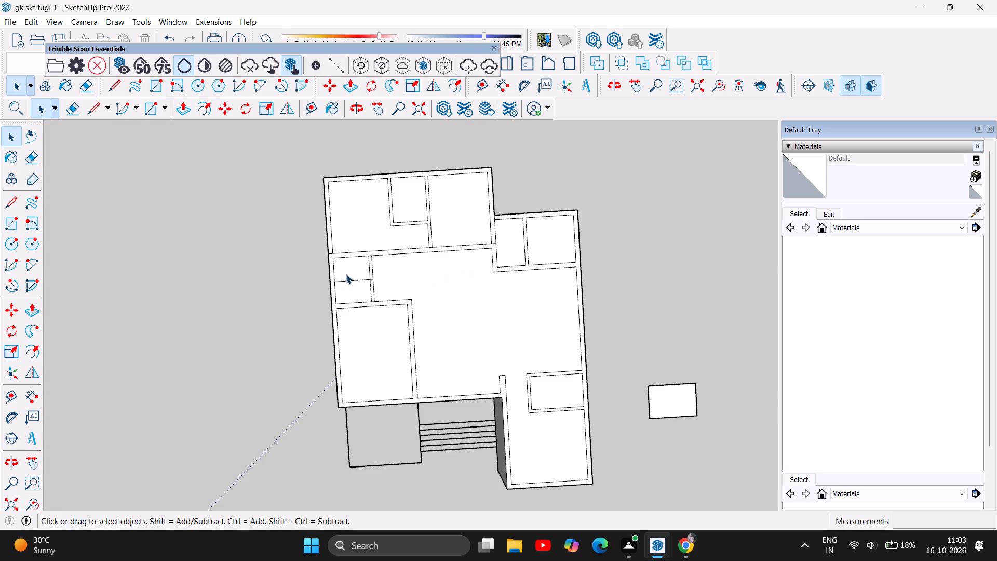
{"action": "left_click", "coordinate": [353, 280]}
{"action": "key", "text": "Delete"}
{"action": "scroll", "coordinate": [370, 277], "scroll_direction": "up", "scroll_amount": 8}
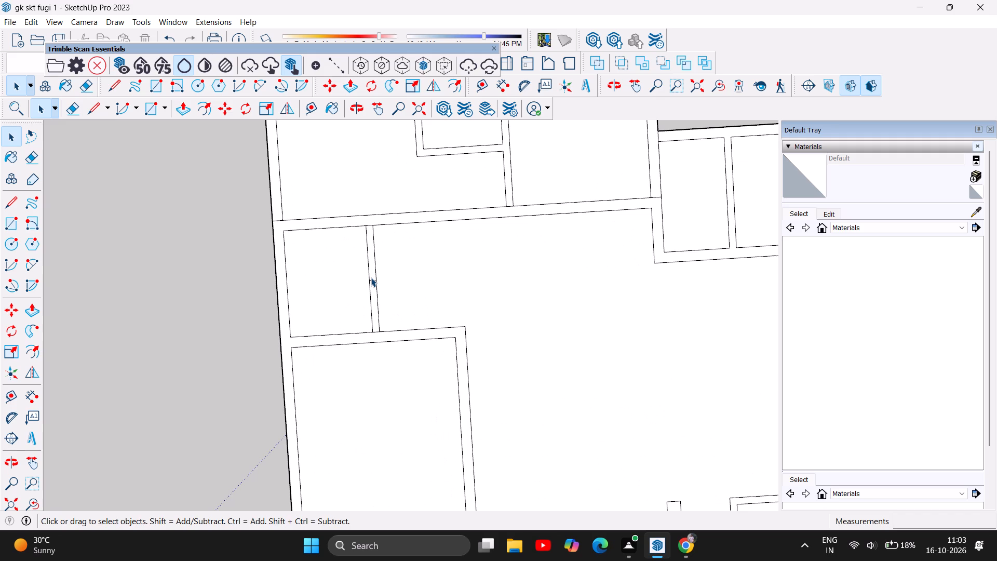
{"action": "left_click", "coordinate": [371, 279]}
{"action": "key", "text": "Delete"}
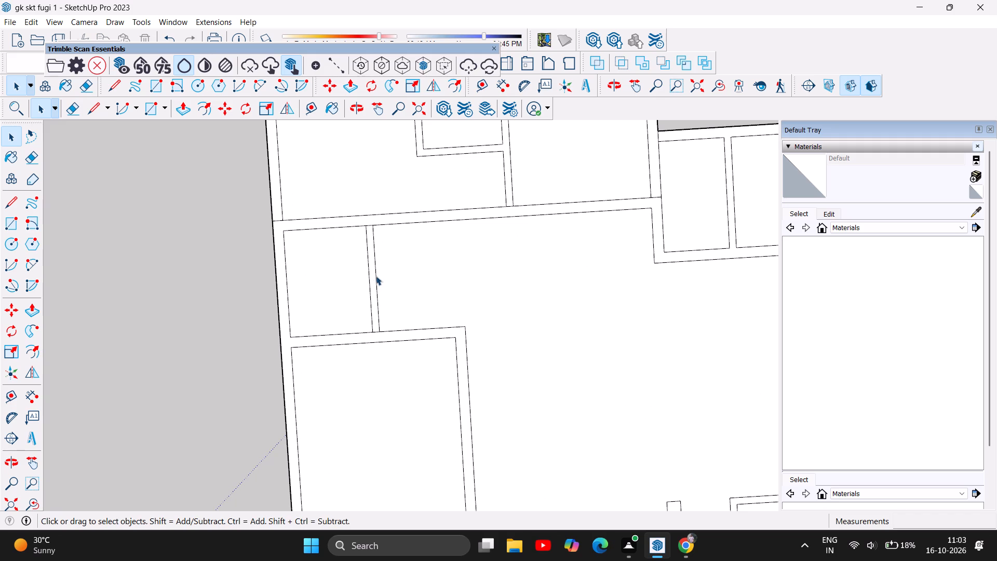
Delete the two partition edges separating the small side room from the central hall on the roof face.
{"action": "left_click", "coordinate": [375, 276]}
{"action": "key", "text": "Delete"}
{"action": "left_click", "coordinate": [369, 275]}
{"action": "key", "text": "Delete"}
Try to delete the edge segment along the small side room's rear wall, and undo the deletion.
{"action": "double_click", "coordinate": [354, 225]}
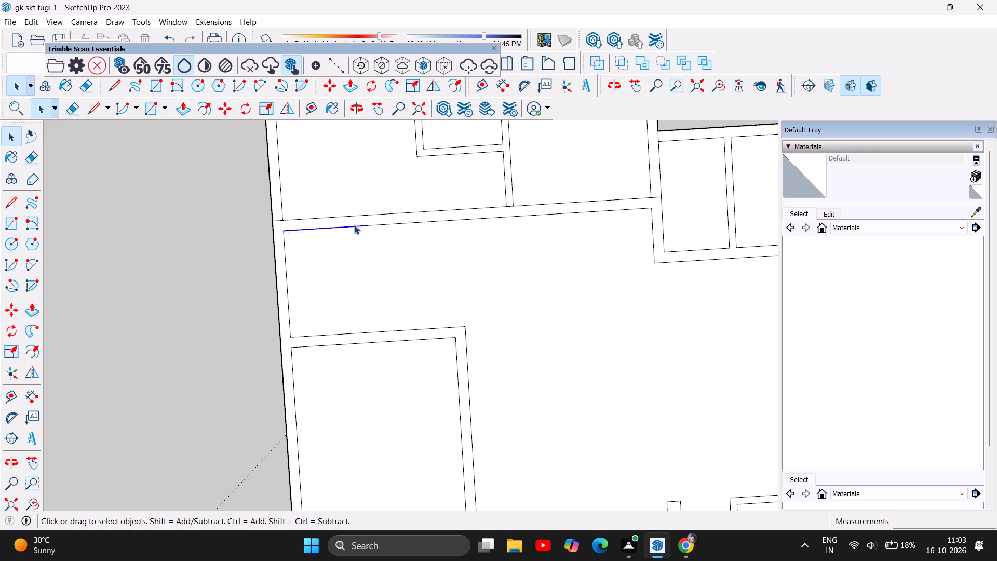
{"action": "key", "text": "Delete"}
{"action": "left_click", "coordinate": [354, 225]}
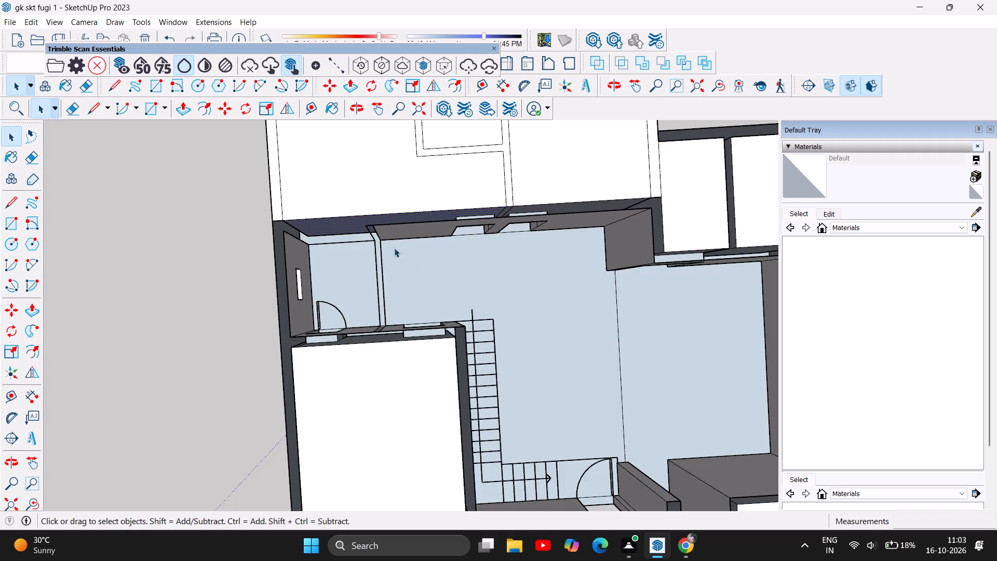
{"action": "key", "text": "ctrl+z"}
Examine the merged hall roof face, the front elevation and the interior rooms through the front door.
{"action": "left_click_drag", "start_coordinate": [440, 271], "coordinate": [433, 260], "text": "ctrl"}
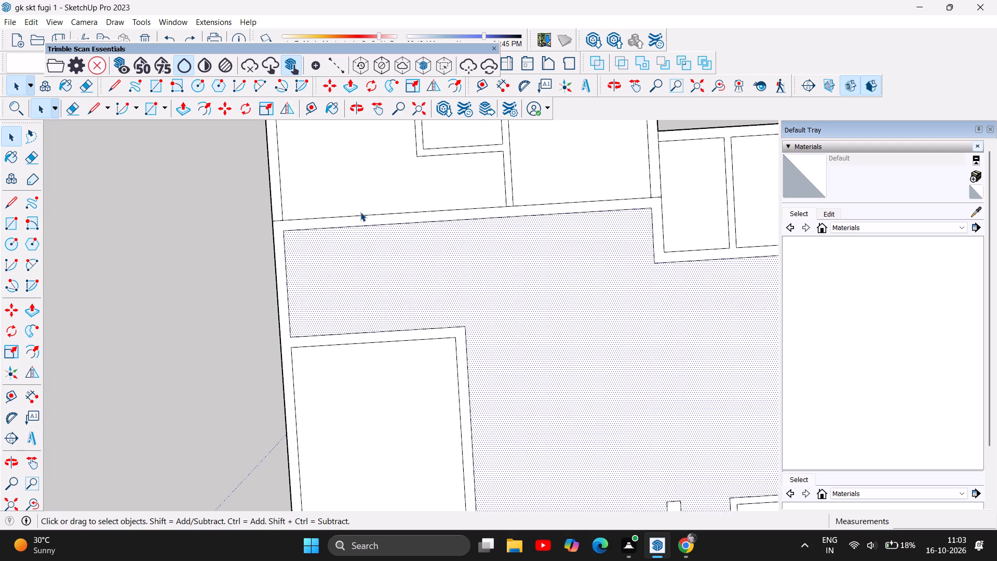
{"action": "scroll", "coordinate": [358, 211], "scroll_direction": "down", "scroll_amount": 10}
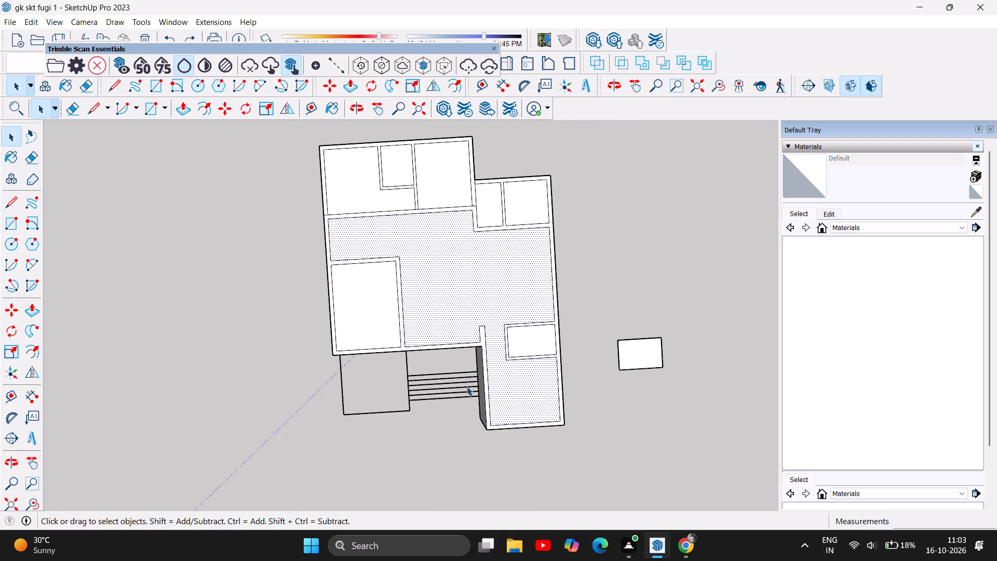
{"action": "left_click", "coordinate": [680, 278]}
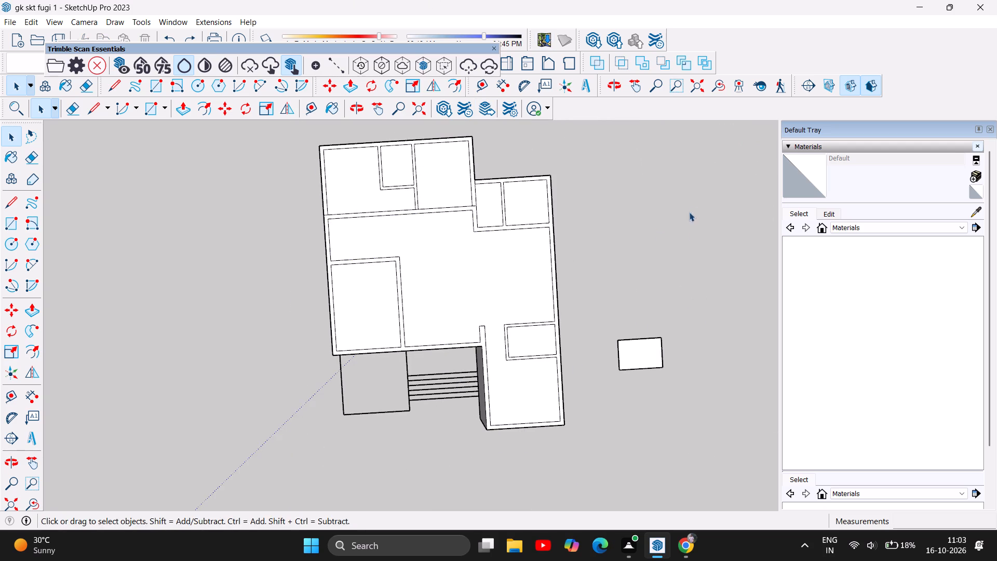
{"action": "left_click", "coordinate": [351, 106]}
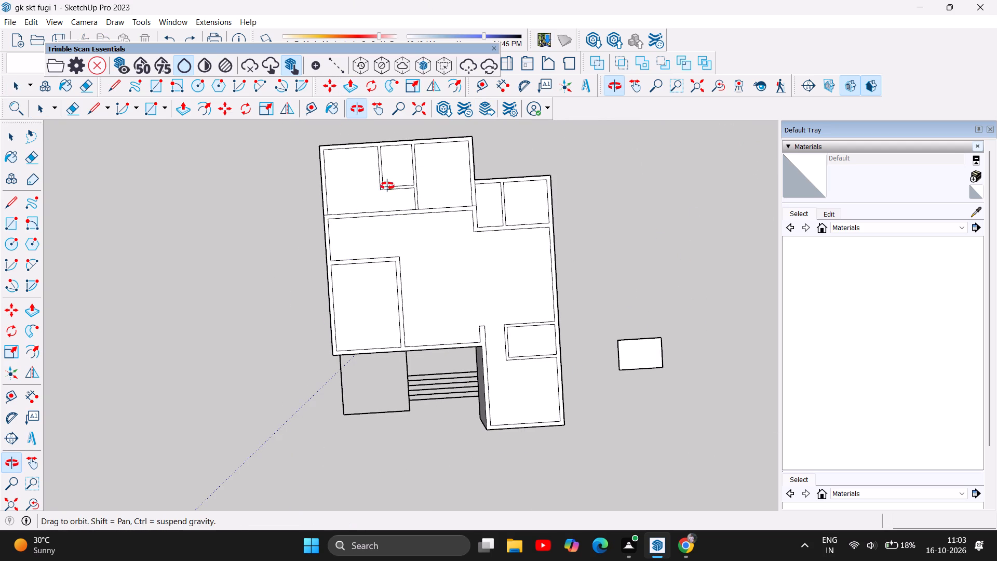
{"action": "left_click_drag", "start_coordinate": [436, 458], "coordinate": [406, 256]}
{"action": "scroll", "coordinate": [460, 359], "scroll_direction": "up", "scroll_amount": 5}
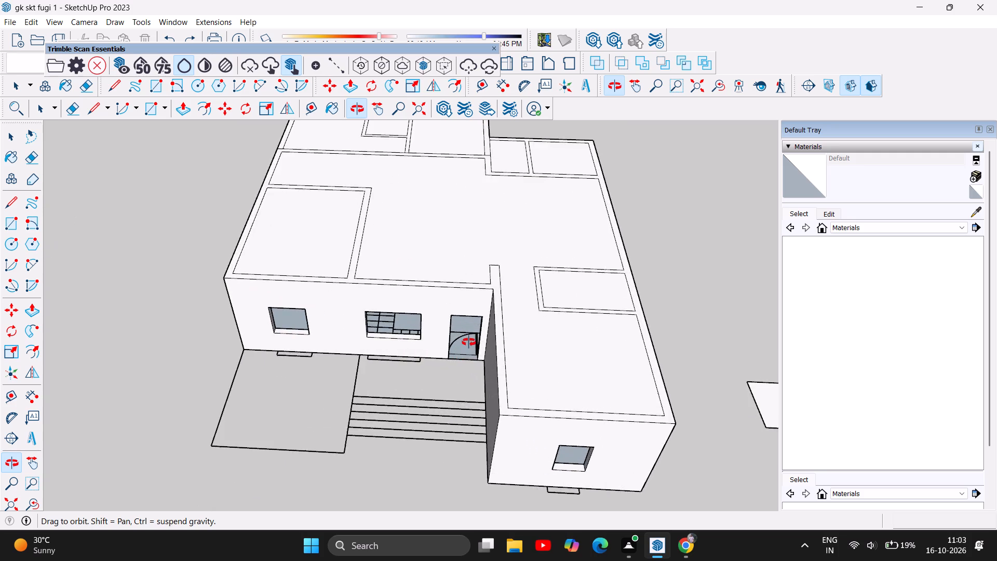
{"action": "scroll", "coordinate": [469, 342], "scroll_direction": "up", "scroll_amount": 5}
{"action": "left_click_drag", "start_coordinate": [443, 446], "coordinate": [451, 348]}
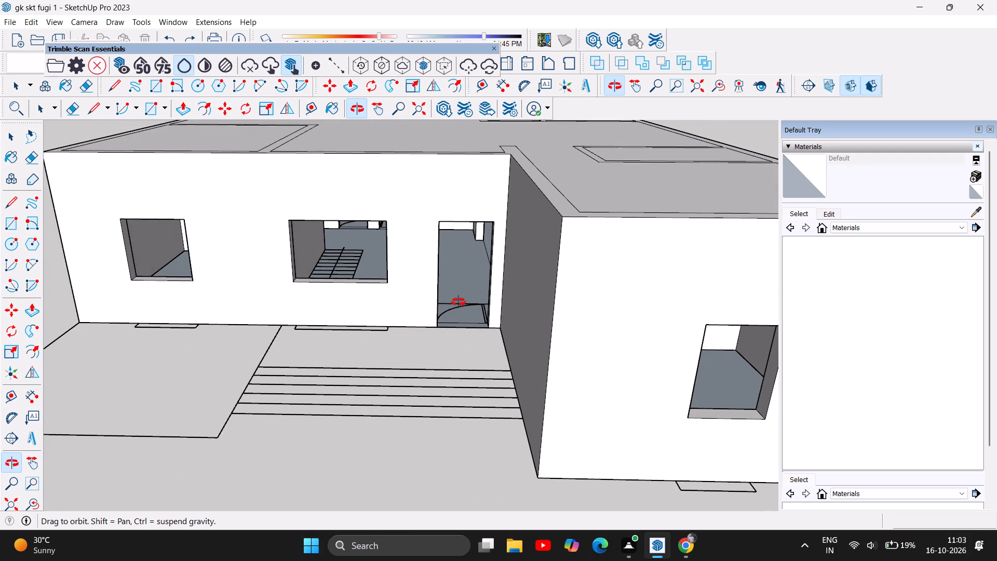
{"action": "scroll", "coordinate": [473, 245], "scroll_direction": "up", "scroll_amount": 7}
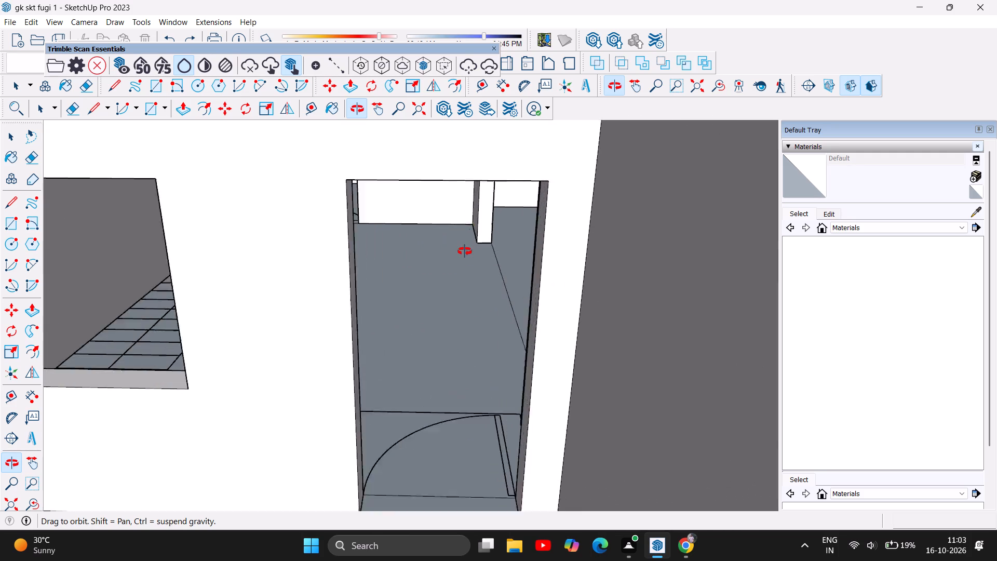
{"action": "scroll", "coordinate": [465, 251], "scroll_direction": "up", "scroll_amount": 4}
{"action": "left_click_drag", "start_coordinate": [256, 223], "coordinate": [278, 251]}
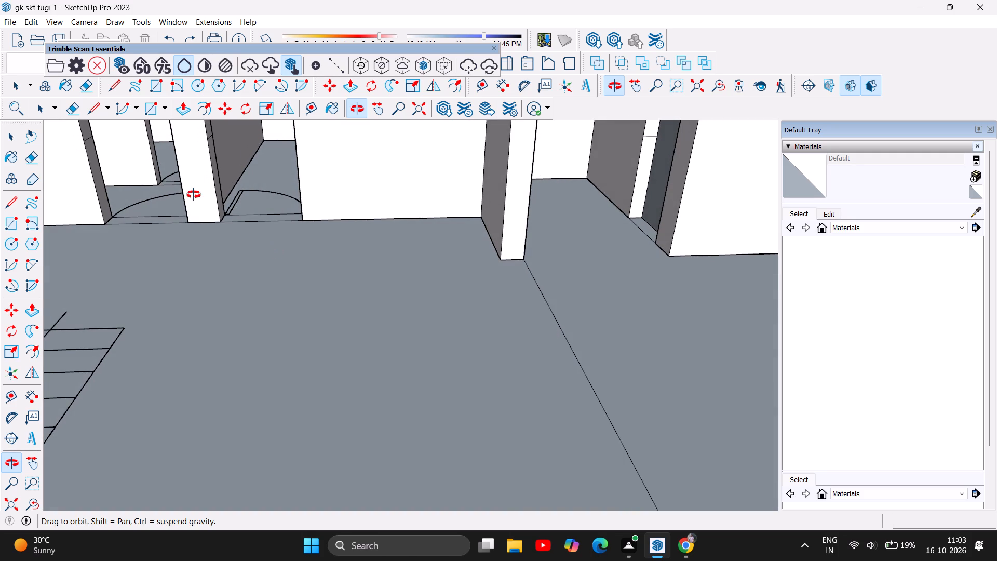
{"action": "left_click_drag", "start_coordinate": [193, 194], "coordinate": [142, 196]}
{"action": "left_click_drag", "start_coordinate": [210, 247], "coordinate": [321, 271]}
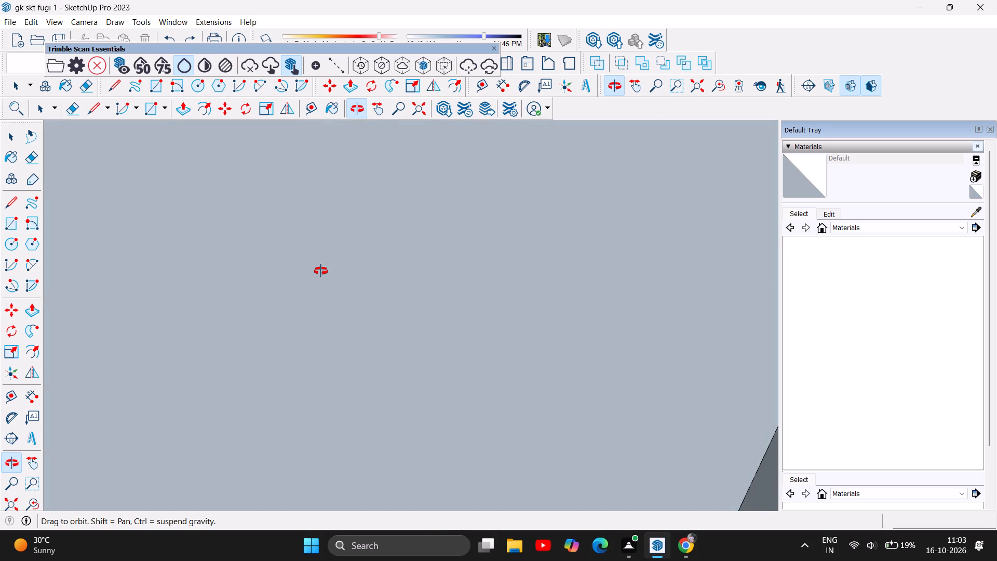
{"action": "scroll", "coordinate": [319, 271], "scroll_direction": "up", "scroll_amount": 9}
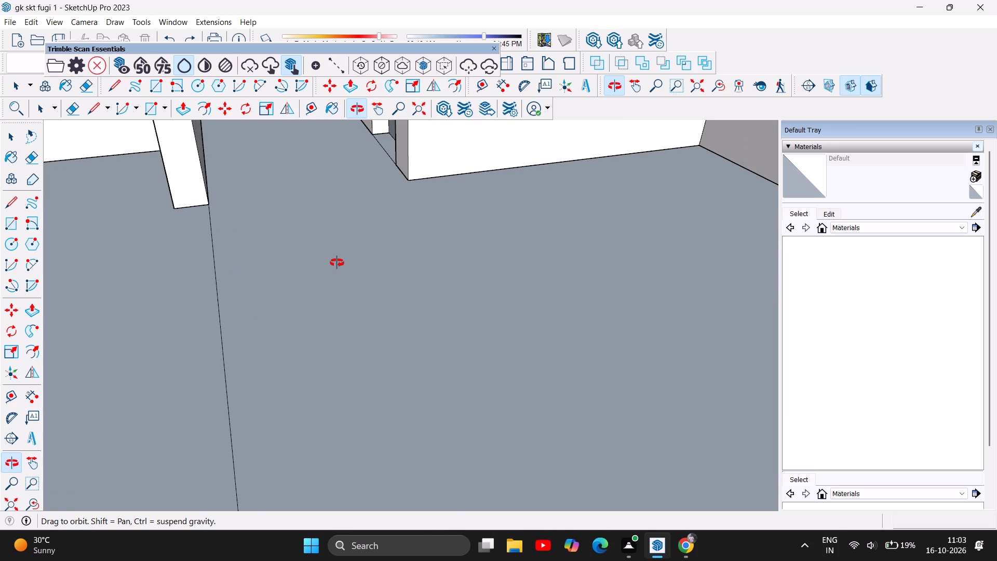
{"action": "left_click_drag", "start_coordinate": [326, 257], "coordinate": [325, 224]}
{"action": "scroll", "coordinate": [319, 294], "scroll_direction": "down", "scroll_amount": 2}
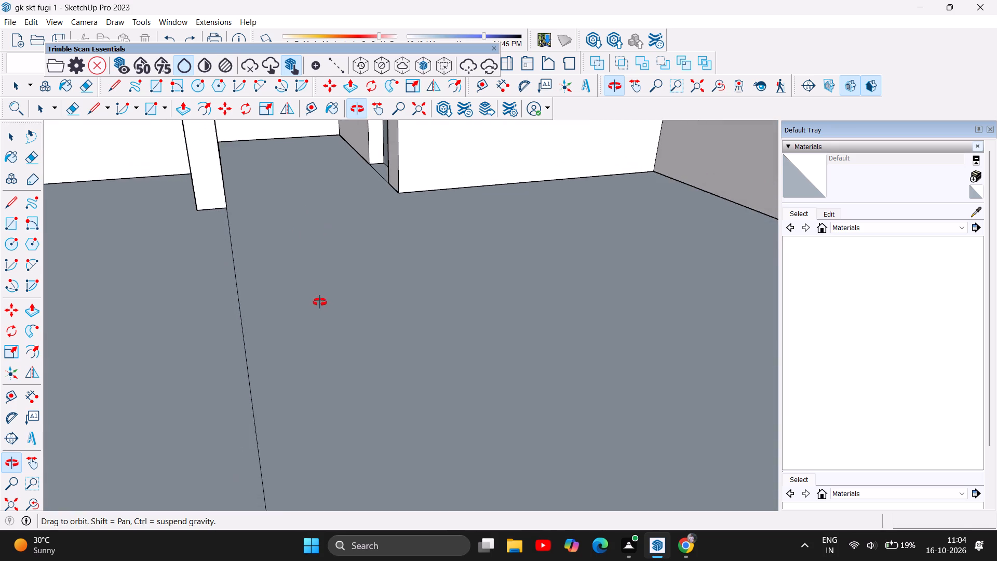
{"action": "scroll", "coordinate": [320, 302], "scroll_direction": "down", "scroll_amount": 2}
{"action": "scroll", "coordinate": [308, 253], "scroll_direction": "up", "scroll_amount": 7}
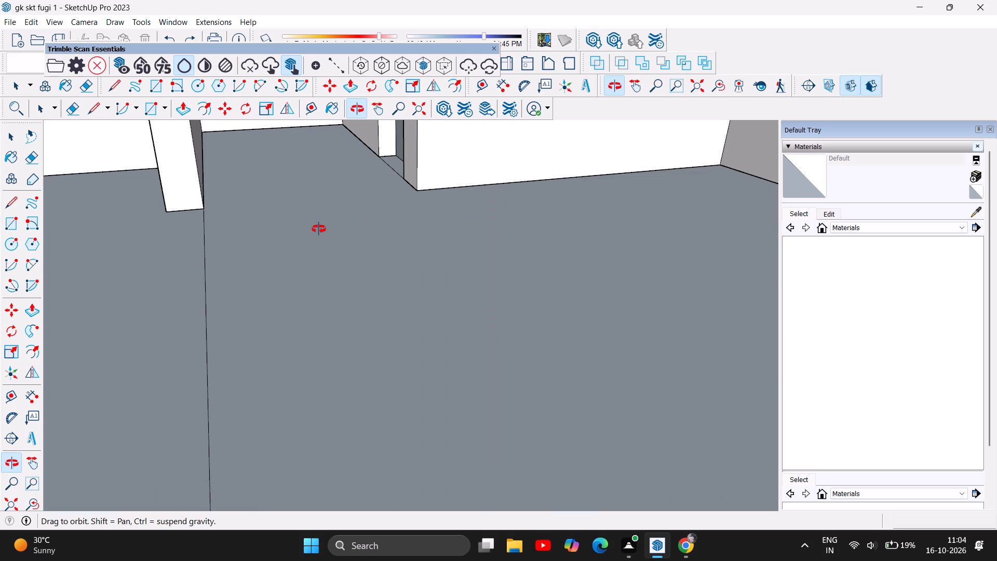
{"action": "scroll", "coordinate": [319, 232], "scroll_direction": "up", "scroll_amount": 1}
{"action": "left_click_drag", "start_coordinate": [303, 166], "coordinate": [299, 193]}
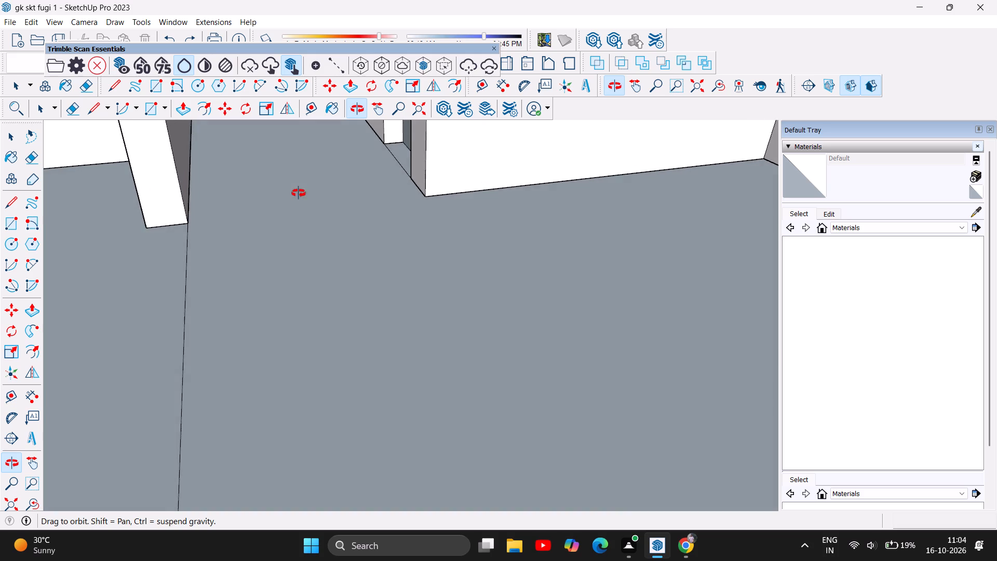
{"action": "left_click_drag", "start_coordinate": [299, 193], "coordinate": [310, 154]}
{"action": "left_click_drag", "start_coordinate": [317, 312], "coordinate": [306, 274]}
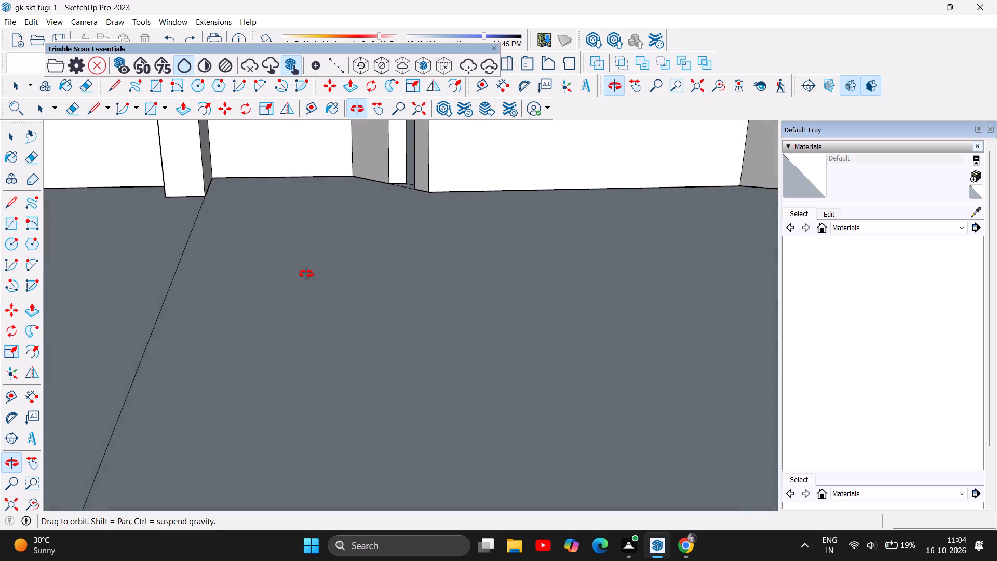
{"action": "left_click_drag", "start_coordinate": [306, 274], "coordinate": [305, 282]}
{"action": "scroll", "coordinate": [288, 313], "scroll_direction": "down", "scroll_amount": 4}
{"action": "scroll", "coordinate": [288, 216], "scroll_direction": "down", "scroll_amount": 2}
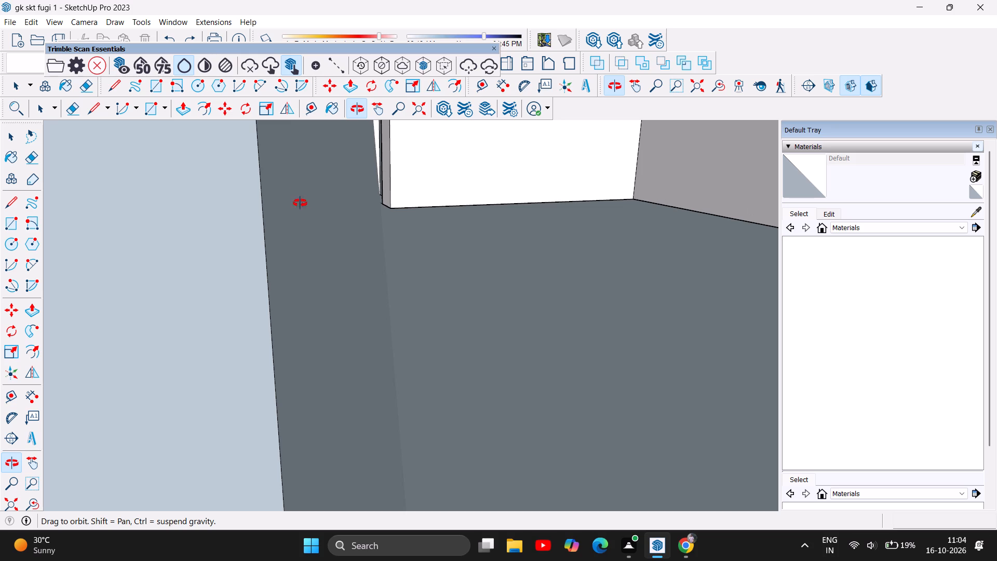
{"action": "scroll", "coordinate": [352, 183], "scroll_direction": "up", "scroll_amount": 5}
{"action": "scroll", "coordinate": [302, 175], "scroll_direction": "up", "scroll_amount": 2}
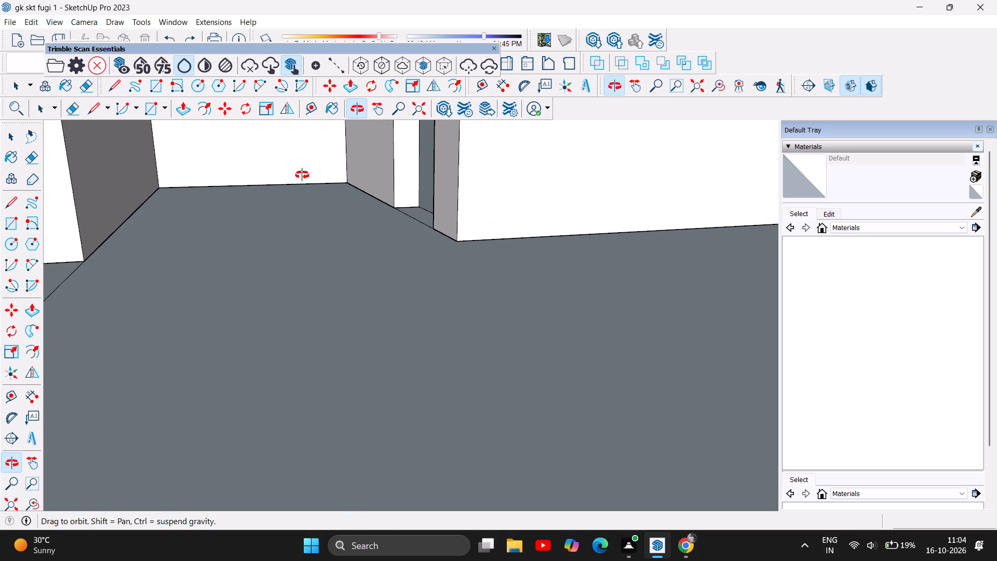
{"action": "left_click_drag", "start_coordinate": [300, 175], "coordinate": [297, 203]}
{"action": "scroll", "coordinate": [305, 308], "scroll_direction": "down", "scroll_amount": 1}
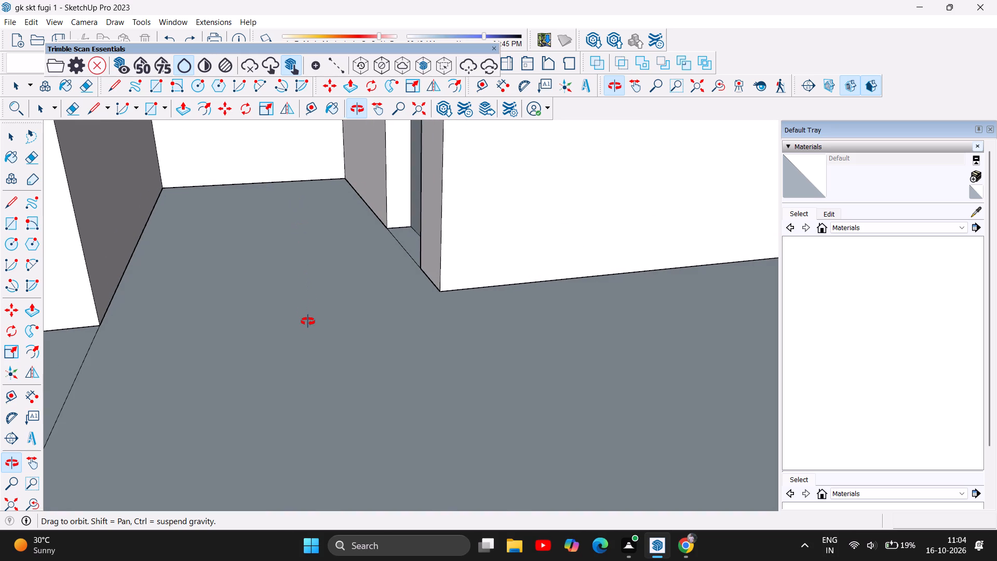
{"action": "scroll", "coordinate": [308, 322], "scroll_direction": "down", "scroll_amount": 4}
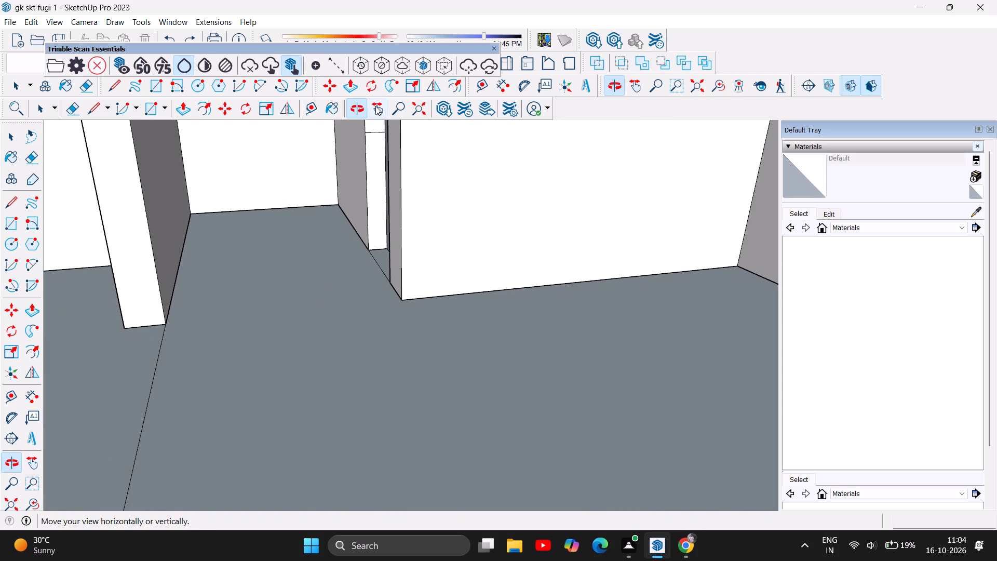
Examine the covered roof and front elevation of the whole house from outside.
{"action": "left_click", "coordinate": [375, 106]}
{"action": "left_click_drag", "start_coordinate": [239, 224], "coordinate": [313, 330]}
{"action": "scroll", "coordinate": [318, 320], "scroll_direction": "down", "scroll_amount": 4}
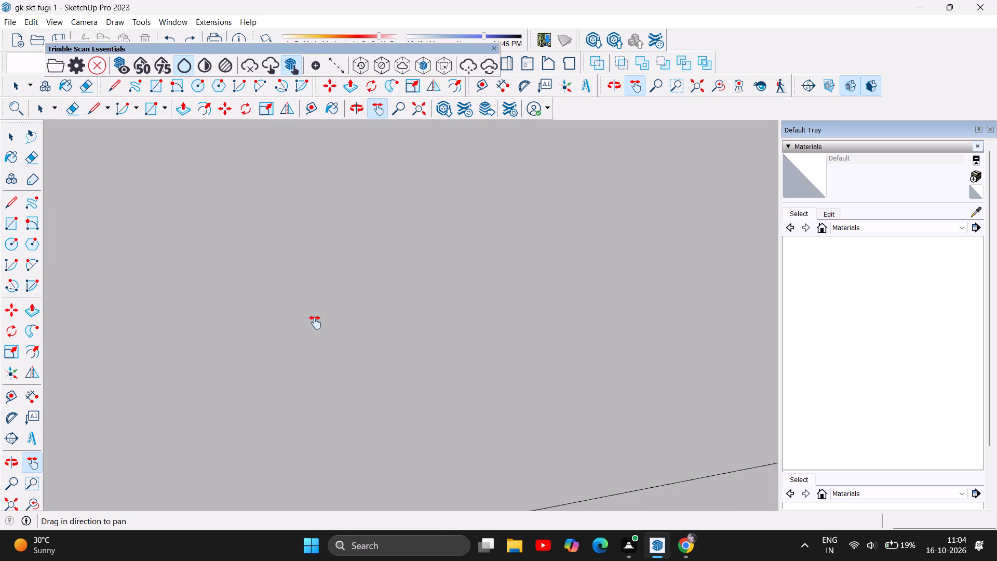
{"action": "scroll", "coordinate": [315, 323], "scroll_direction": "up", "scroll_amount": 10}
{"action": "left_click", "coordinate": [354, 105]}
{"action": "scroll", "coordinate": [311, 270], "scroll_direction": "down", "scroll_amount": 11}
{"action": "left_click_drag", "start_coordinate": [369, 237], "coordinate": [363, 342]}
{"action": "scroll", "coordinate": [367, 320], "scroll_direction": "down", "scroll_amount": 5}
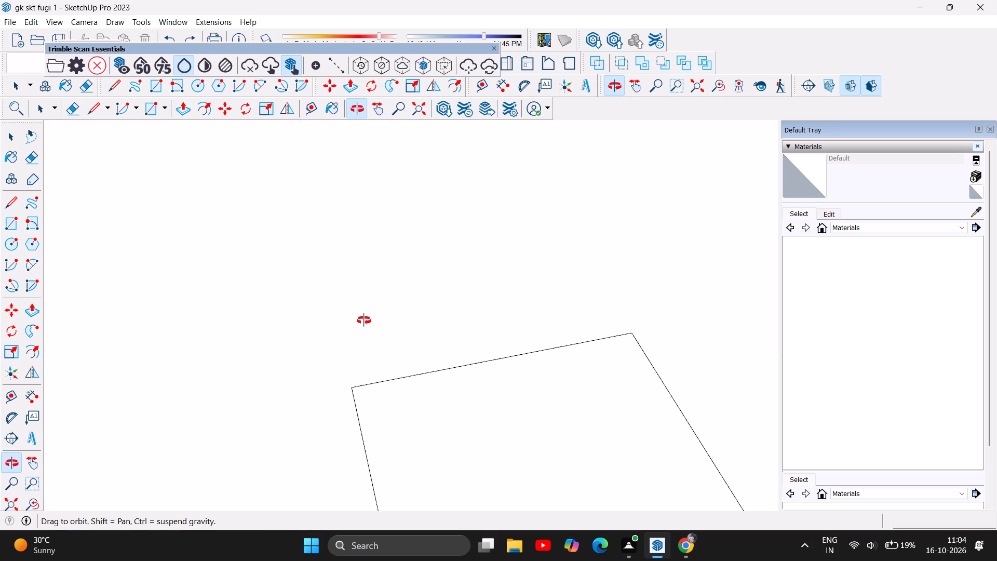
{"action": "scroll", "coordinate": [364, 320], "scroll_direction": "down", "scroll_amount": 7}
{"action": "scroll", "coordinate": [339, 276], "scroll_direction": "down", "scroll_amount": 15}
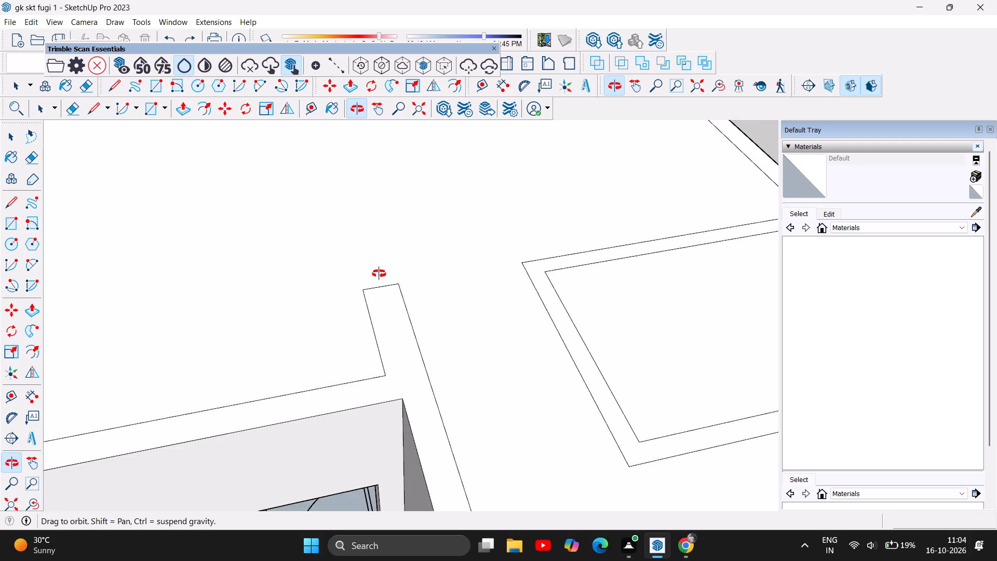
{"action": "scroll", "coordinate": [379, 274], "scroll_direction": "down", "scroll_amount": 14}
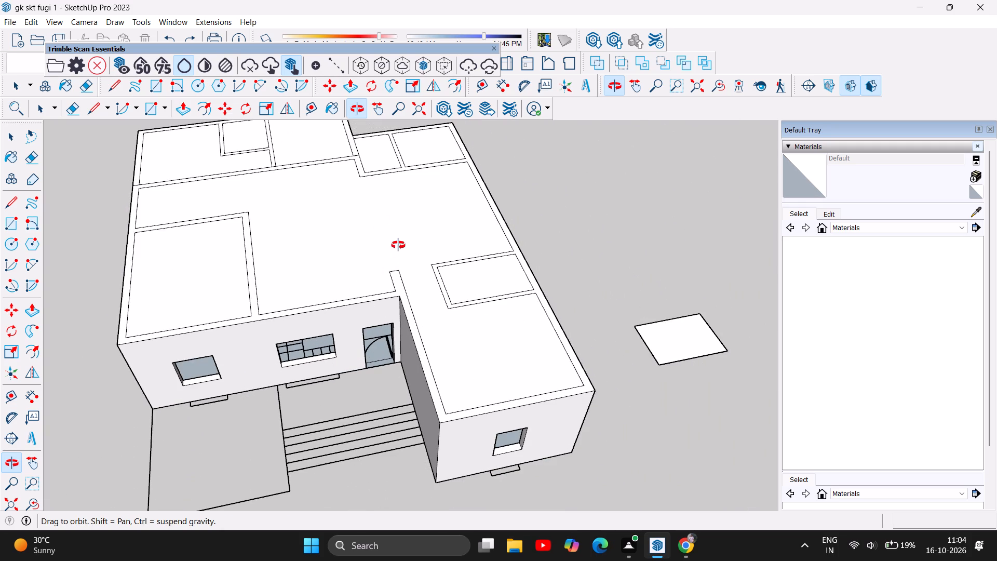
Examine the roof and all outer elevations of the house, ending with a plan view of the roof.
{"action": "scroll", "coordinate": [349, 256], "scroll_direction": "down", "scroll_amount": 5}
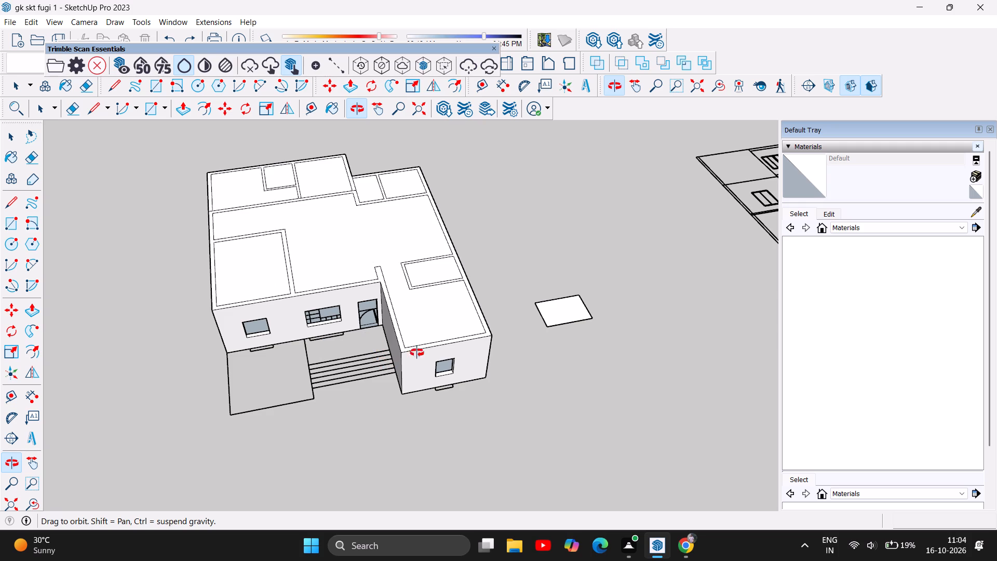
{"action": "scroll", "coordinate": [480, 389], "scroll_direction": "up", "scroll_amount": 6}
{"action": "left_click_drag", "start_coordinate": [546, 347], "coordinate": [538, 407]}
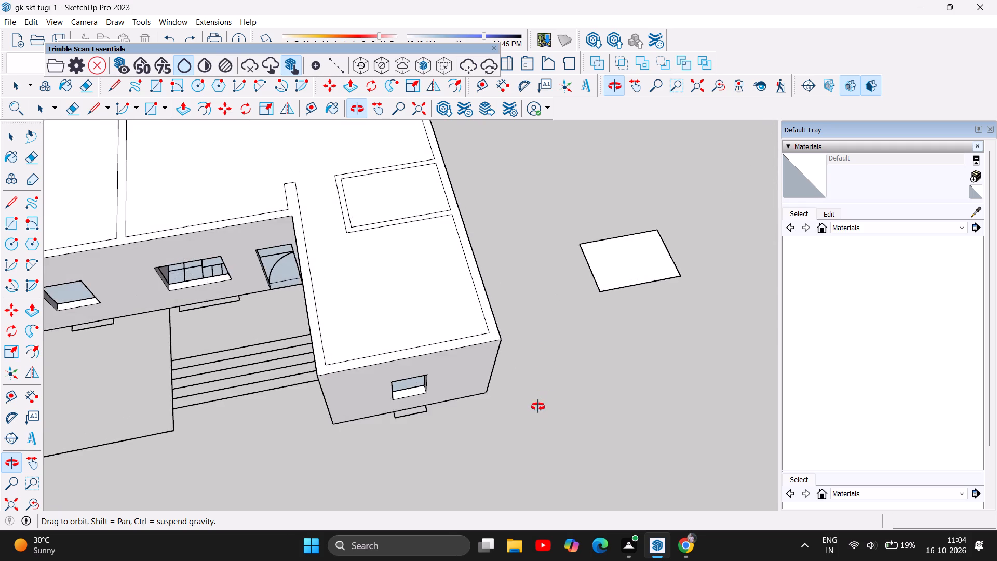
{"action": "left_click_drag", "start_coordinate": [538, 407], "coordinate": [427, 167]}
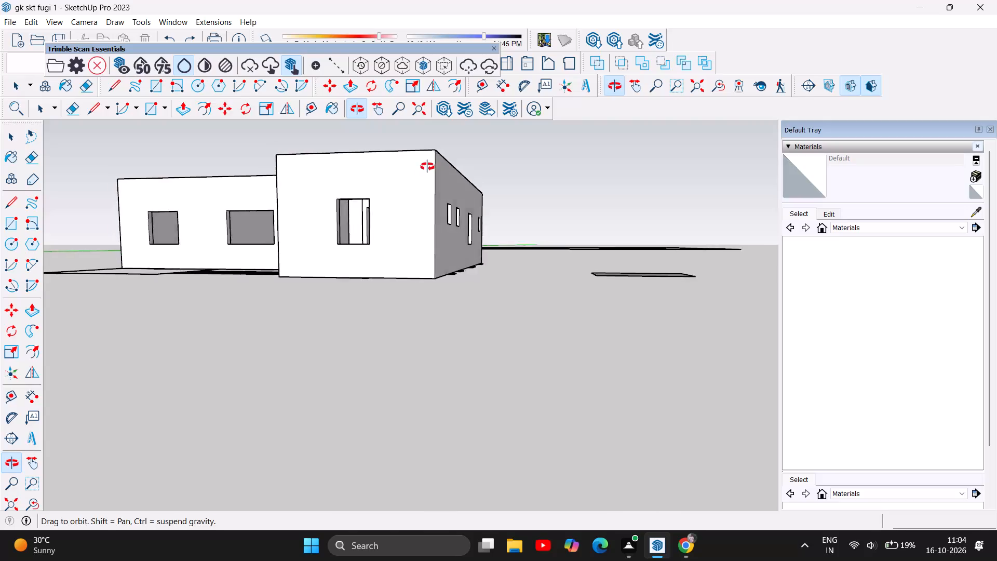
{"action": "left_click_drag", "start_coordinate": [427, 167], "coordinate": [224, 163]}
{"action": "left_click_drag", "start_coordinate": [619, 235], "coordinate": [499, 401]}
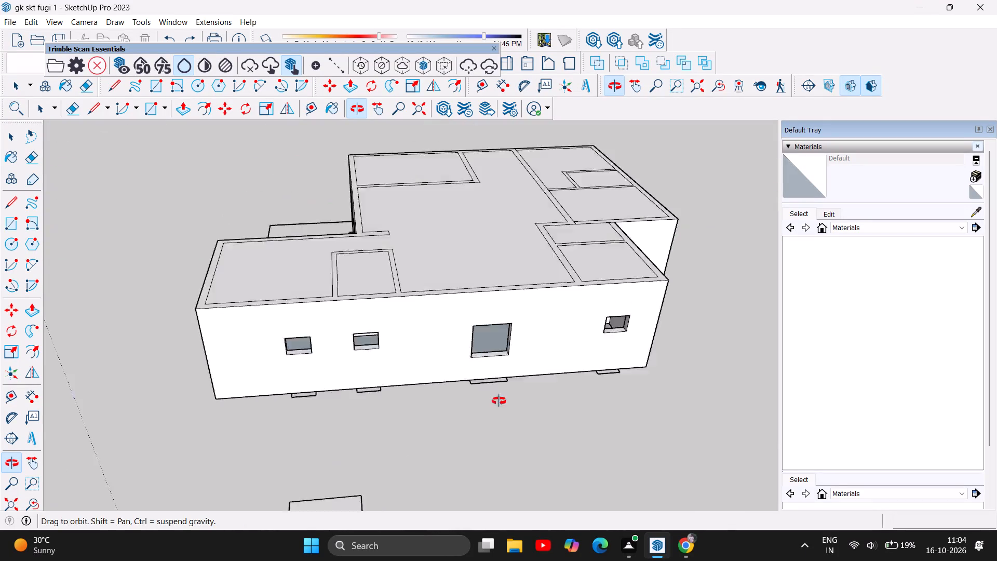
{"action": "left_click_drag", "start_coordinate": [499, 401], "coordinate": [770, 451]}
{"action": "left_click_drag", "start_coordinate": [125, 342], "coordinate": [307, 383]}
{"action": "scroll", "coordinate": [272, 388], "scroll_direction": "down", "scroll_amount": 4}
{"action": "left_click_drag", "start_coordinate": [364, 257], "coordinate": [349, 338]}
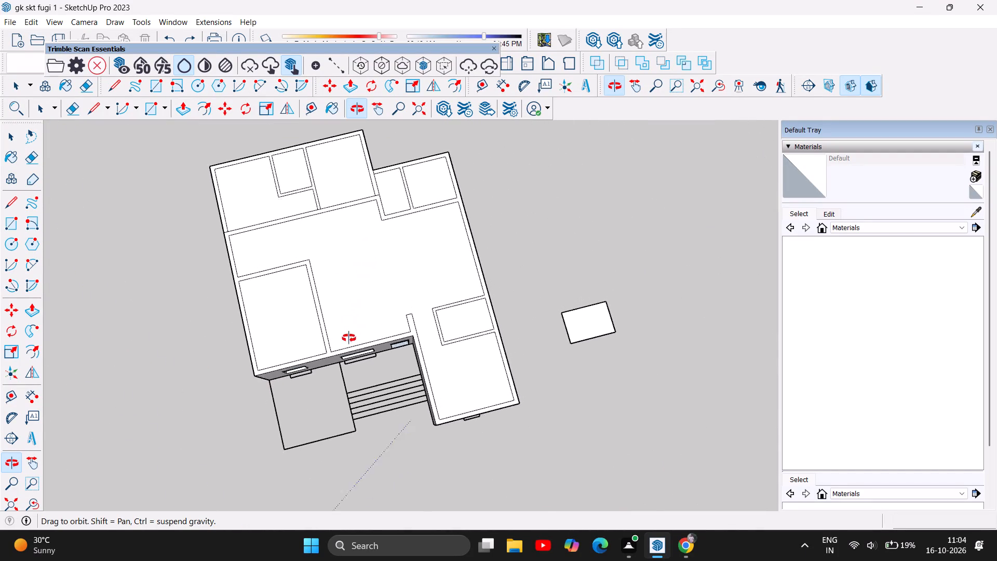
{"action": "left_click_drag", "start_coordinate": [349, 338], "coordinate": [295, 345]}
{"action": "scroll", "coordinate": [344, 200], "scroll_direction": "up", "scroll_amount": 1}
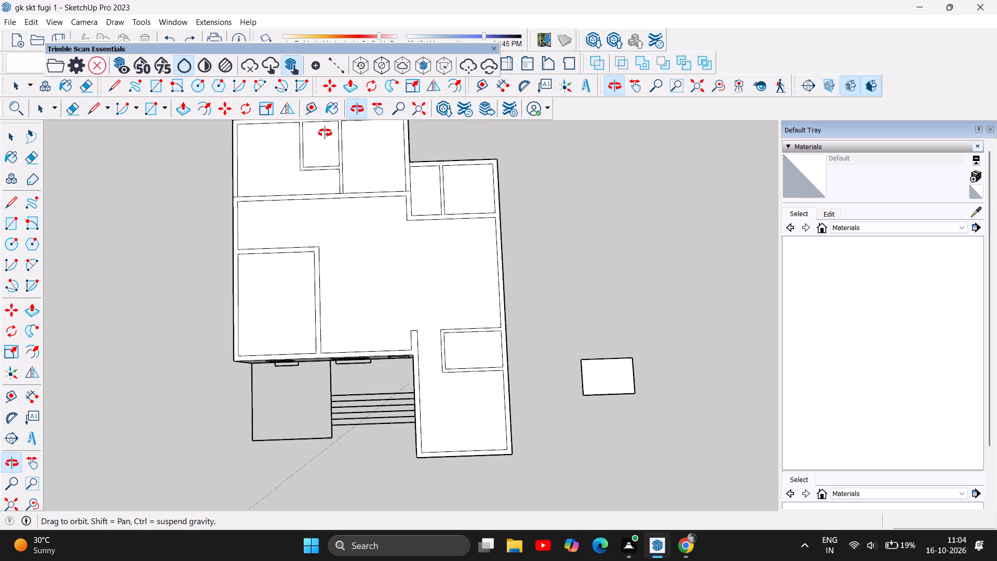
Delete the roof edges outlining the rear partition of the large front corner room, including the small leftover segment mid-wall.
{"action": "left_click", "coordinate": [17, 134]}
{"action": "left_click", "coordinate": [309, 246]}
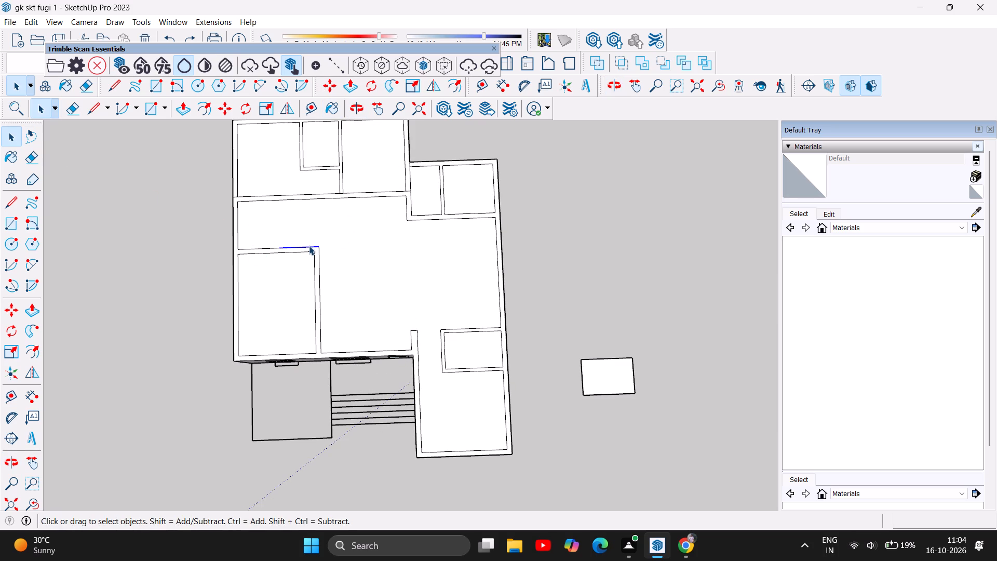
{"action": "key", "text": "Delete"}
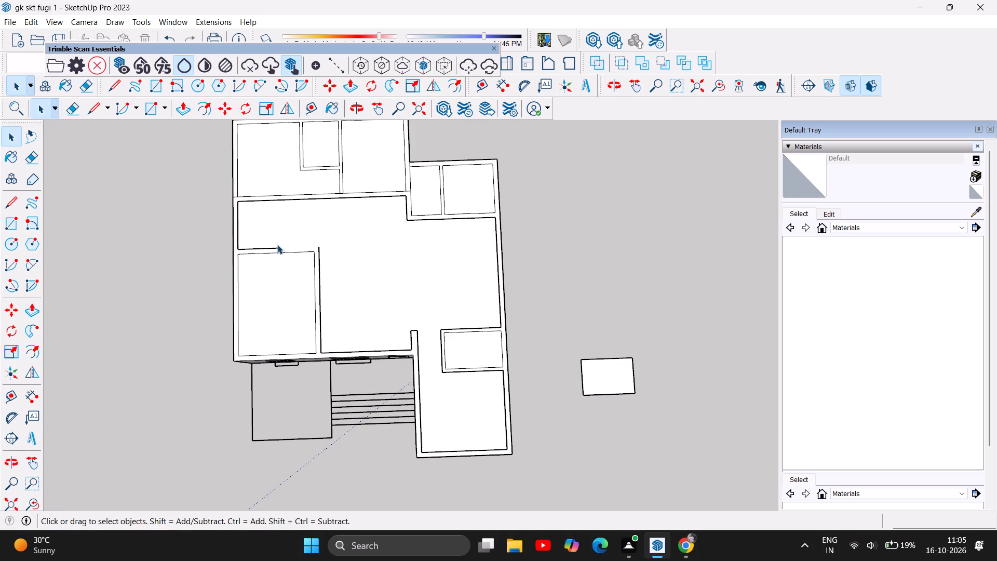
{"action": "left_click", "coordinate": [275, 245]}
{"action": "left_click", "coordinate": [272, 247]}
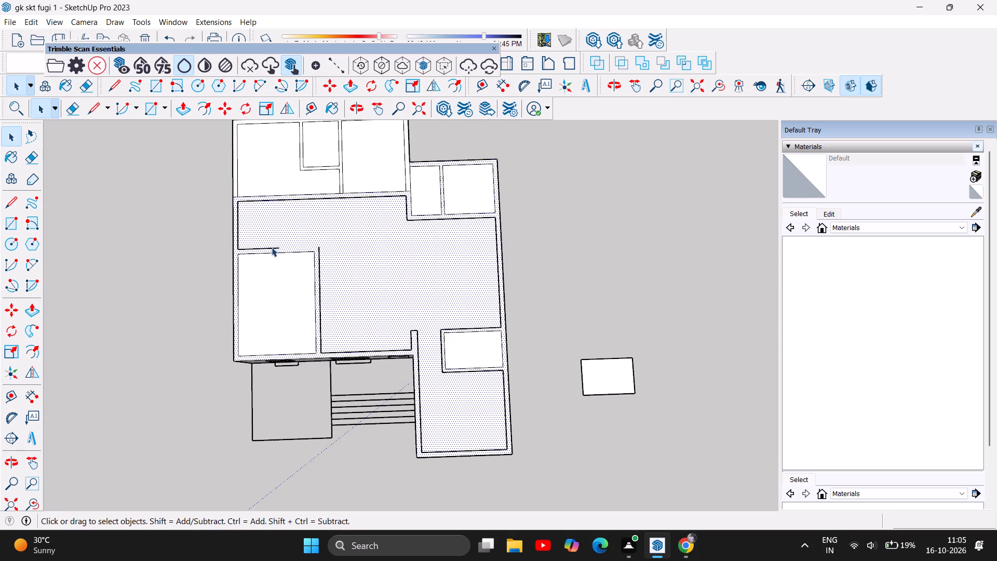
{"action": "key", "text": "Delete"}
{"action": "left_click", "coordinate": [277, 252]}
{"action": "key", "text": "Delete"}
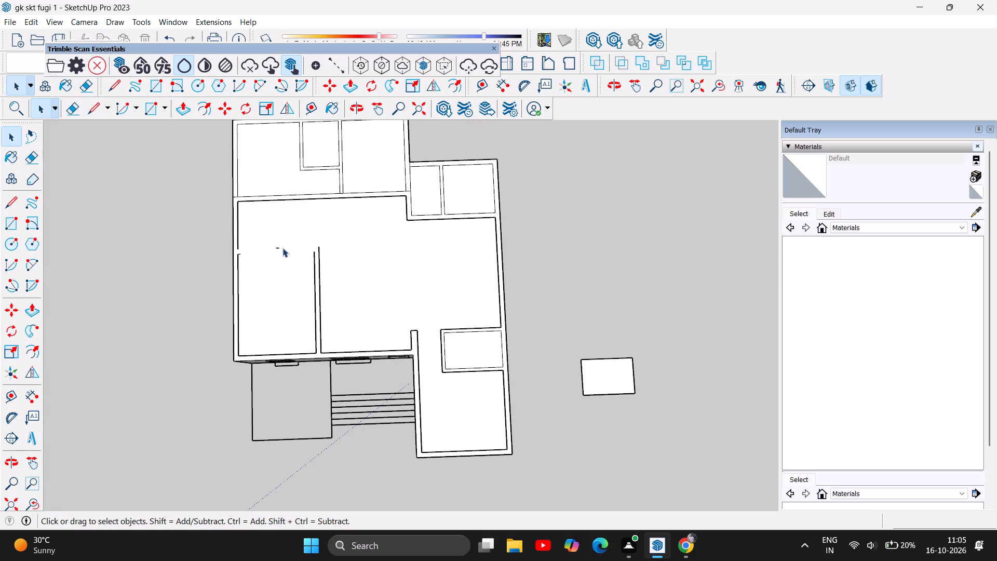
{"action": "left_click", "coordinate": [277, 247]}
{"action": "key", "text": "Delete"}
{"action": "scroll", "coordinate": [276, 244], "scroll_direction": "up", "scroll_amount": 10}
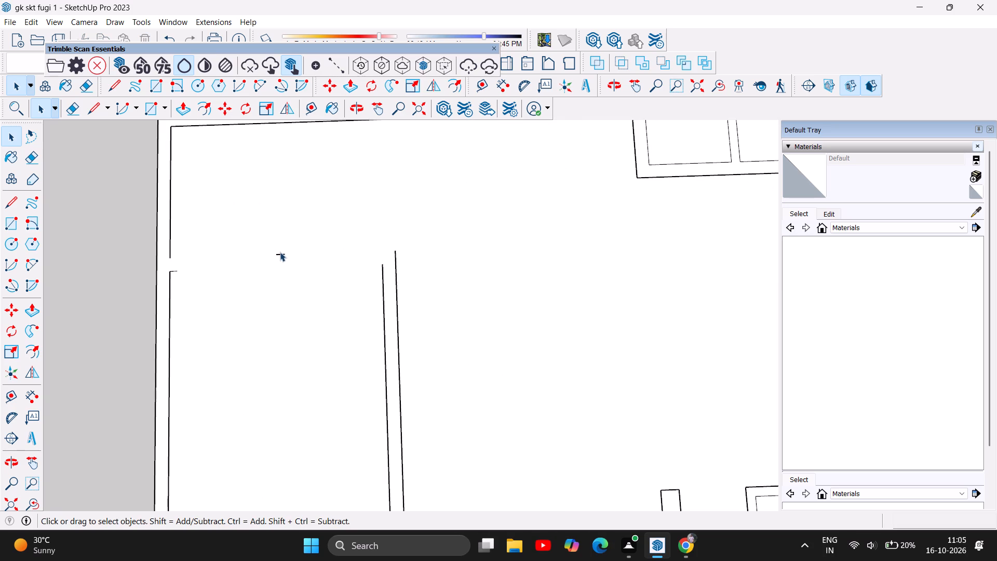
{"action": "left_click", "coordinate": [280, 252]}
{"action": "left_click", "coordinate": [280, 253]}
{"action": "key", "text": "Delete"}
Delete the two parallel partition edges between the front corner room and the central hall on the roof.
{"action": "scroll", "coordinate": [271, 238], "scroll_direction": "down", "scroll_amount": 4}
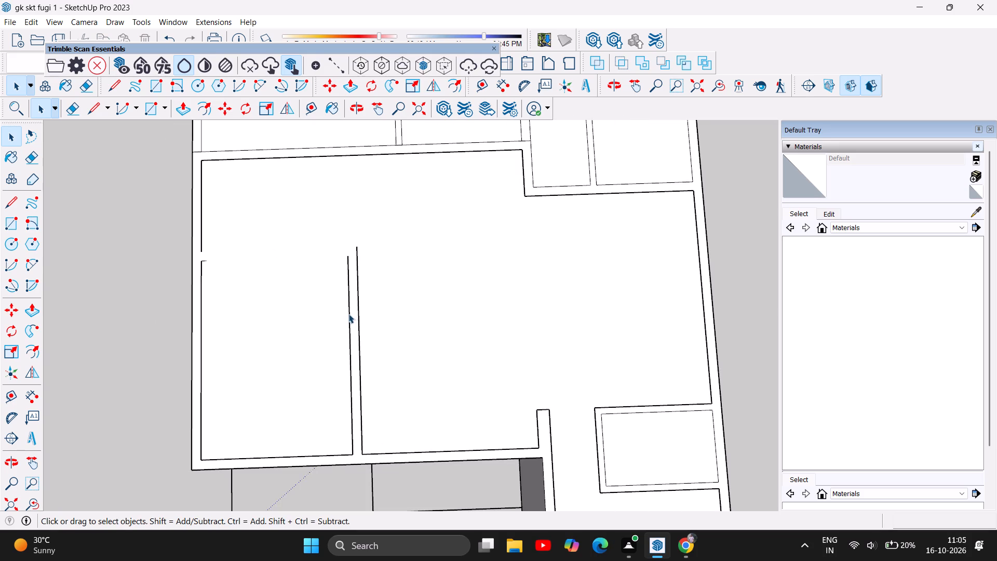
{"action": "left_click", "coordinate": [348, 314]}
{"action": "key", "text": "Delete"}
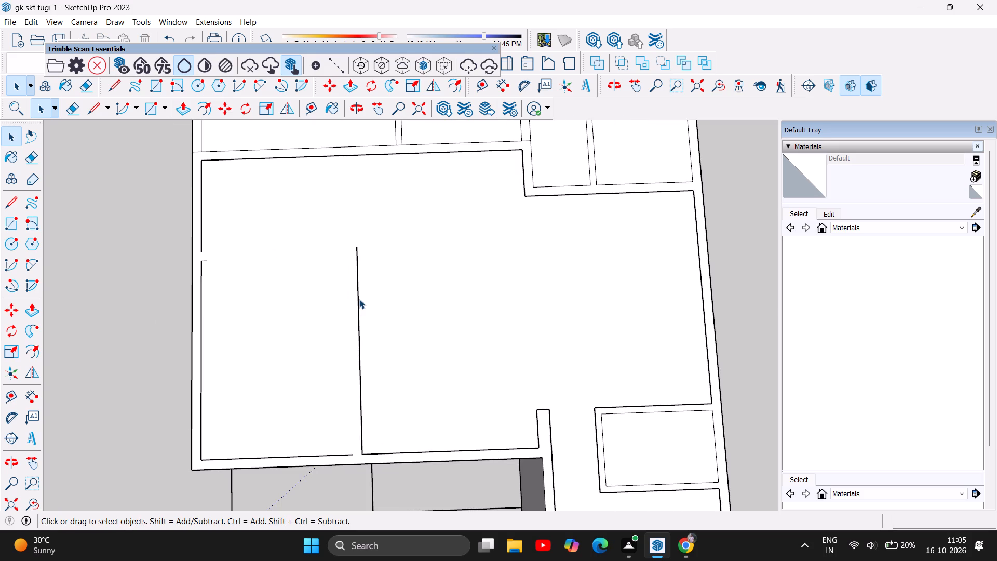
{"action": "left_click", "coordinate": [358, 299]}
{"action": "key", "text": "Delete"}
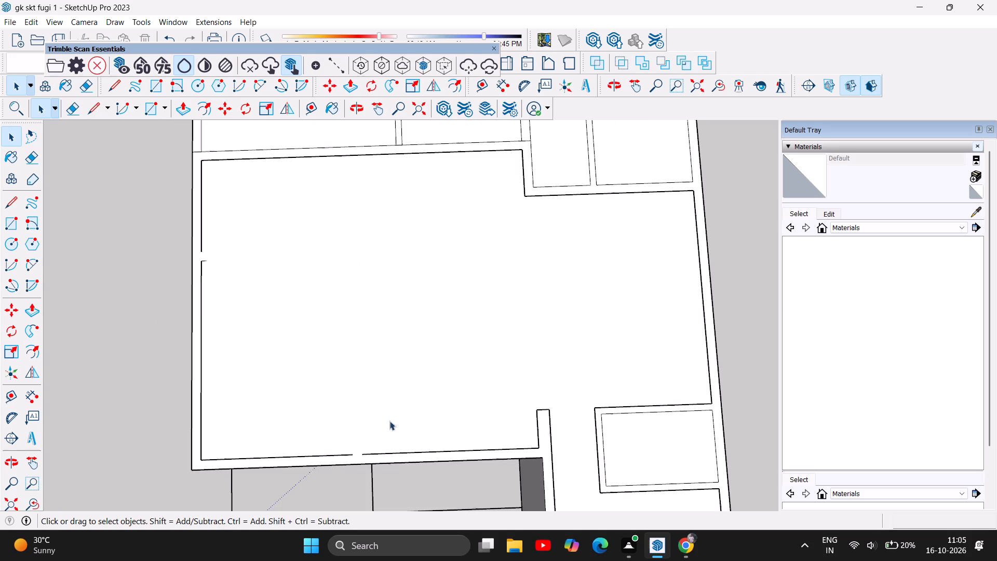
Delete the inner wall edges along the front wall and the front corner room's outer side wall on the roof.
{"action": "left_click", "coordinate": [342, 453]}
{"action": "key", "text": "Delete"}
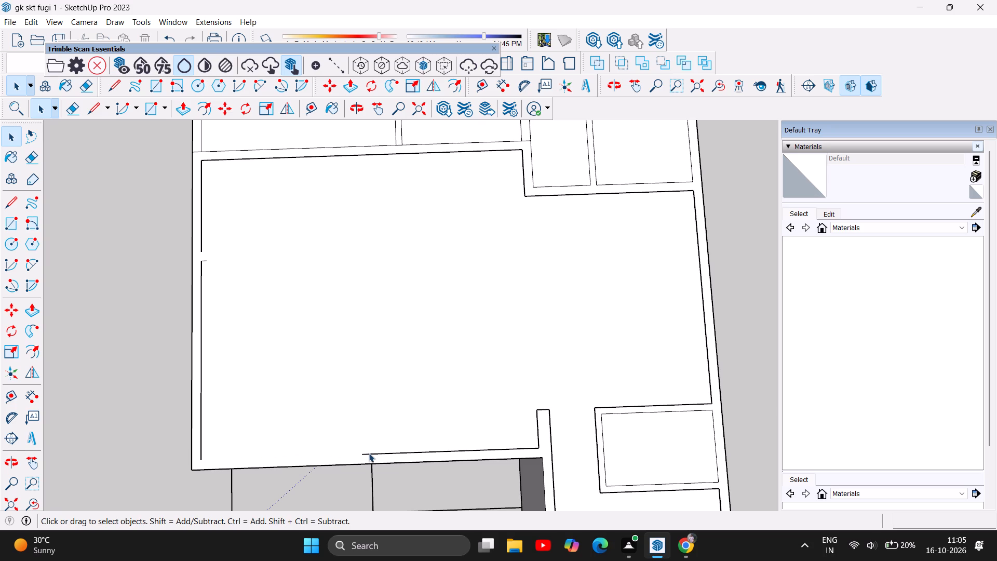
{"action": "left_click", "coordinate": [371, 453]}
{"action": "key", "text": "Delete"}
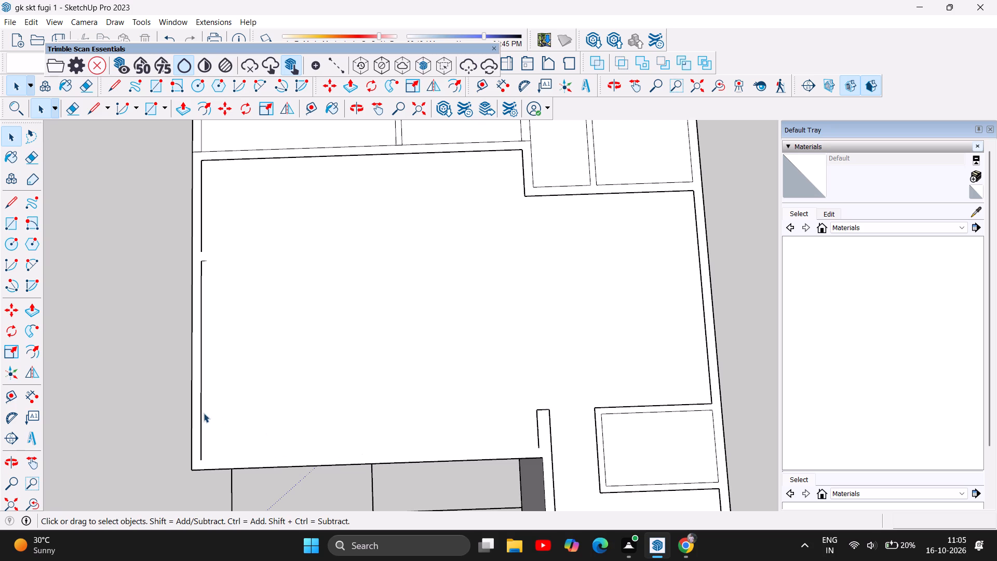
{"action": "left_click", "coordinate": [201, 417]}
{"action": "key", "text": "Delete"}
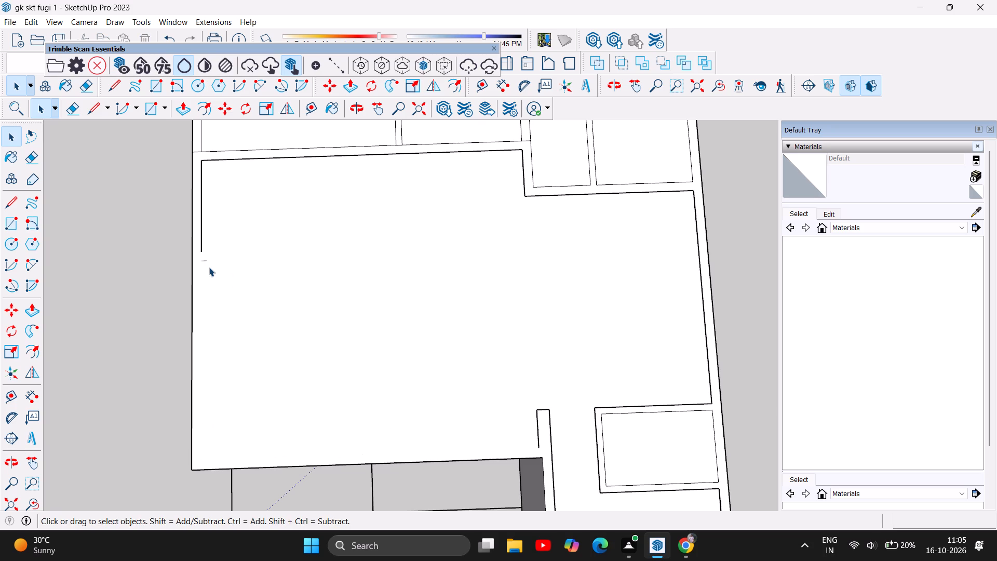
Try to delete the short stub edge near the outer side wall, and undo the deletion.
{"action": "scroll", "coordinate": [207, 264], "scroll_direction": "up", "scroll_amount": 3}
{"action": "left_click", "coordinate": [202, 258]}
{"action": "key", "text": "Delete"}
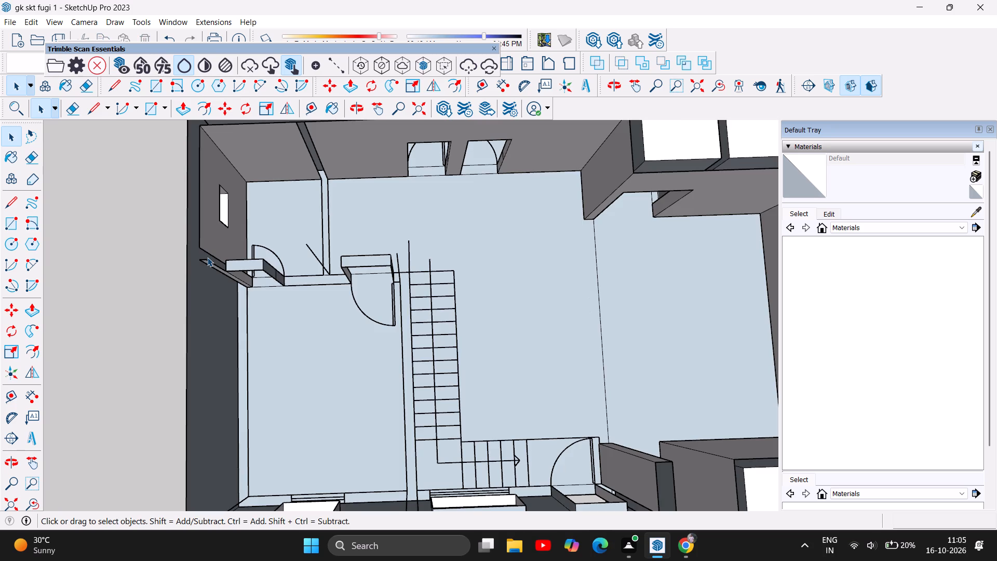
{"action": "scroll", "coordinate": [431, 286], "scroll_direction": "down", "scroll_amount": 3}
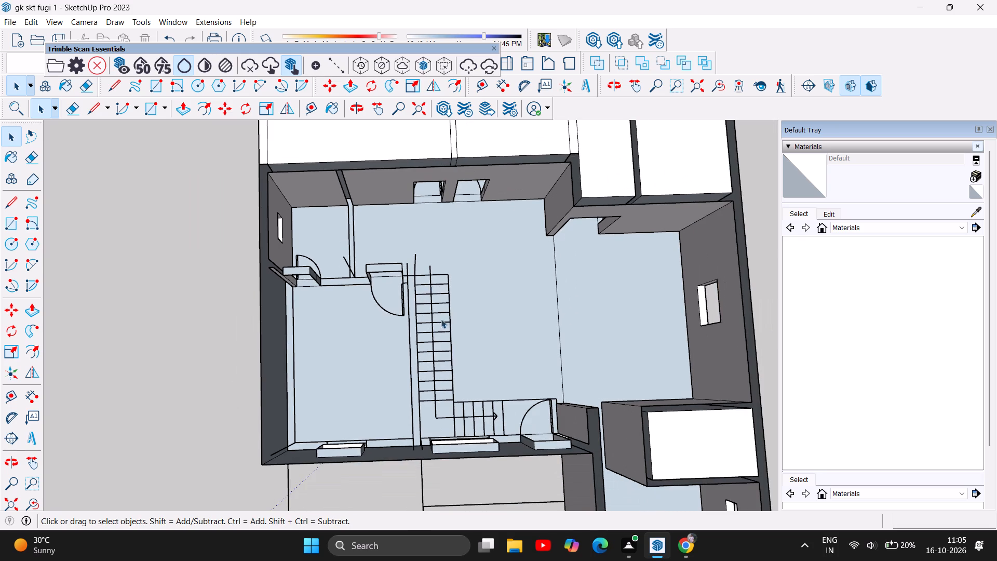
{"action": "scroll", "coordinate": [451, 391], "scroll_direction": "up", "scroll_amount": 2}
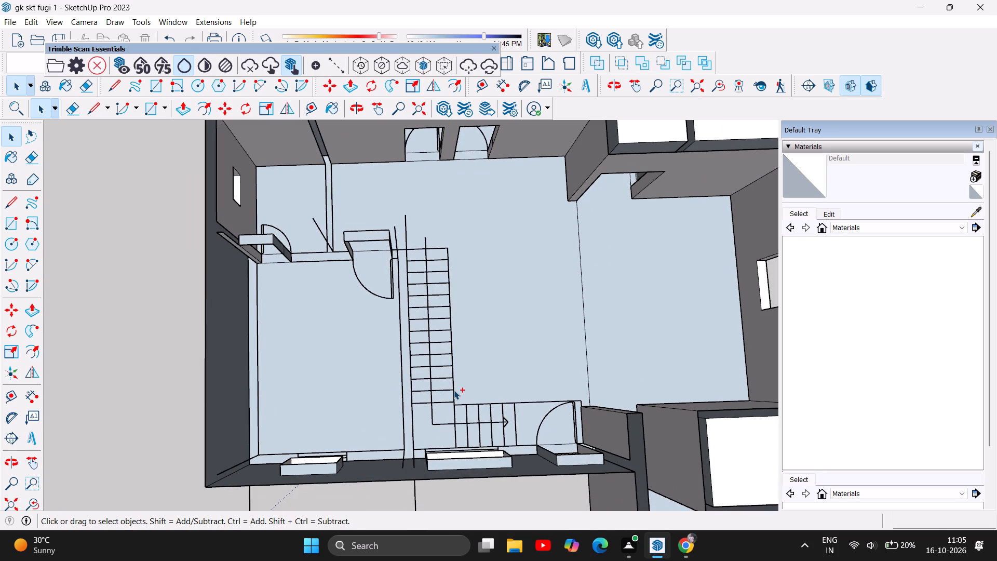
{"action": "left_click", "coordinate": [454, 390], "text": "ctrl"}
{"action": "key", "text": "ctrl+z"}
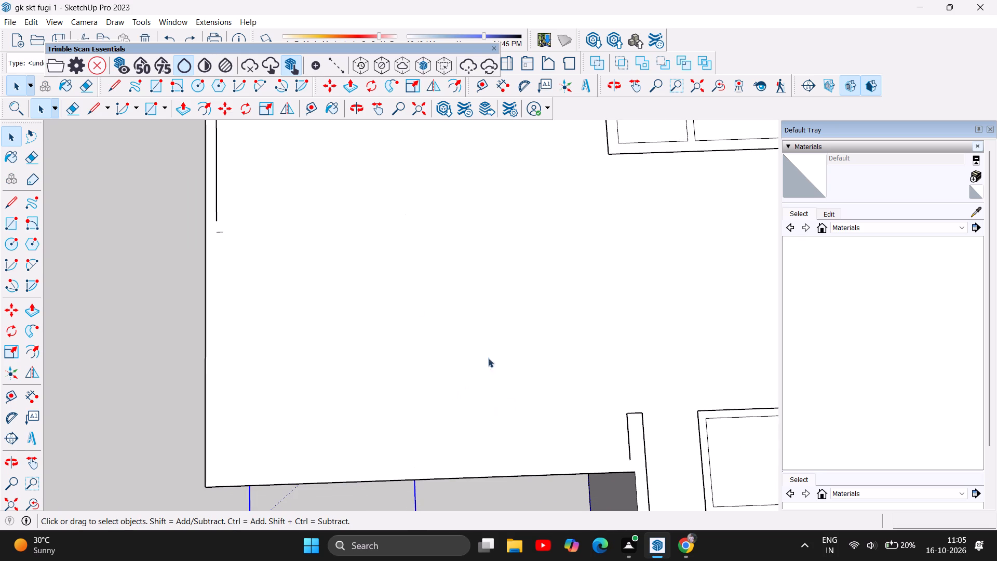
Delete the hall's remaining inner edge along the outer side wall and the short stub edge beside it.
{"action": "left_click", "coordinate": [219, 231]}
{"action": "key", "text": "Delete"}
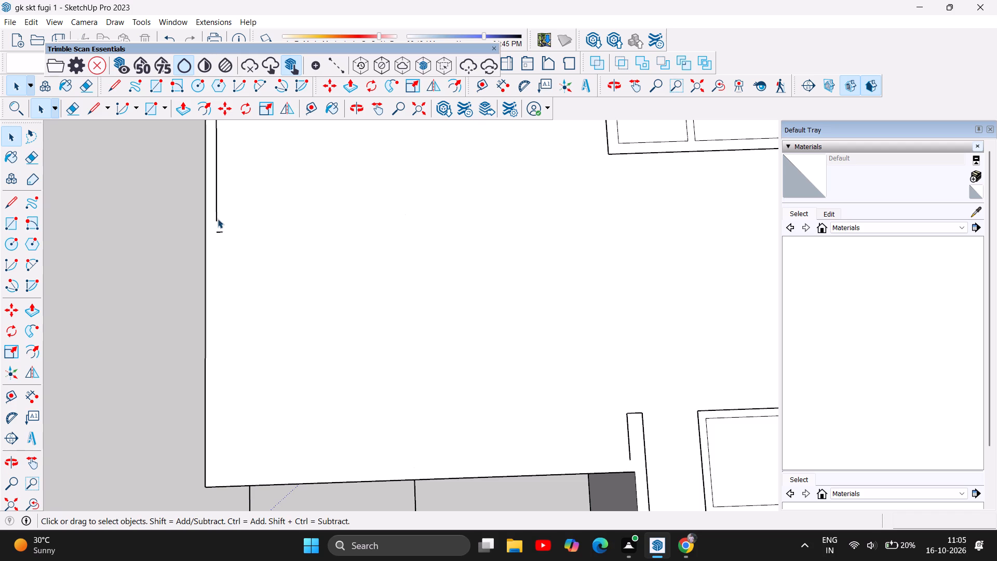
{"action": "left_click", "coordinate": [215, 212]}
{"action": "key", "text": "Delete"}
{"action": "left_click", "coordinate": [219, 231]}
{"action": "key", "text": "Delete"}
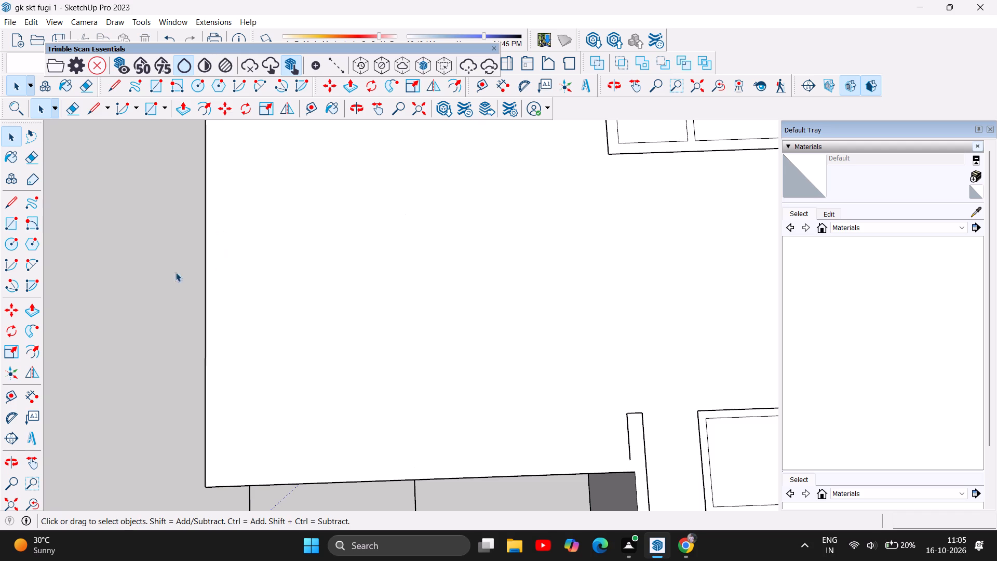
Delete the three edges outlining the short projecting wall beside the front entrance on the roof.
{"action": "scroll", "coordinate": [143, 262], "scroll_direction": "down", "scroll_amount": 5}
{"action": "scroll", "coordinate": [421, 376], "scroll_direction": "up", "scroll_amount": 4}
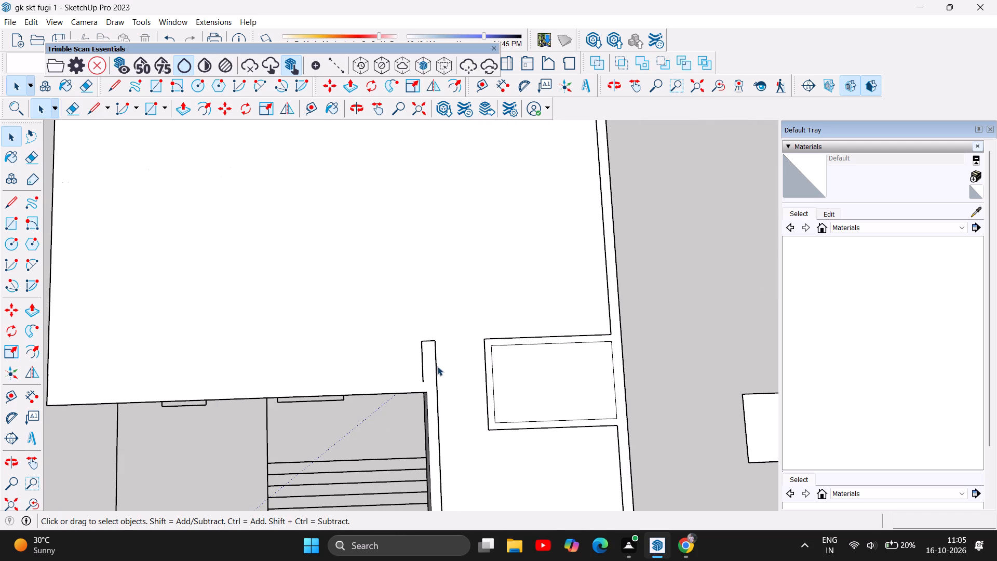
{"action": "left_click", "coordinate": [436, 363]}
{"action": "key", "text": "Delete"}
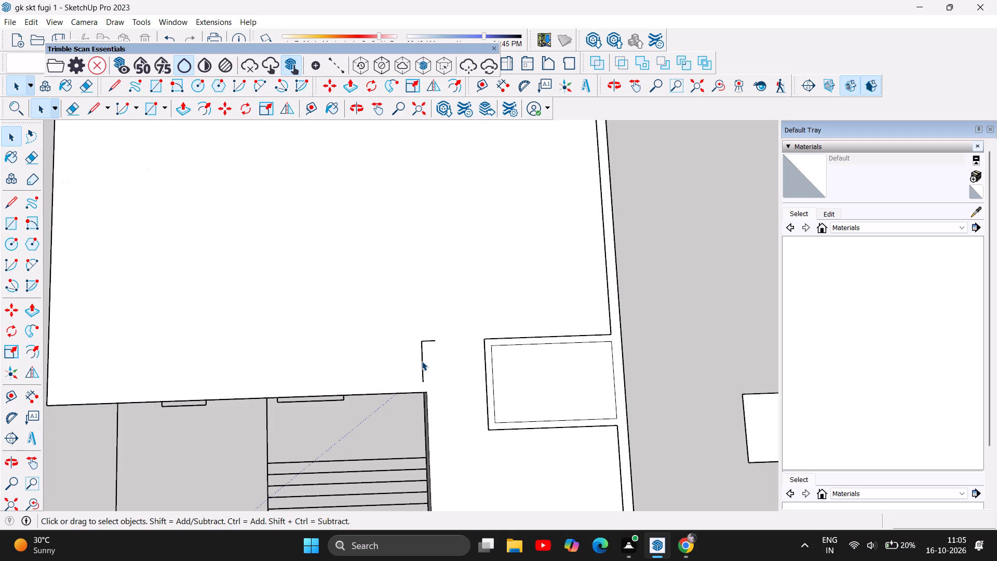
{"action": "left_click", "coordinate": [422, 361]}
{"action": "key", "text": "Delete"}
{"action": "left_click", "coordinate": [432, 341]}
{"action": "key", "text": "Delete"}
Delete the four inner outline edges of the small side room in the front wing on the roof.
{"action": "left_click", "coordinate": [514, 345]}
{"action": "key", "text": "Delete"}
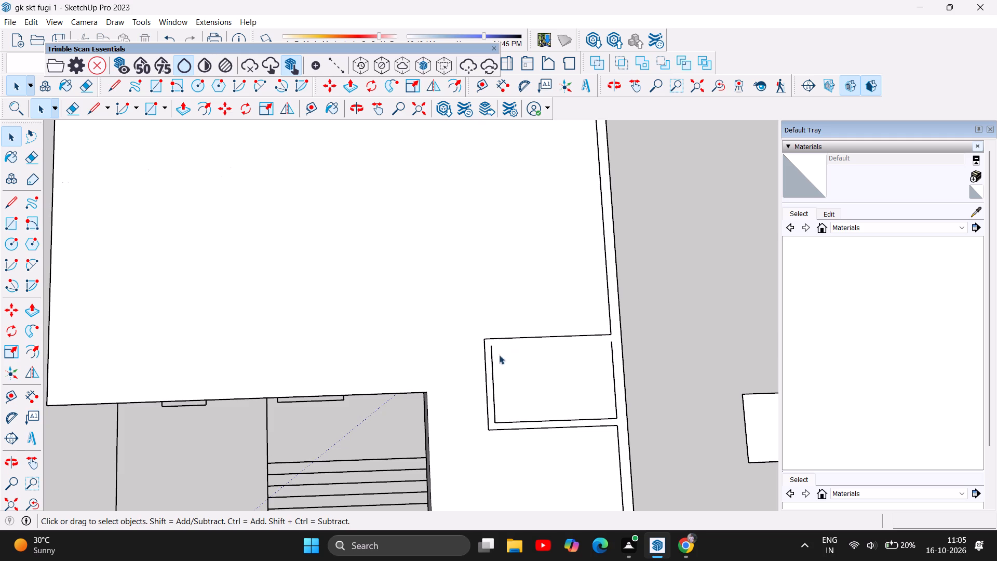
{"action": "left_click", "coordinate": [491, 359]}
{"action": "key", "text": "Delete"}
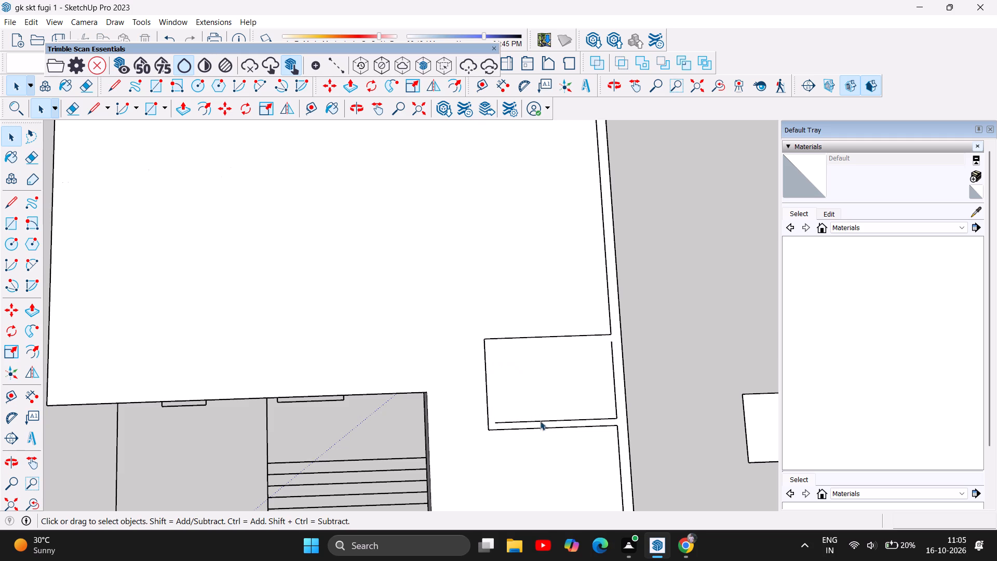
{"action": "left_click", "coordinate": [535, 417]}
{"action": "left_click", "coordinate": [674, 372]}
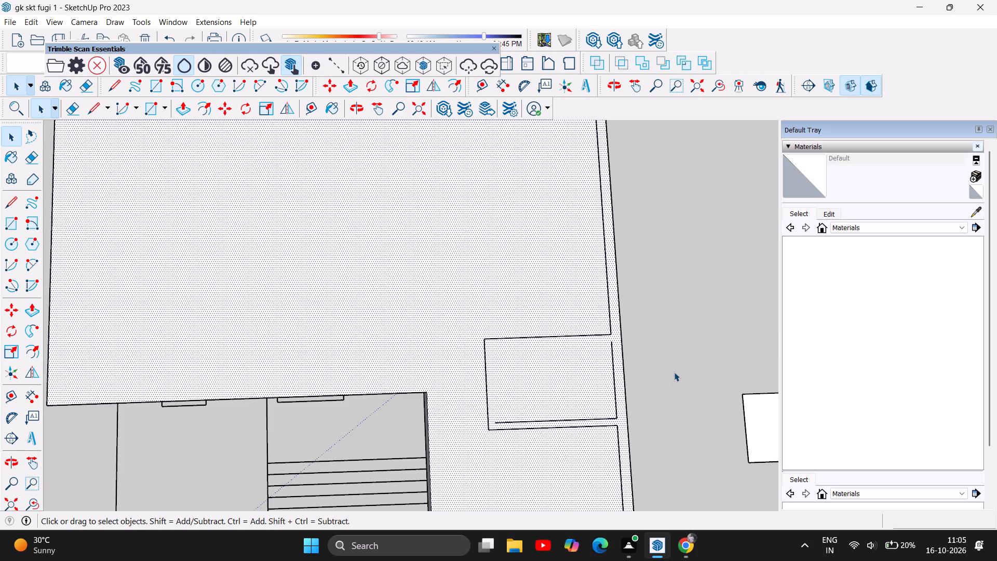
{"action": "left_click", "coordinate": [613, 372]}
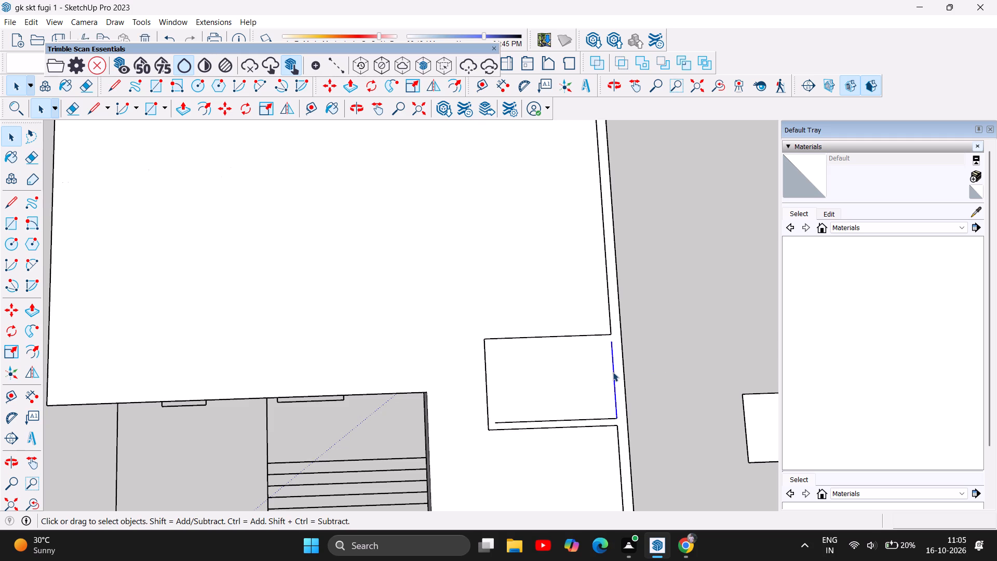
{"action": "key", "text": "Delete"}
{"action": "left_click", "coordinate": [589, 419]}
{"action": "key", "text": "Delete"}
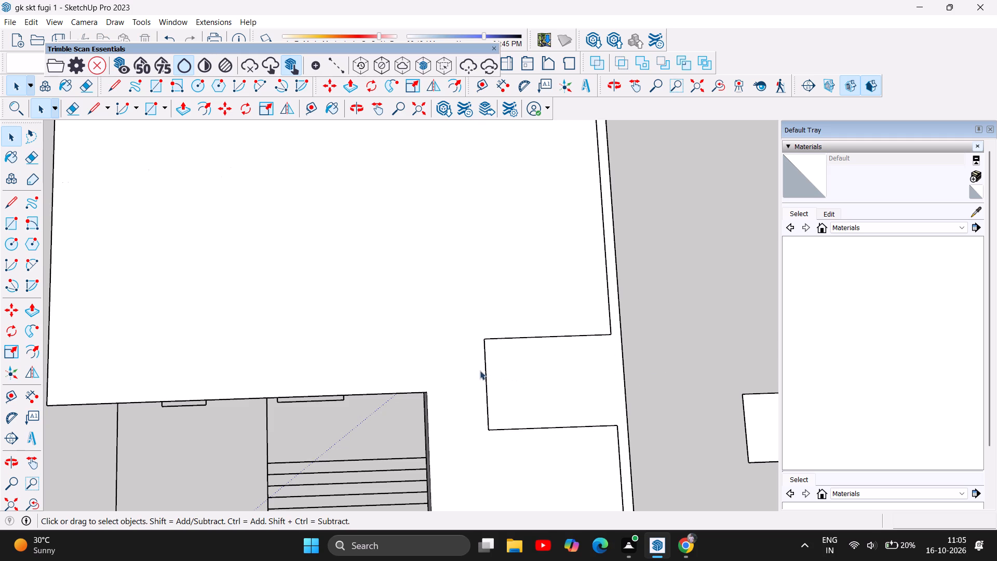
Delete the three edges outlining the recess between the hall and front wing, plus the hall's inner edge along the outer side wall.
{"action": "left_click", "coordinate": [486, 376]}
{"action": "key", "text": "Delete"}
{"action": "left_click", "coordinate": [520, 336]}
{"action": "key", "text": "Delete"}
{"action": "left_click", "coordinate": [609, 322]}
{"action": "key", "text": "Delete"}
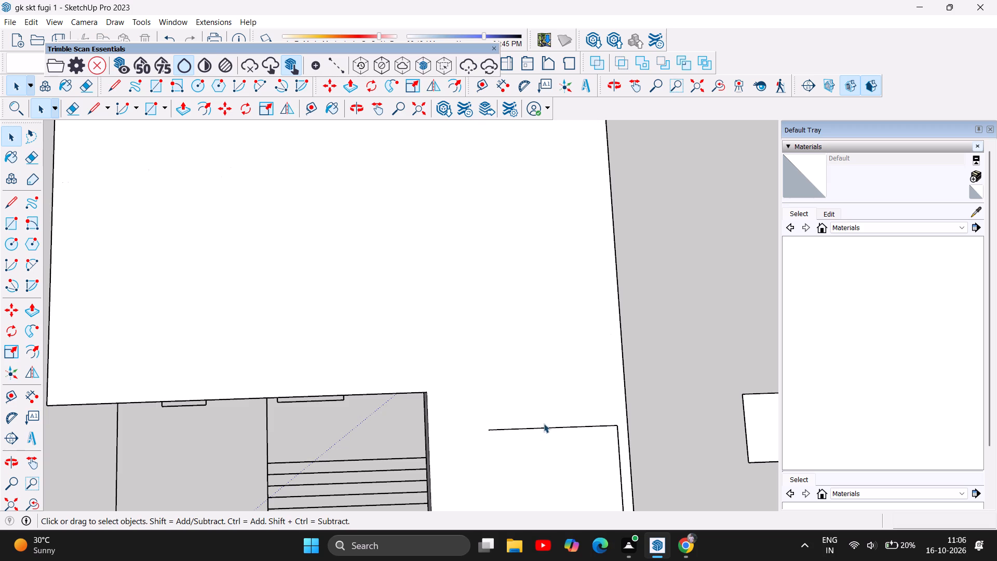
{"action": "left_click", "coordinate": [548, 428]}
{"action": "key", "text": "Delete"}
Delete the front wing's two remaining inner edges along its outer side wall and front wall.
{"action": "scroll", "coordinate": [463, 252], "scroll_direction": "down", "scroll_amount": 4}
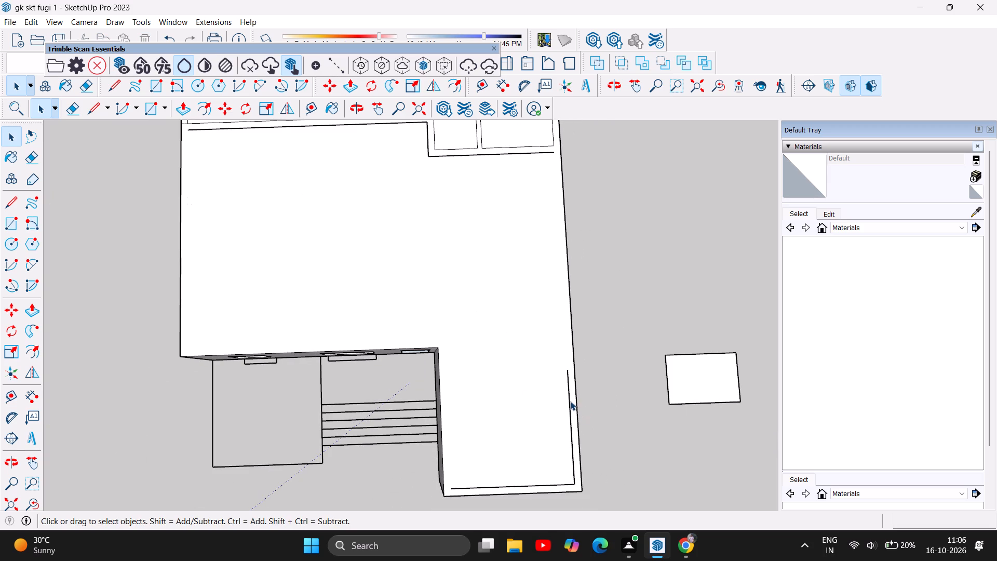
{"action": "left_click", "coordinate": [570, 401]}
{"action": "key", "text": "Delete"}
{"action": "left_click", "coordinate": [541, 484]}
{"action": "key", "text": "Delete"}
Delete both partition edges between the two small rear side rooms and the outer room's three remaining inner edges.
{"action": "scroll", "coordinate": [464, 516], "scroll_direction": "down", "scroll_amount": 6}
{"action": "scroll", "coordinate": [352, 463], "scroll_direction": "down", "scroll_amount": 3}
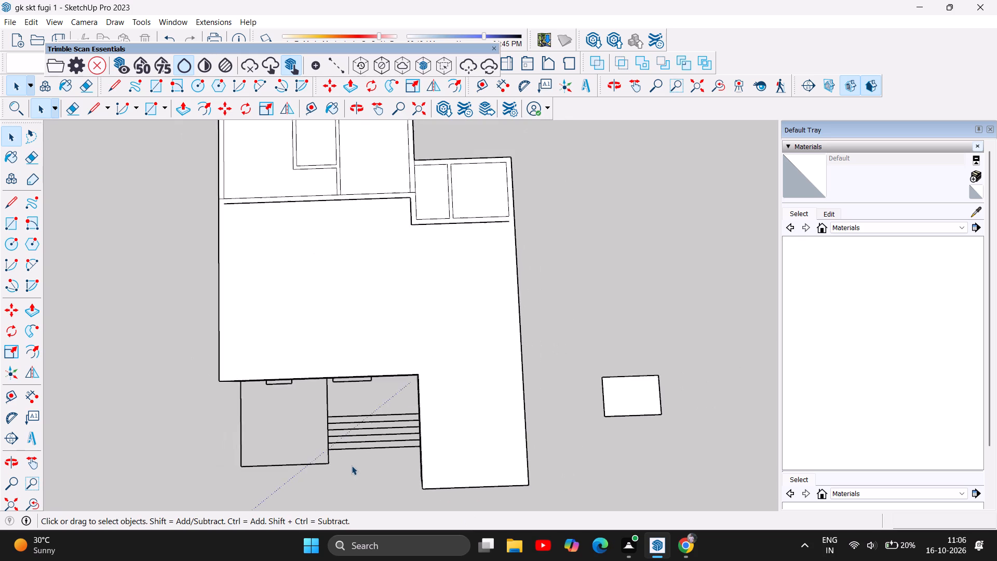
{"action": "scroll", "coordinate": [352, 465], "scroll_direction": "down", "scroll_amount": 2}
{"action": "scroll", "coordinate": [431, 223], "scroll_direction": "up", "scroll_amount": 4}
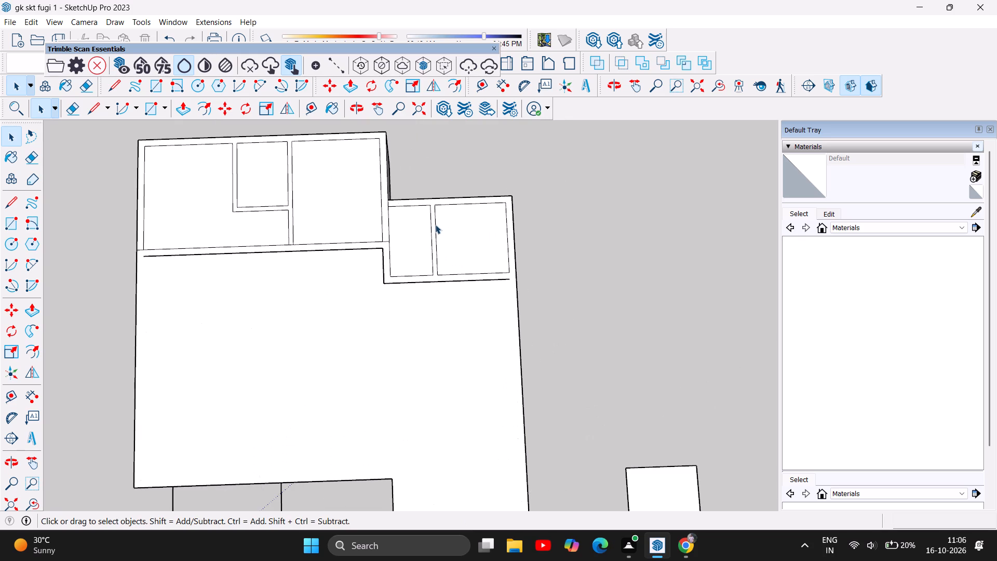
{"action": "left_click", "coordinate": [435, 225]}
{"action": "key", "text": "Delete"}
{"action": "left_click", "coordinate": [429, 224]}
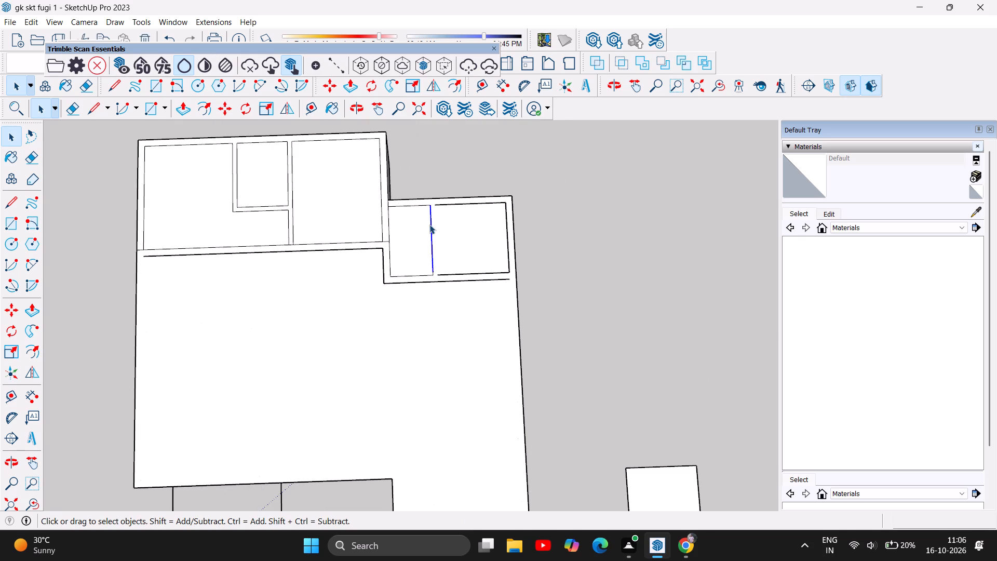
{"action": "key", "text": "Delete"}
{"action": "left_click", "coordinate": [452, 204]}
{"action": "key", "text": "Delete"}
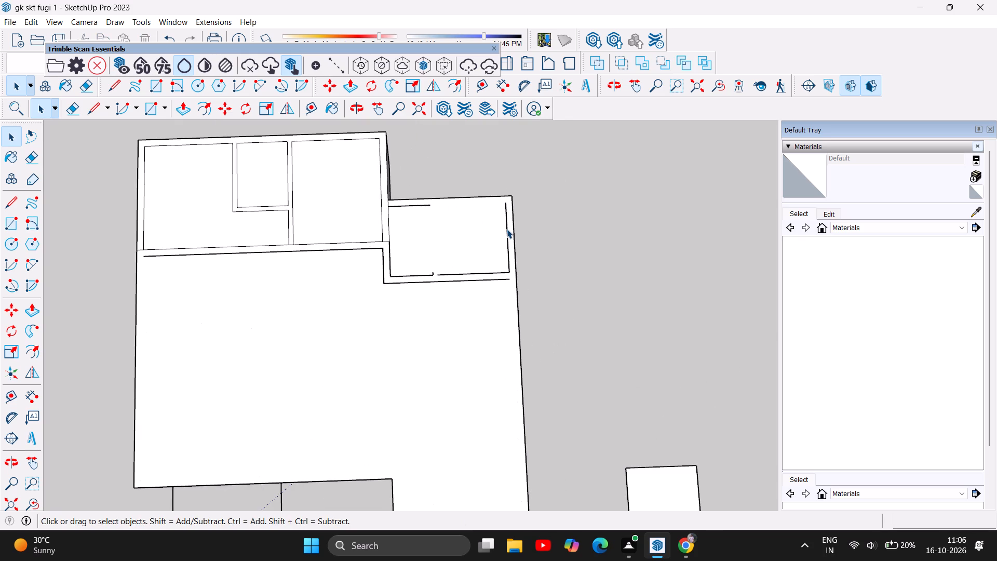
{"action": "left_click", "coordinate": [507, 229]}
{"action": "key", "text": "Delete"}
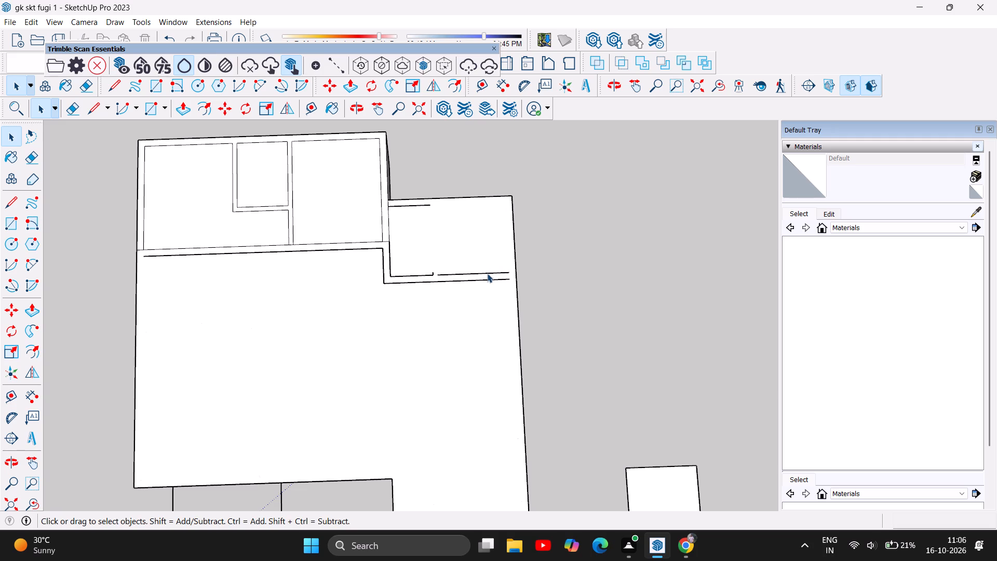
{"action": "left_click", "coordinate": [486, 272]}
{"action": "key", "text": "Delete"}
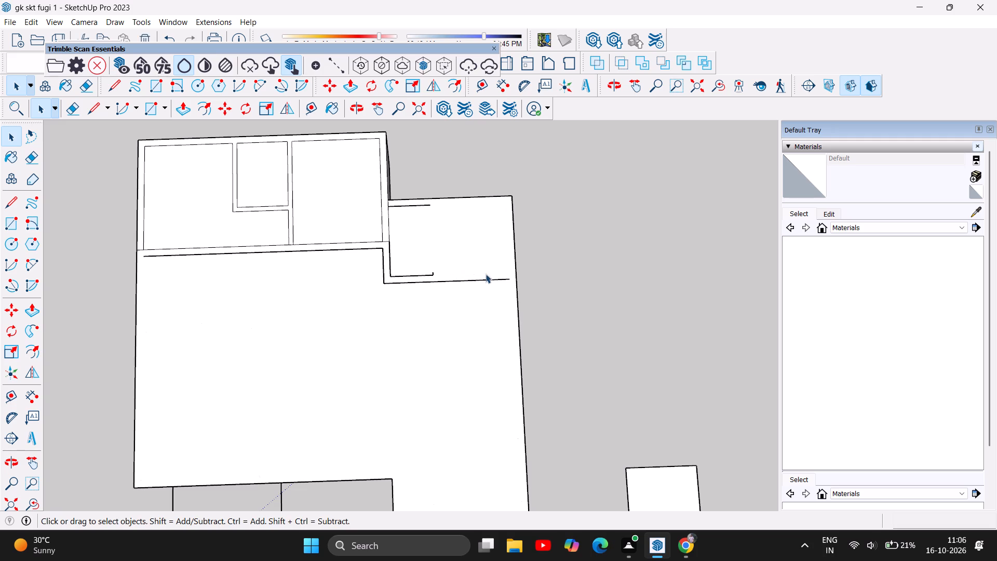
Delete the hall-side wall edge in front of the small side rooms, the inner room's front edge, and its short stub.
{"action": "left_click", "coordinate": [486, 279]}
{"action": "key", "text": "Delete"}
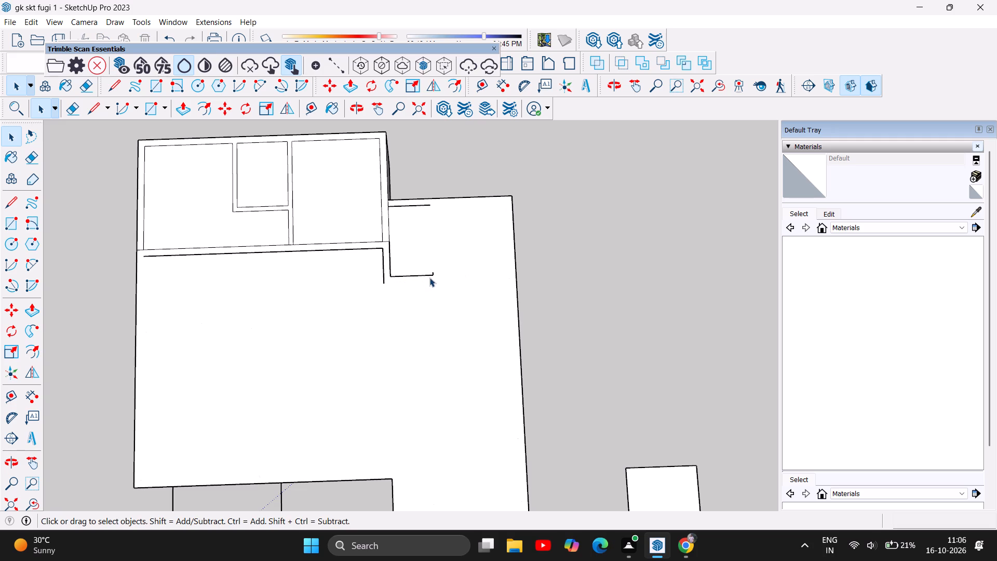
{"action": "double_click", "coordinate": [424, 274]}
{"action": "key", "text": "Delete"}
{"action": "left_click", "coordinate": [433, 271]}
{"action": "key", "text": "Delete"}
{"action": "scroll", "coordinate": [438, 275], "scroll_direction": "up", "scroll_amount": 7}
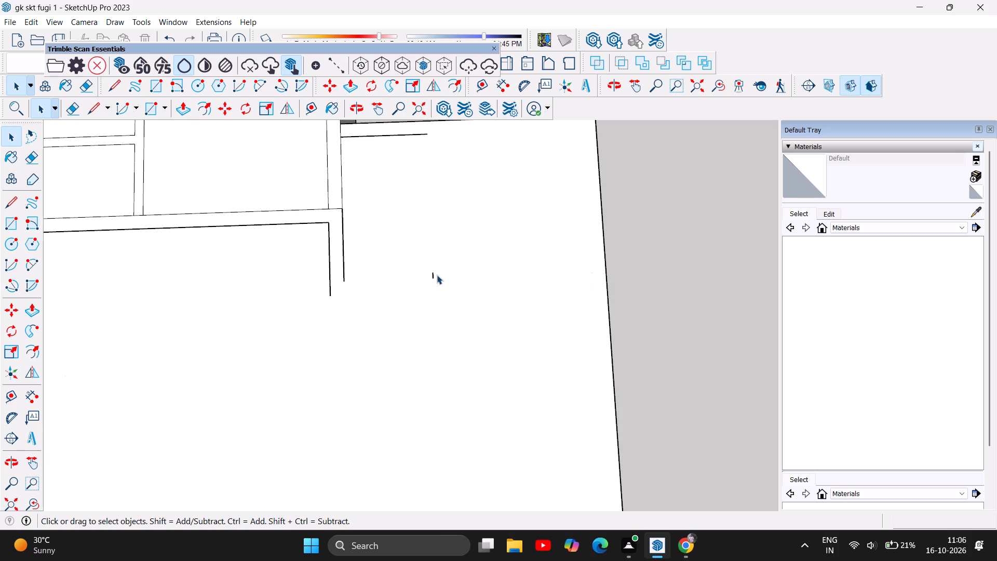
{"action": "left_click", "coordinate": [433, 275]}
{"action": "key", "text": "Delete"}
Delete the inner side room's edge beside the larger rear room and the two hall edges meeting at the nearby corner.
{"action": "left_click", "coordinate": [342, 250]}
{"action": "key", "text": "Delete"}
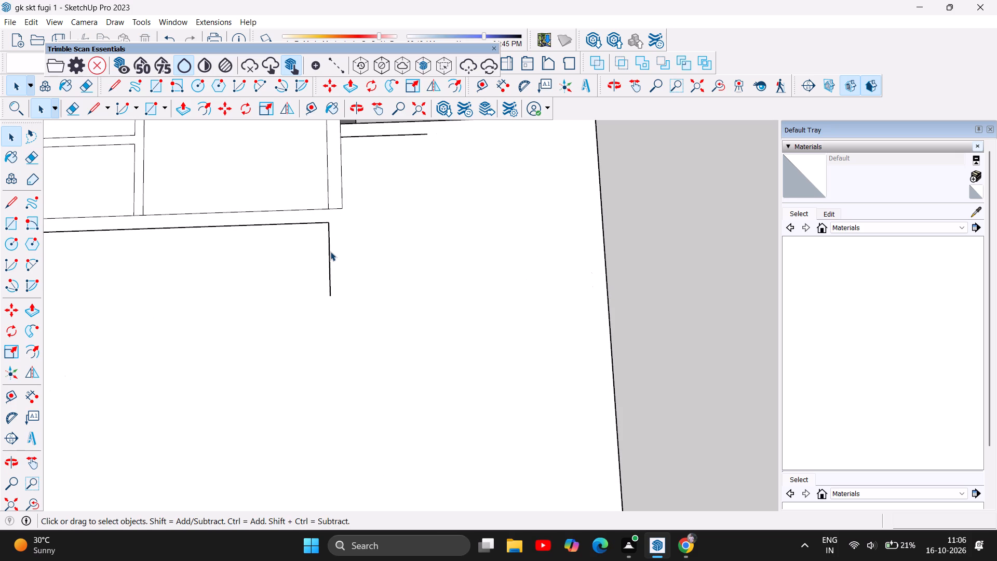
{"action": "left_click", "coordinate": [329, 254]}
{"action": "key", "text": "Delete"}
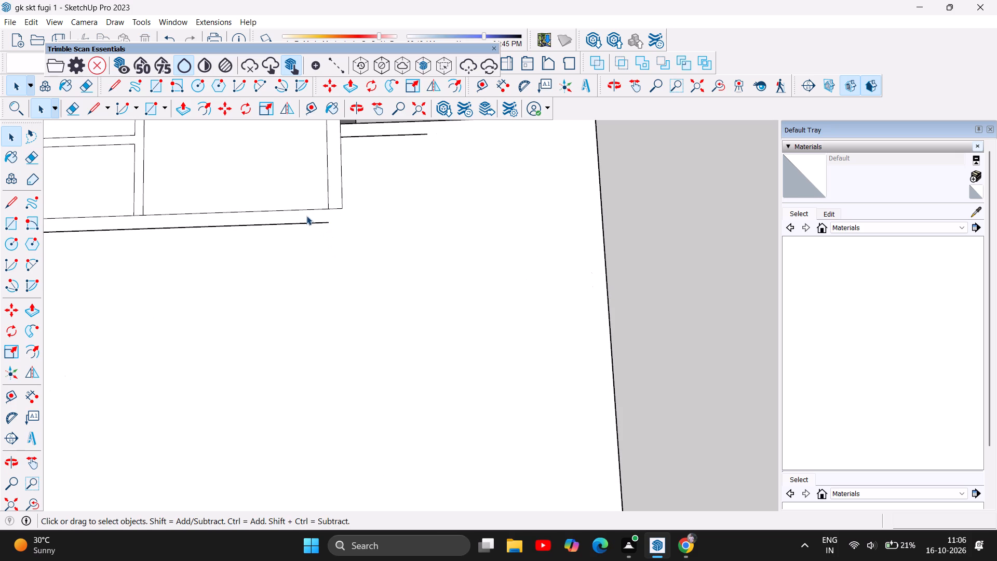
{"action": "left_click", "coordinate": [313, 221]}
{"action": "key", "text": "Delete"}
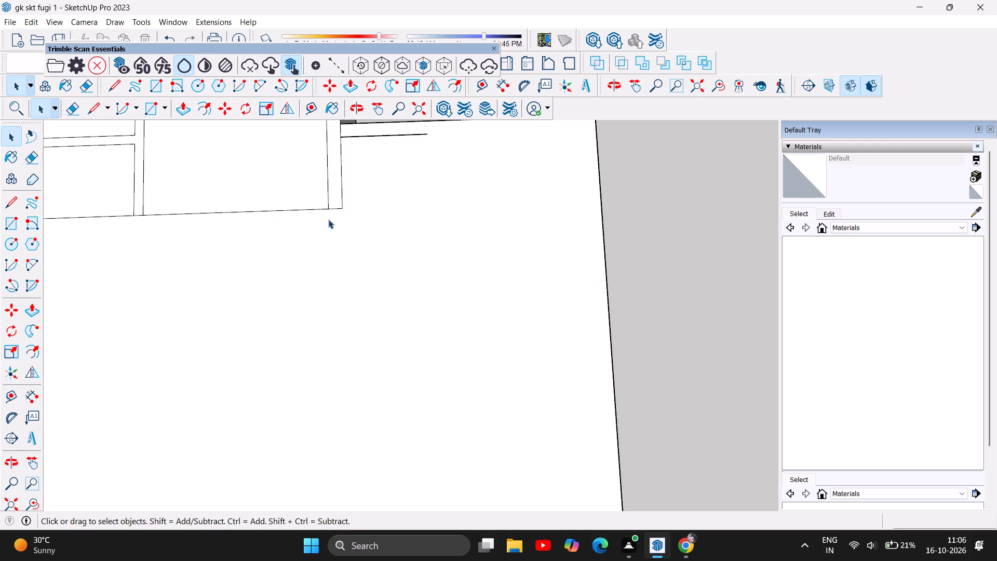
Delete the larger rear room's front and side edges, the parallel wall edge beside it, and the short stub at their corner.
{"action": "left_click", "coordinate": [317, 209]}
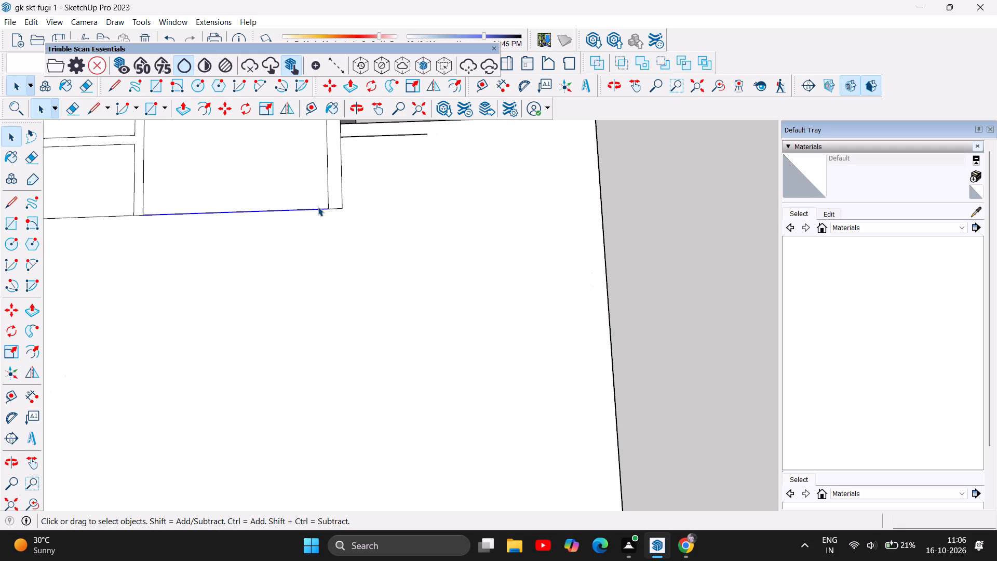
{"action": "key", "text": "Delete"}
{"action": "left_click", "coordinate": [329, 197]}
{"action": "key", "text": "Delete"}
{"action": "left_click", "coordinate": [341, 185]}
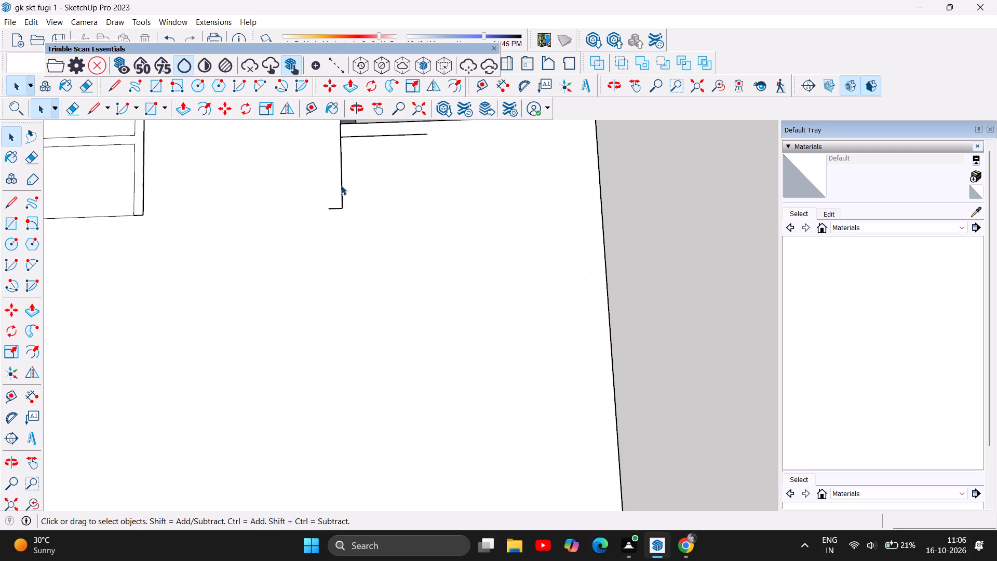
{"action": "key", "text": "Delete"}
{"action": "left_click", "coordinate": [336, 206]}
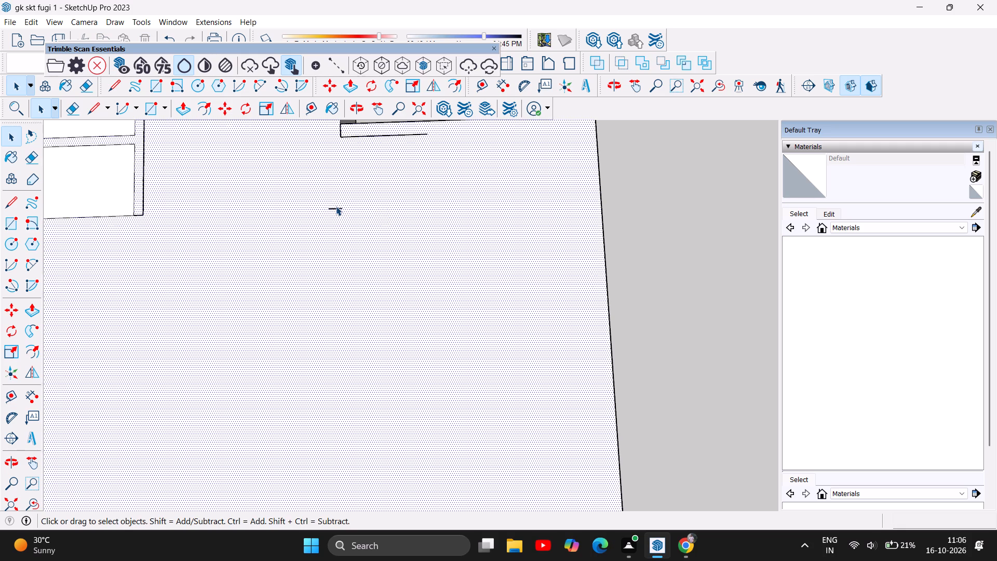
{"action": "left_click", "coordinate": [672, 227]}
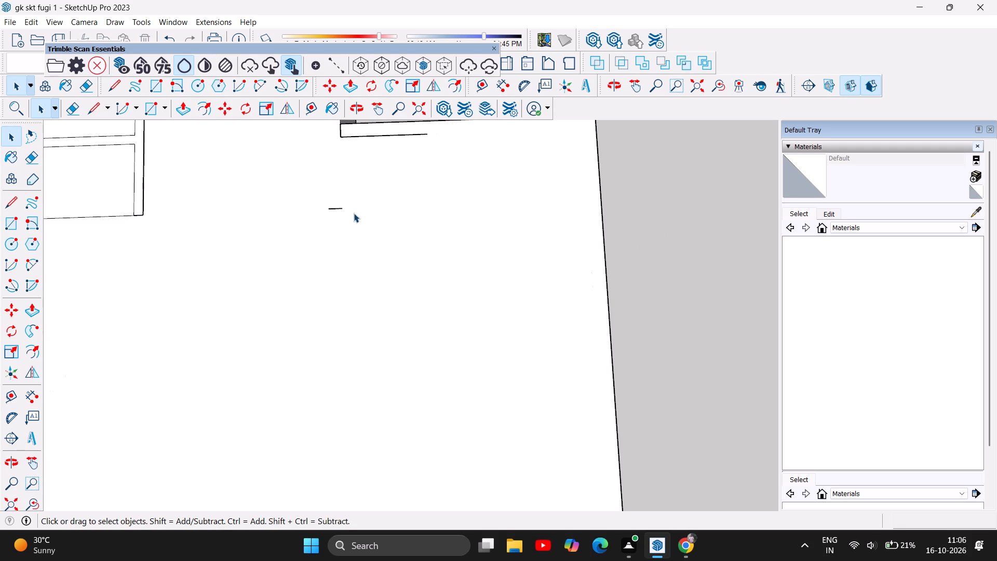
{"action": "left_click", "coordinate": [330, 208]}
{"action": "key", "text": "Delete"}
Delete the small side room's rear inner edge and the short edge joining it to the building's stepped outer corner.
{"action": "scroll", "coordinate": [431, 365], "scroll_direction": "down", "scroll_amount": 5}
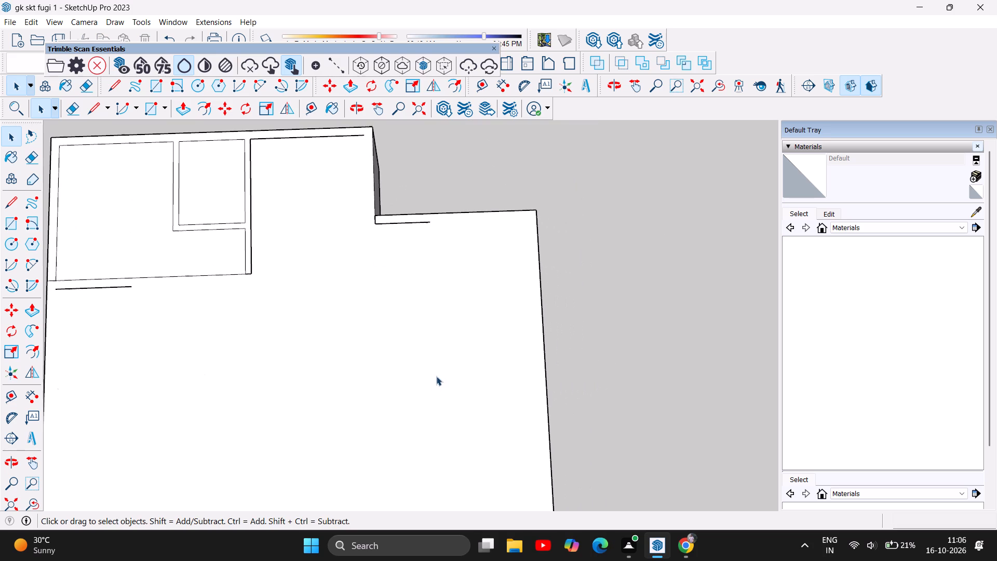
{"action": "left_click", "coordinate": [404, 222]}
{"action": "key", "text": "Delete"}
{"action": "left_click", "coordinate": [375, 219]}
{"action": "key", "text": "Delete"}
Delete the larger rear room's rear and partition edges, plus the facing edge of the enclosed small room.
{"action": "left_click", "coordinate": [314, 135]}
{"action": "left_click", "coordinate": [478, 141]}
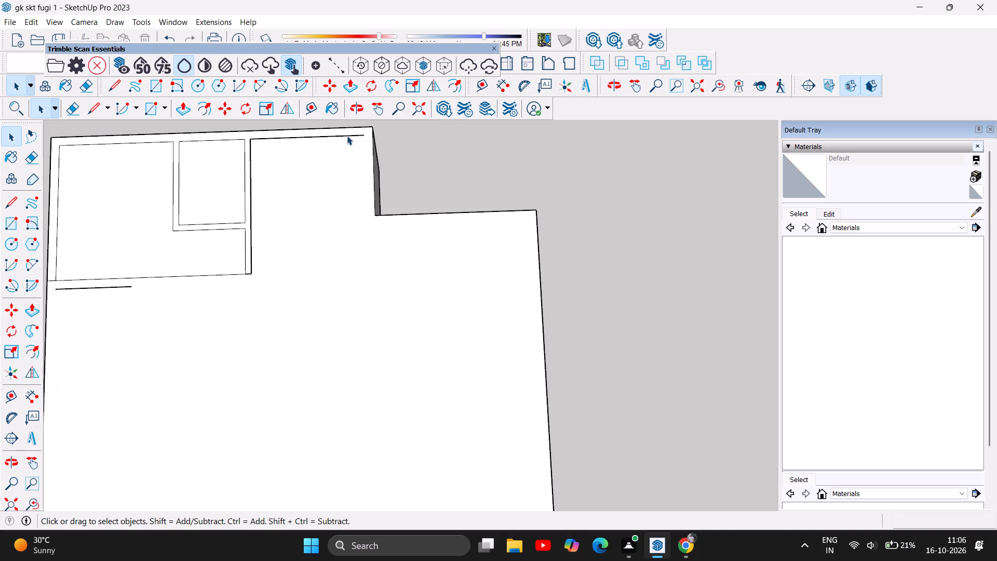
{"action": "left_click", "coordinate": [347, 136]}
{"action": "key", "text": "Delete"}
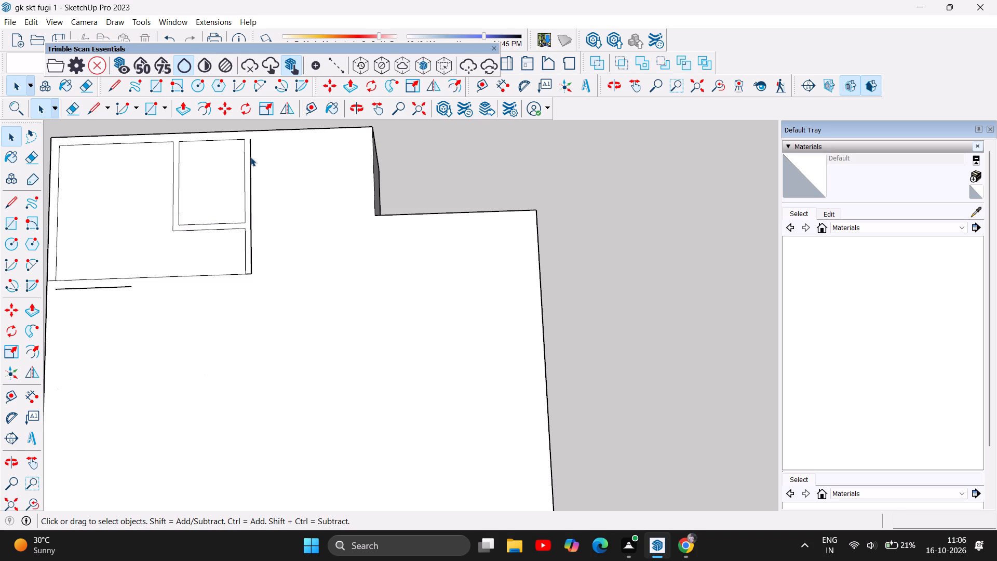
{"action": "left_click", "coordinate": [250, 157]}
{"action": "key", "text": "Delete"}
{"action": "left_click", "coordinate": [245, 163]}
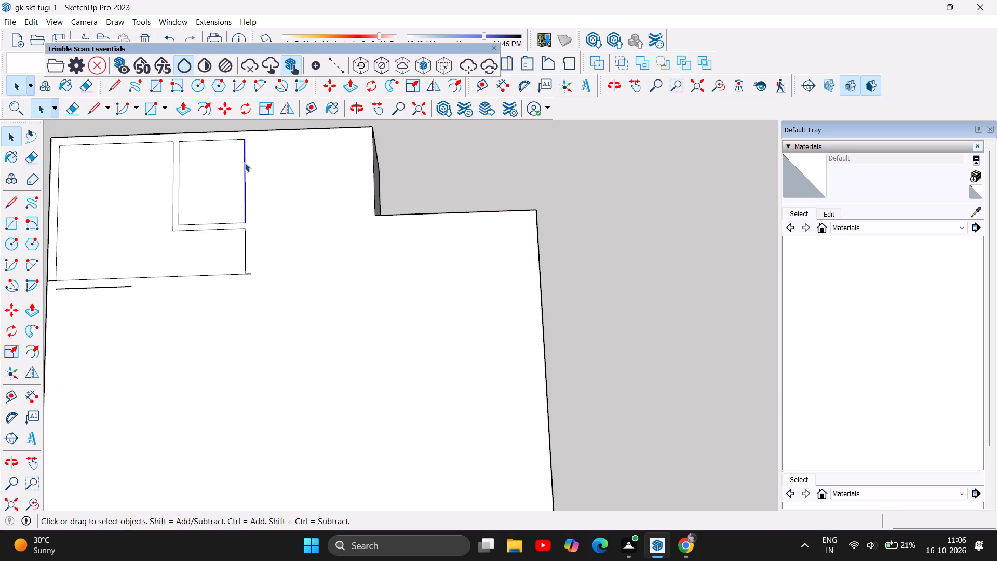
{"action": "key", "text": "Delete"}
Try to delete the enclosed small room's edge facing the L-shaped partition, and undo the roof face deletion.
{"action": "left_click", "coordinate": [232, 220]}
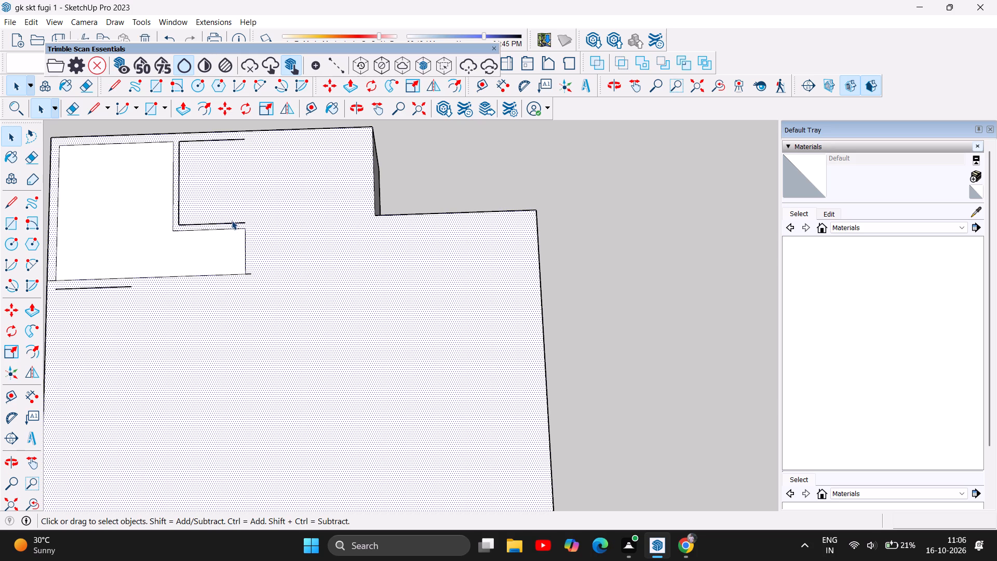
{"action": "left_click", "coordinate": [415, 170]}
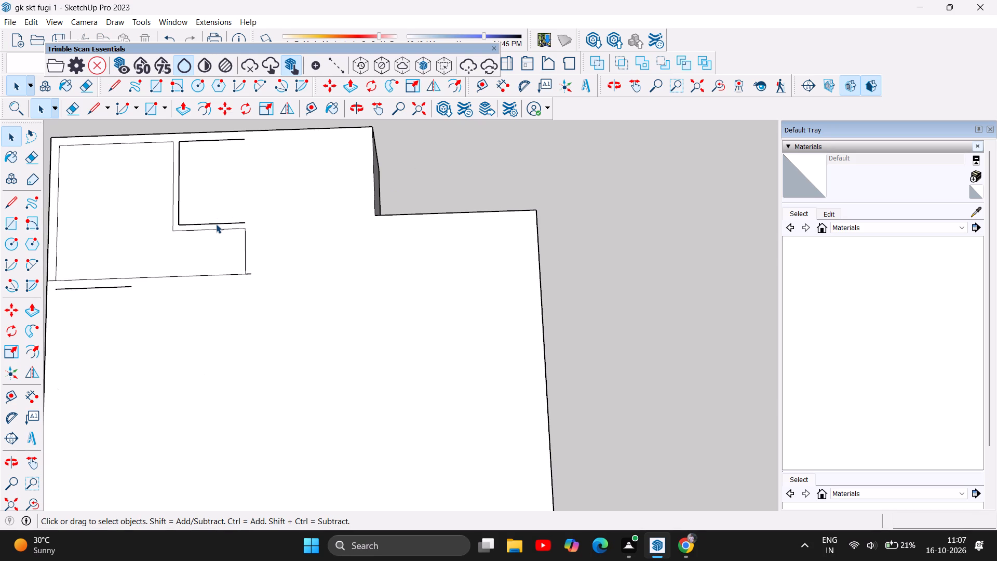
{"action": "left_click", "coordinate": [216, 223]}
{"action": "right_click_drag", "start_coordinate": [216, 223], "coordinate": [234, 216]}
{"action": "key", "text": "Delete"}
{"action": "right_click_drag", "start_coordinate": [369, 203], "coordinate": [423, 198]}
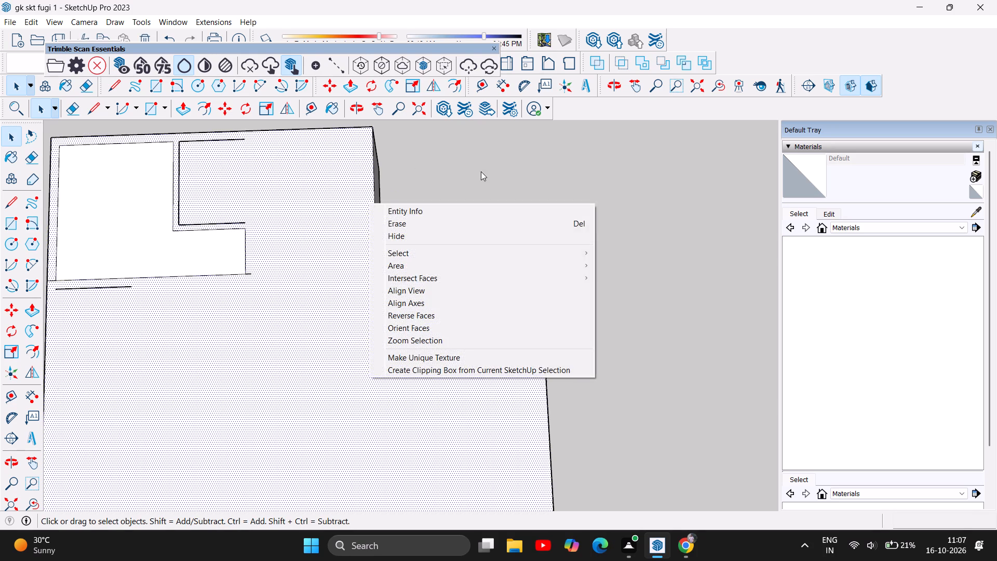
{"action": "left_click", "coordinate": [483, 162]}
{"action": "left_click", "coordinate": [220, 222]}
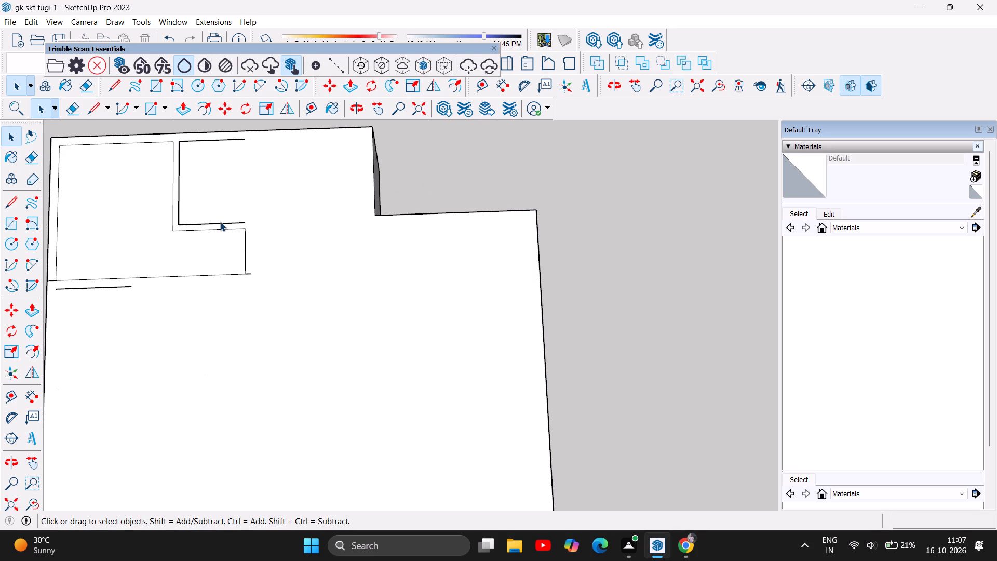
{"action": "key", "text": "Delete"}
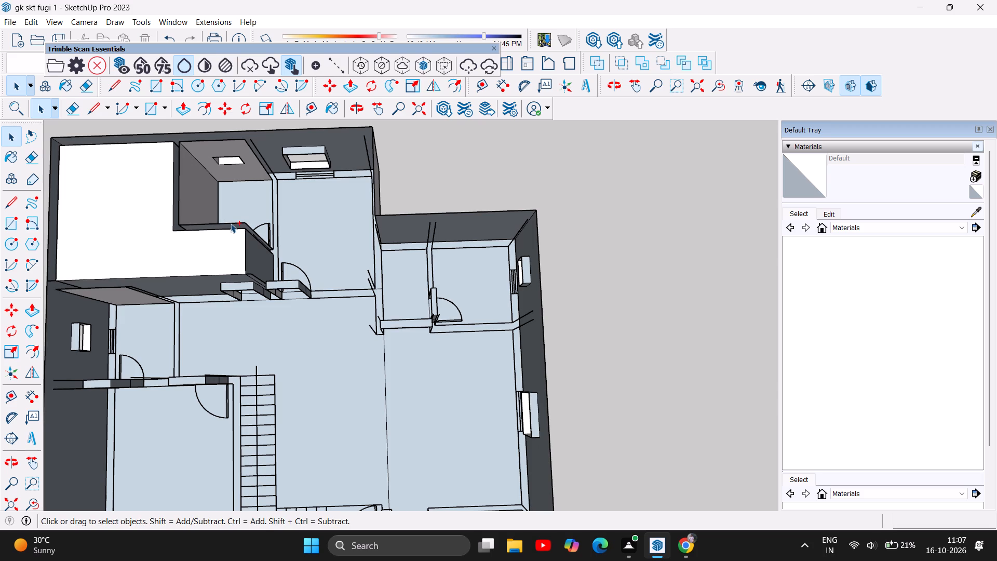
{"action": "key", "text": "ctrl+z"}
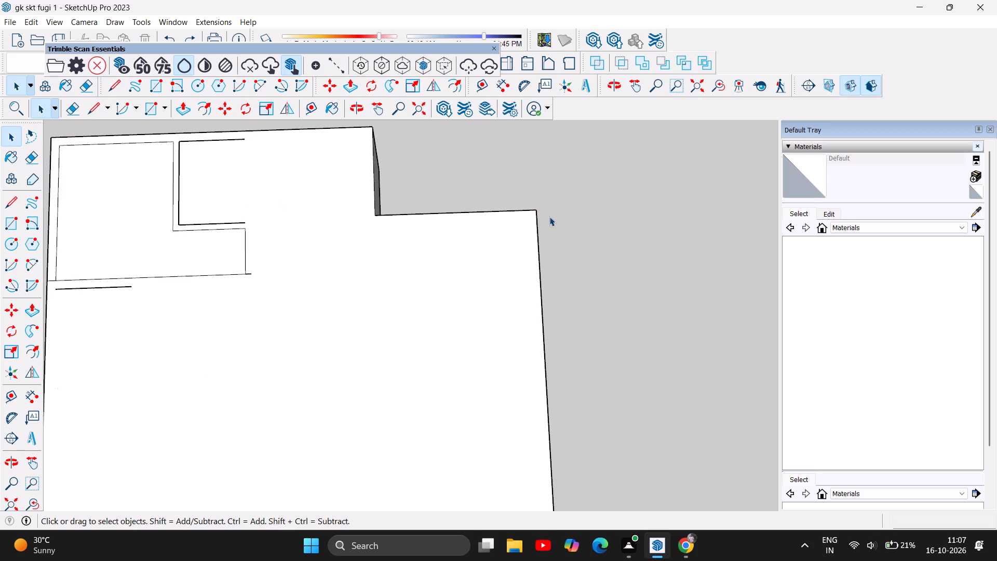
Examine the house from the front, inside through the entrance opening, and back out above the roof.
{"action": "scroll", "coordinate": [564, 212], "scroll_direction": "down", "scroll_amount": 9}
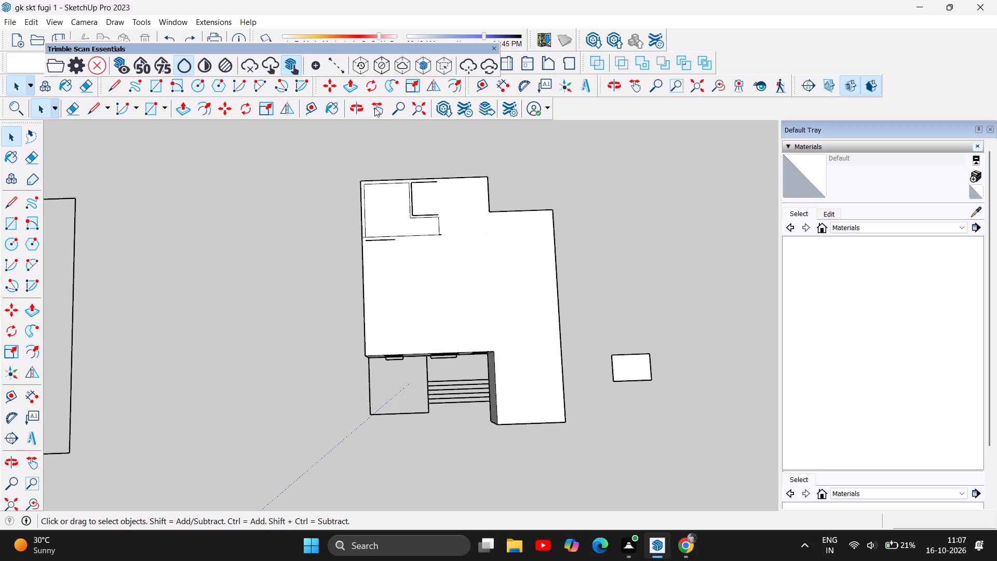
{"action": "left_click", "coordinate": [361, 108]}
{"action": "left_click_drag", "start_coordinate": [522, 397], "coordinate": [503, 223]}
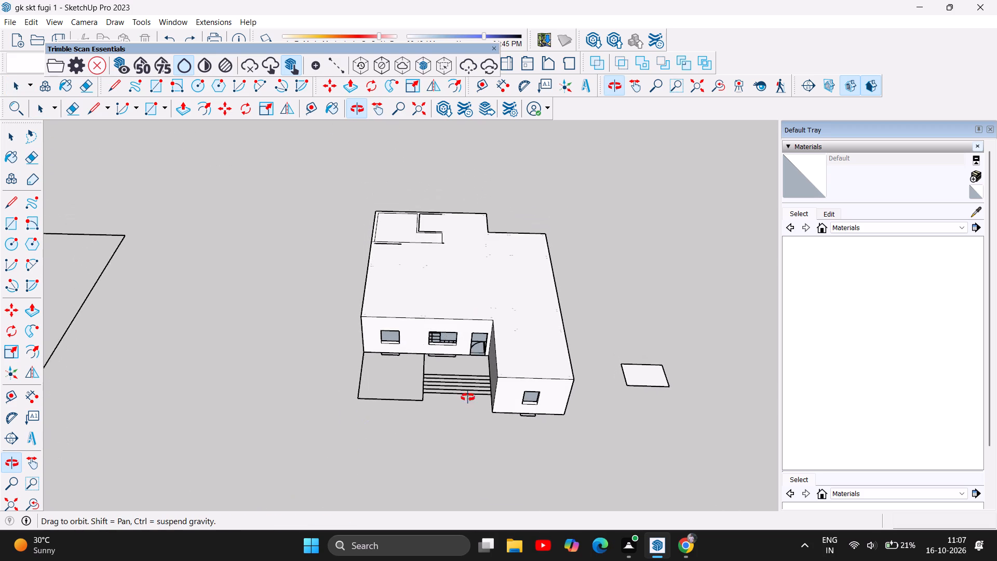
{"action": "left_click_drag", "start_coordinate": [481, 365], "coordinate": [514, 230]}
{"action": "scroll", "coordinate": [495, 301], "scroll_direction": "up", "scroll_amount": 6}
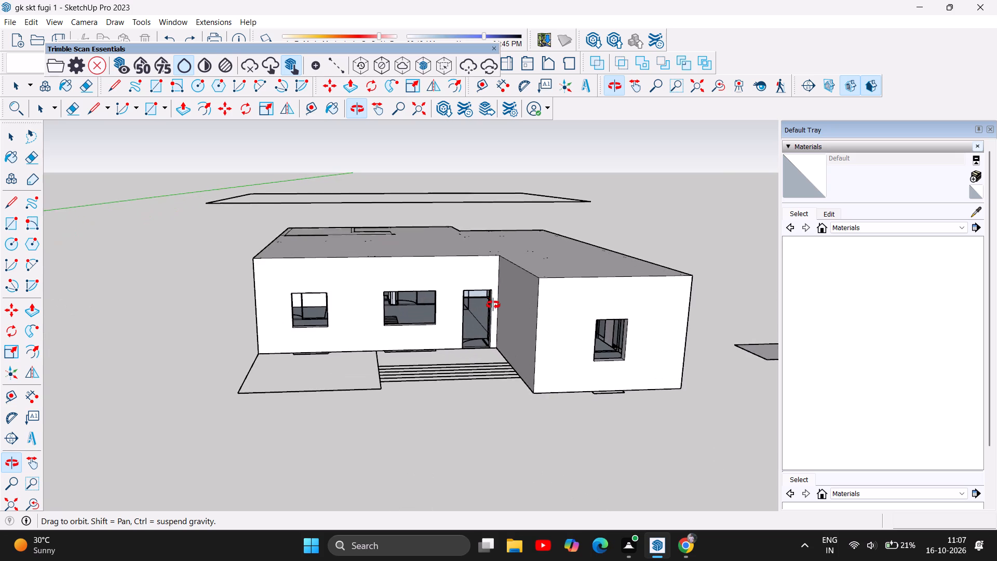
{"action": "scroll", "coordinate": [492, 305], "scroll_direction": "up", "scroll_amount": 14}
{"action": "left_click_drag", "start_coordinate": [444, 273], "coordinate": [435, 299]}
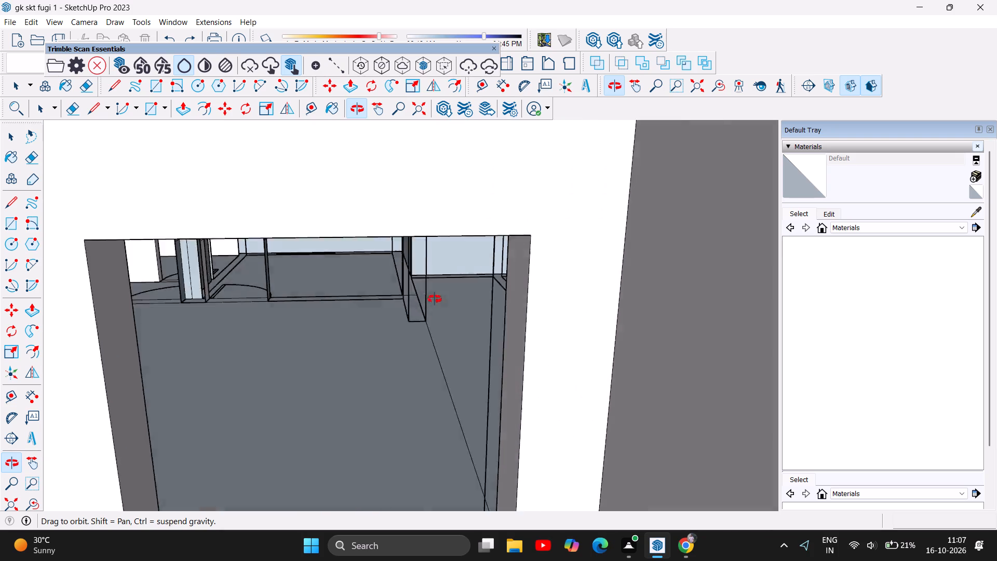
{"action": "left_click_drag", "start_coordinate": [435, 299], "coordinate": [441, 266]}
{"action": "scroll", "coordinate": [434, 266], "scroll_direction": "up", "scroll_amount": 3}
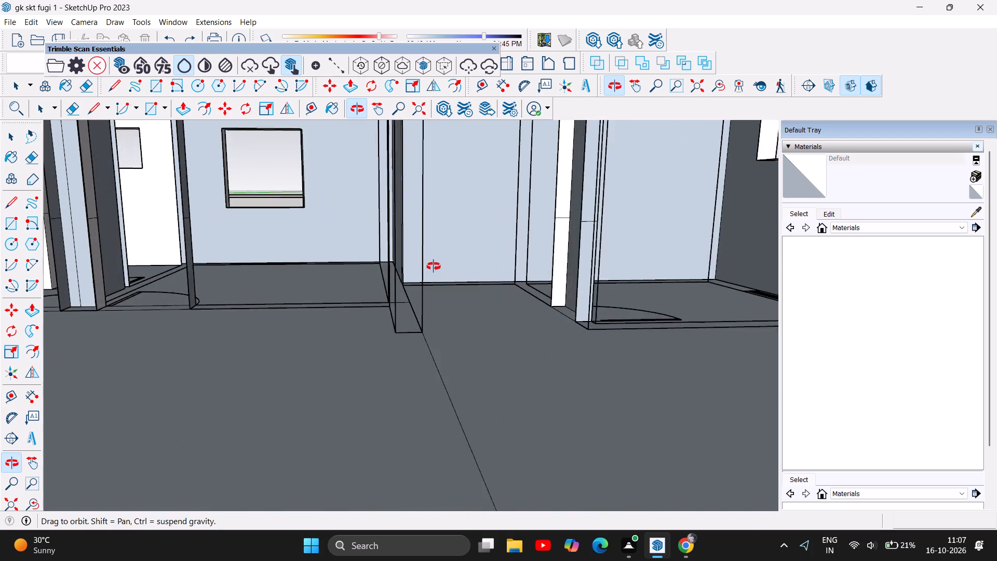
{"action": "scroll", "coordinate": [434, 266], "scroll_direction": "up", "scroll_amount": 1}
{"action": "left_click_drag", "start_coordinate": [227, 288], "coordinate": [250, 364]}
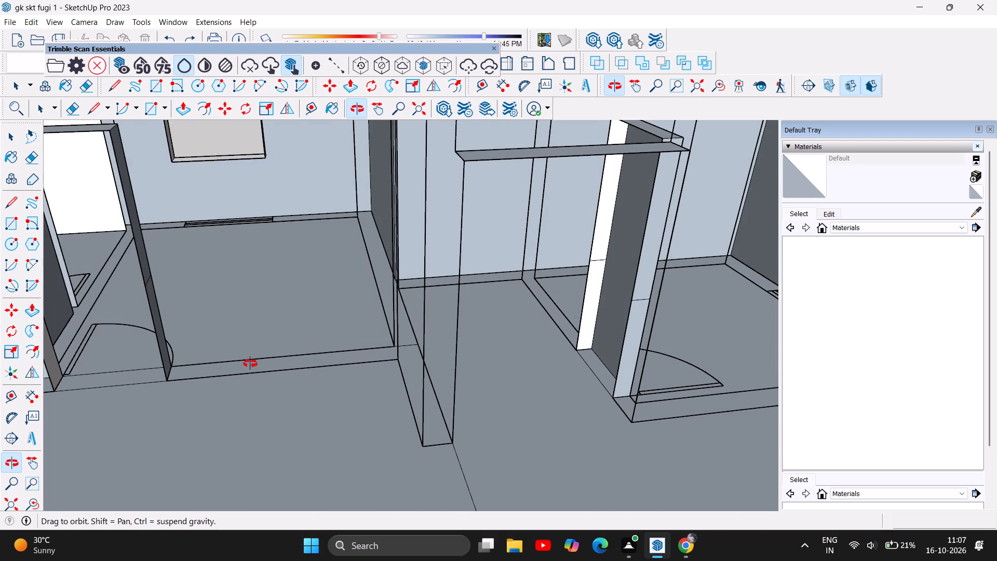
{"action": "scroll", "coordinate": [269, 372], "scroll_direction": "down", "scroll_amount": 12}
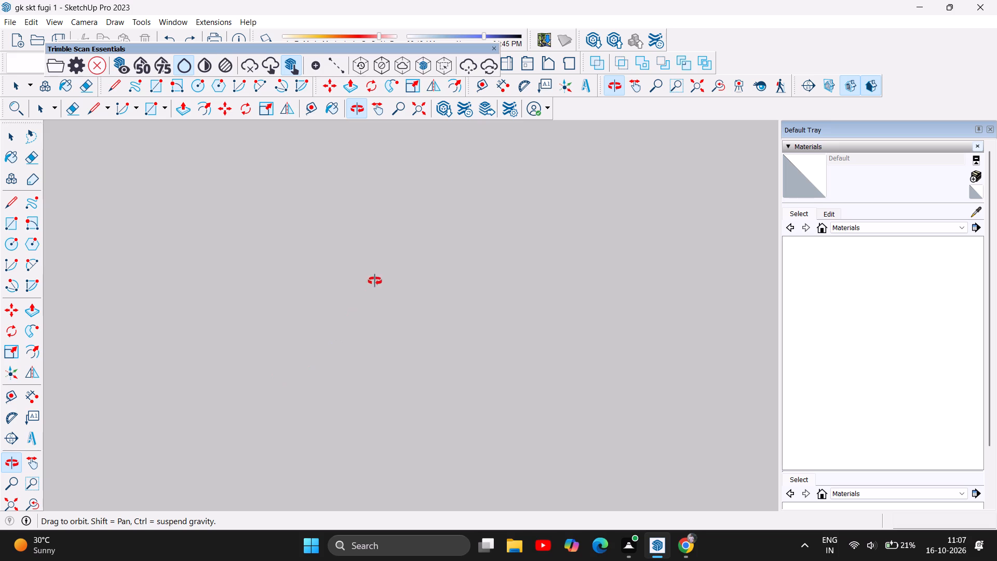
{"action": "left_click_drag", "start_coordinate": [375, 281], "coordinate": [368, 395]}
{"action": "scroll", "coordinate": [360, 358], "scroll_direction": "down", "scroll_amount": 12}
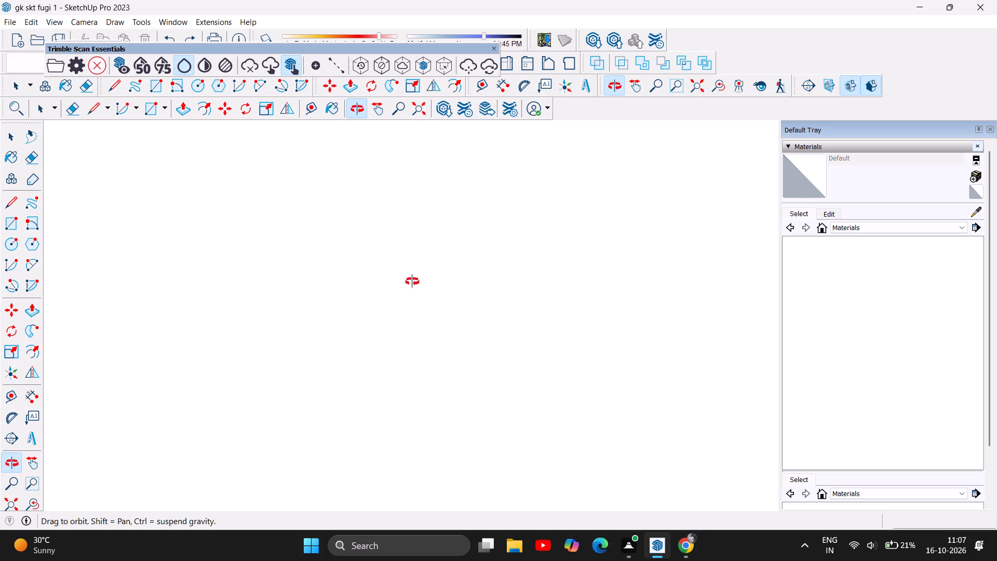
{"action": "left_click_drag", "start_coordinate": [412, 282], "coordinate": [426, 409]}
{"action": "left_click_drag", "start_coordinate": [388, 278], "coordinate": [382, 433]}
{"action": "scroll", "coordinate": [375, 388], "scroll_direction": "down", "scroll_amount": 4}
{"action": "scroll", "coordinate": [399, 428], "scroll_direction": "down", "scroll_amount": 7}
Undo the most recent edge deletions around the larger rear room and the enclosed small room on the roof.
{"action": "key", "text": "ctrl+z"}
{"action": "left_click_drag", "start_coordinate": [573, 351], "coordinate": [452, 330]}
{"action": "left_click_drag", "start_coordinate": [452, 330], "coordinate": [420, 350]}
{"action": "scroll", "coordinate": [508, 375], "scroll_direction": "down", "scroll_amount": 12}
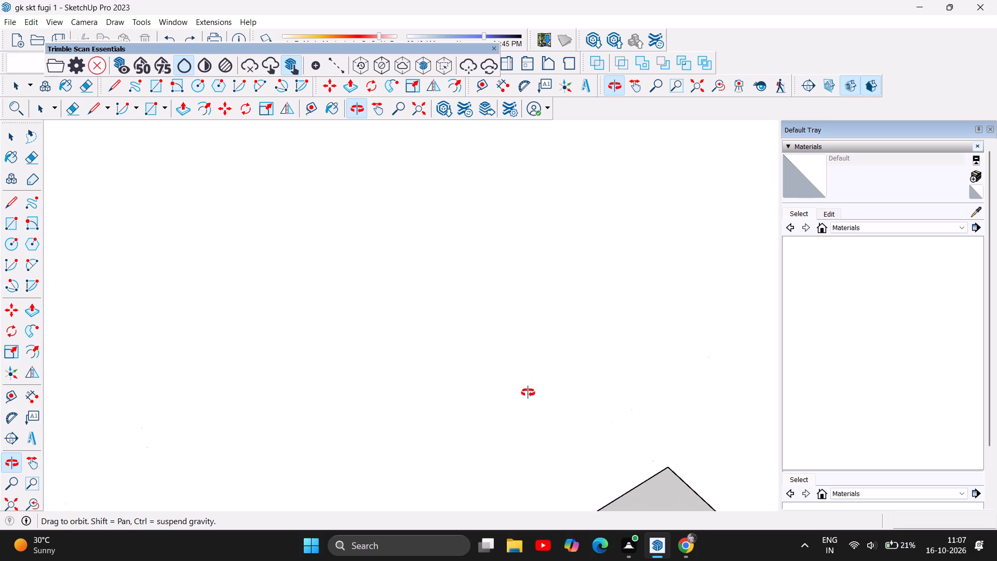
{"action": "scroll", "coordinate": [528, 393], "scroll_direction": "down", "scroll_amount": 4}
{"action": "scroll", "coordinate": [532, 337], "scroll_direction": "down", "scroll_amount": 18}
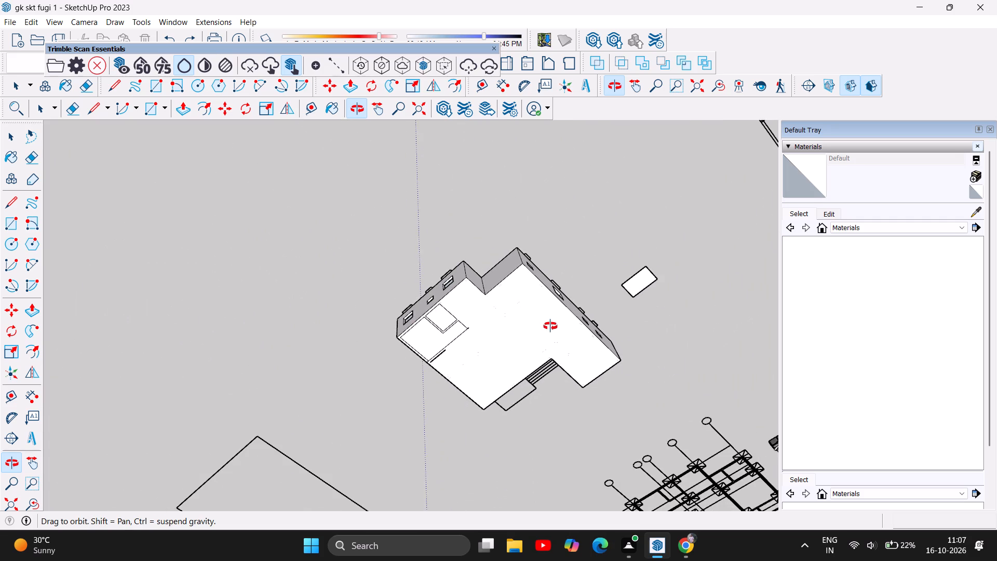
{"action": "left_click_drag", "start_coordinate": [549, 323], "coordinate": [534, 447]}
{"action": "left_click_drag", "start_coordinate": [509, 336], "coordinate": [504, 474]}
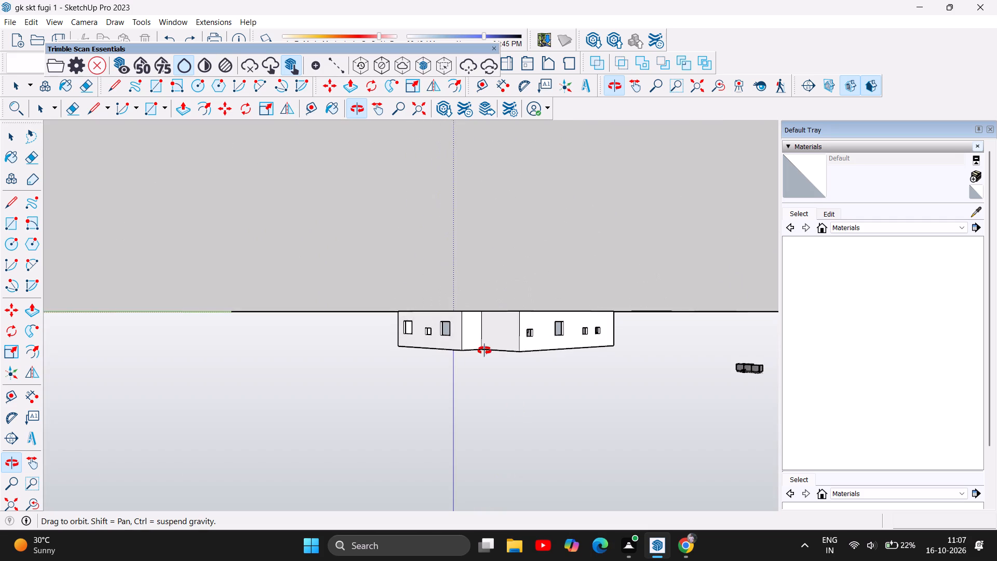
{"action": "left_click_drag", "start_coordinate": [470, 340], "coordinate": [613, 450]}
{"action": "left_click_drag", "start_coordinate": [373, 329], "coordinate": [471, 363]}
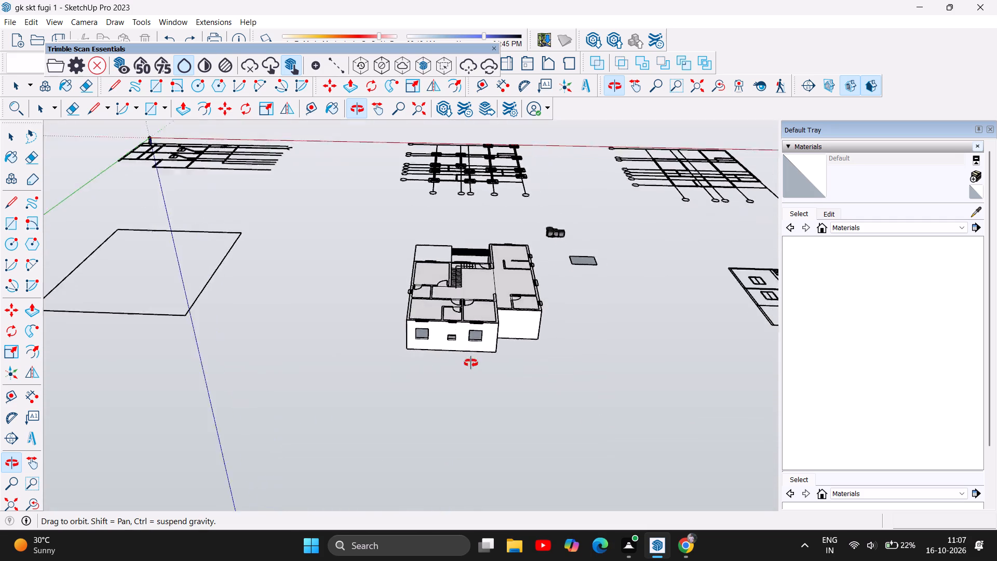
{"action": "left_click_drag", "start_coordinate": [471, 363], "coordinate": [410, 304]}
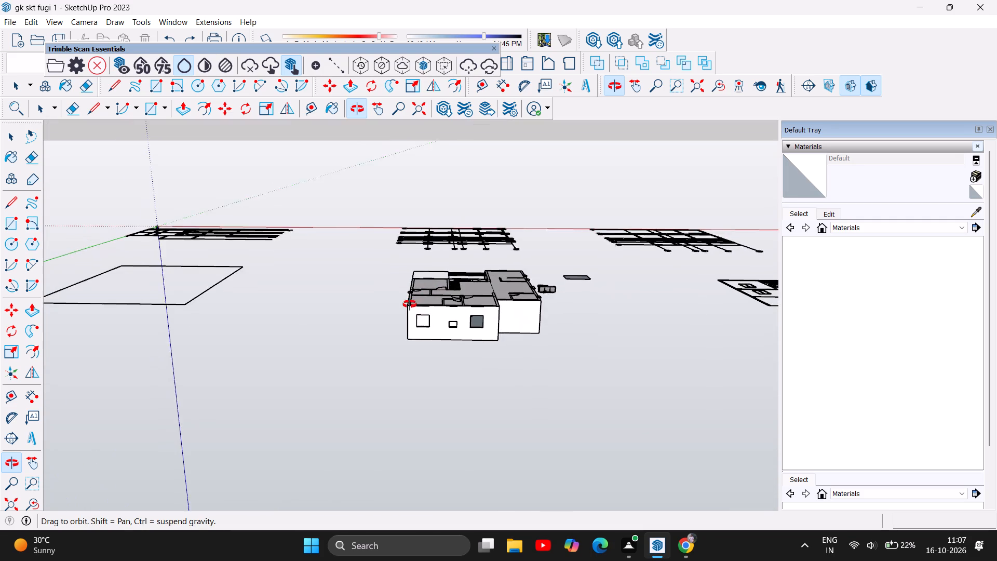
{"action": "left_click_drag", "start_coordinate": [410, 304], "coordinate": [364, 318]}
{"action": "key", "text": "ctrl+z"}
{"action": "key", "text": "ctrl+z"}
{"action": "key", "text": "ctrl+z"}
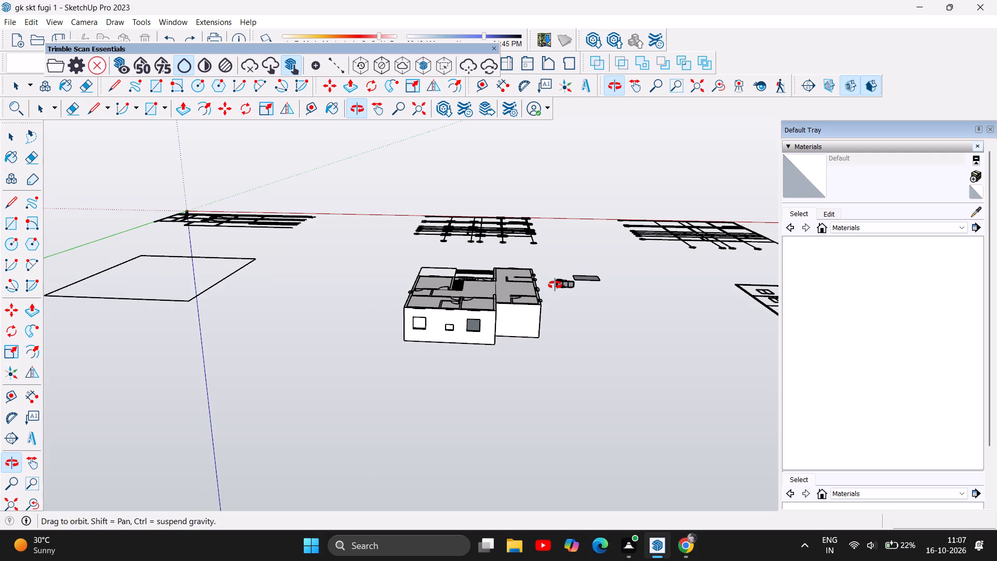
{"action": "key", "text": "ctrl+z"}
{"action": "key", "text": "ctrl+z"}
Examine the house's underside, outer walls and roof slab from several sides, ending at the front elevation.
{"action": "left_click_drag", "start_coordinate": [492, 288], "coordinate": [502, 395], "text": "ctrl"}
{"action": "left_click_drag", "start_coordinate": [493, 317], "coordinate": [483, 409], "text": "ctrl"}
{"action": "scroll", "coordinate": [530, 300], "scroll_direction": "up", "scroll_amount": 10, "text": "ctrl"}
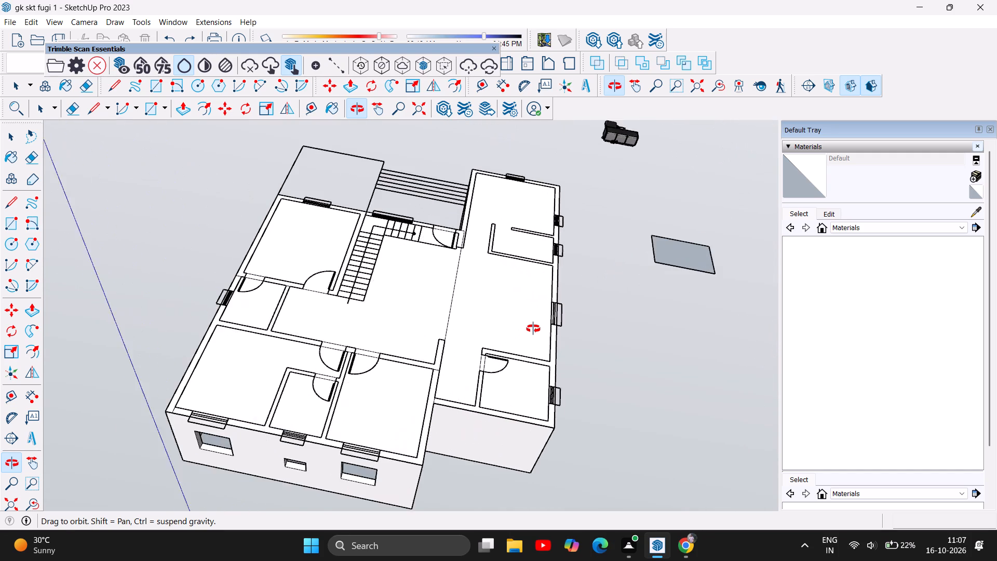
{"action": "scroll", "coordinate": [434, 400], "scroll_direction": "up", "scroll_amount": 2}
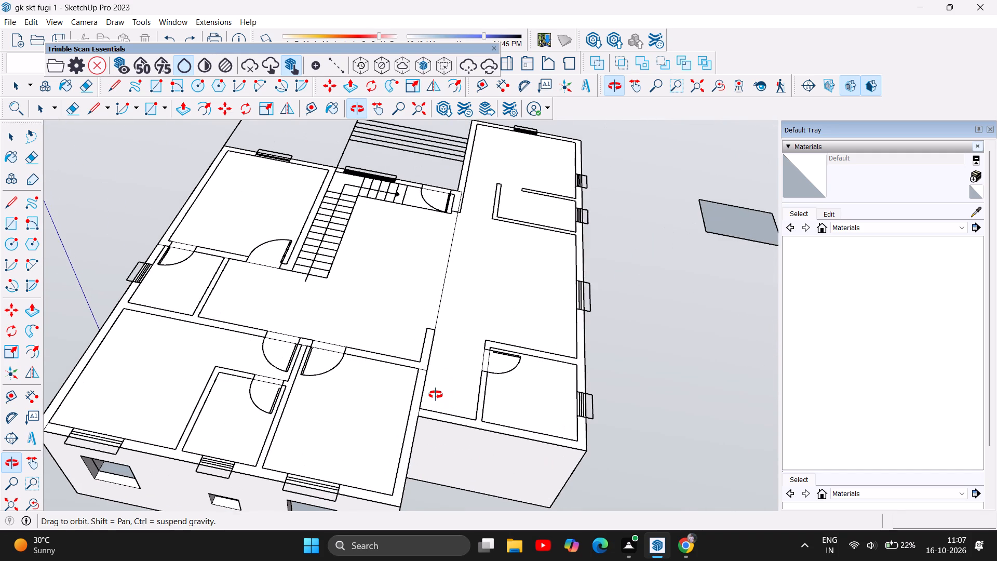
{"action": "scroll", "coordinate": [436, 395], "scroll_direction": "up", "scroll_amount": 1}
{"action": "left_click_drag", "start_coordinate": [475, 289], "coordinate": [216, 219]}
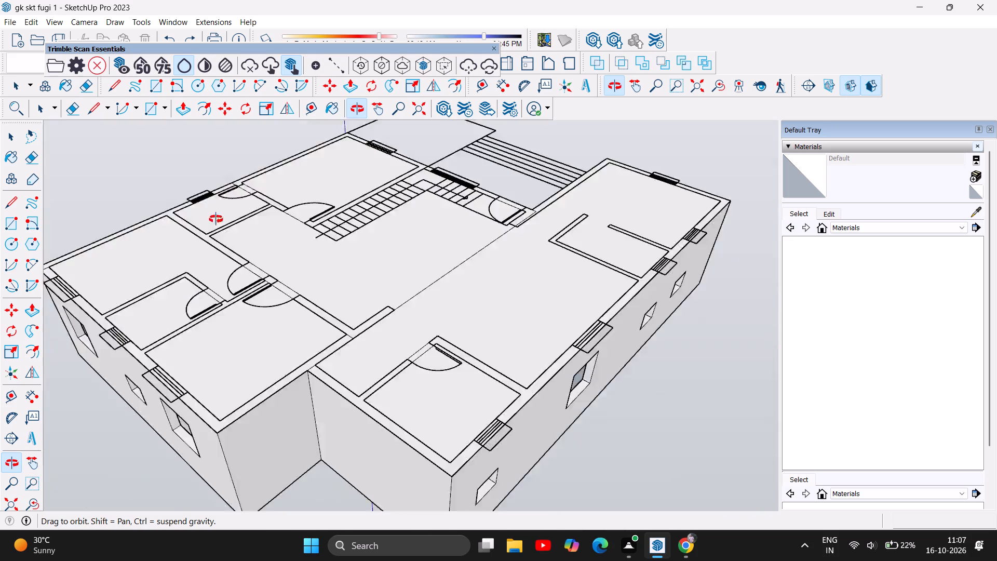
{"action": "left_click_drag", "start_coordinate": [216, 219], "coordinate": [112, 185]}
{"action": "left_click_drag", "start_coordinate": [579, 299], "coordinate": [333, 243]}
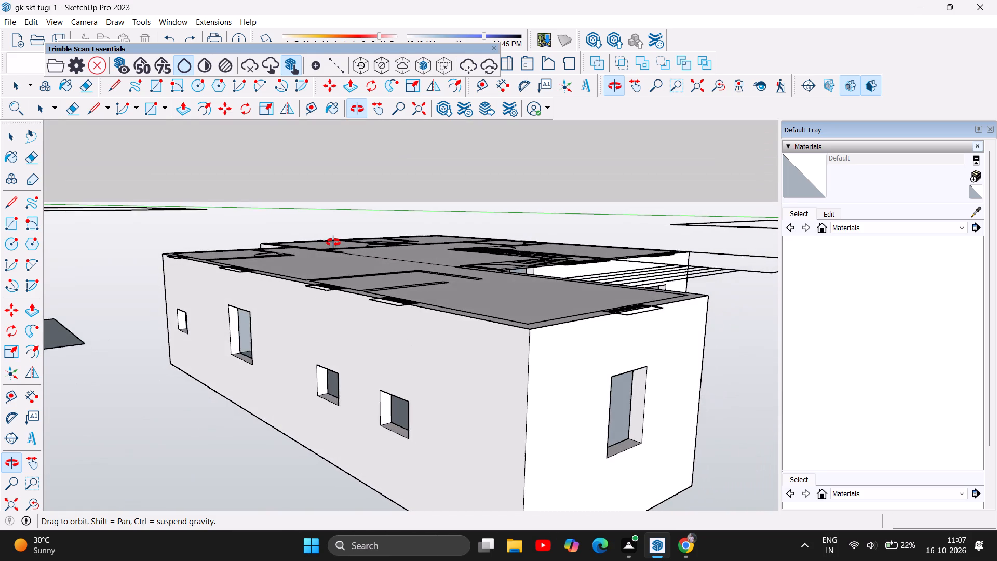
{"action": "left_click_drag", "start_coordinate": [333, 243], "coordinate": [531, 270]}
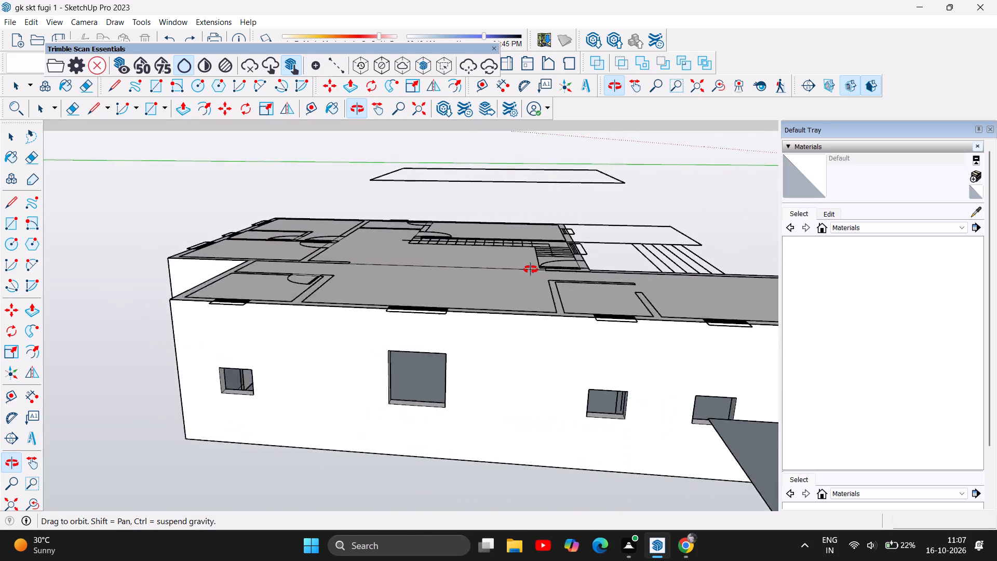
{"action": "left_click_drag", "start_coordinate": [531, 270], "coordinate": [608, 275]}
{"action": "left_click_drag", "start_coordinate": [502, 372], "coordinate": [660, 155]}
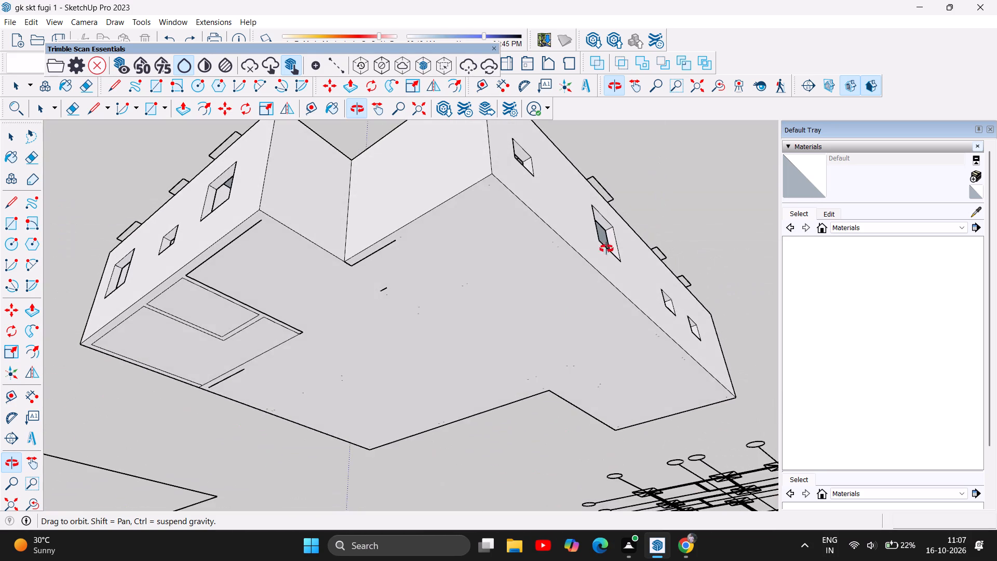
{"action": "left_click_drag", "start_coordinate": [491, 419], "coordinate": [576, 208]}
{"action": "left_click_drag", "start_coordinate": [387, 525], "coordinate": [392, 469]}
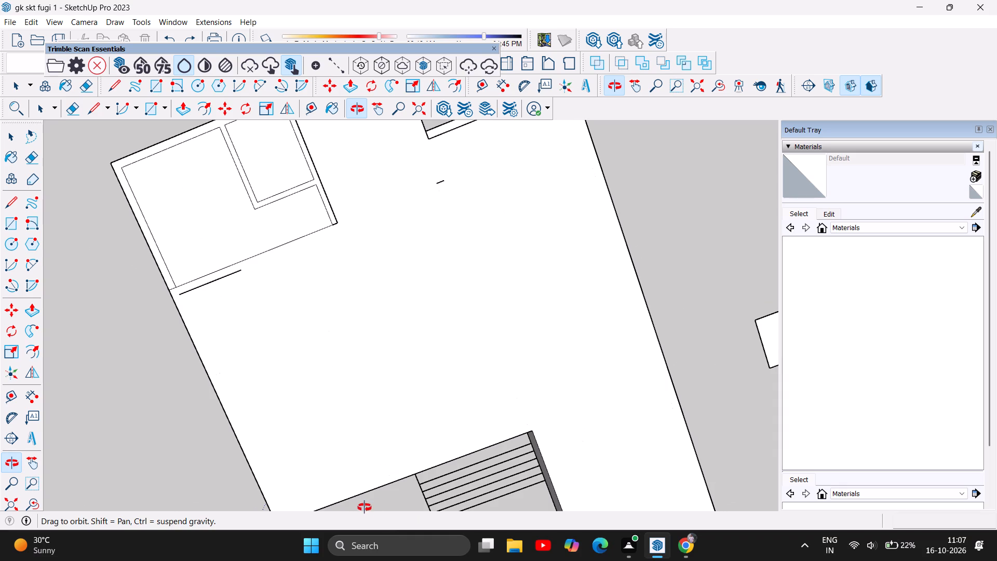
{"action": "left_click_drag", "start_coordinate": [377, 503], "coordinate": [386, 296]}
{"action": "left_click_drag", "start_coordinate": [417, 428], "coordinate": [329, 283]}
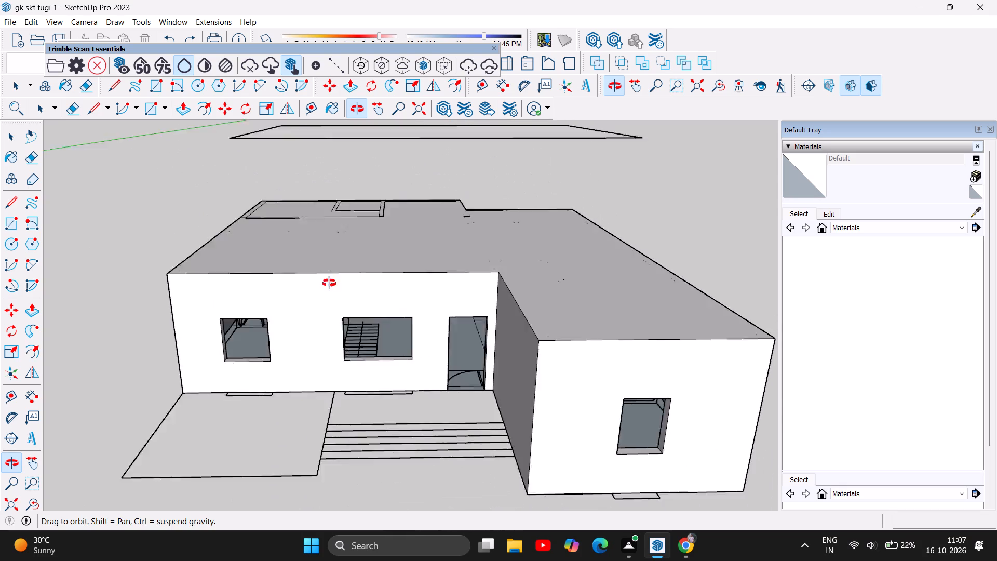
{"action": "left_click_drag", "start_coordinate": [329, 283], "coordinate": [320, 309]}
Undo the roof edge deletions until the outlines of the larger rear room and the adjoining stepped-back side rooms are restored.
{"action": "key", "text": "ctrl+z"}
{"action": "key", "text": "ctrl+z"}
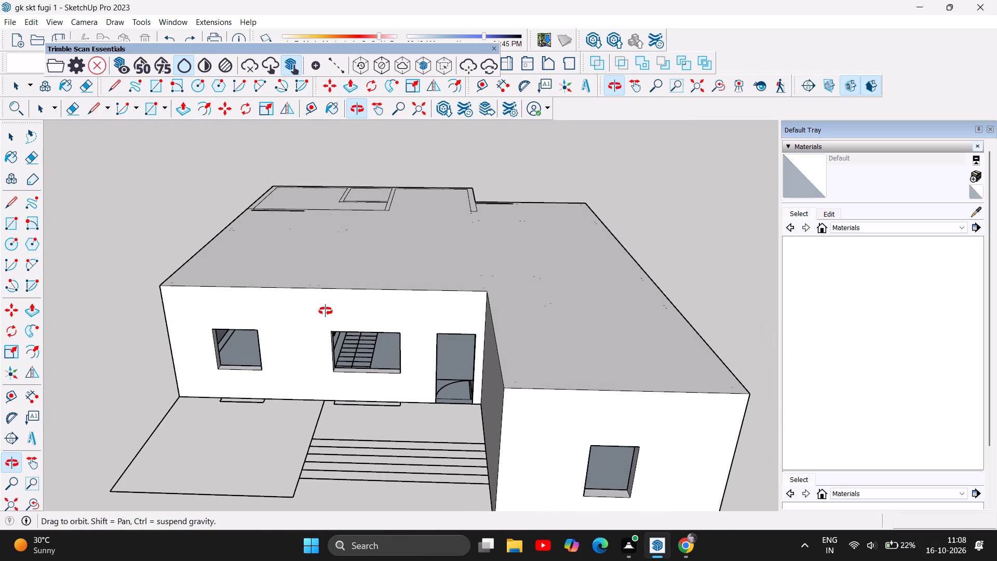
{"action": "key", "text": "ctrl+z"}
{"action": "key", "text": "ctrl+z"}
{"action": "key", "text": "ctrl+z"}
{"action": "key", "text": "ctrl+z"}
{"action": "key", "text": "ctrl+z"}
{"action": "key", "text": "ctrl+z"}
{"action": "key", "text": "ctrl+z"}
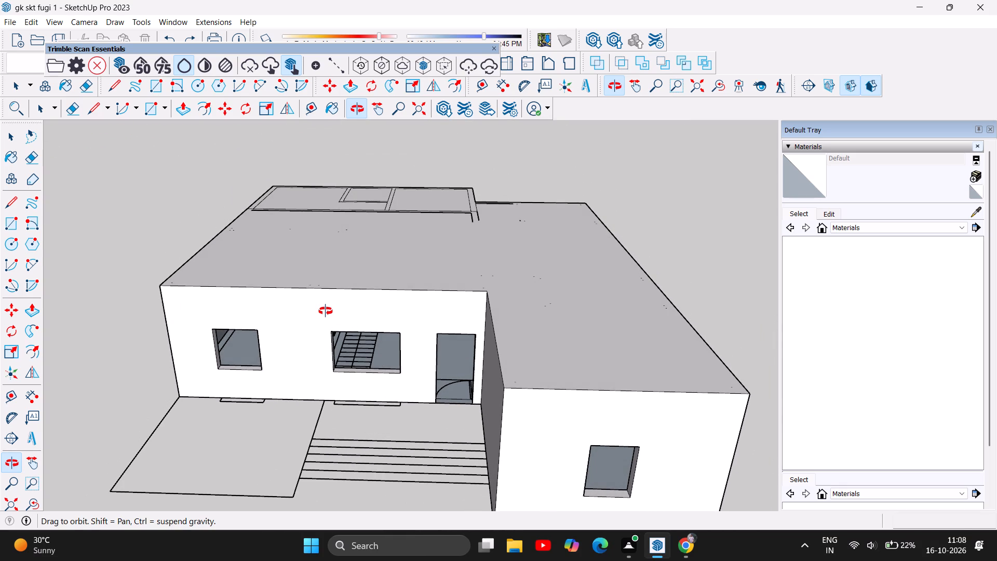
{"action": "key", "text": "ctrl+z"}
{"action": "key", "text": "ctrl+z"}
{"action": "key", "text": "ctrl+z"}
{"action": "key", "text": "ctrl+z"}
{"action": "key", "text": "ctrl+z"}
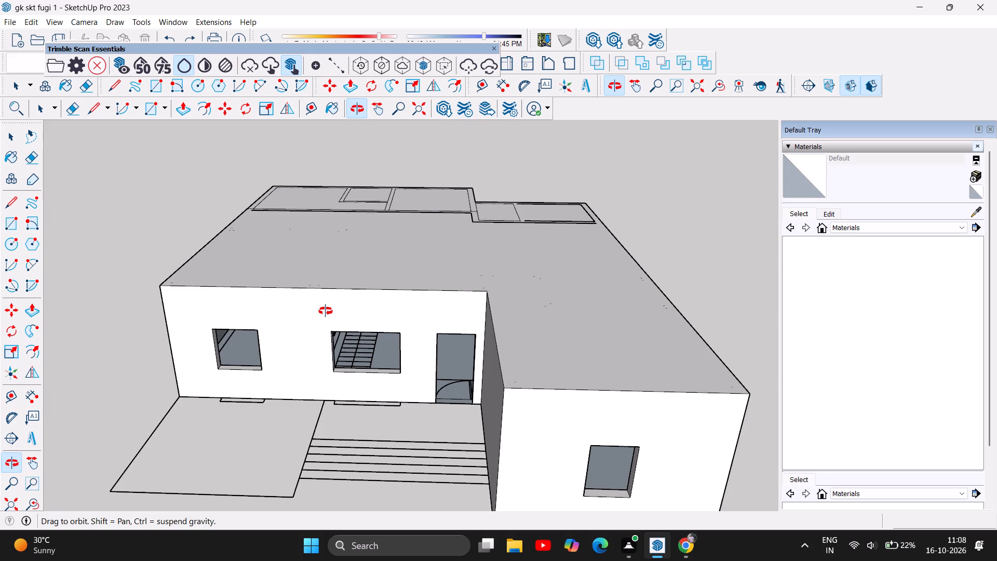
Undo further edge deletions until the long side wall, small side room and projecting front wing outlines are restored.
{"action": "key", "text": "ctrl+z"}
{"action": "key", "text": "ctrl+z"}
{"action": "key", "text": "ctrl+z"}
{"action": "key", "text": "ctrl+z"}
{"action": "key", "text": "ctrl+z"}
{"action": "key", "text": "ctrl+z"}
{"action": "key", "text": "ctrl+z"}
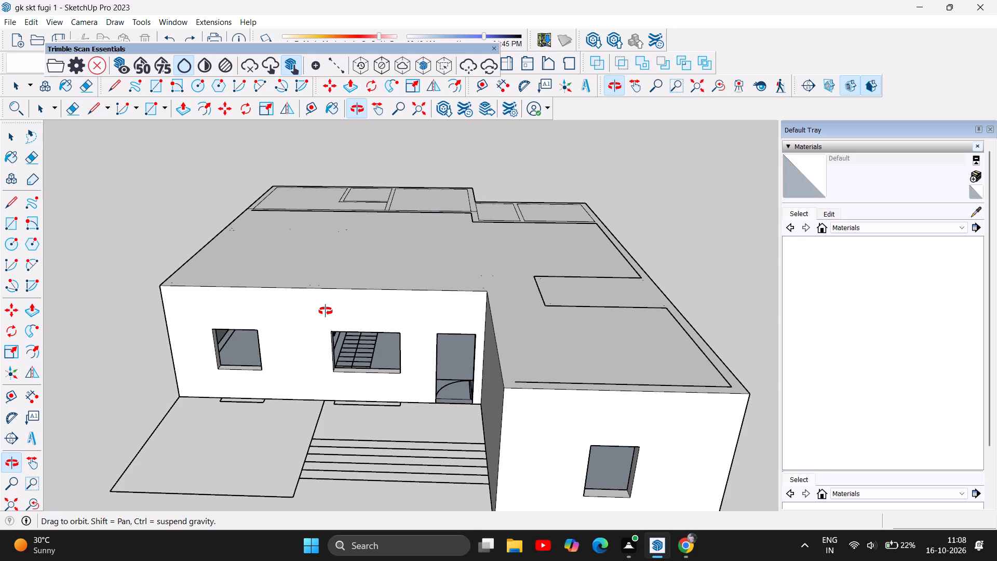
{"action": "key", "text": "ctrl+z"}
{"action": "key", "text": "ctrl+z"}
{"action": "key", "text": "ctrl+z"}
{"action": "key", "text": "ctrl+z"}
{"action": "key", "text": "ctrl+z"}
{"action": "key", "text": "ctrl+z"}
{"action": "key", "text": "ctrl+z"}
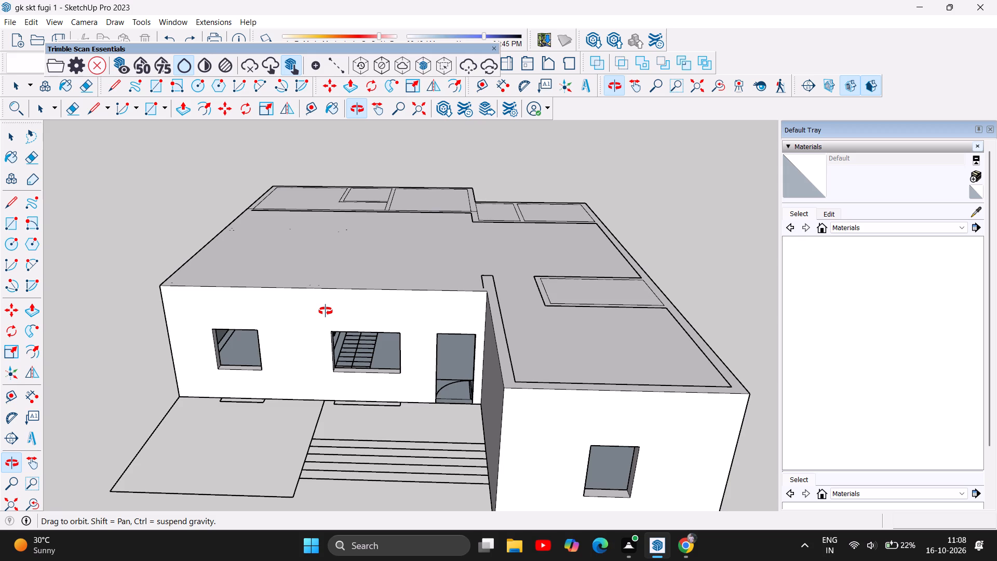
Undo further edge deletions until the inner wall lines along the main front wall and its adjoining side wall are restored.
{"action": "key", "text": "ctrl+z"}
{"action": "key", "text": "ctrl+z"}
{"action": "key", "text": "ctrl+z"}
{"action": "key", "text": "ctrl+z"}
{"action": "key", "text": "ctrl+z"}
{"action": "key", "text": "ctrl+z"}
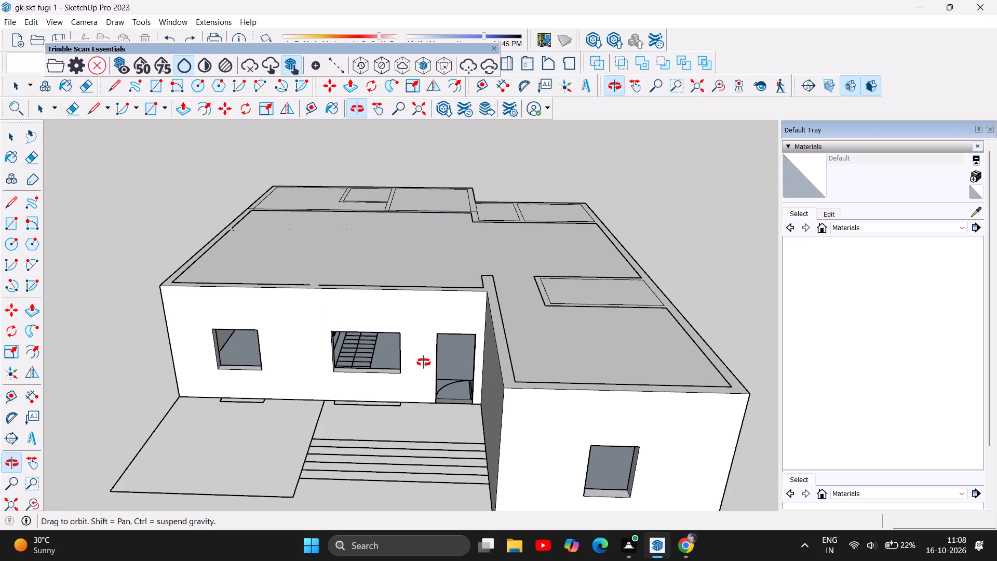
Undo further roof edge deletions until the wall outlines of the front corner room and the remaining rooms are restored.
{"action": "key", "text": "ctrl+z"}
{"action": "key", "text": "ctrl+z"}
{"action": "key", "text": "ctrl+z"}
{"action": "key", "text": "ctrl+z"}
{"action": "key", "text": "ctrl+z"}
{"action": "key", "text": "ctrl+z"}
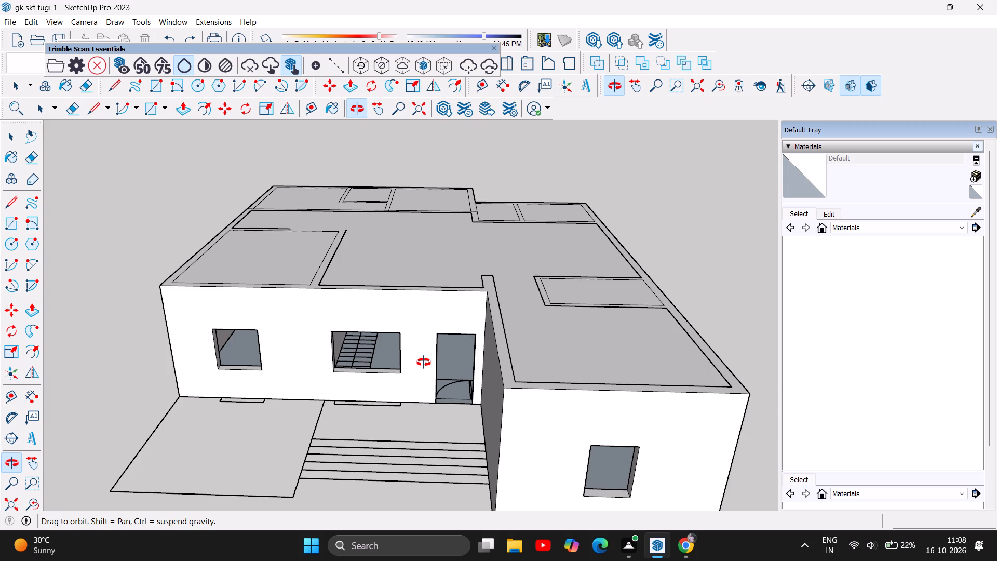
{"action": "key", "text": "ctrl+z"}
{"action": "key", "text": "ctrl+z"}
{"action": "key", "text": "ctrl+z"}
{"action": "key", "text": "ctrl+z"}
{"action": "key", "text": "ctrl+z"}
{"action": "key", "text": "ctrl+z"}
{"action": "key", "text": "ctrl+z"}
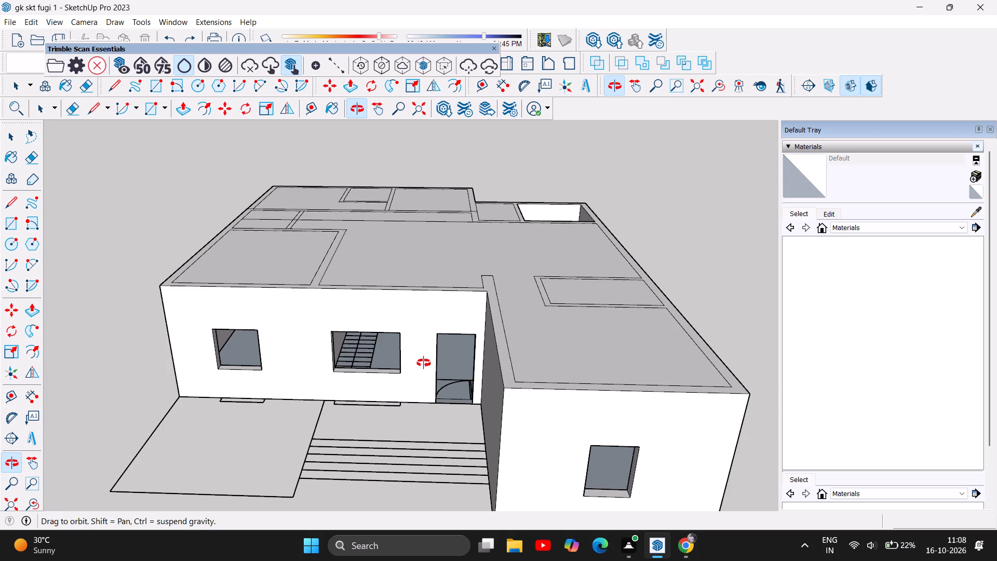
Undo the roof faces capping the rooms until the whole house is open from above.
{"action": "key", "text": "ctrl+z"}
{"action": "key", "text": "ctrl+z"}
{"action": "key", "text": "ctrl+z"}
{"action": "key", "text": "ctrl+z"}
{"action": "key", "text": "ctrl+z"}
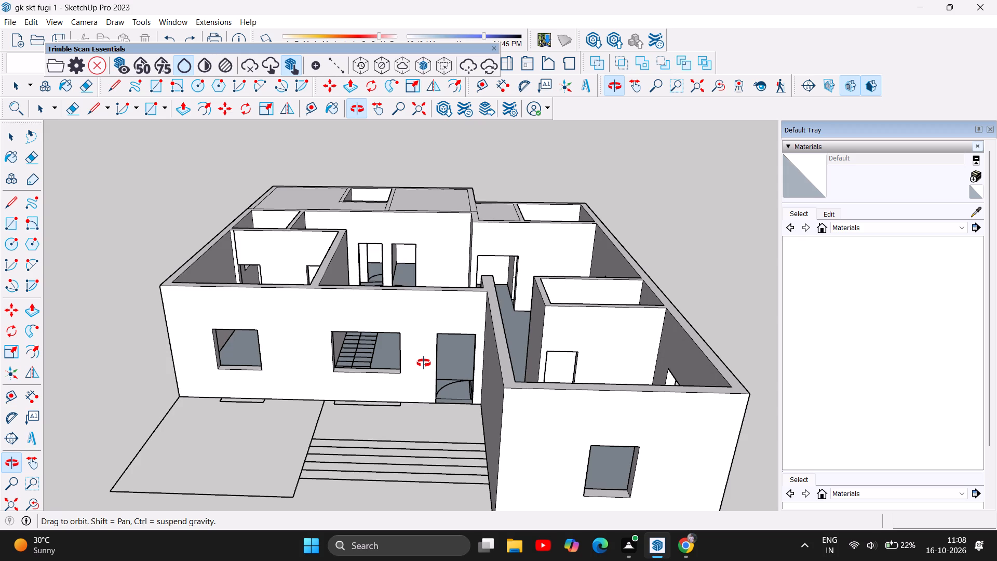
{"action": "key", "text": "ctrl+z"}
Examine the roofless house's rooms, walls and surroundings from above and from several sides.
{"action": "left_click_drag", "start_coordinate": [509, 304], "coordinate": [514, 358]}
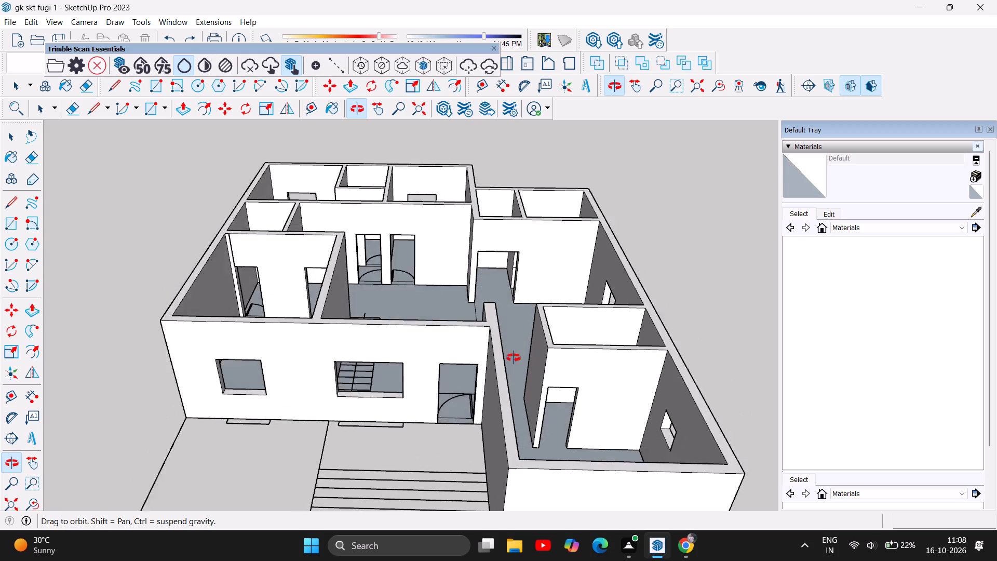
{"action": "left_click_drag", "start_coordinate": [514, 358], "coordinate": [497, 470]}
{"action": "scroll", "coordinate": [360, 381], "scroll_direction": "down", "scroll_amount": 5}
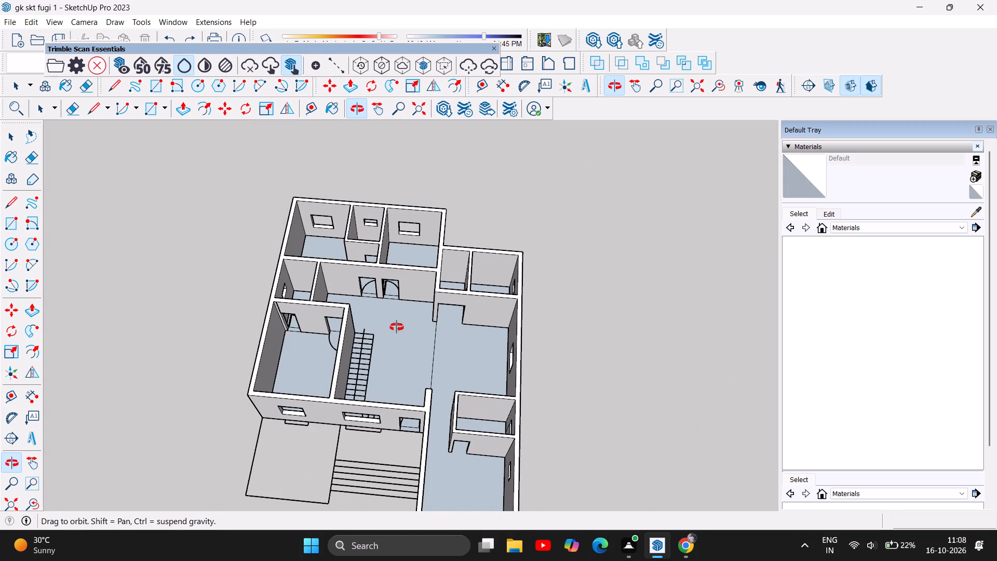
{"action": "left_click_drag", "start_coordinate": [392, 331], "coordinate": [325, 400]}
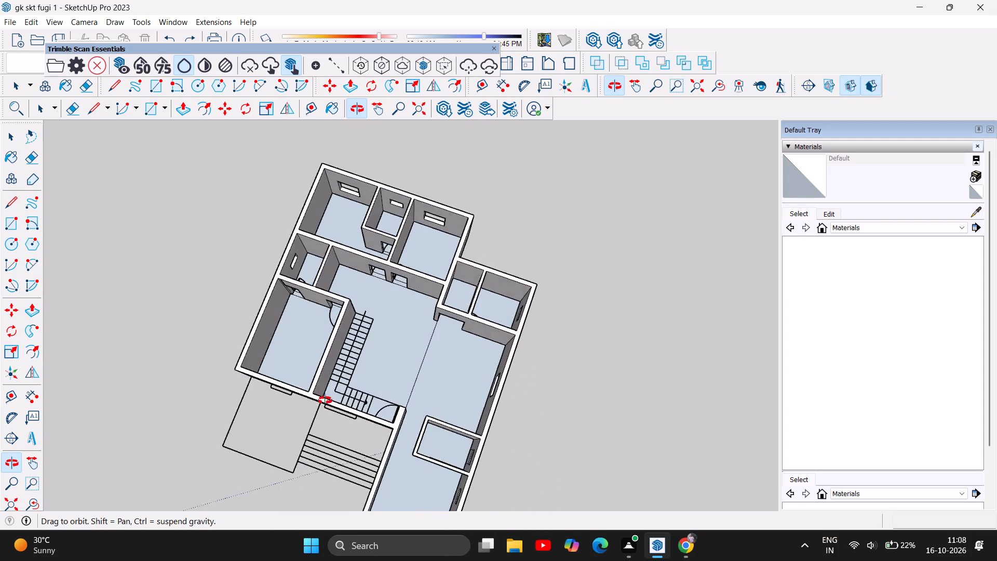
{"action": "left_click_drag", "start_coordinate": [325, 400], "coordinate": [425, 308]}
{"action": "scroll", "coordinate": [402, 405], "scroll_direction": "down", "scroll_amount": 5}
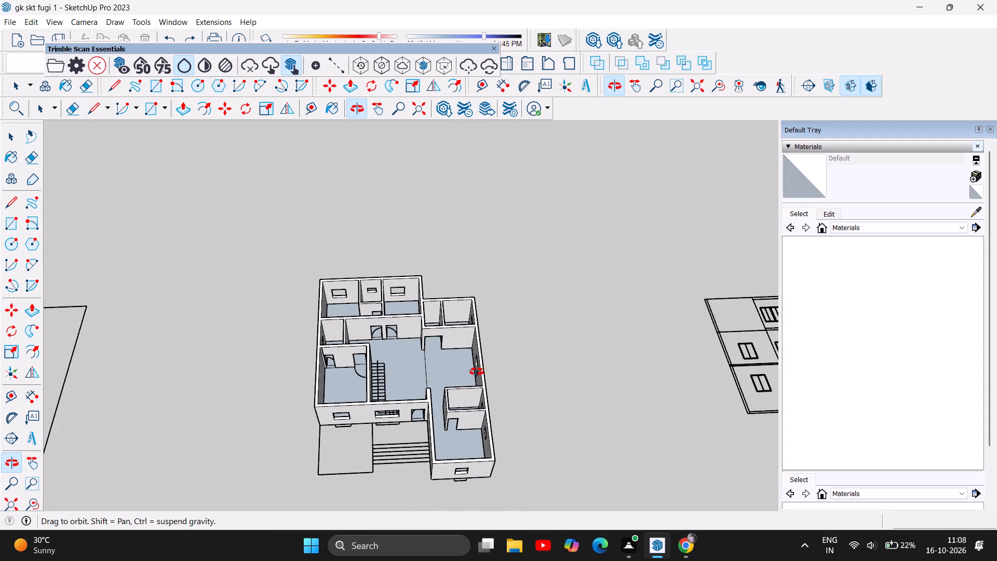
{"action": "left_click_drag", "start_coordinate": [432, 358], "coordinate": [505, 287]}
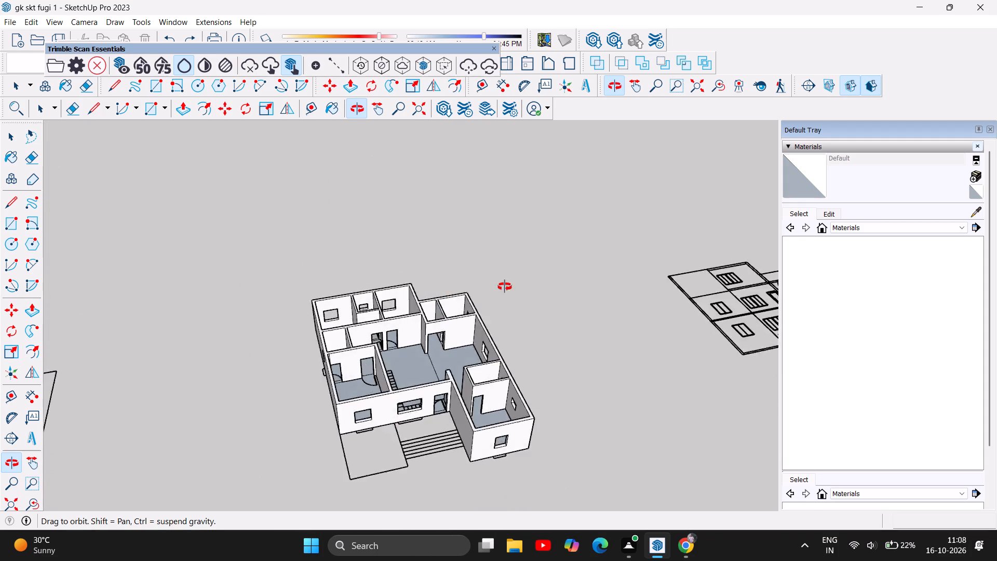
{"action": "left_click_drag", "start_coordinate": [505, 287], "coordinate": [601, 250]}
{"action": "left_click_drag", "start_coordinate": [633, 430], "coordinate": [468, 381]}
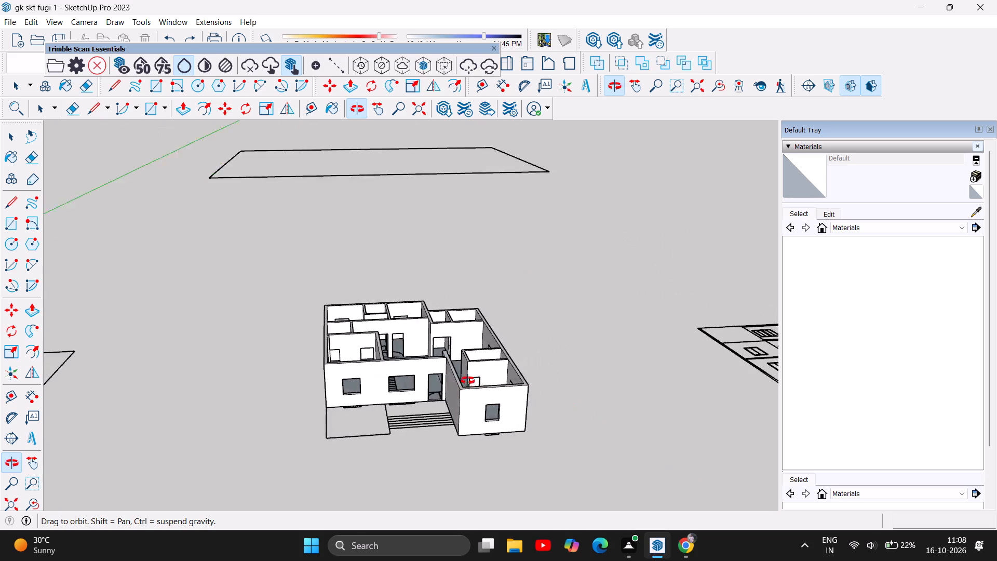
{"action": "left_click_drag", "start_coordinate": [468, 381], "coordinate": [371, 473]}
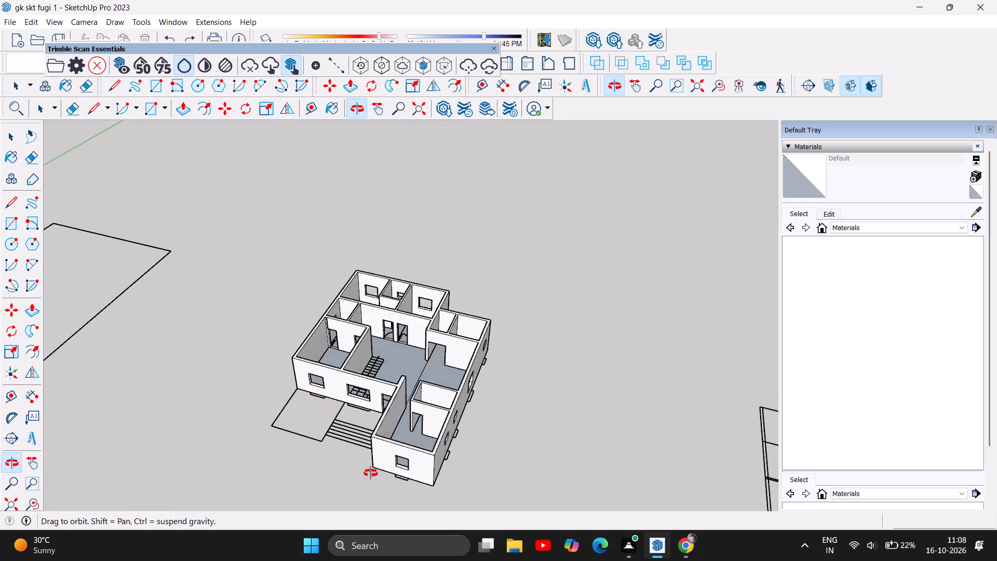
{"action": "left_click_drag", "start_coordinate": [371, 473], "coordinate": [459, 501]}
{"action": "left_click_drag", "start_coordinate": [381, 392], "coordinate": [391, 469]}
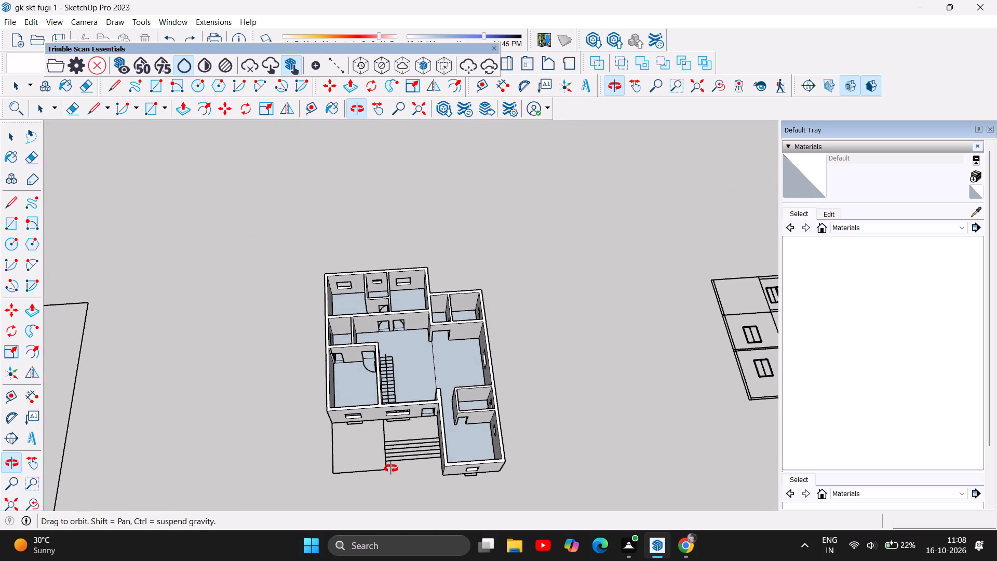
{"action": "left_click_drag", "start_coordinate": [391, 469], "coordinate": [381, 469]}
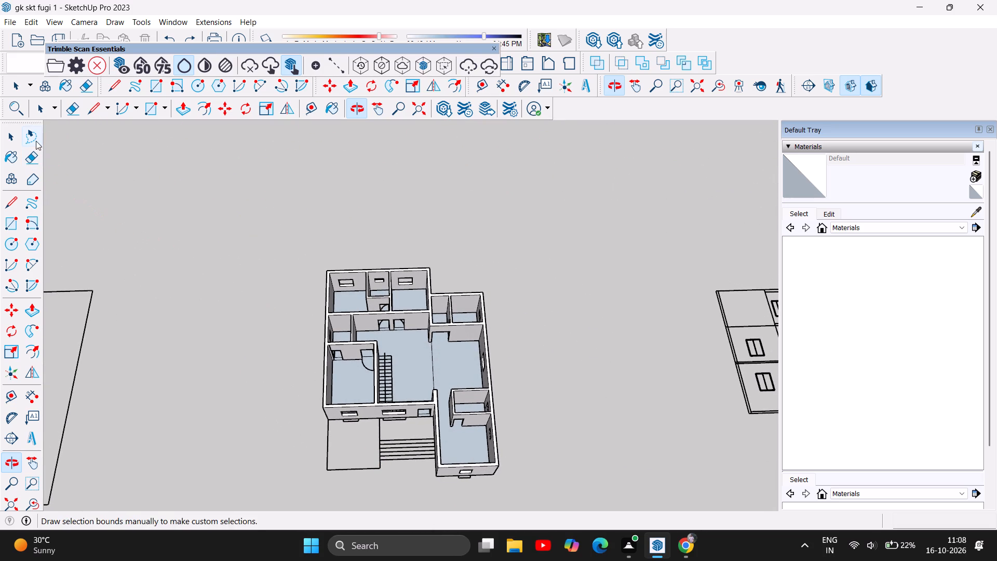
Lasso-select the whole house and paste a copy of it on open ground behind the original, clear of its walls.
{"action": "left_click", "coordinate": [30, 134]}
{"action": "left_click", "coordinate": [284, 235]}
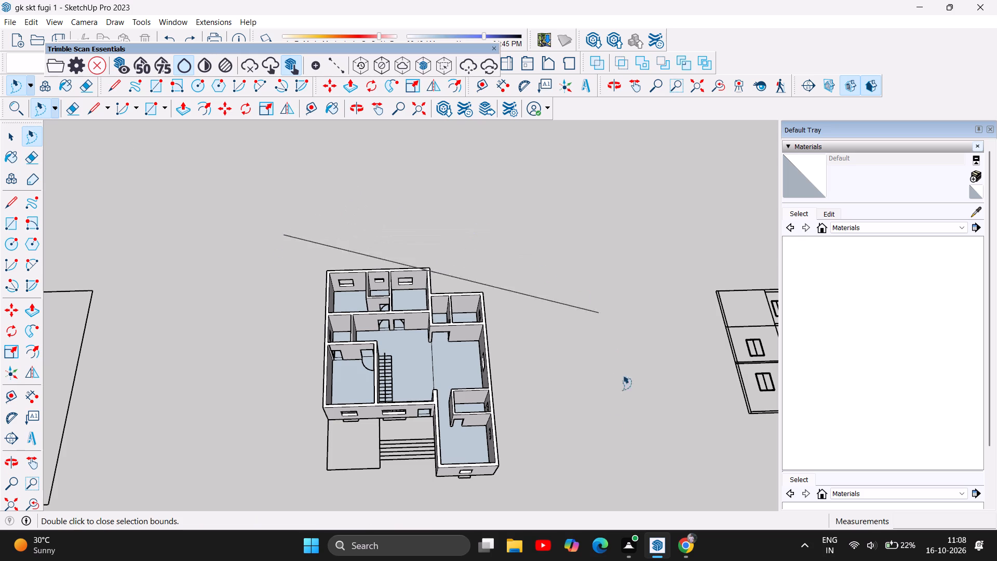
{"action": "left_click", "coordinate": [442, 225]}
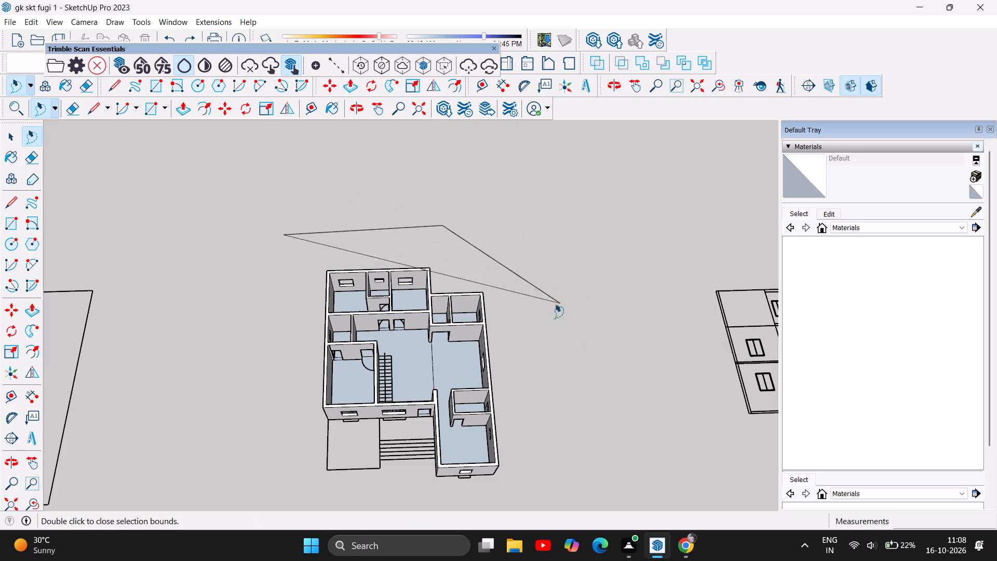
{"action": "left_click", "coordinate": [551, 284]}
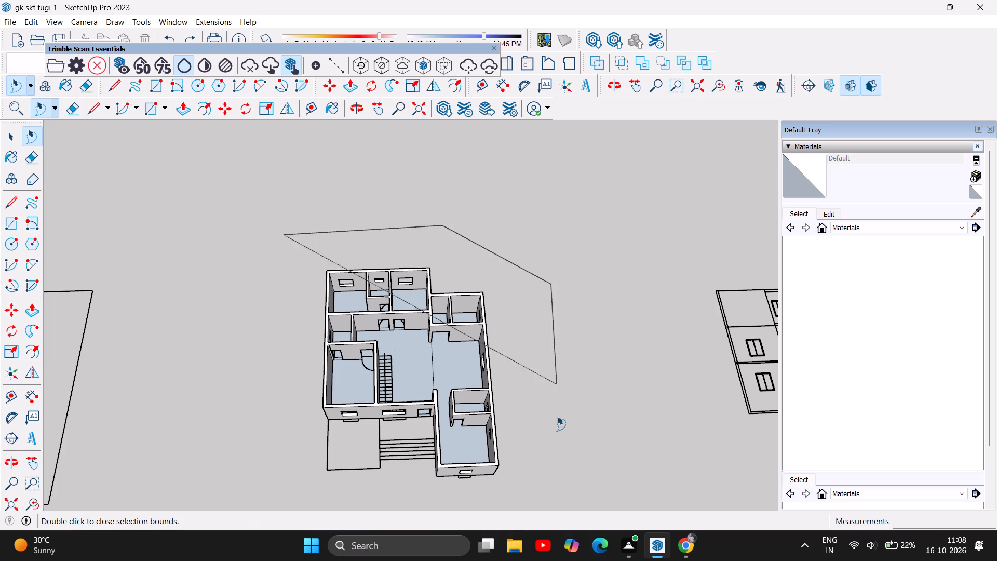
{"action": "left_click", "coordinate": [532, 492]}
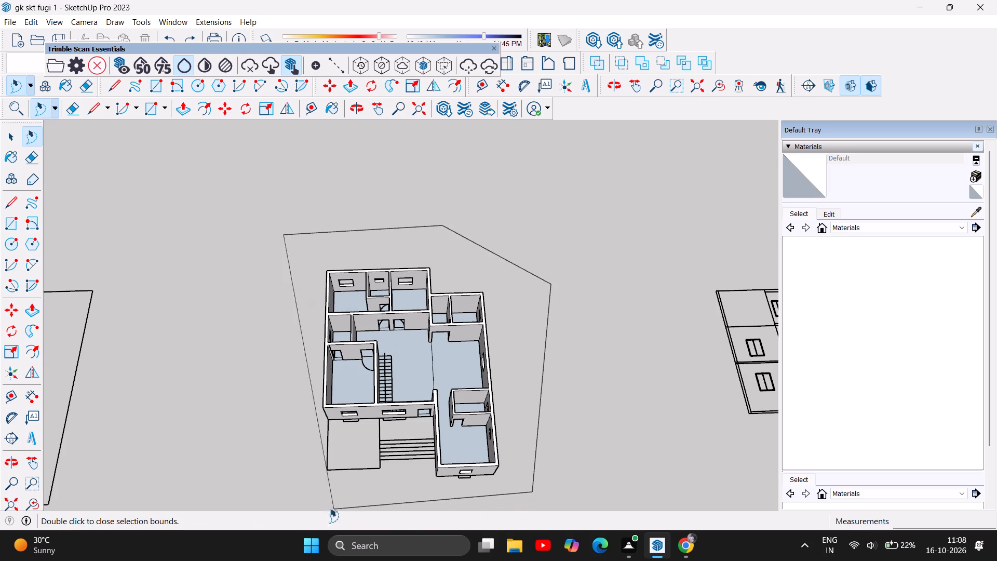
{"action": "left_click", "coordinate": [309, 505]}
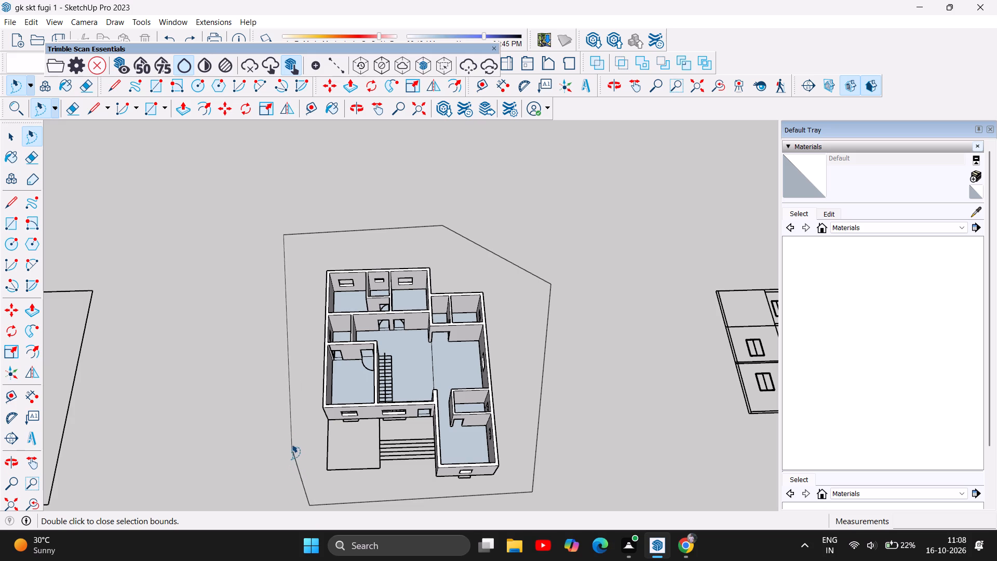
{"action": "left_click", "coordinate": [291, 445]}
{"action": "right_click", "coordinate": [293, 412]}
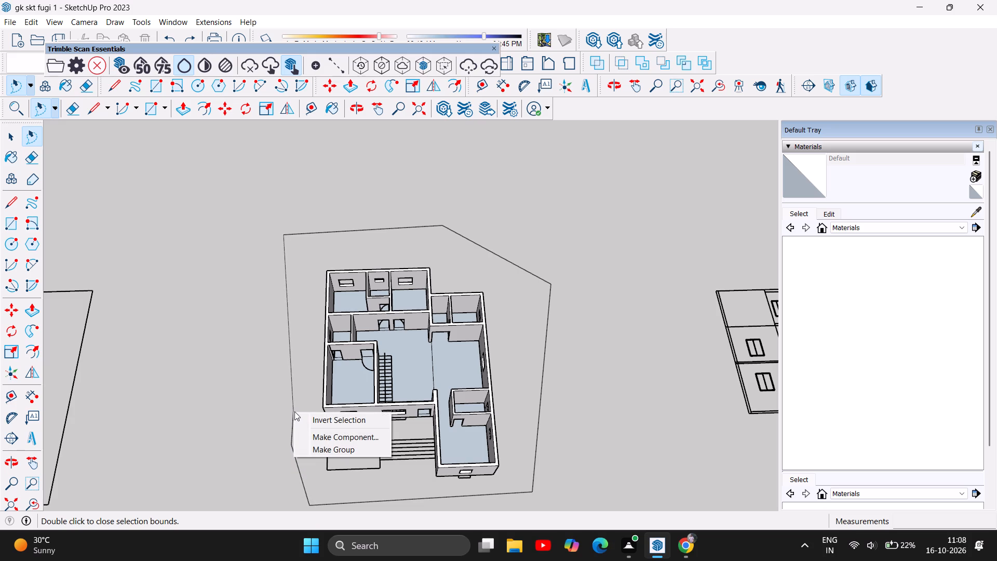
{"action": "left_click", "coordinate": [295, 411]}
{"action": "double_click", "coordinate": [292, 405]}
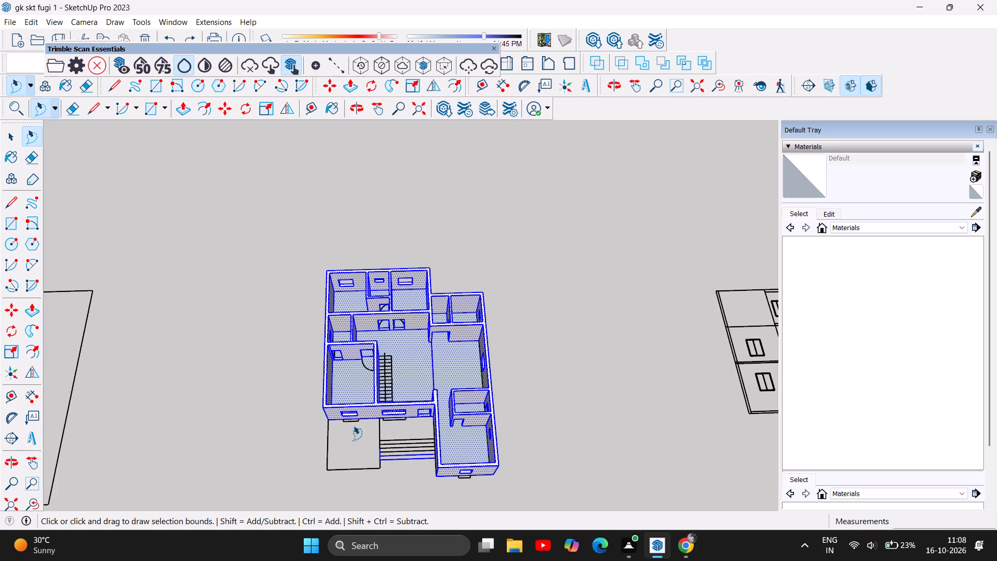
{"action": "key", "text": "ctrl+c"}
{"action": "key", "text": "ctrl+v"}
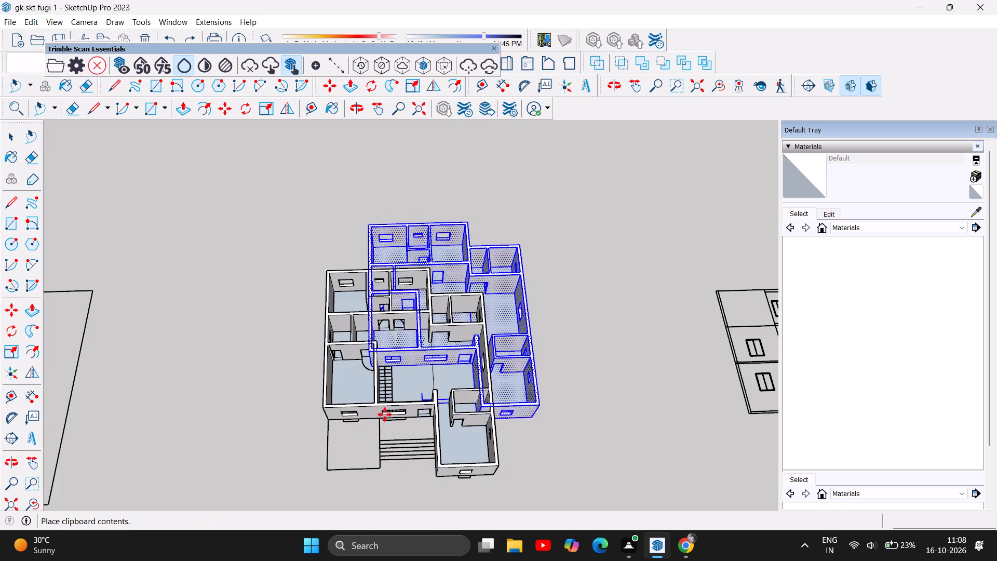
{"action": "left_click", "coordinate": [453, 293]}
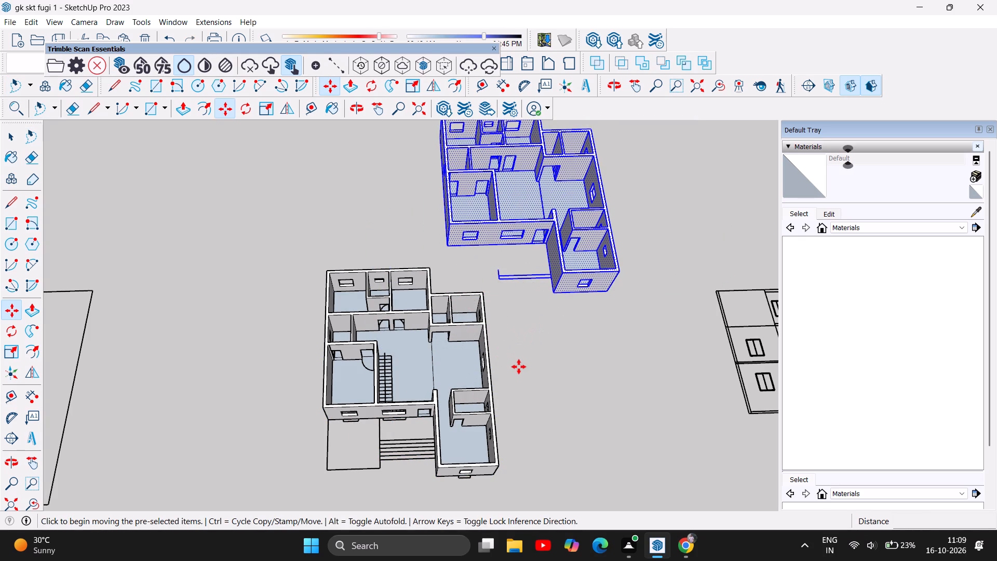
{"action": "key", "text": "Escape"}
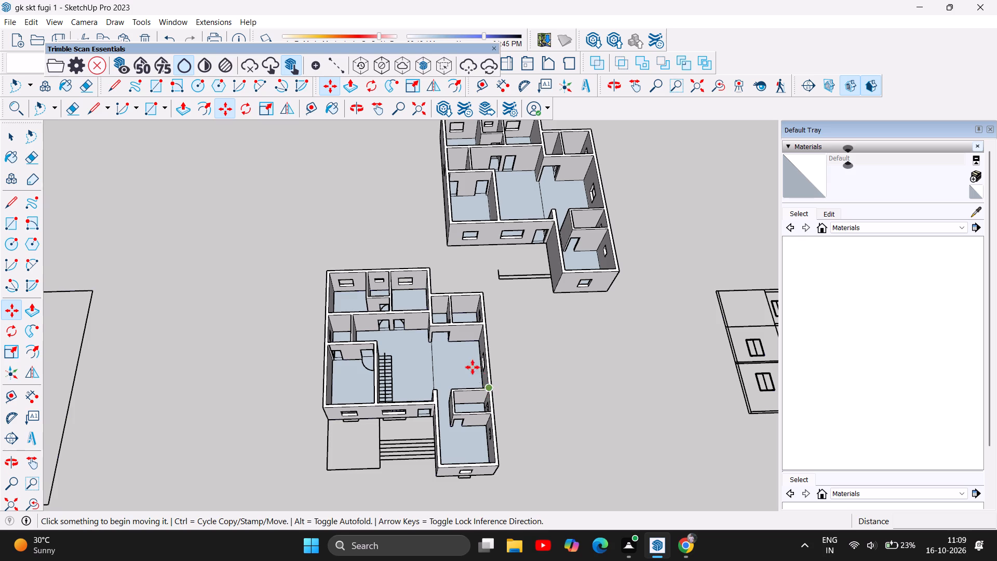
Delete the three stray step lines left in front of the copied house.
{"action": "scroll", "coordinate": [215, 293], "scroll_direction": "down", "scroll_amount": 2}
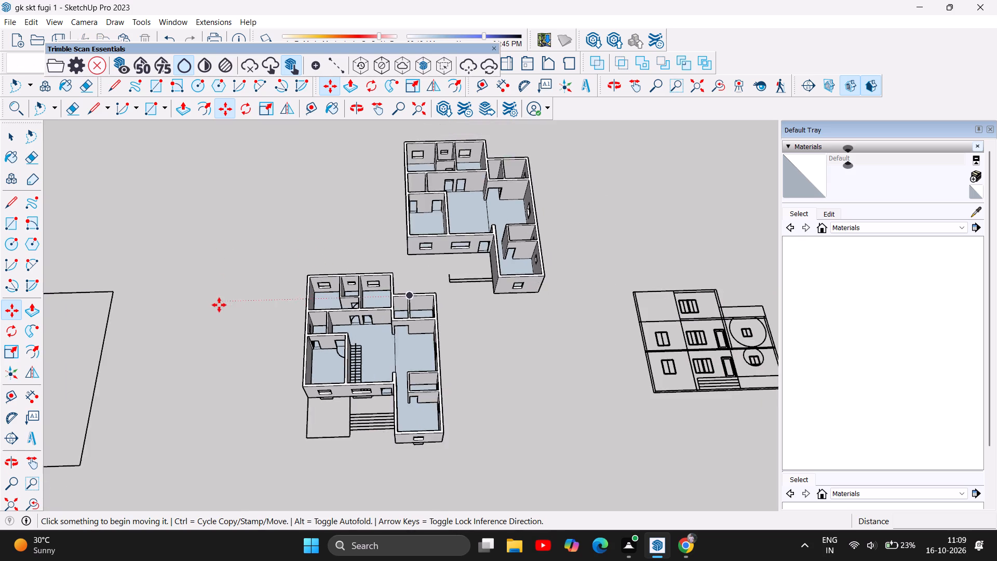
{"action": "scroll", "coordinate": [219, 305], "scroll_direction": "down", "scroll_amount": 2}
{"action": "scroll", "coordinate": [453, 281], "scroll_direction": "up", "scroll_amount": 5}
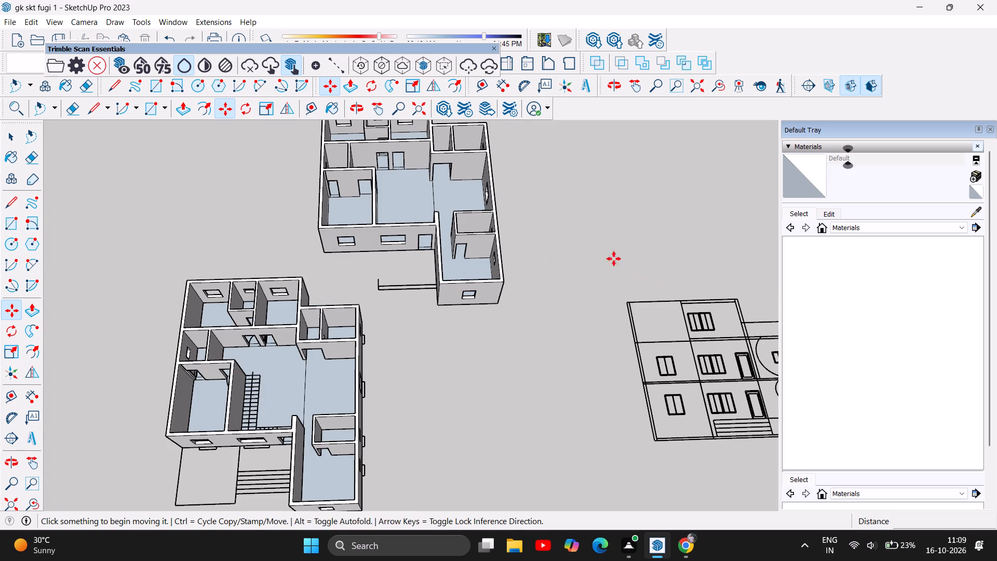
{"action": "scroll", "coordinate": [560, 261], "scroll_direction": "up", "scroll_amount": 2}
{"action": "scroll", "coordinate": [486, 400], "scroll_direction": "down", "scroll_amount": 3}
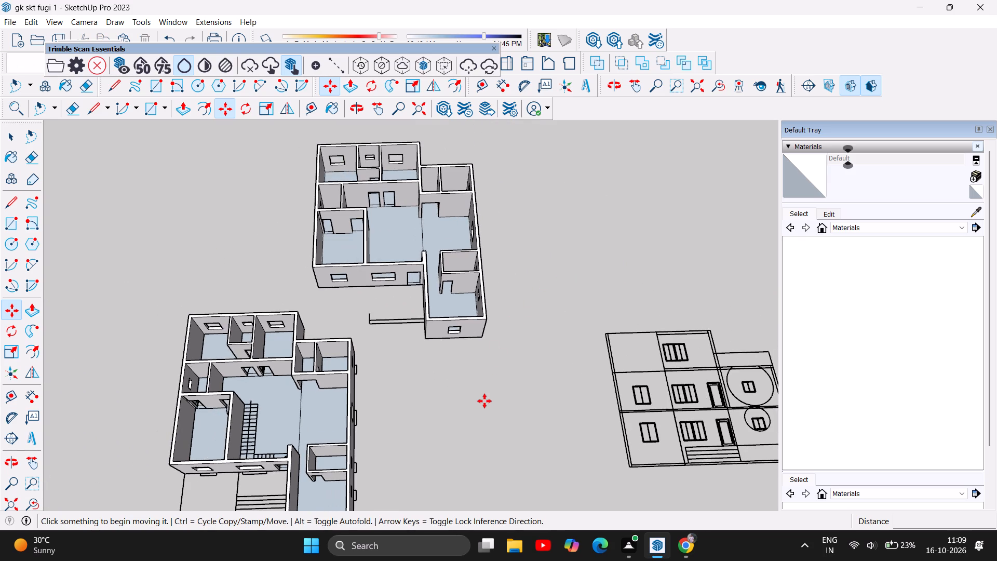
{"action": "left_click", "coordinate": [15, 137]}
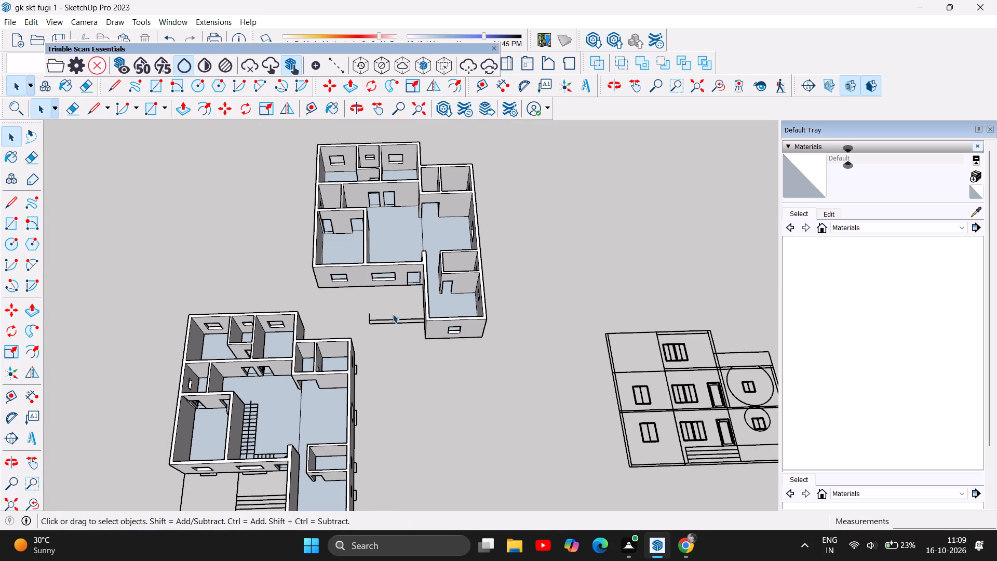
{"action": "scroll", "coordinate": [401, 322], "scroll_direction": "up", "scroll_amount": 3}
{"action": "left_click", "coordinate": [395, 318]}
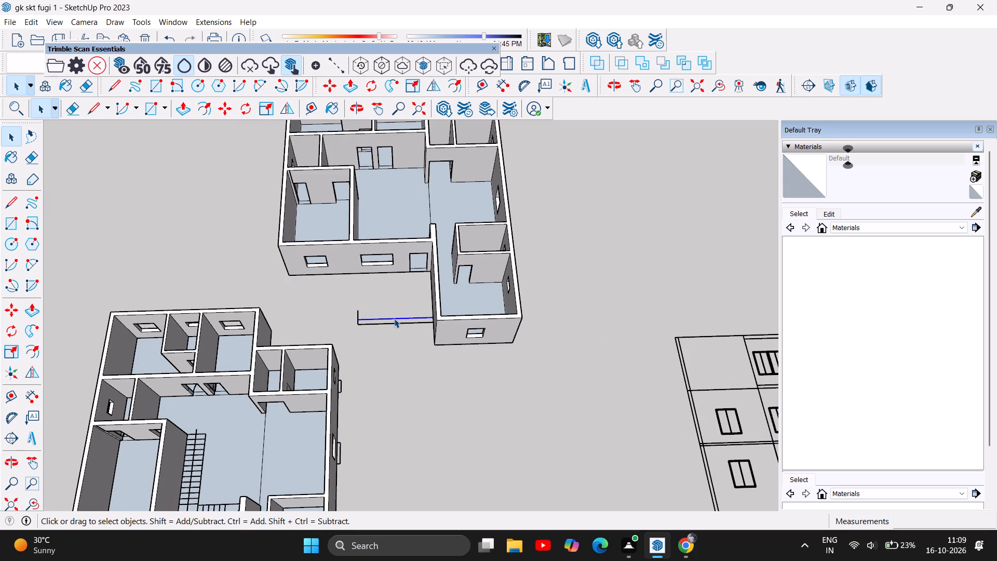
{"action": "key", "text": "Delete"}
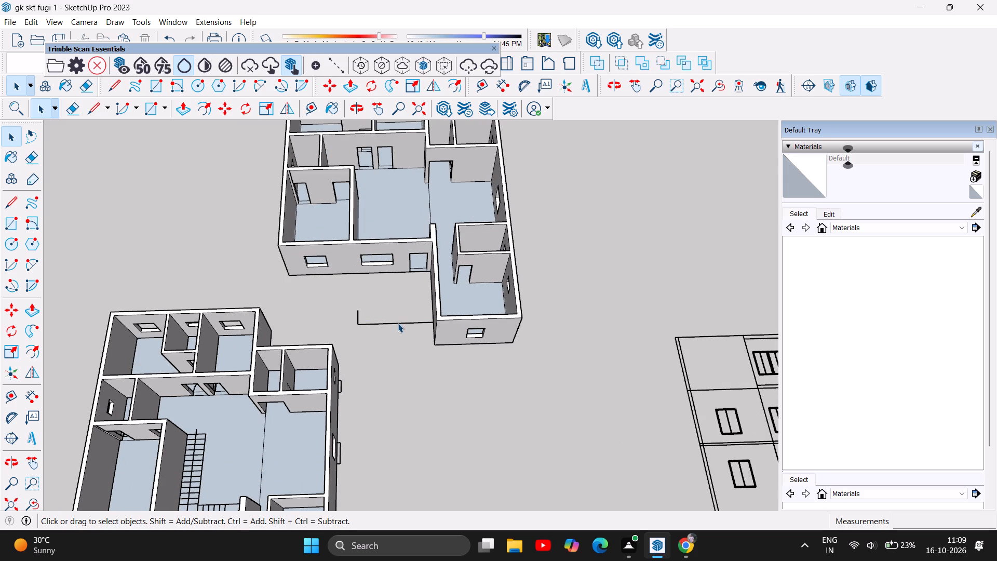
{"action": "left_click", "coordinate": [398, 323]}
{"action": "key", "text": "Delete"}
{"action": "left_click", "coordinate": [358, 313]}
{"action": "key", "text": "Delete"}
Lasso-select the original roofless house standing on the floor plan and delete it, keeping the plan linework and the duplicate house.
{"action": "scroll", "coordinate": [381, 342], "scroll_direction": "down", "scroll_amount": 5}
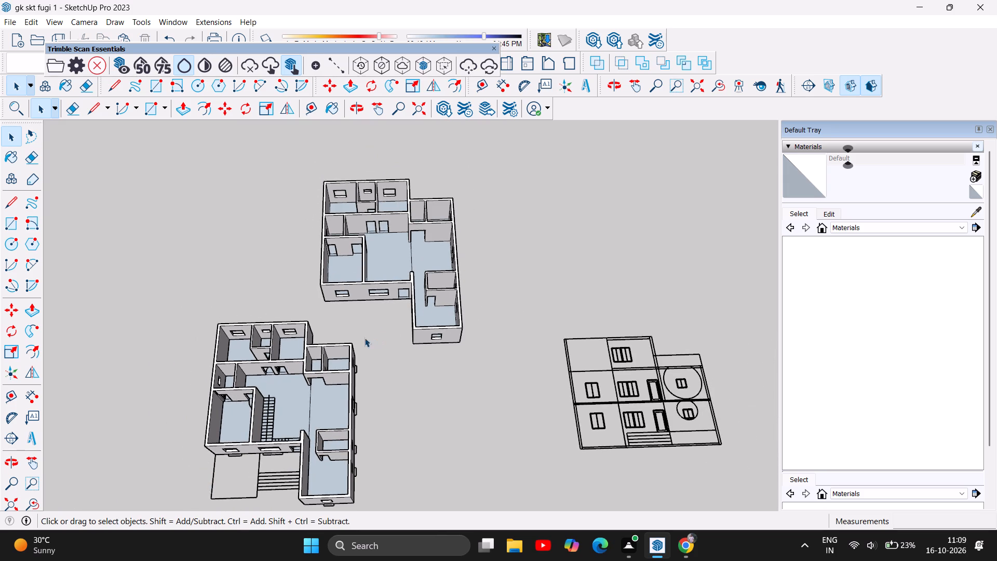
{"action": "left_click", "coordinate": [28, 135]}
{"action": "scroll", "coordinate": [224, 270], "scroll_direction": "down", "scroll_amount": 1}
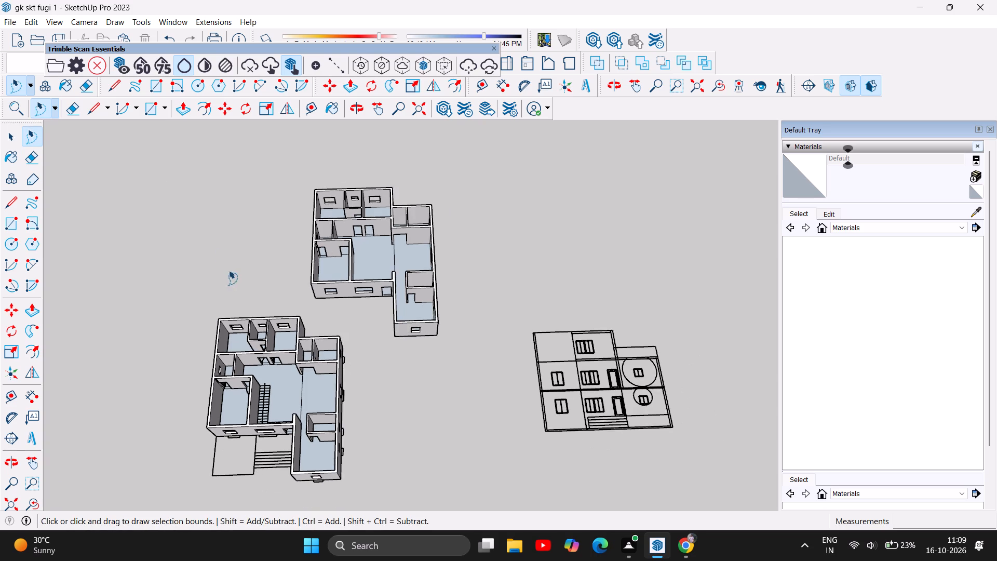
{"action": "scroll", "coordinate": [228, 271], "scroll_direction": "down", "scroll_amount": 1}
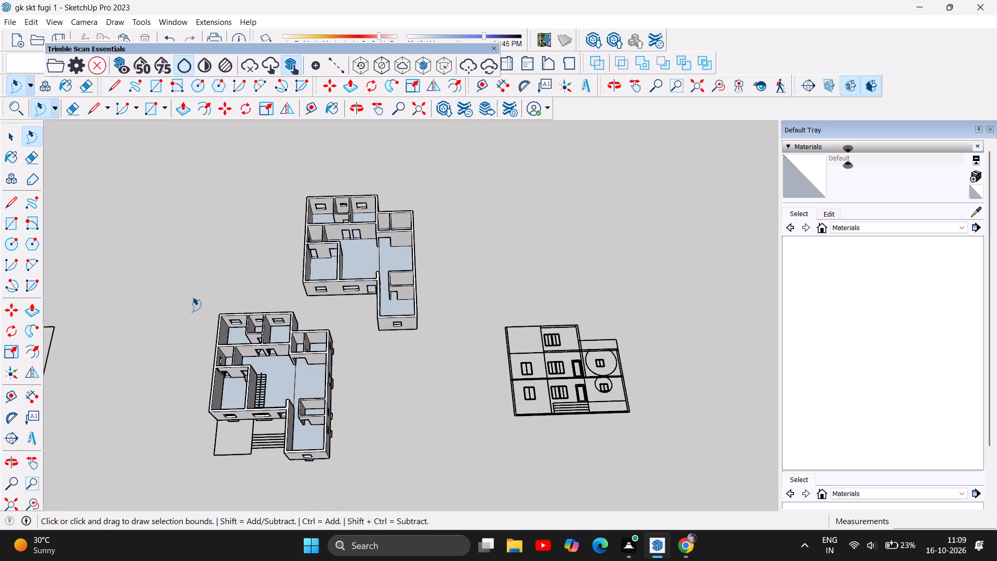
{"action": "left_click", "coordinate": [192, 297]}
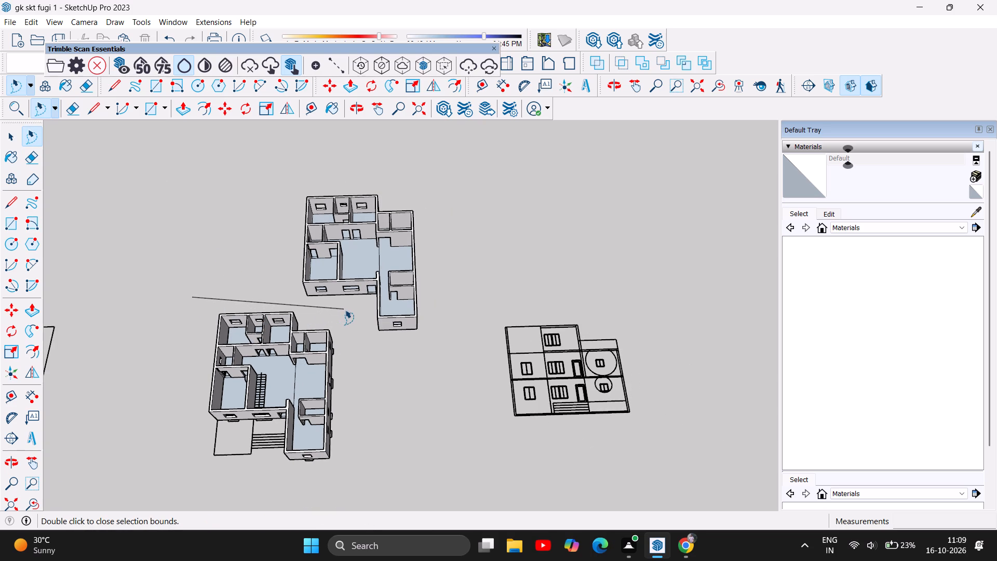
{"action": "left_click", "coordinate": [346, 310]}
{"action": "left_click", "coordinate": [346, 469]}
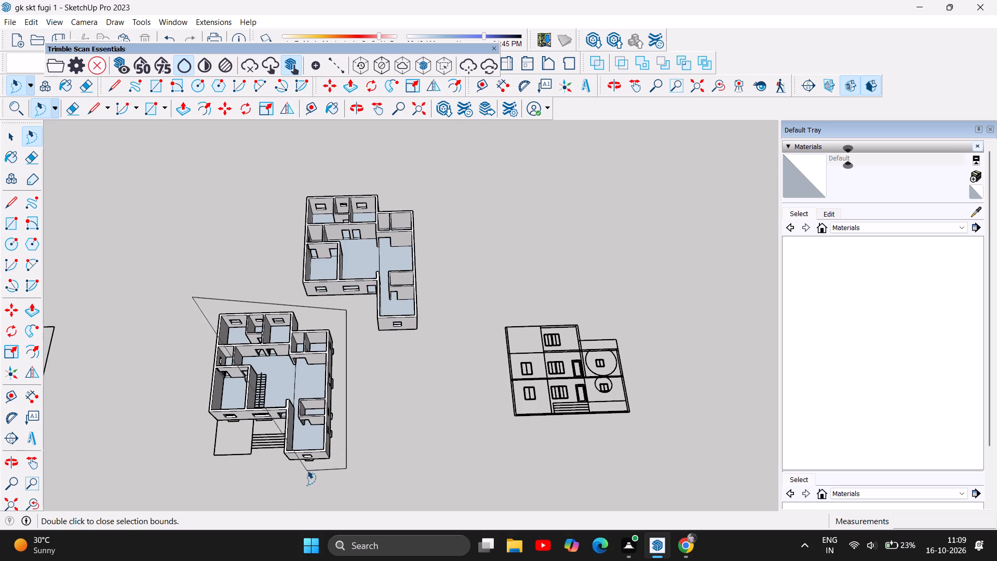
{"action": "left_click", "coordinate": [188, 471]}
{"action": "left_click", "coordinate": [202, 452]}
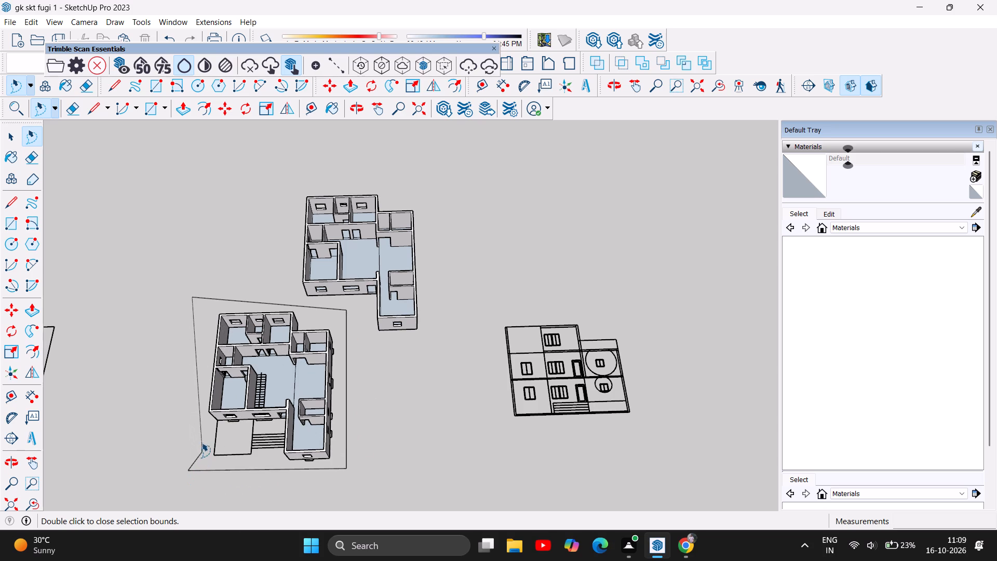
{"action": "double_click", "coordinate": [201, 440]}
{"action": "right_click", "coordinate": [208, 433]}
{"action": "left_click", "coordinate": [208, 433]}
{"action": "double_click", "coordinate": [204, 341]}
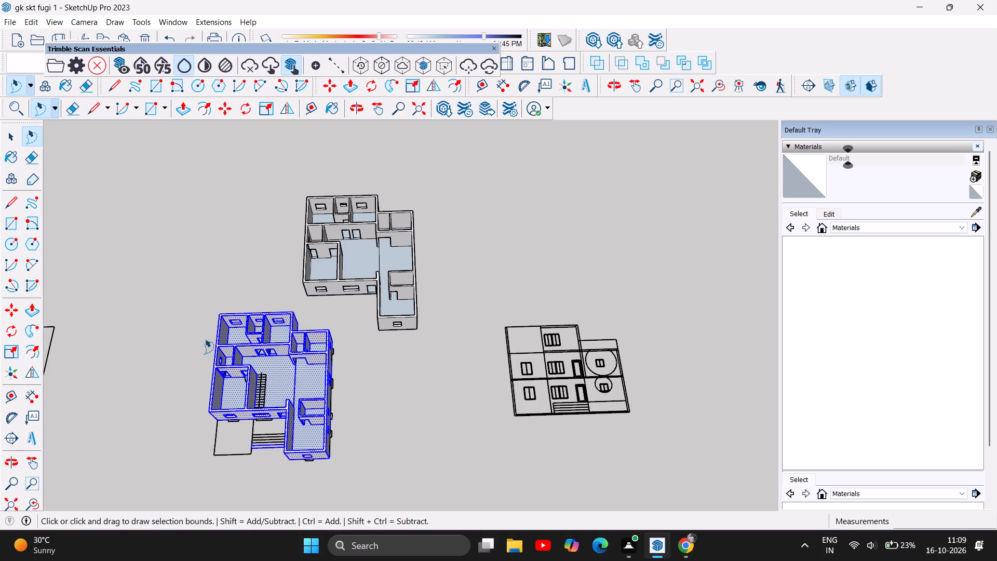
{"action": "key", "text": "Delete"}
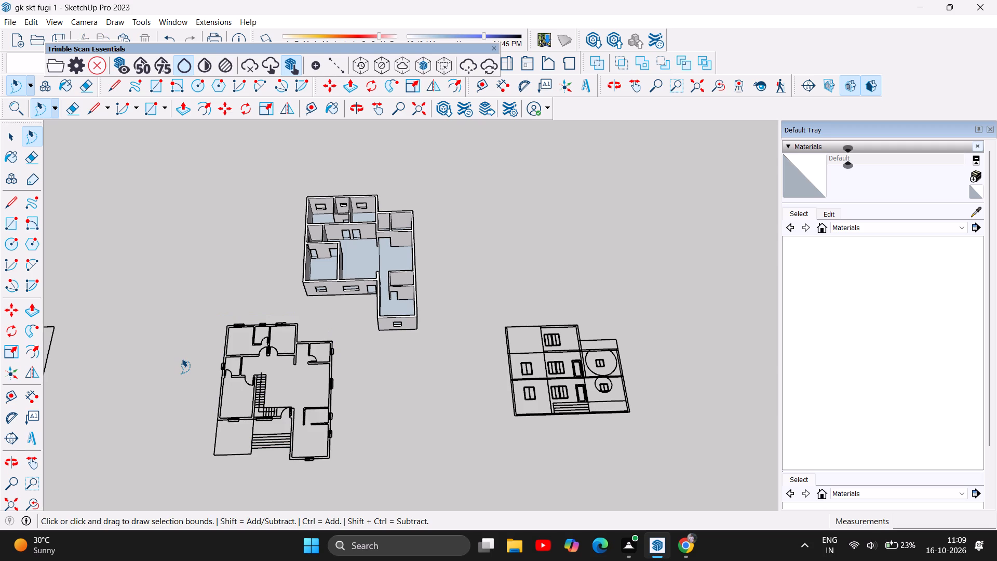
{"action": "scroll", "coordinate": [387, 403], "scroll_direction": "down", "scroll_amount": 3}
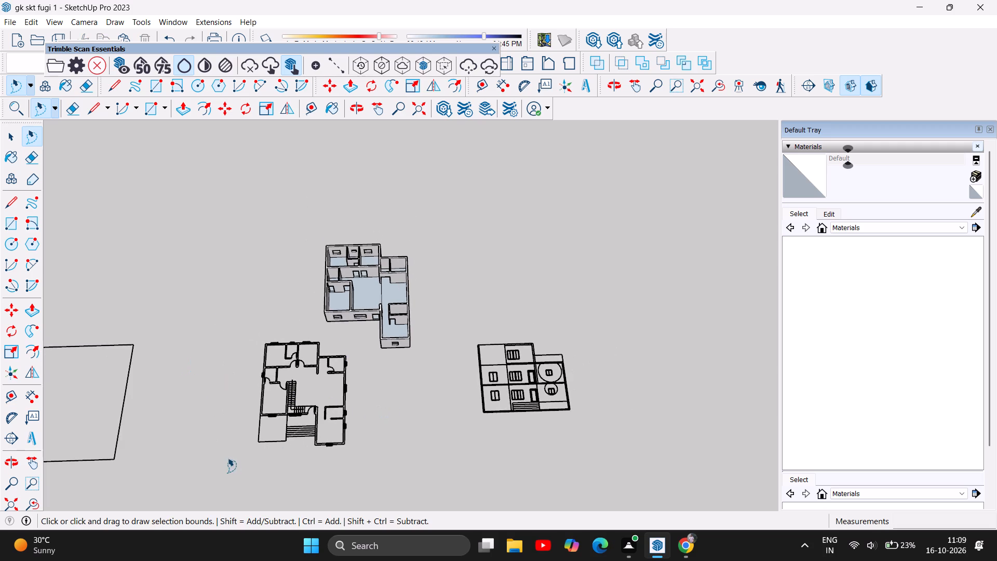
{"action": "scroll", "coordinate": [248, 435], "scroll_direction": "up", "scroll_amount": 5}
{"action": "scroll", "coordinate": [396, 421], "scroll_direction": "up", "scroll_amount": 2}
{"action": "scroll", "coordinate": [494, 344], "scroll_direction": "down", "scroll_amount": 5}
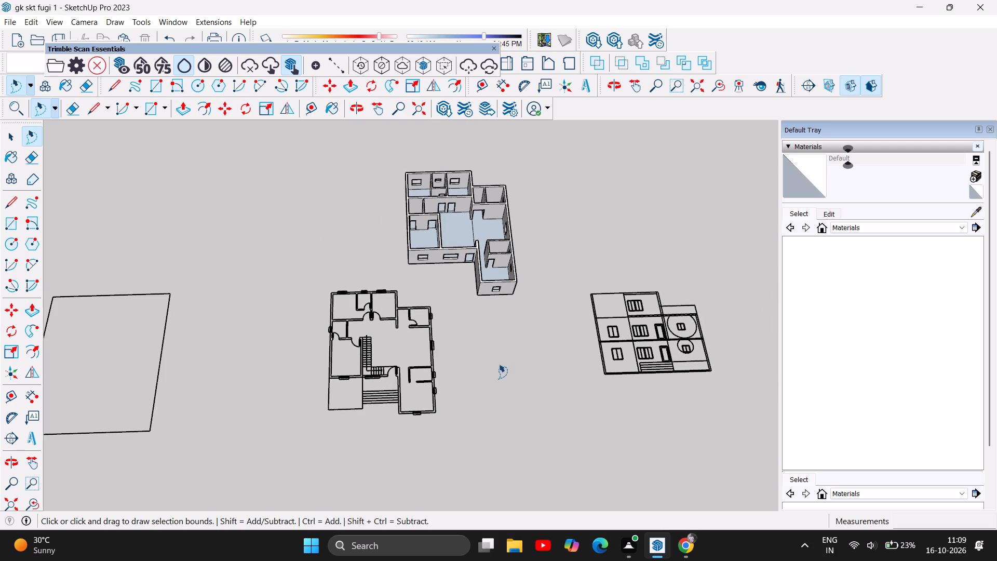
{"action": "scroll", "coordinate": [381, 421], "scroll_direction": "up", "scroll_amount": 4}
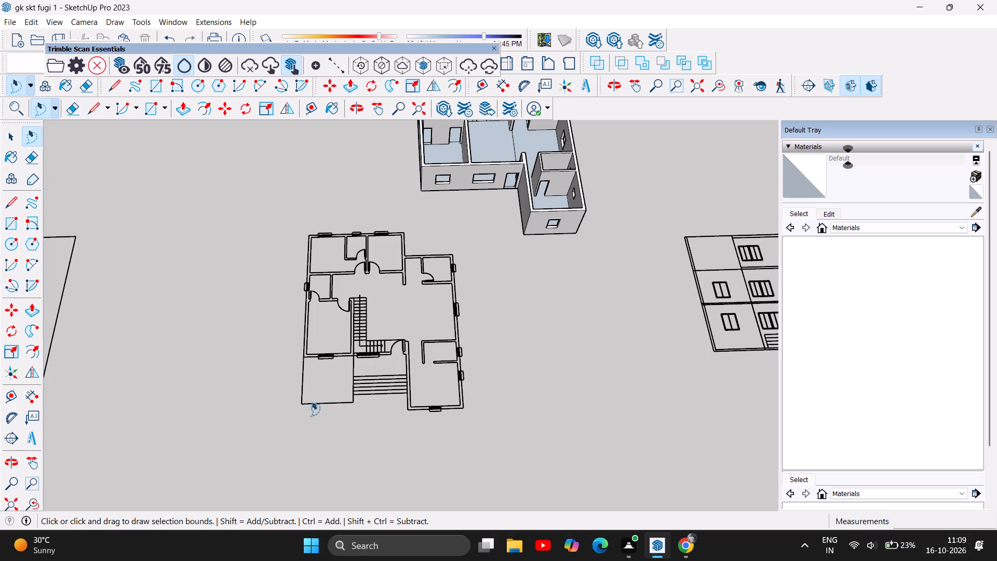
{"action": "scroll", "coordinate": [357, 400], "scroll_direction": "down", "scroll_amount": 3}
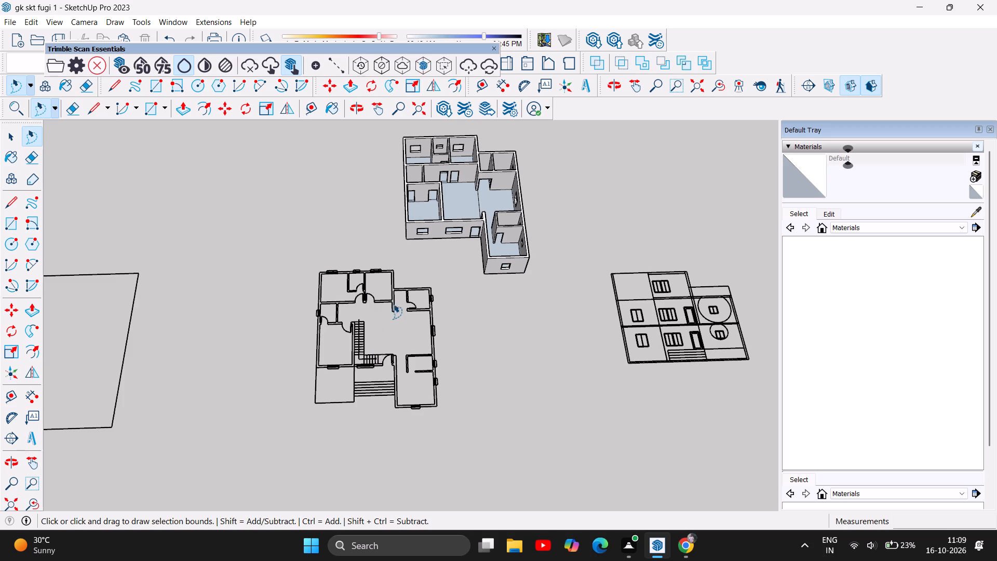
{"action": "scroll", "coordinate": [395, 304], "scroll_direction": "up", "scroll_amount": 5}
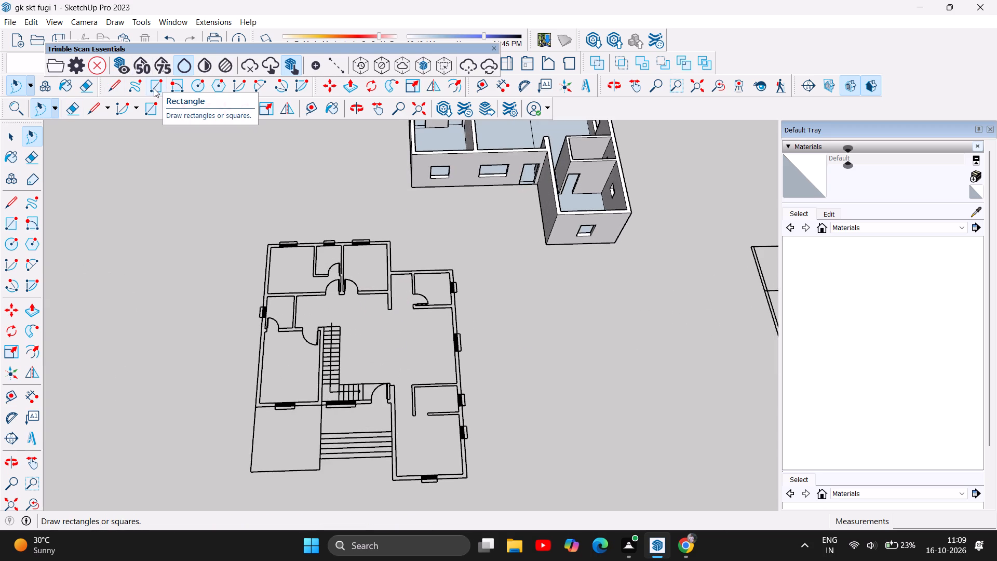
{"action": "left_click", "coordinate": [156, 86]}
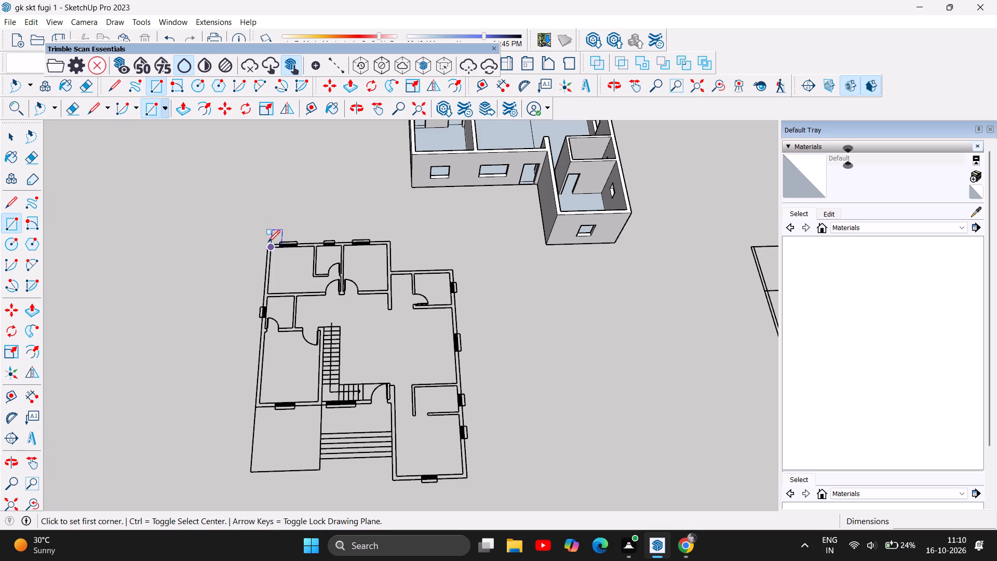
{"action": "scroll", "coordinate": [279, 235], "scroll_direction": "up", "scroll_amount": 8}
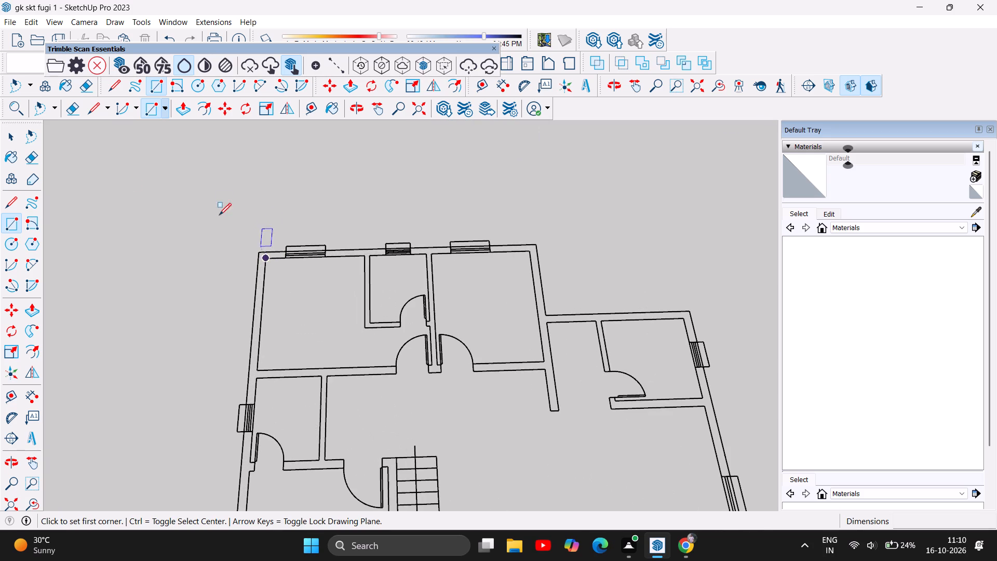
Draw a line along the plan's outer side wall, from the rear corner beside the bedroom to the front corner at the open platform.
{"action": "left_click", "coordinate": [95, 106]}
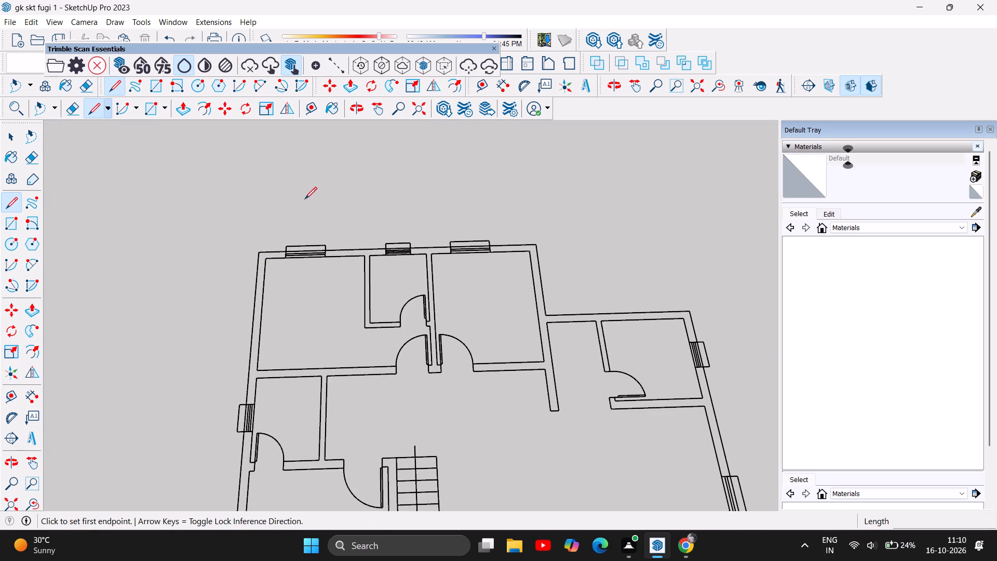
{"action": "left_click", "coordinate": [260, 251]}
{"action": "scroll", "coordinate": [258, 231], "scroll_direction": "down", "scroll_amount": 9}
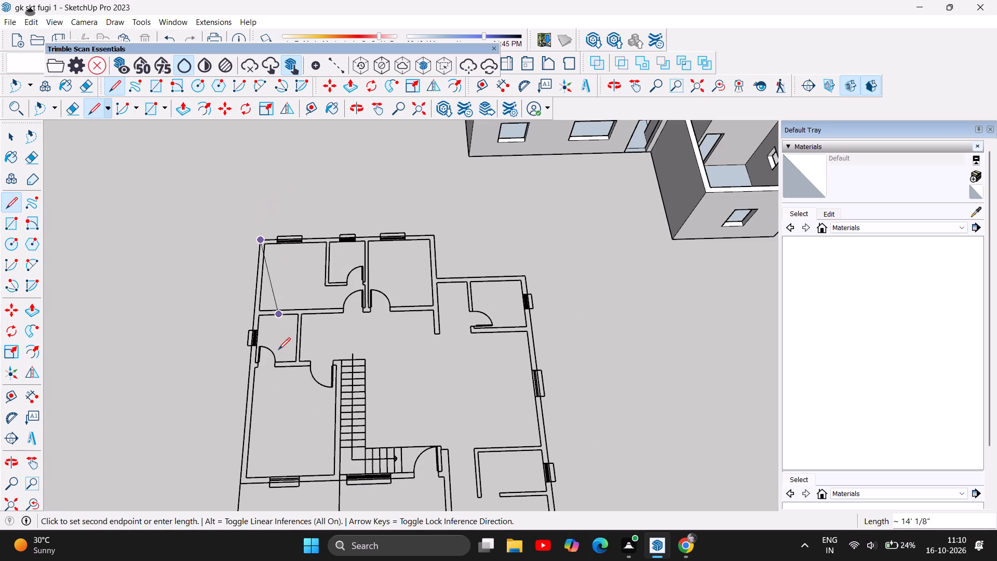
{"action": "scroll", "coordinate": [246, 331], "scroll_direction": "down", "scroll_amount": 5}
{"action": "scroll", "coordinate": [236, 275], "scroll_direction": "down", "scroll_amount": 5}
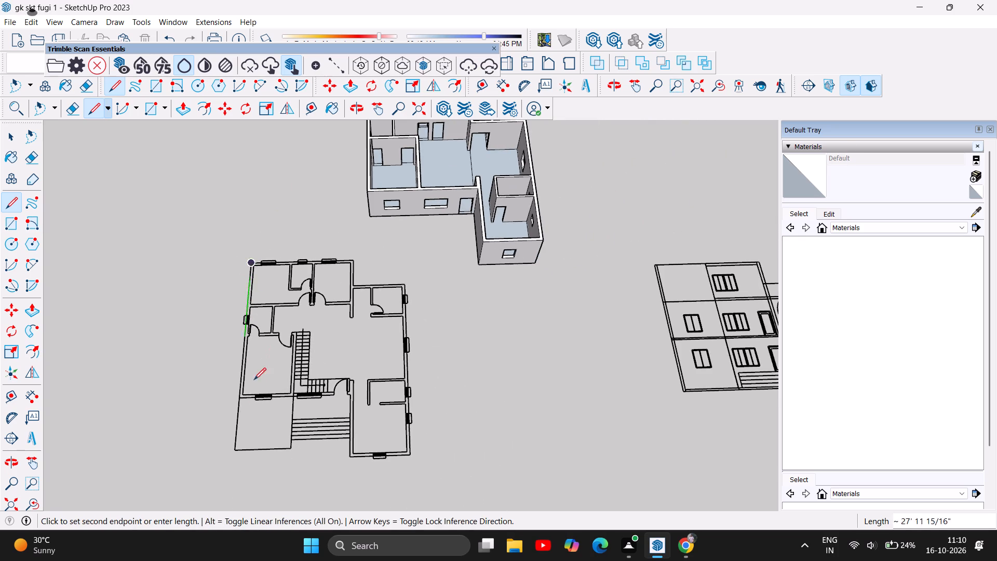
{"action": "scroll", "coordinate": [229, 435], "scroll_direction": "up", "scroll_amount": 3}
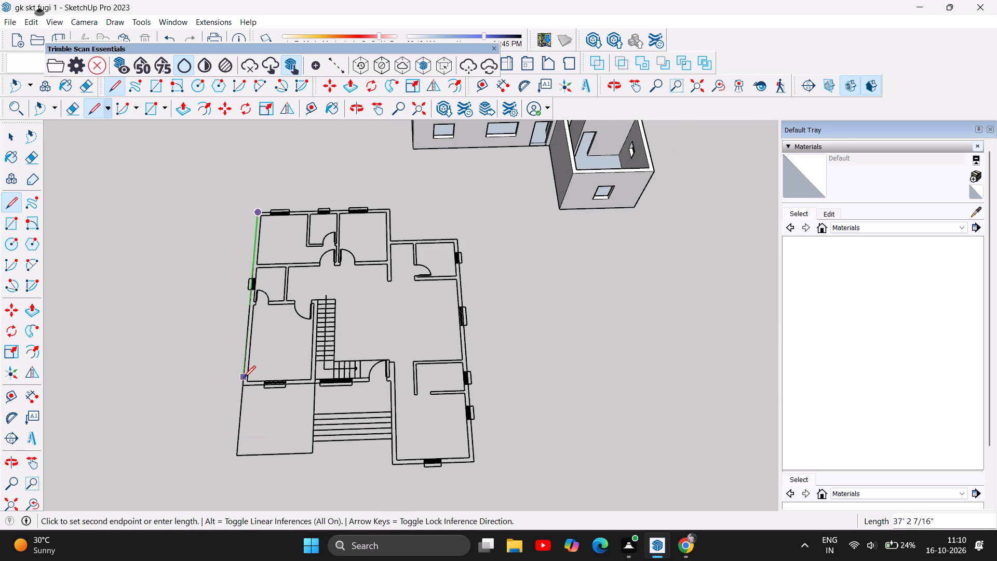
{"action": "scroll", "coordinate": [244, 378], "scroll_direction": "up", "scroll_amount": 11}
{"action": "left_click", "coordinate": [243, 391]}
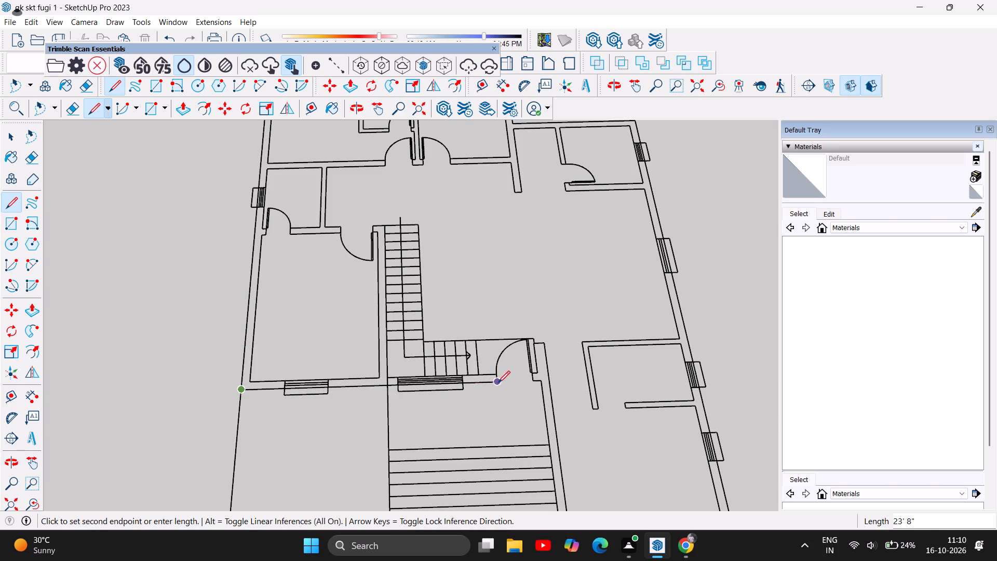
Continue the outline along the front wall past the entrance door, adding a 9" segment to meet the projecting front room's wall.
{"action": "left_click", "coordinate": [532, 380]}
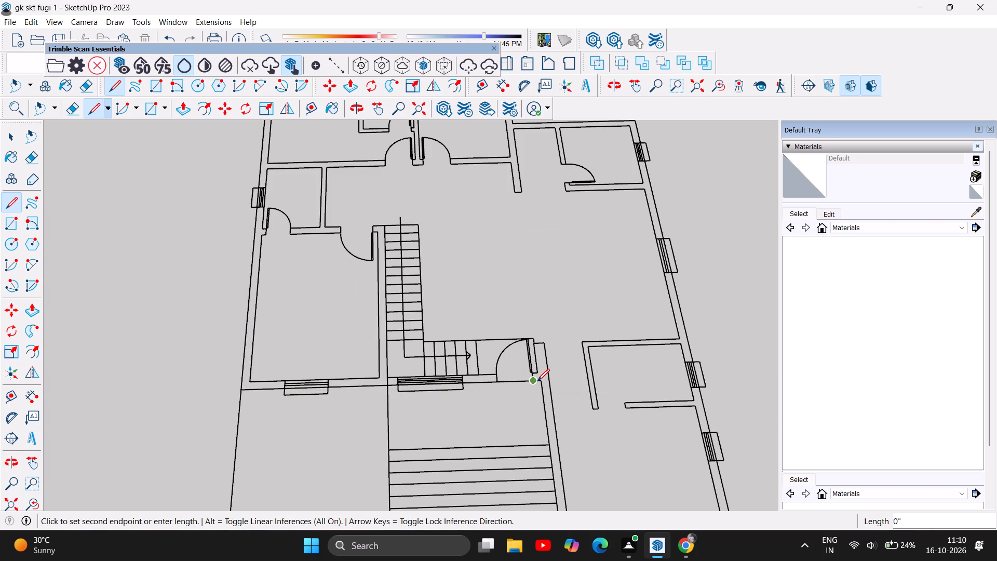
{"action": "left_click", "coordinate": [540, 381]}
{"action": "scroll", "coordinate": [525, 348], "scroll_direction": "down", "scroll_amount": 5}
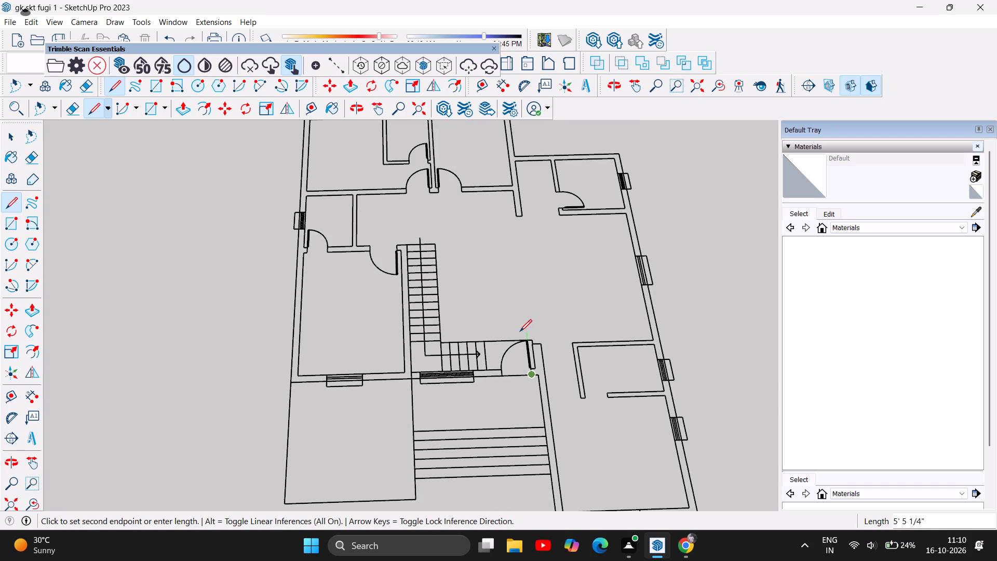
{"action": "scroll", "coordinate": [517, 311], "scroll_direction": "down", "scroll_amount": 5}
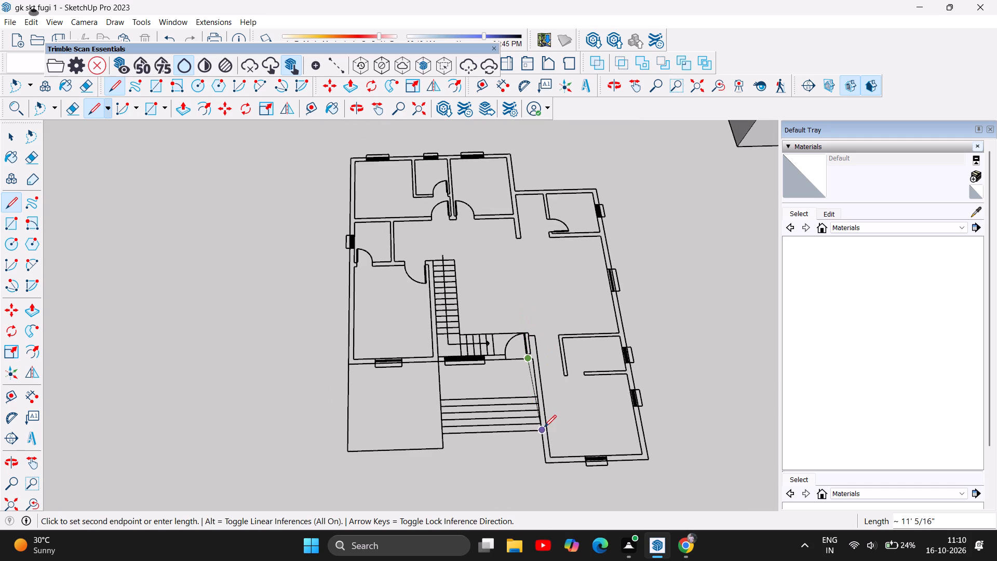
{"action": "scroll", "coordinate": [530, 356], "scroll_direction": "up", "scroll_amount": 6}
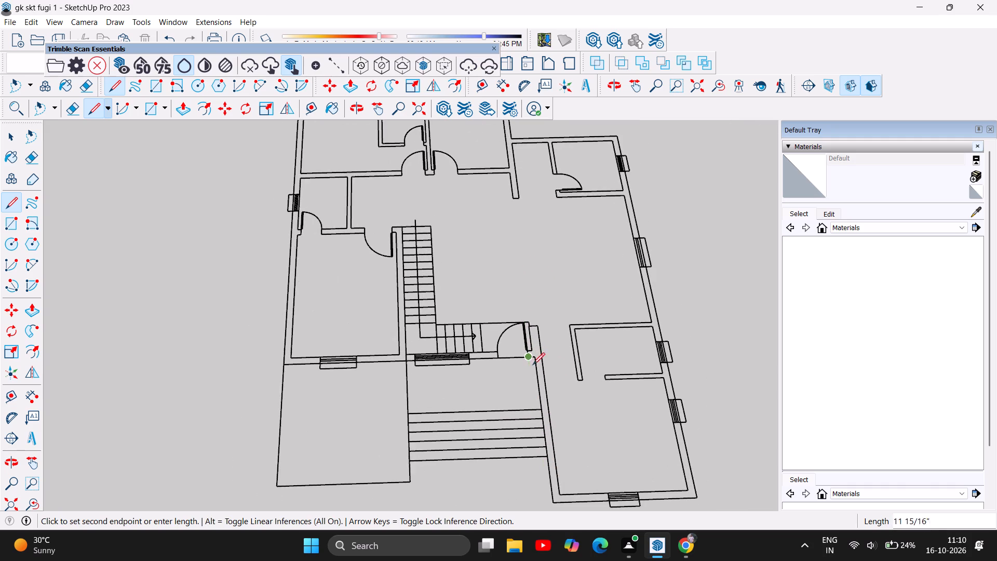
{"action": "scroll", "coordinate": [544, 349], "scroll_direction": "up", "scroll_amount": 14}
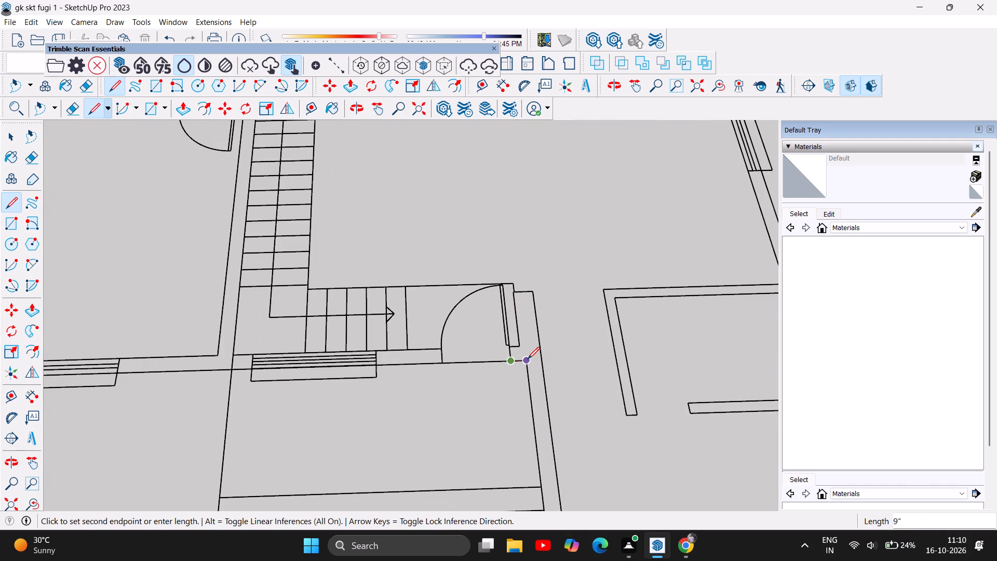
{"action": "left_click", "coordinate": [528, 359]}
Trace the projecting front room's side wall beside the steps, about 15' 7 1/2", and its front wall past the window to the outer corner.
{"action": "scroll", "coordinate": [524, 271], "scroll_direction": "down", "scroll_amount": 11}
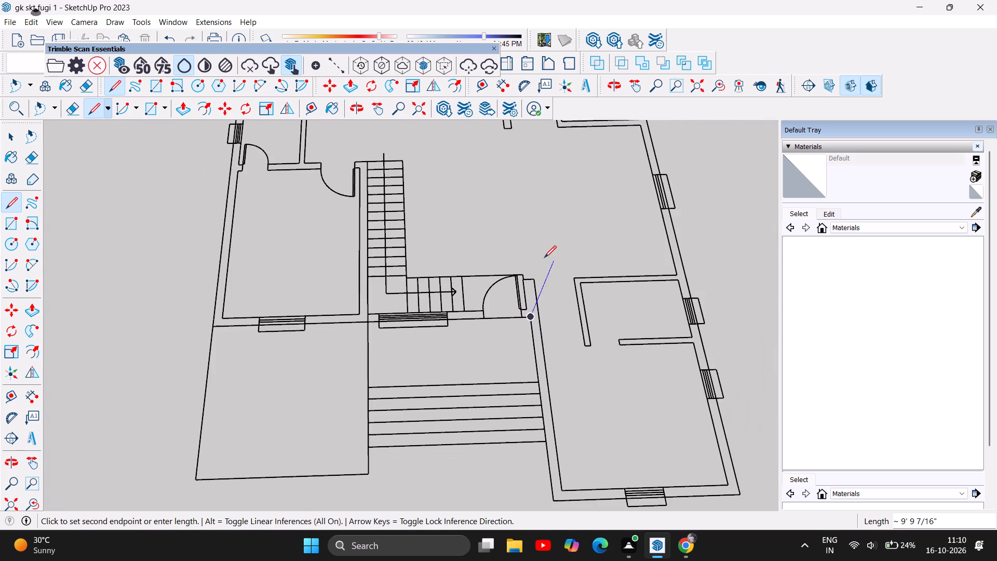
{"action": "scroll", "coordinate": [545, 258], "scroll_direction": "down", "scroll_amount": 6}
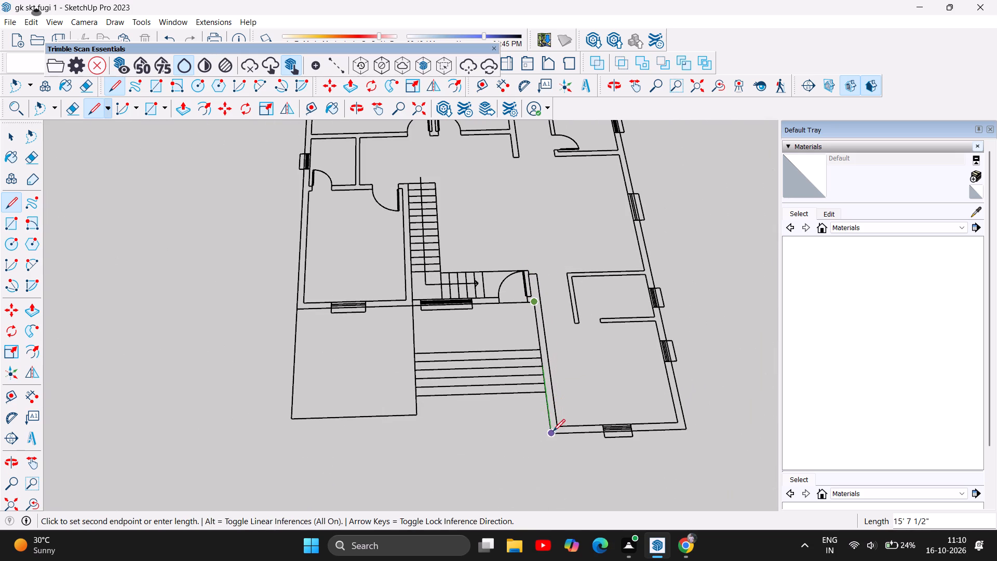
{"action": "left_click", "coordinate": [553, 434]}
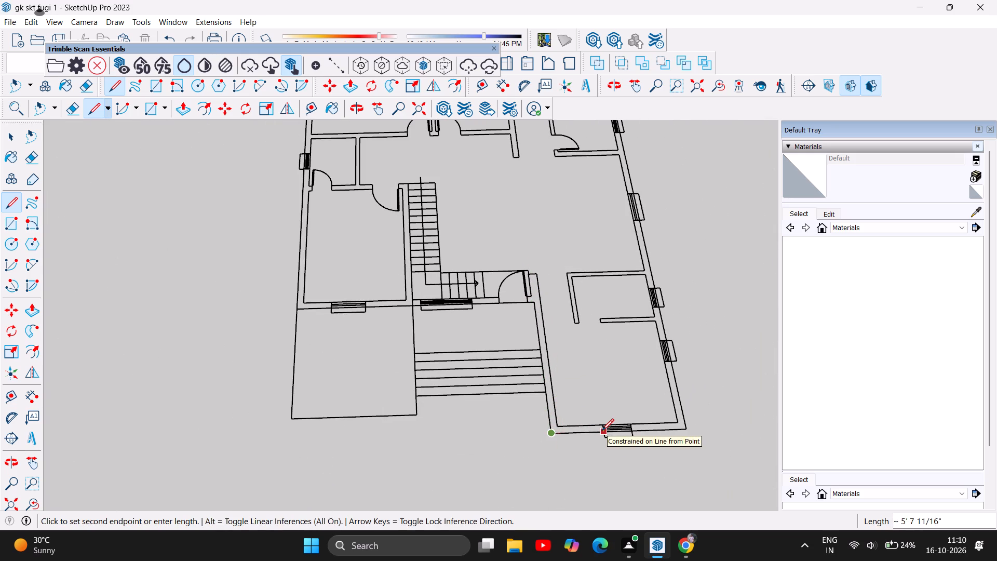
{"action": "left_click", "coordinate": [602, 431]}
{"action": "left_click", "coordinate": [634, 433]}
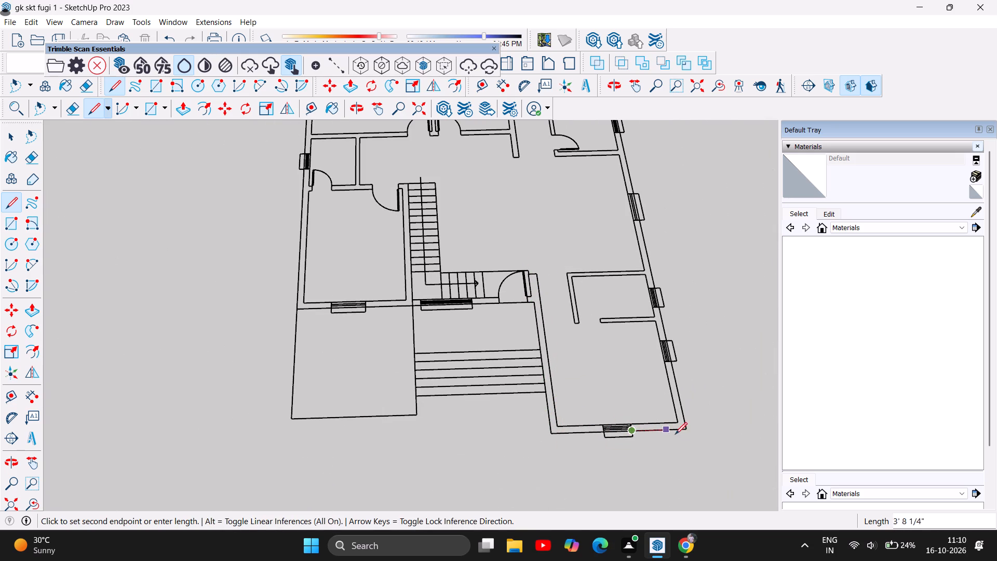
{"action": "double_click", "coordinate": [686, 430]}
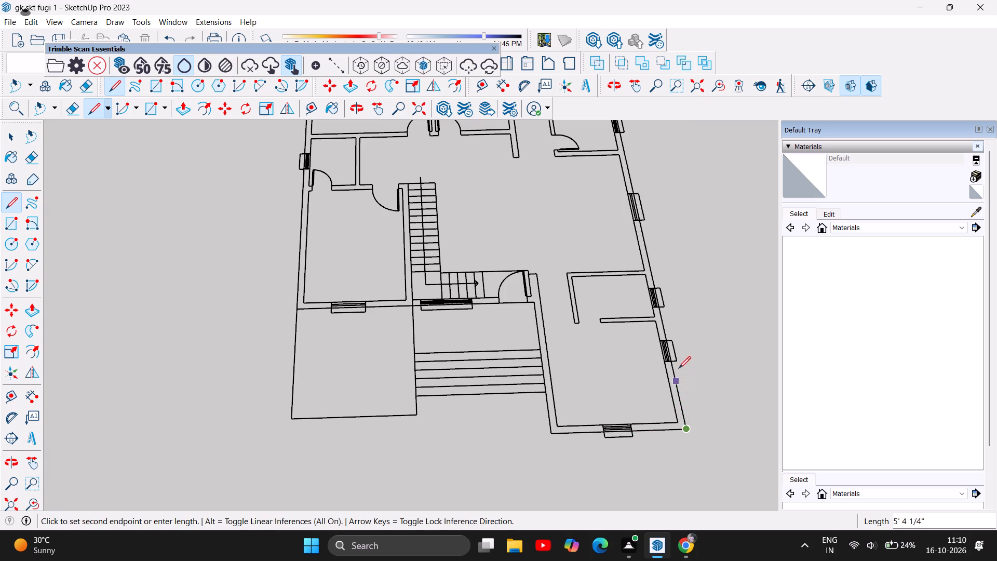
Trace the plan's long outer side wall past its windows, from the projecting front room's outer corner to the small rear room's corner.
{"action": "left_click", "coordinate": [671, 360]}
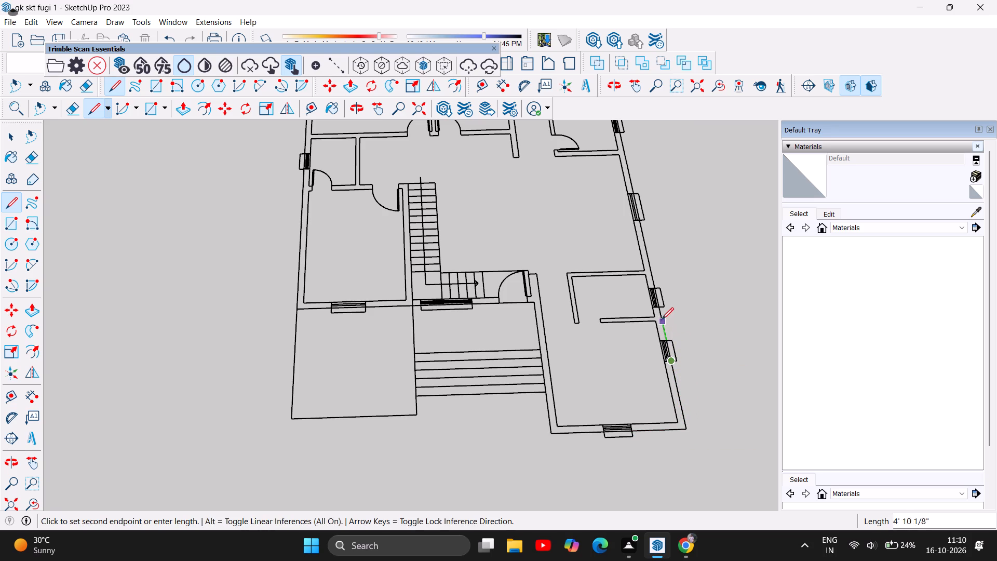
{"action": "left_click", "coordinate": [658, 308]}
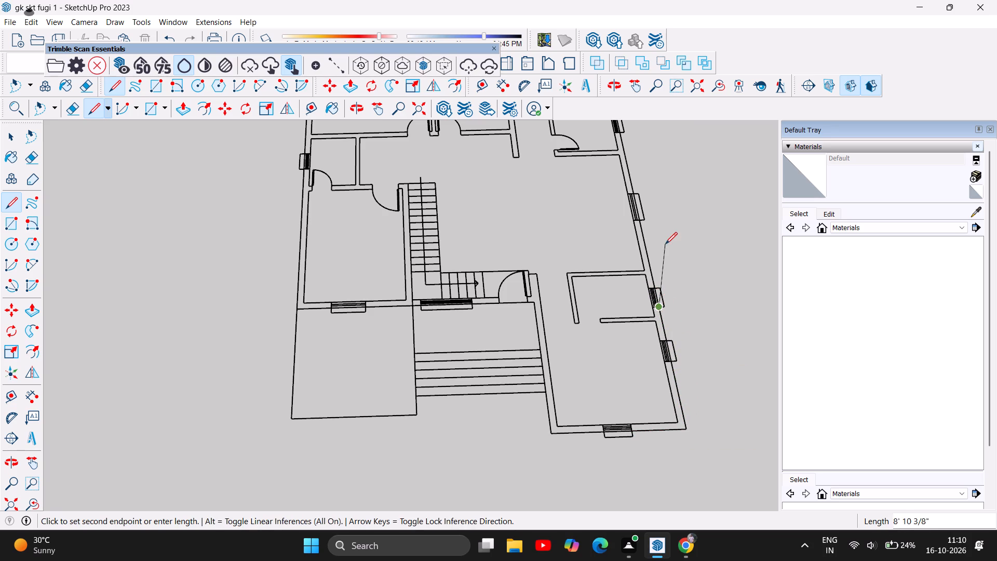
{"action": "left_click", "coordinate": [641, 220]}
{"action": "scroll", "coordinate": [638, 260], "scroll_direction": "down", "scroll_amount": 6}
{"action": "scroll", "coordinate": [614, 335], "scroll_direction": "down", "scroll_amount": 7}
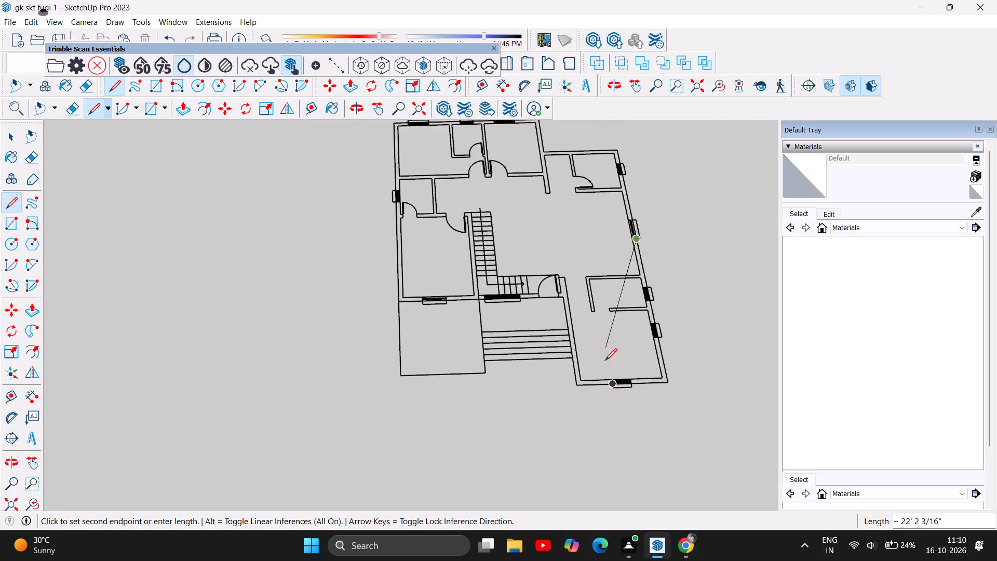
{"action": "scroll", "coordinate": [631, 237], "scroll_direction": "up", "scroll_amount": 6}
{"action": "scroll", "coordinate": [589, 339], "scroll_direction": "down", "scroll_amount": 4}
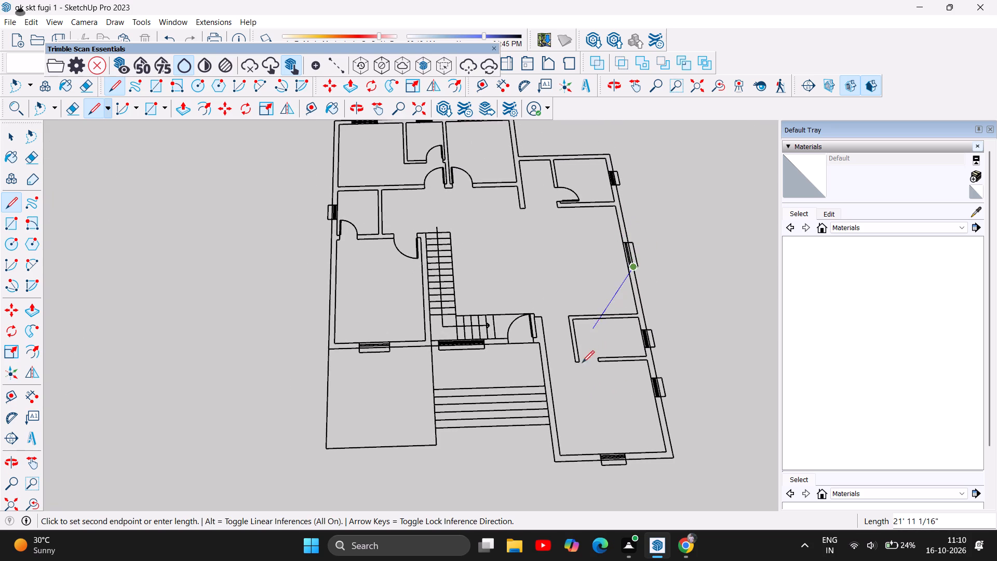
{"action": "scroll", "coordinate": [582, 363], "scroll_direction": "down", "scroll_amount": 3}
{"action": "scroll", "coordinate": [612, 225], "scroll_direction": "up", "scroll_amount": 5}
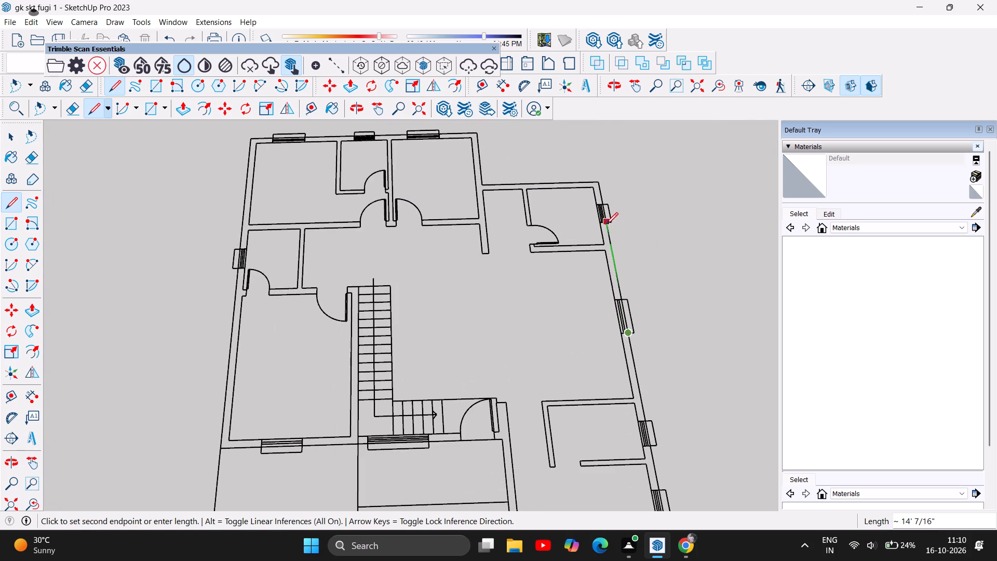
{"action": "left_click", "coordinate": [607, 225]}
{"action": "left_click", "coordinate": [600, 179]}
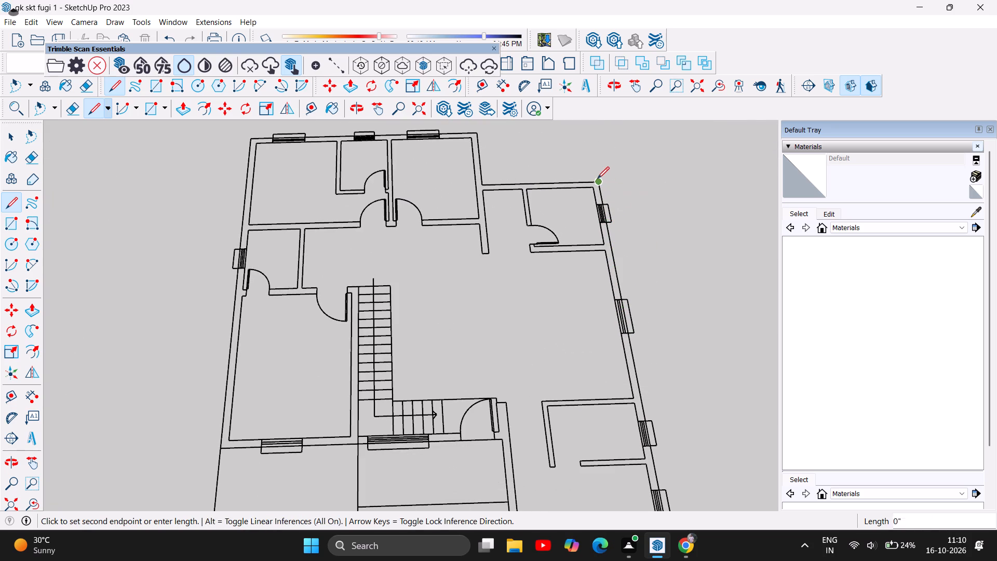
Close the outline along the stepped rear wall, with a 14' segment, the short return, and a 28' 3" segment to the starting corner.
{"action": "left_click", "coordinate": [481, 182]}
{"action": "left_click", "coordinate": [478, 135]}
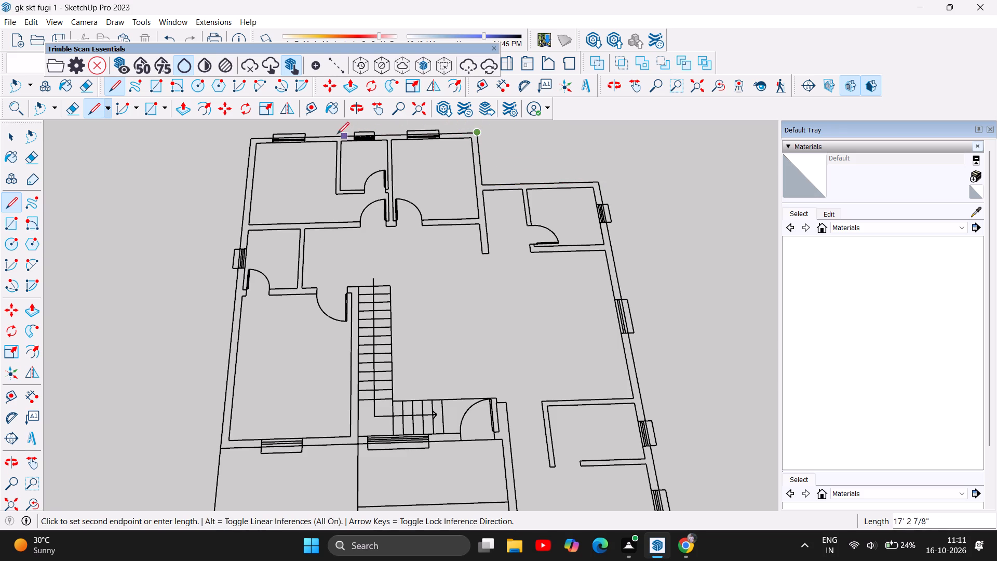
{"action": "double_click", "coordinate": [251, 137]}
Push/Pull the closed floor-plan face up by 6" to form a slab.
{"action": "scroll", "coordinate": [252, 149], "scroll_direction": "down", "scroll_amount": 4}
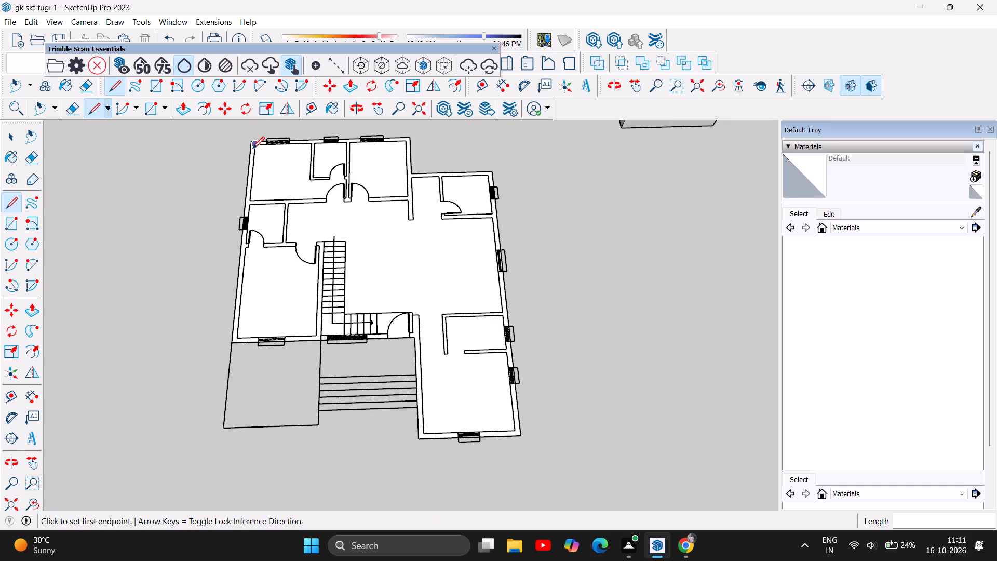
{"action": "scroll", "coordinate": [609, 392], "scroll_direction": "down", "scroll_amount": 2}
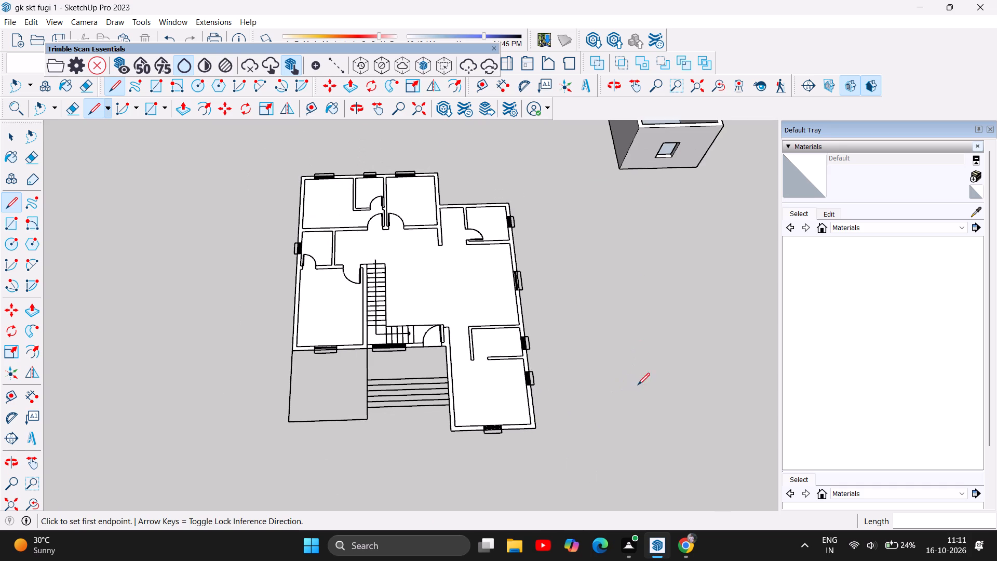
{"action": "scroll", "coordinate": [616, 364], "scroll_direction": "up", "scroll_amount": 4}
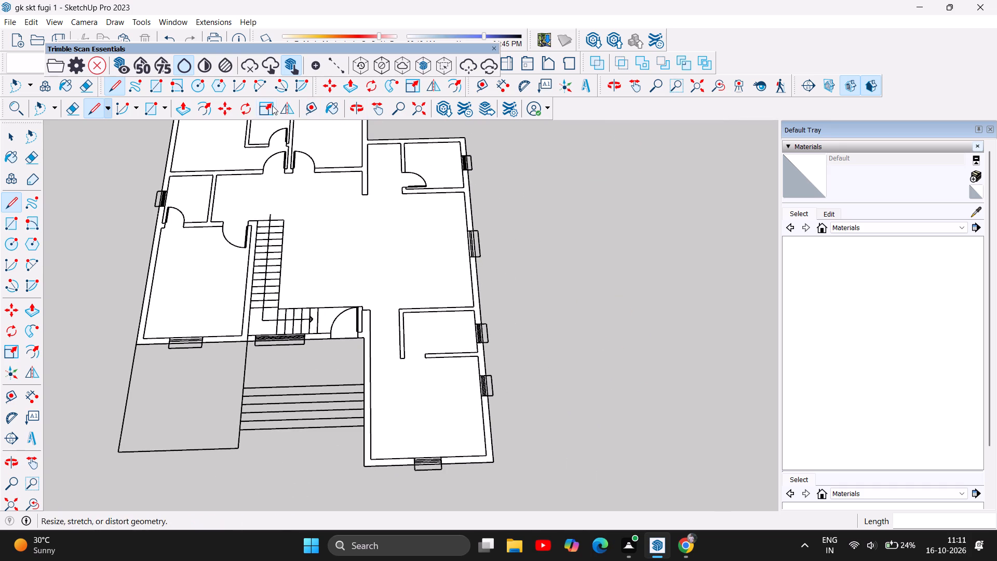
{"action": "left_click", "coordinate": [186, 110]}
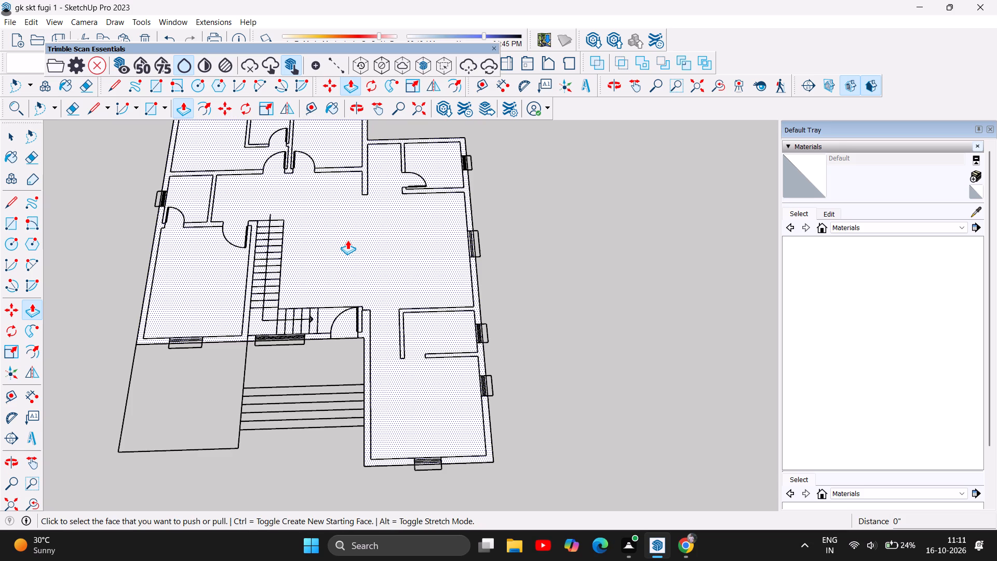
{"action": "left_click", "coordinate": [376, 287]}
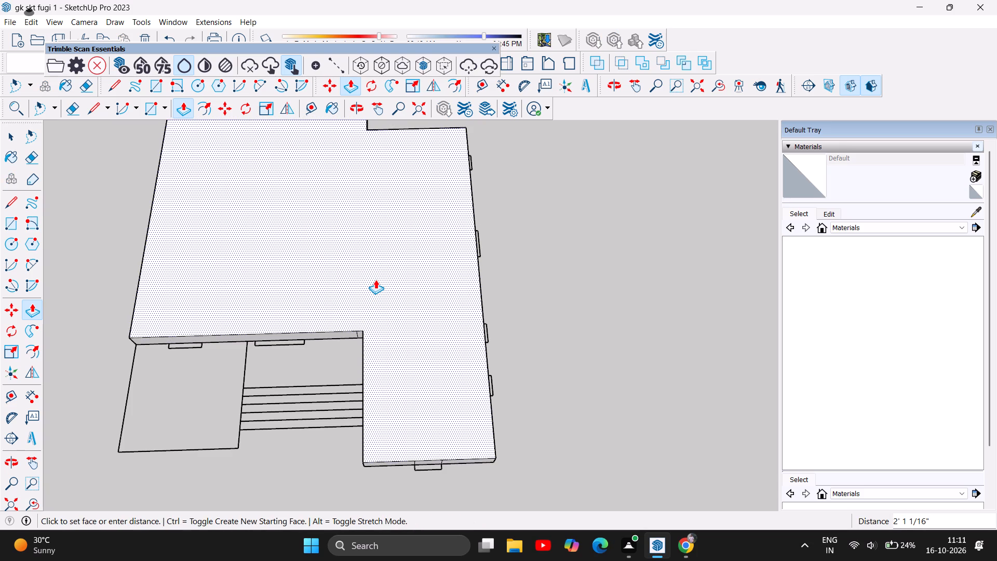
{"action": "key", "text": "6"}
{"action": "key", "text": "Return"}
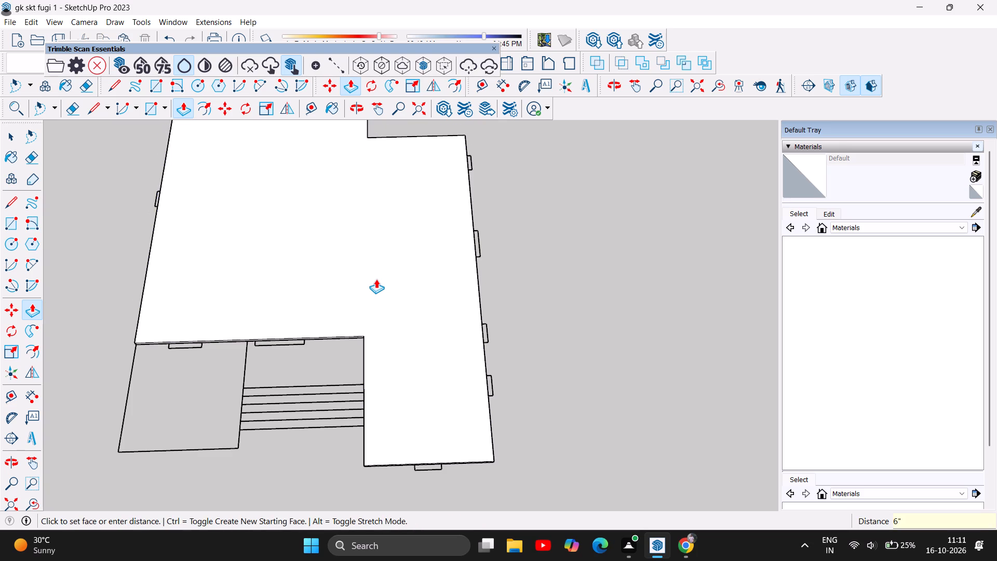
Select the new slab's face together with its edges and make them a group.
{"action": "scroll", "coordinate": [626, 321], "scroll_direction": "down", "scroll_amount": 5}
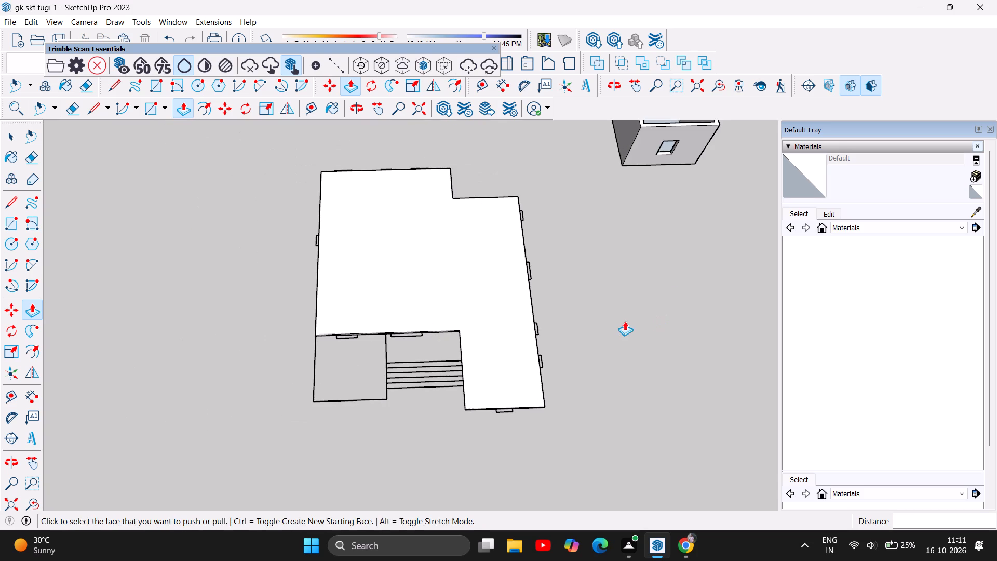
{"action": "scroll", "coordinate": [635, 370], "scroll_direction": "up", "scroll_amount": 2}
{"action": "scroll", "coordinate": [551, 385], "scroll_direction": "down", "scroll_amount": 4}
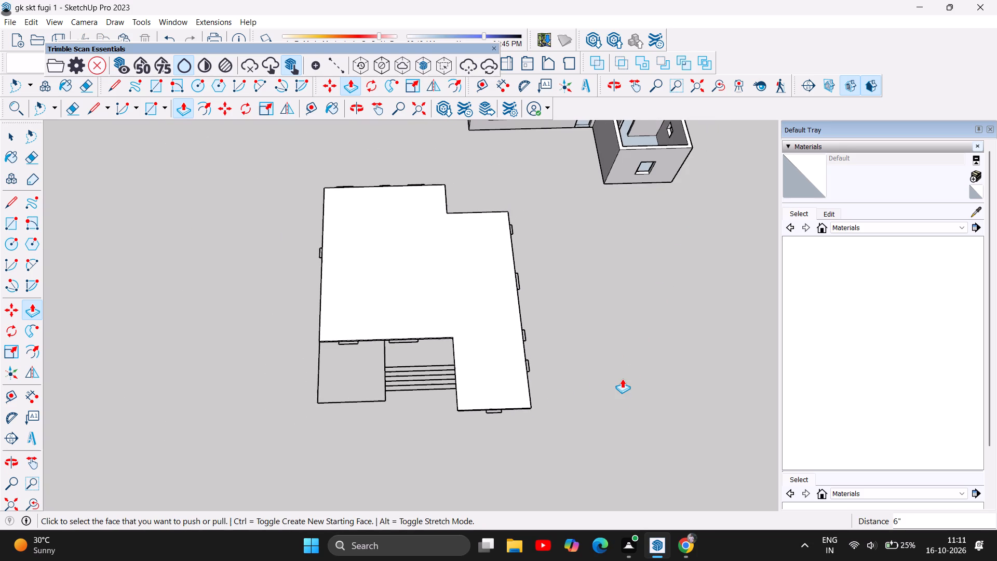
{"action": "scroll", "coordinate": [619, 380], "scroll_direction": "down", "scroll_amount": 5}
{"action": "scroll", "coordinate": [655, 347], "scroll_direction": "up", "scroll_amount": 2}
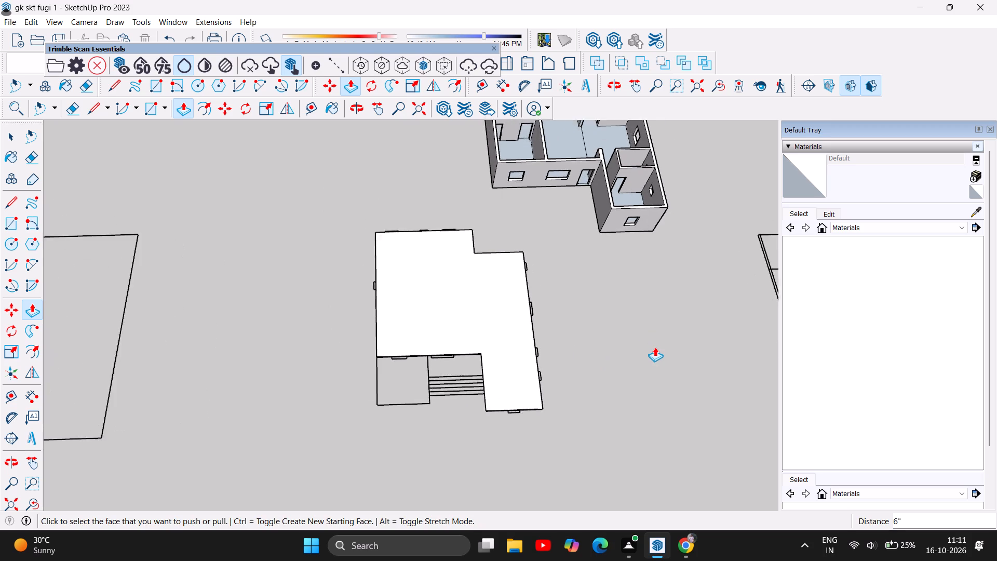
{"action": "scroll", "coordinate": [655, 347], "scroll_direction": "up", "scroll_amount": 1}
{"action": "scroll", "coordinate": [656, 342], "scroll_direction": "down", "scroll_amount": 3}
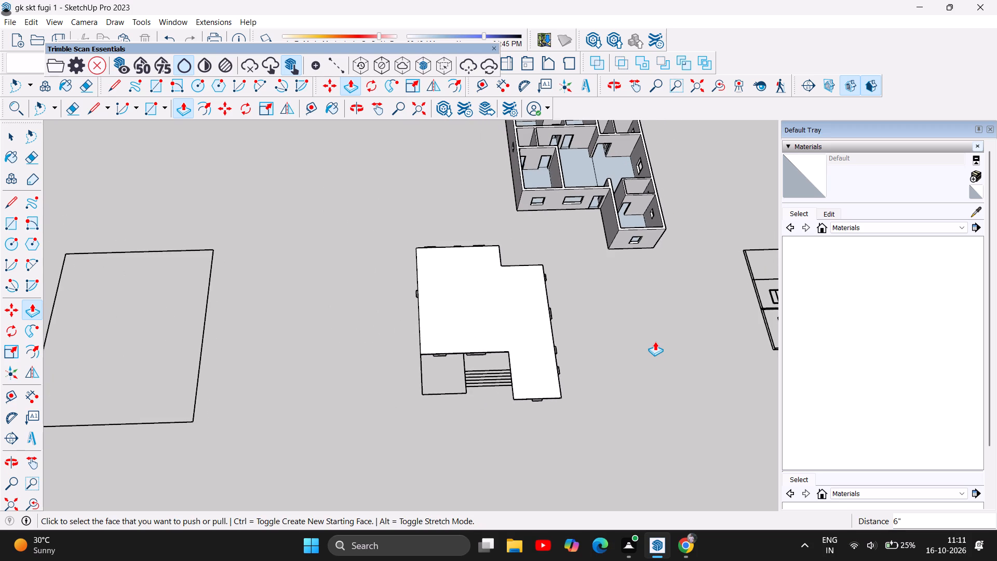
{"action": "left_click", "coordinate": [3, 137]}
{"action": "left_click", "coordinate": [475, 288]}
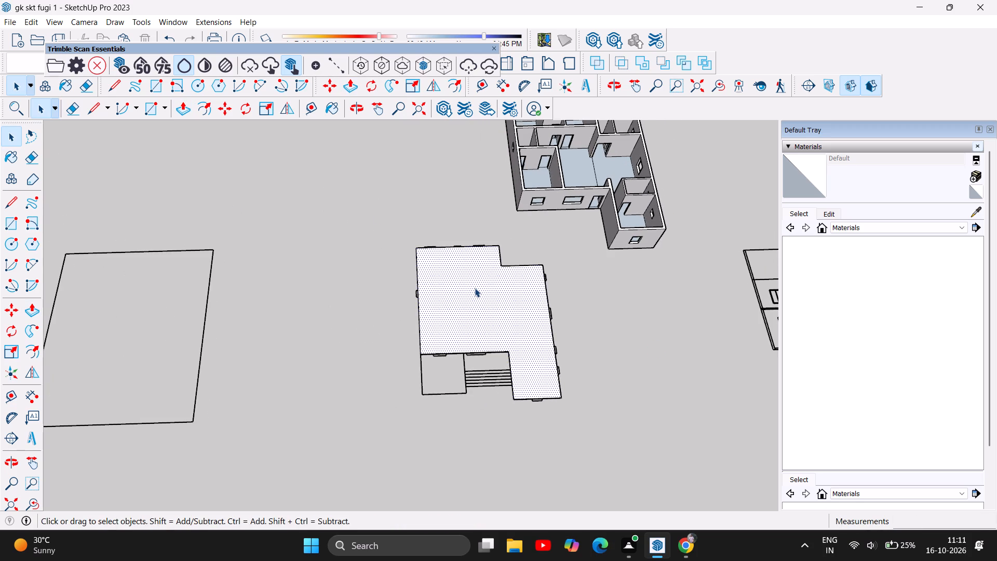
{"action": "right_click", "coordinate": [474, 285]}
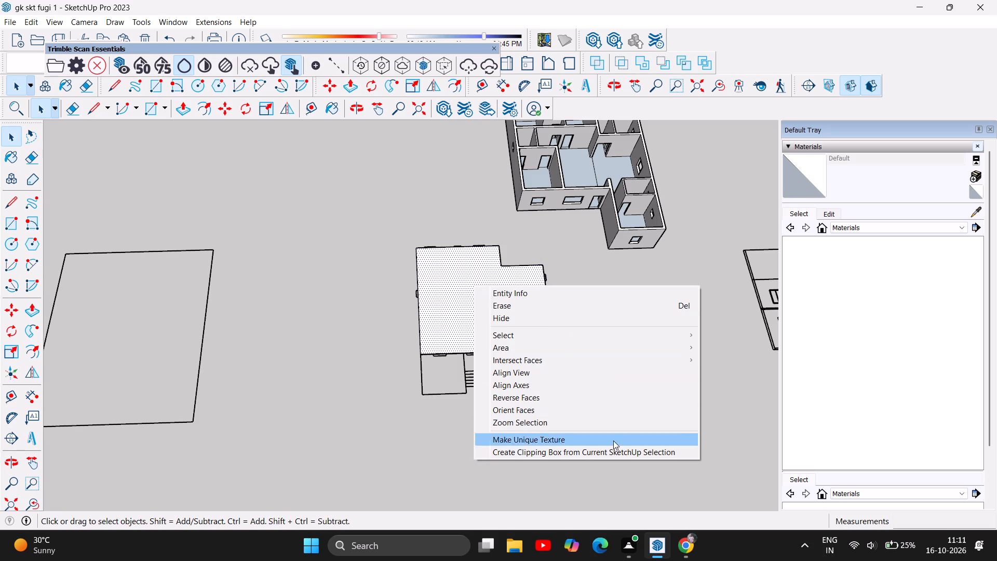
{"action": "left_click", "coordinate": [670, 268]}
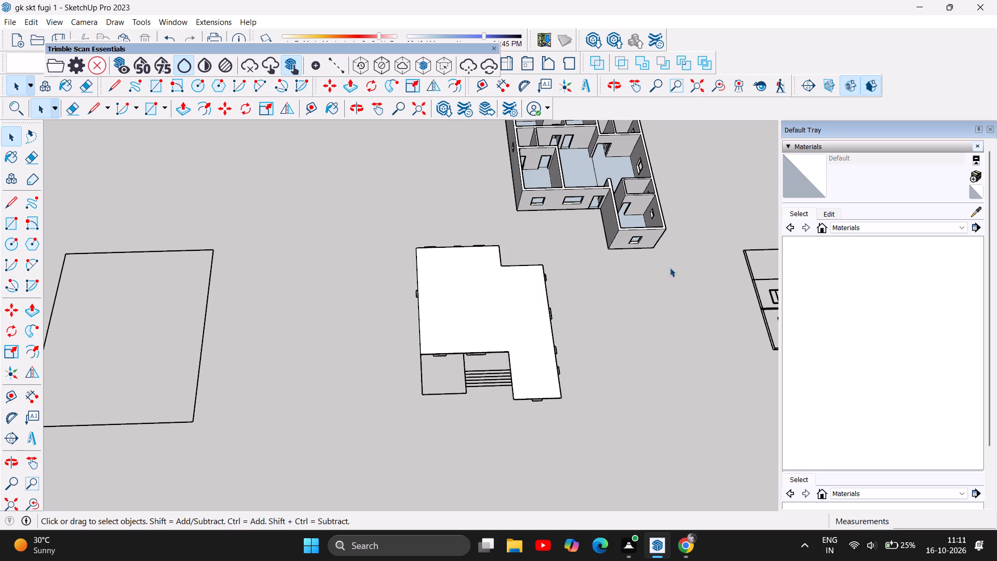
{"action": "left_click", "coordinate": [501, 320]}
{"action": "right_click", "coordinate": [500, 320]}
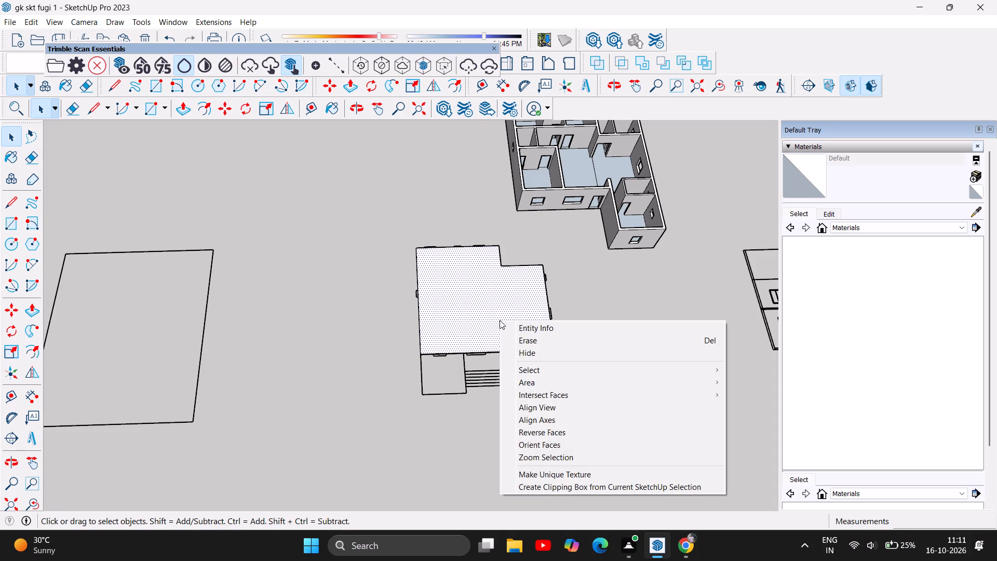
{"action": "left_click", "coordinate": [498, 317]}
{"action": "double_click", "coordinate": [498, 317]}
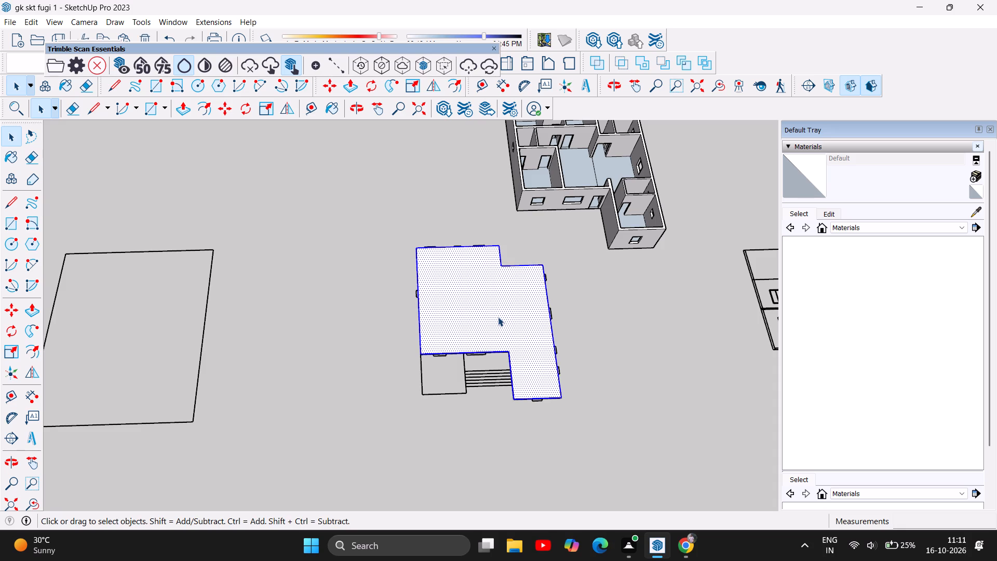
{"action": "right_click", "coordinate": [498, 317]}
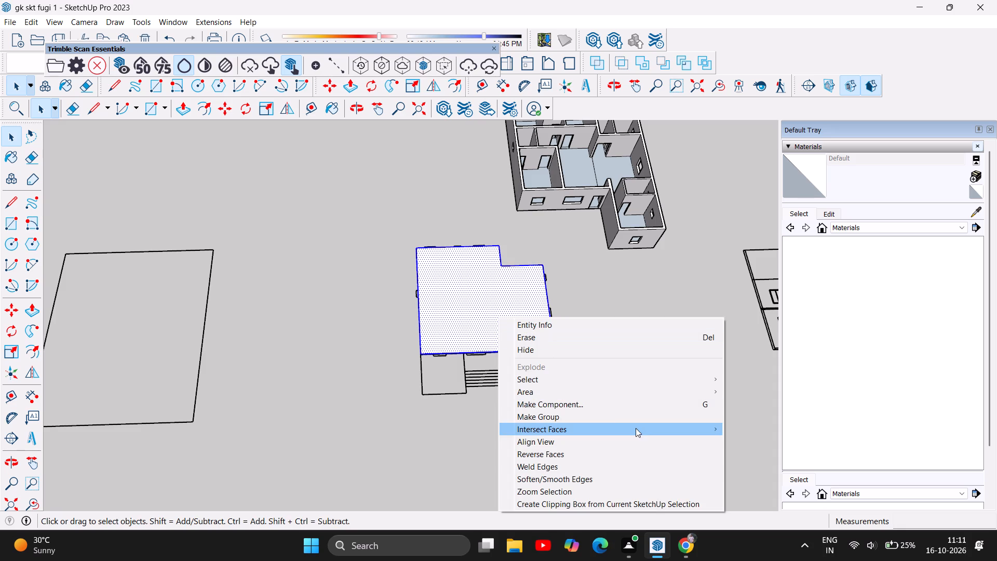
{"action": "left_click", "coordinate": [601, 416]}
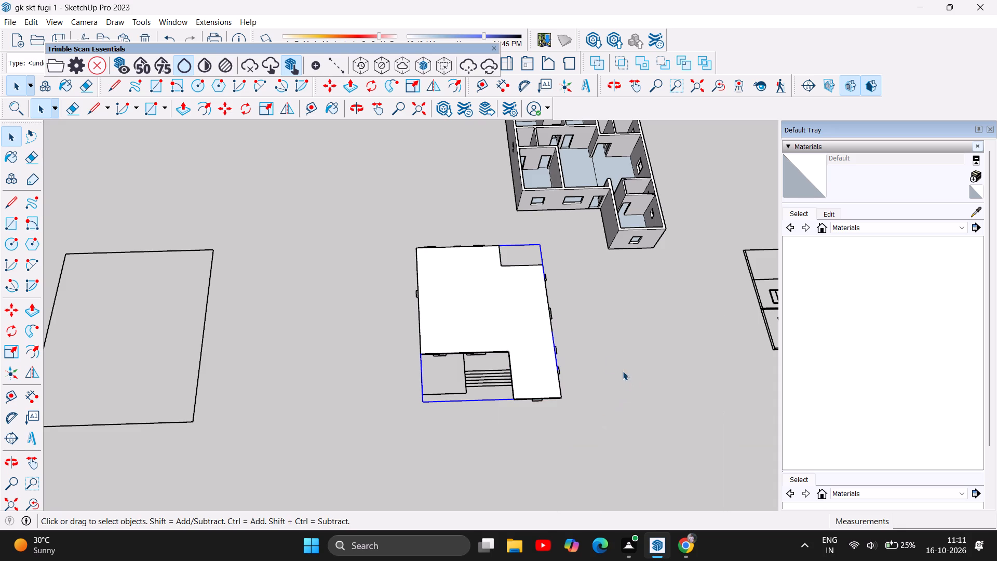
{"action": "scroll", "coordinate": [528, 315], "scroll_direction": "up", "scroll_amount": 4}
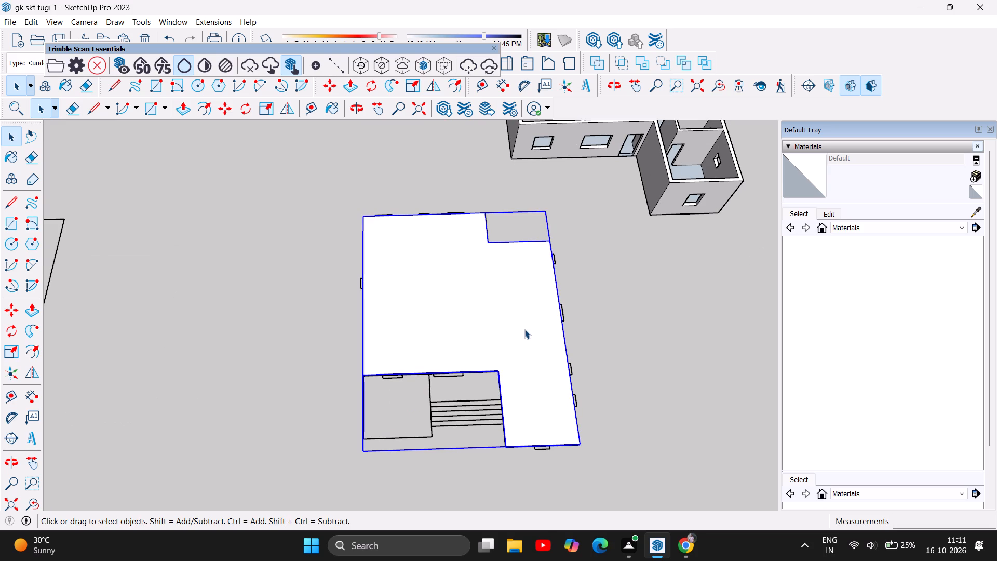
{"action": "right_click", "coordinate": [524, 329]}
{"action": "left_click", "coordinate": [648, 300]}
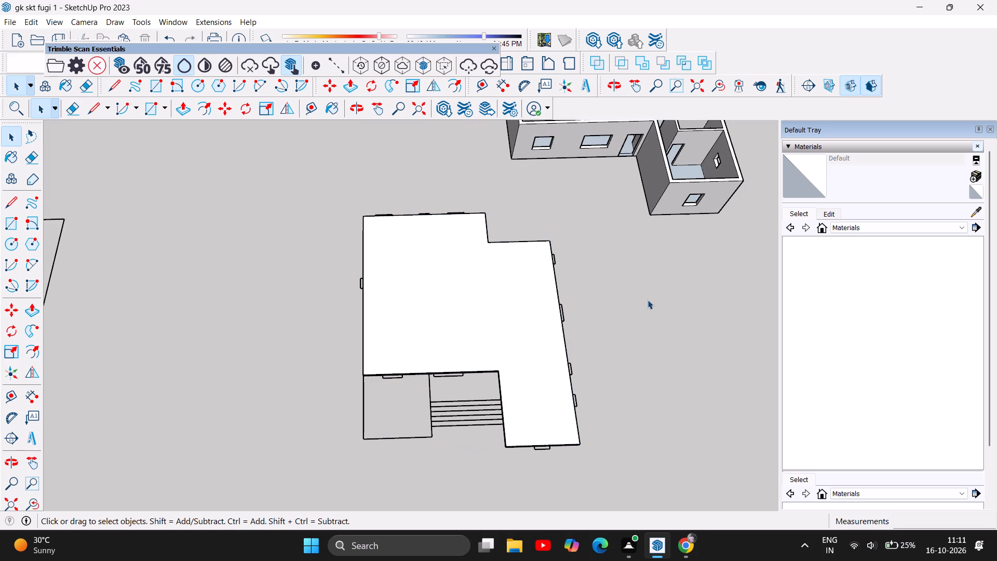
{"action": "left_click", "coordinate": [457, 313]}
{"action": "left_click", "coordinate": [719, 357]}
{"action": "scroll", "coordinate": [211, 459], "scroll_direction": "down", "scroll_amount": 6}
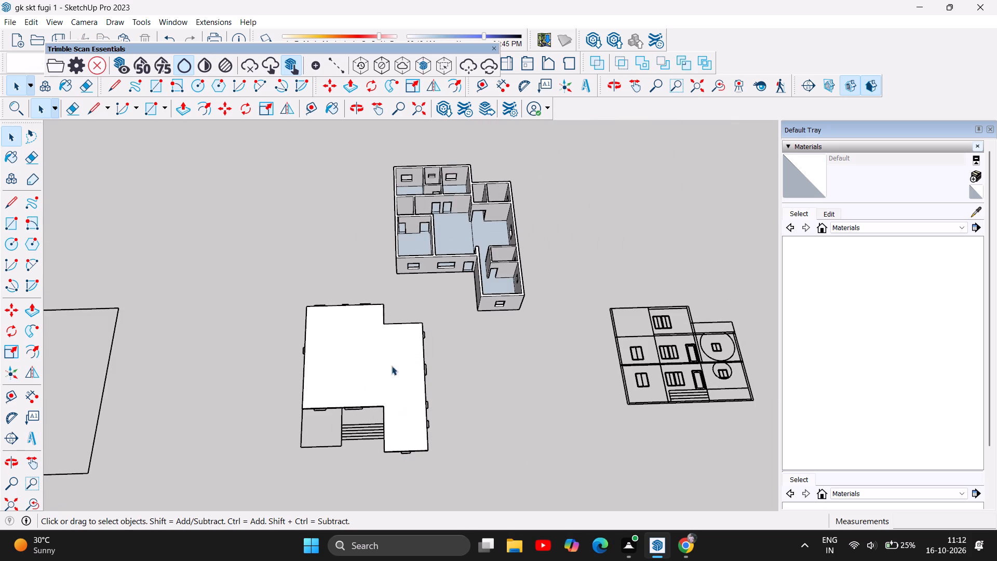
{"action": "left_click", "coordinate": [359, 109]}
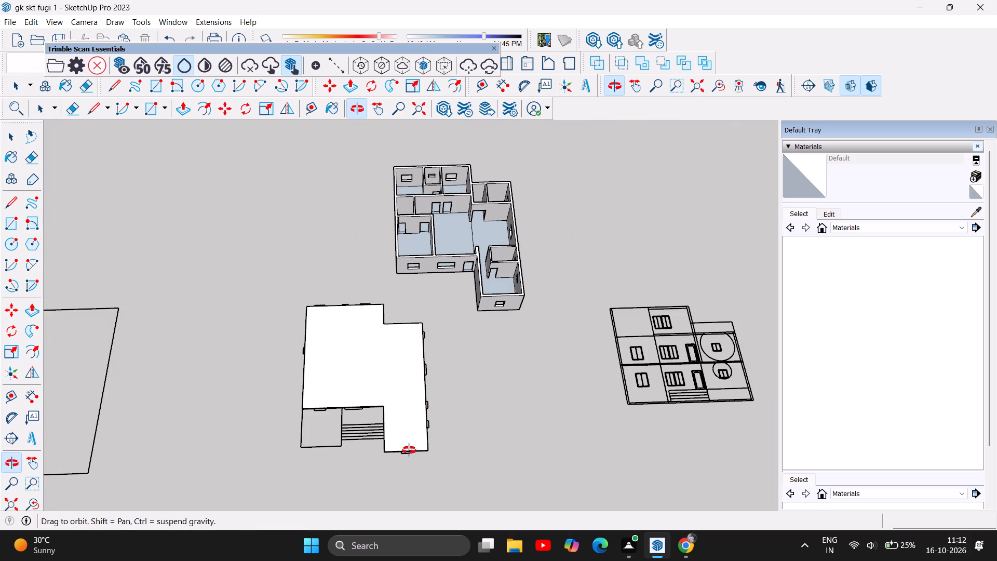
Examine the open-topped house model and the flat floor slab with front steps from several angles.
{"action": "left_click_drag", "start_coordinate": [409, 450], "coordinate": [423, 246]}
{"action": "left_click_drag", "start_coordinate": [425, 430], "coordinate": [453, 364]}
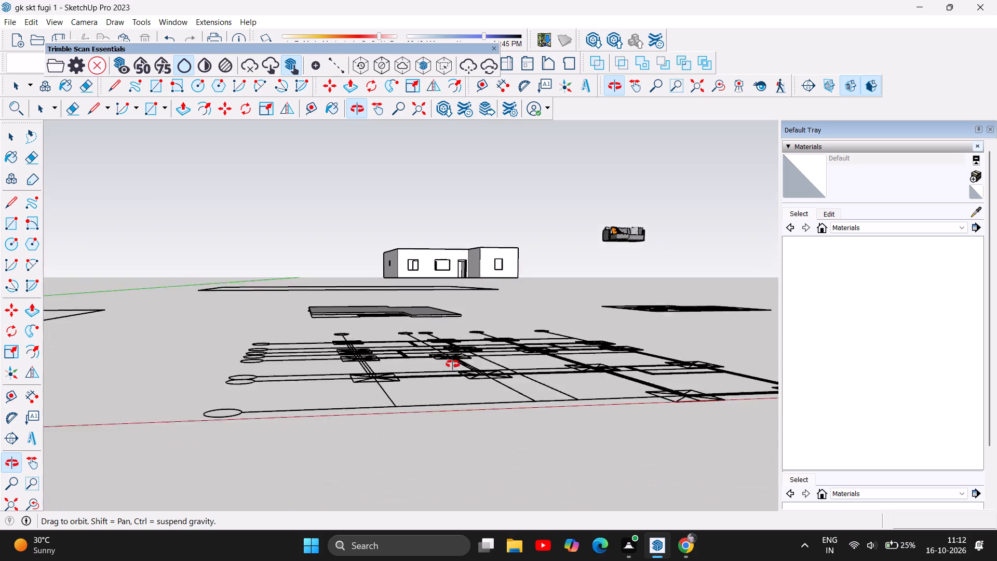
{"action": "left_click_drag", "start_coordinate": [453, 364], "coordinate": [384, 444]}
{"action": "scroll", "coordinate": [353, 368], "scroll_direction": "up", "scroll_amount": 4}
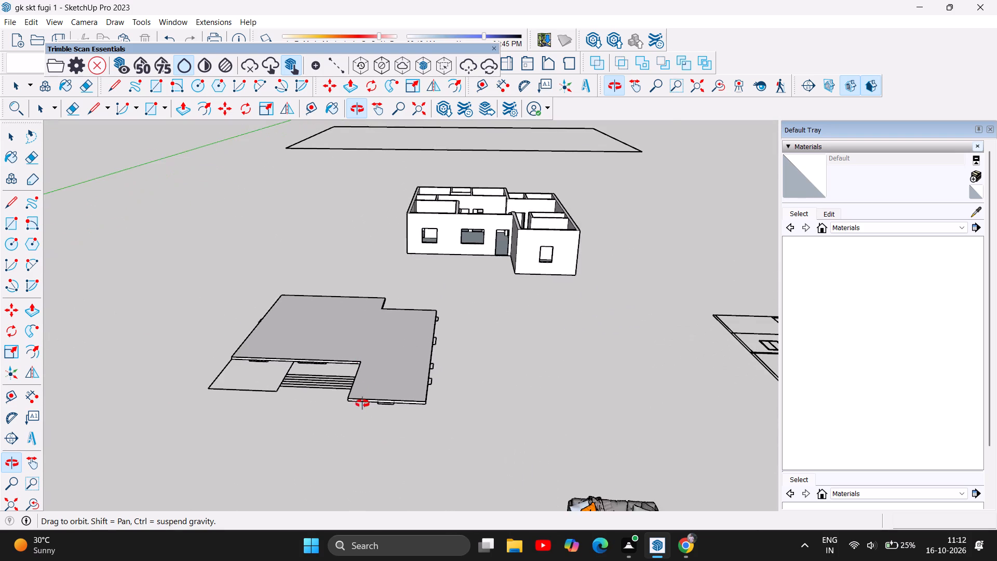
{"action": "scroll", "coordinate": [362, 404], "scroll_direction": "up", "scroll_amount": 5}
{"action": "left_click_drag", "start_coordinate": [315, 413], "coordinate": [426, 402]}
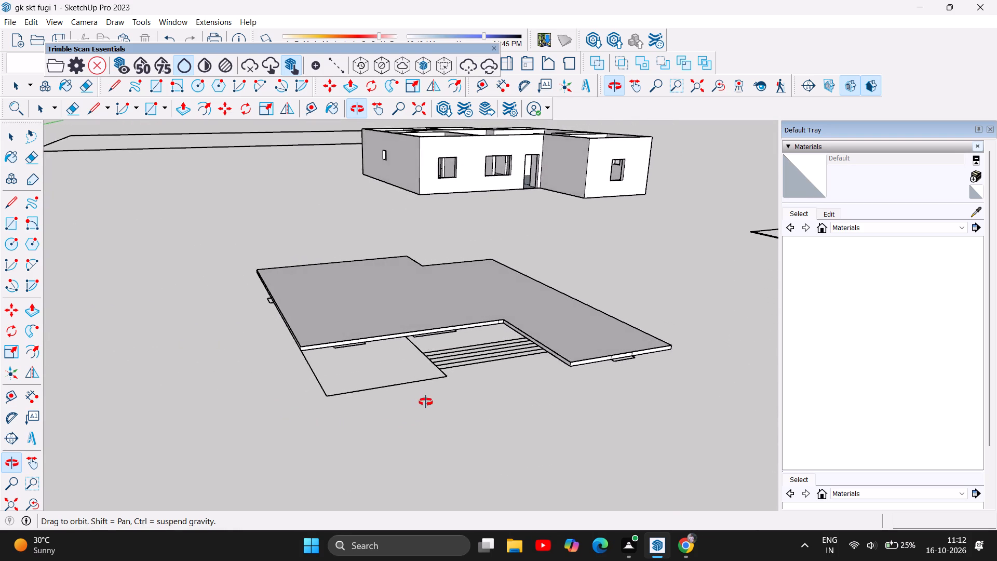
{"action": "left_click_drag", "start_coordinate": [426, 402], "coordinate": [357, 379]}
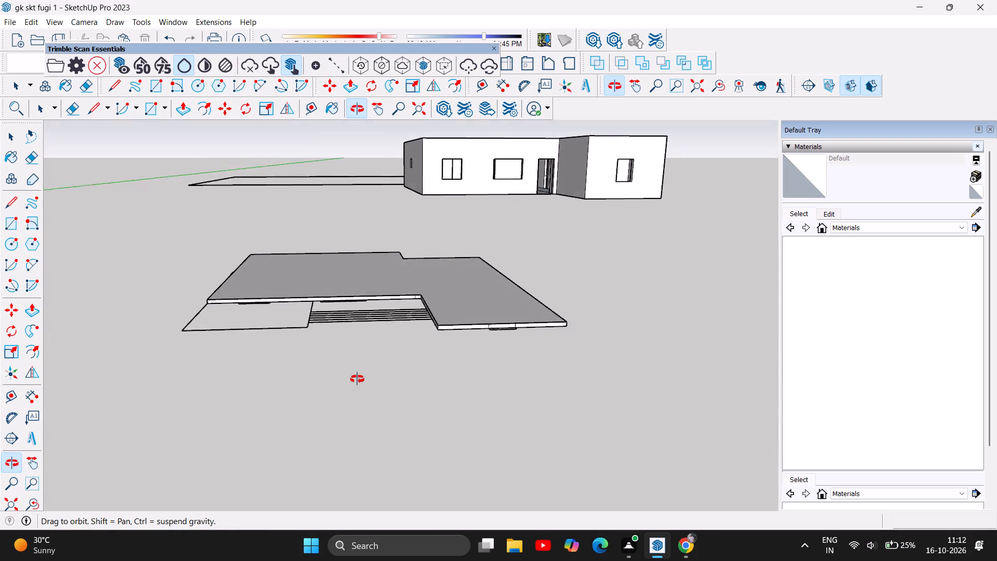
{"action": "left_click_drag", "start_coordinate": [357, 379], "coordinate": [331, 435]}
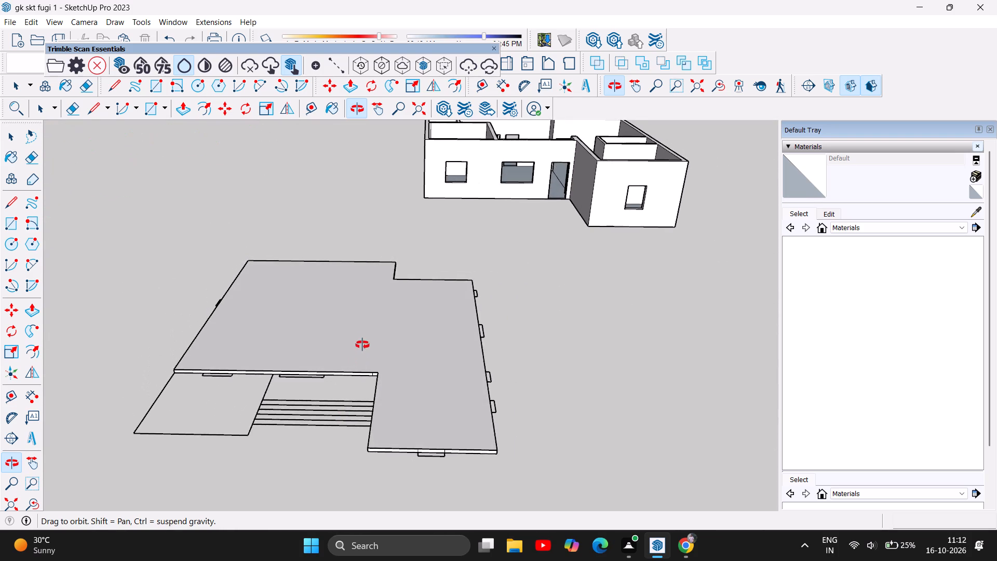
{"action": "left_click_drag", "start_coordinate": [361, 339], "coordinate": [365, 442]}
{"action": "left_click_drag", "start_coordinate": [396, 333], "coordinate": [398, 395]}
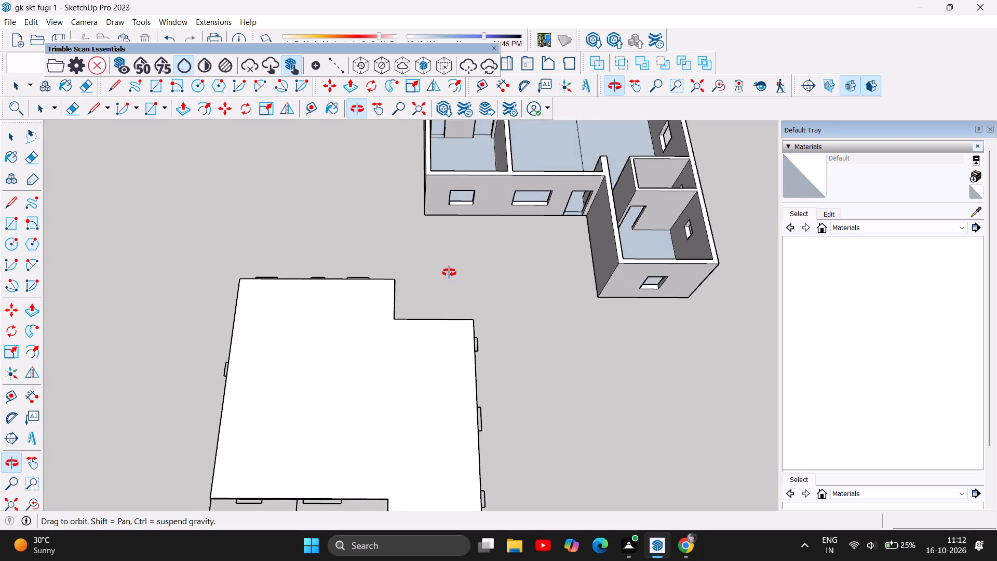
{"action": "scroll", "coordinate": [450, 270], "scroll_direction": "down", "scroll_amount": 6}
{"action": "scroll", "coordinate": [429, 392], "scroll_direction": "down", "scroll_amount": 5}
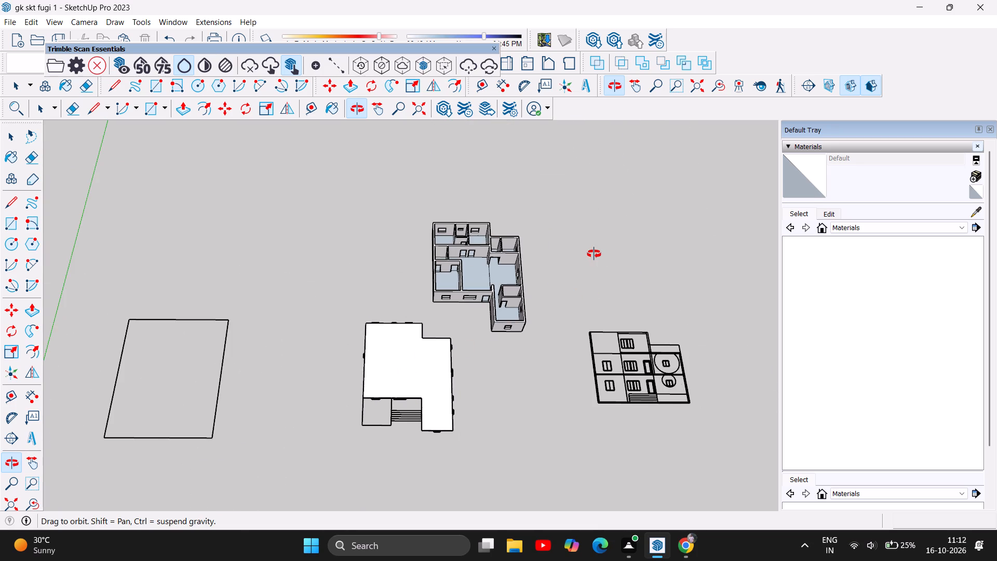
{"action": "scroll", "coordinate": [594, 254], "scroll_direction": "up", "scroll_amount": 2}
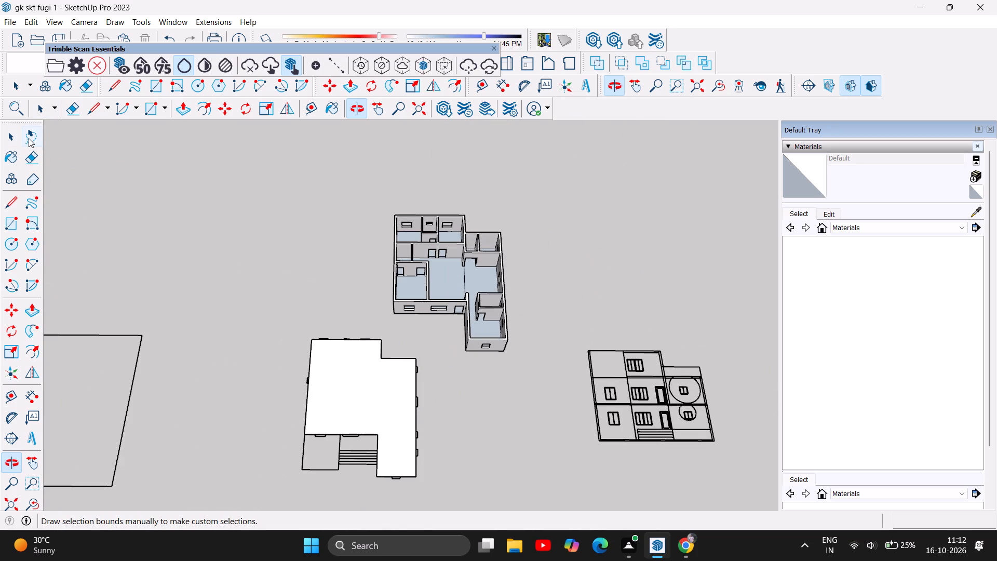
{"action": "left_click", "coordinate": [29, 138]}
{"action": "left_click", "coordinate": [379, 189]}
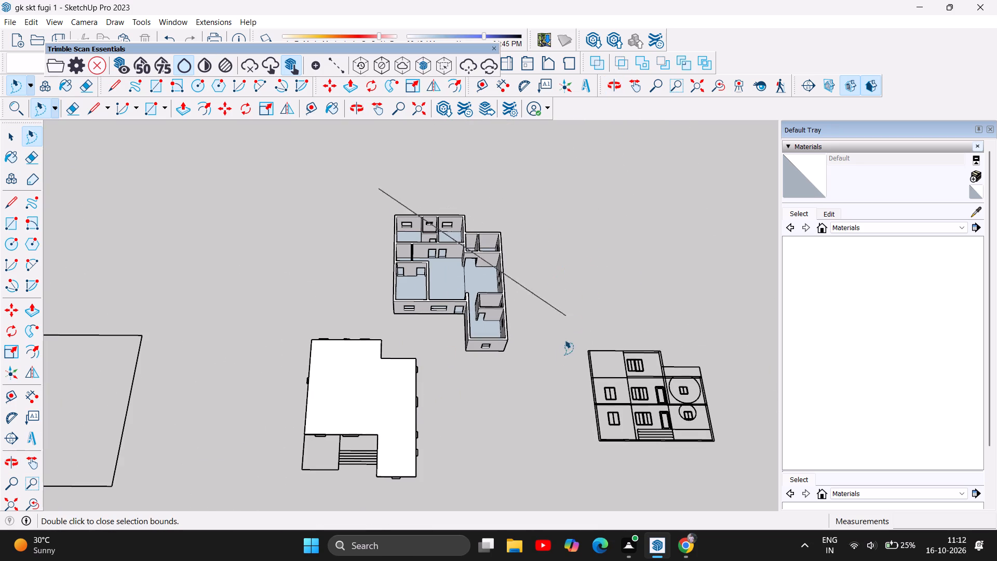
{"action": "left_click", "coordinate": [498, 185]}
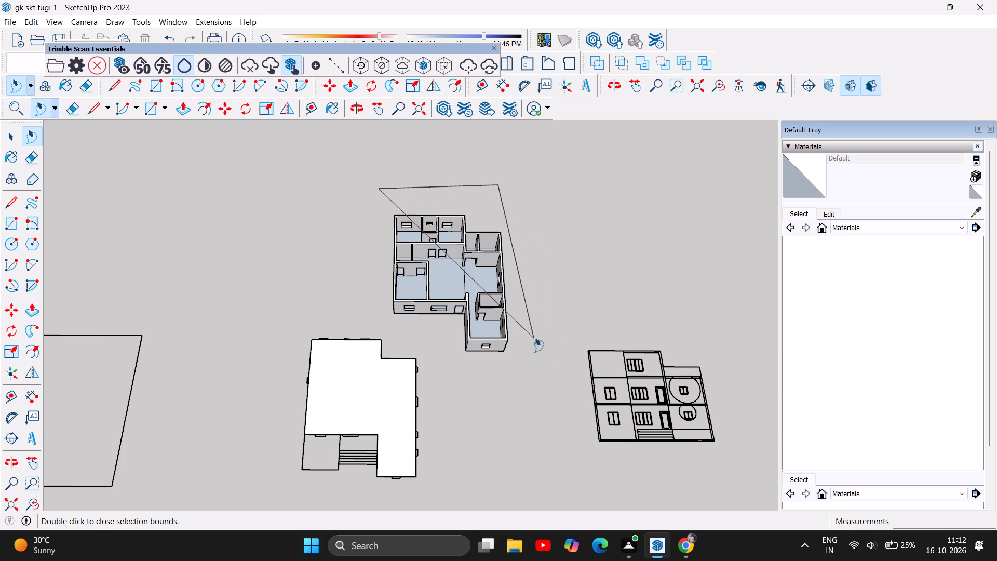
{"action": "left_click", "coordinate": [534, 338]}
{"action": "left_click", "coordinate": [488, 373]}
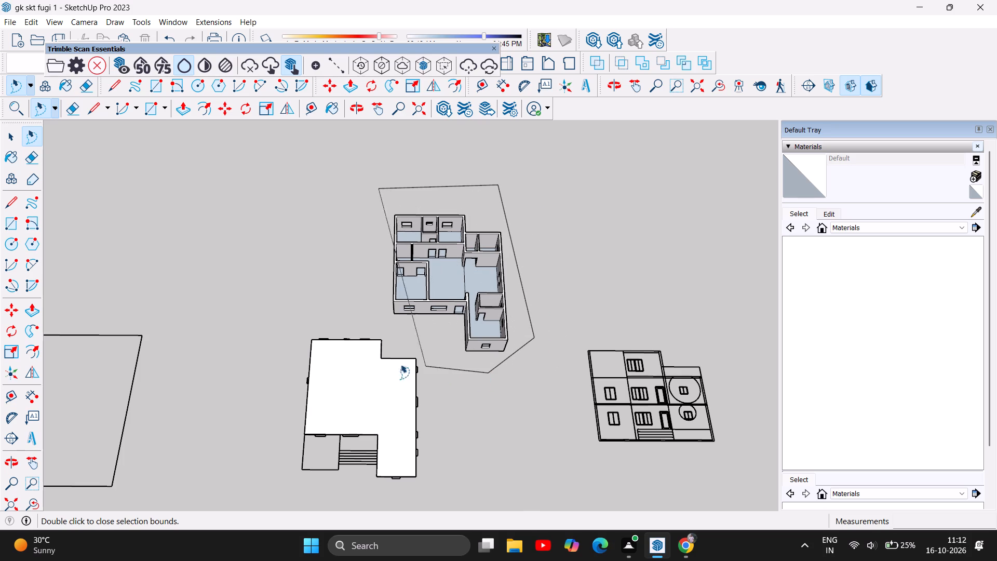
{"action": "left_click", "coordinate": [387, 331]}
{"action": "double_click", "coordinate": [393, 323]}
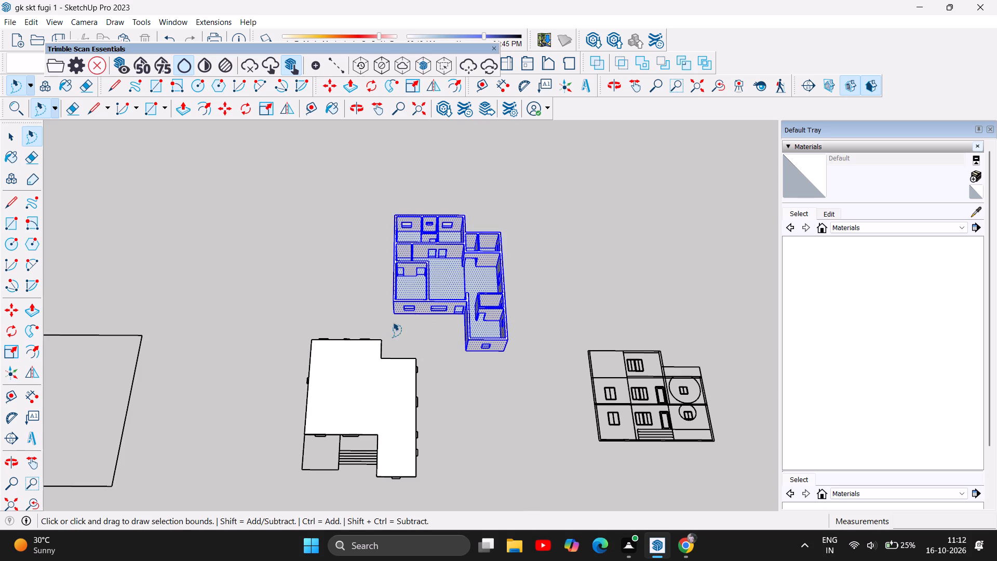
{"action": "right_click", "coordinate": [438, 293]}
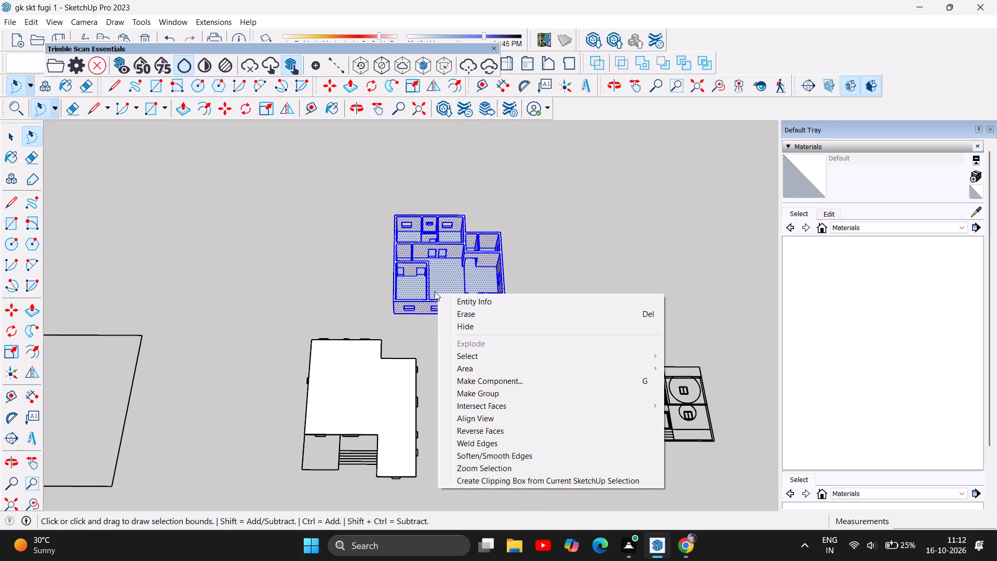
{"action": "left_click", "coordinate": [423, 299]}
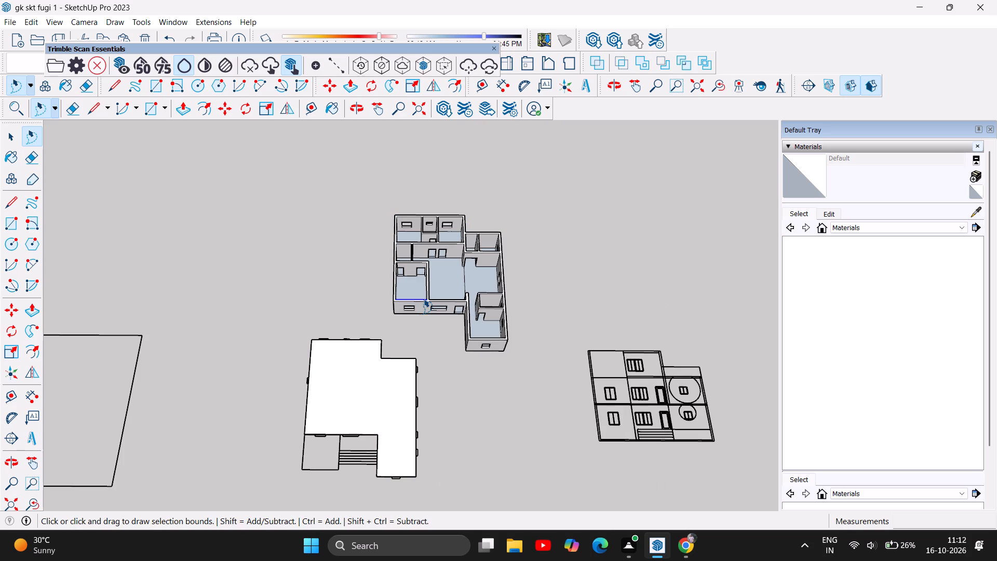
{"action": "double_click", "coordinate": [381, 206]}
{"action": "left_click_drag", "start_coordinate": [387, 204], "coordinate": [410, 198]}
Lasso-select the whole walled house and move it about 61' 2" by its wall-top rear corner toward the floor slab's matching corner.
{"action": "left_click_drag", "start_coordinate": [388, 206], "coordinate": [490, 370]}
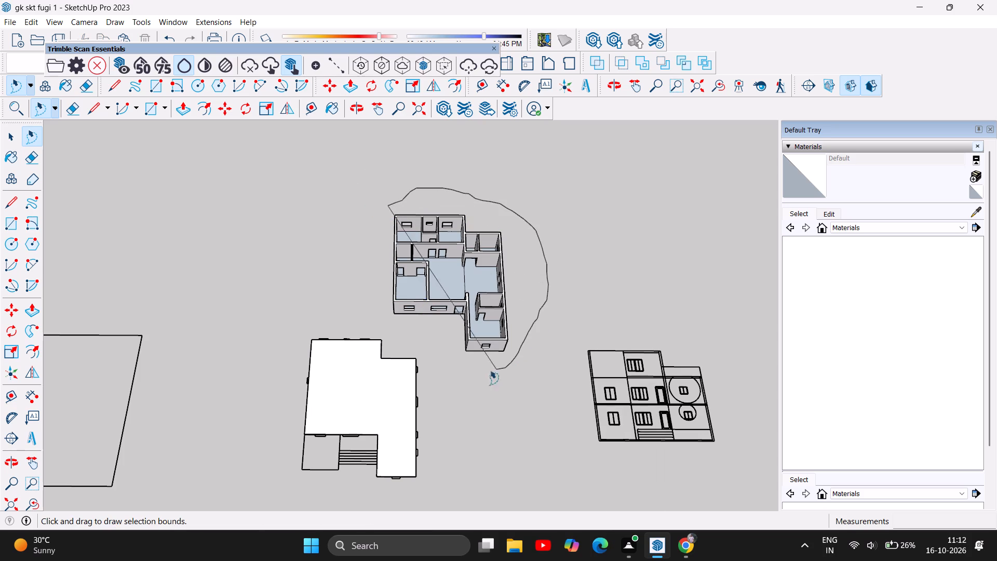
{"action": "left_click_drag", "start_coordinate": [490, 370], "coordinate": [367, 299]}
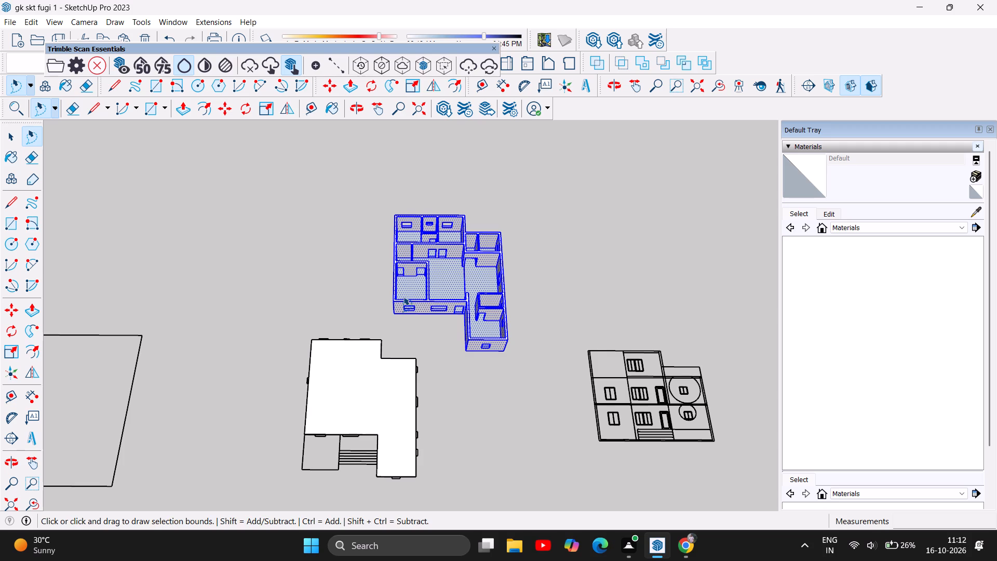
{"action": "left_click", "coordinate": [328, 85]}
{"action": "scroll", "coordinate": [396, 217], "scroll_direction": "up", "scroll_amount": 2}
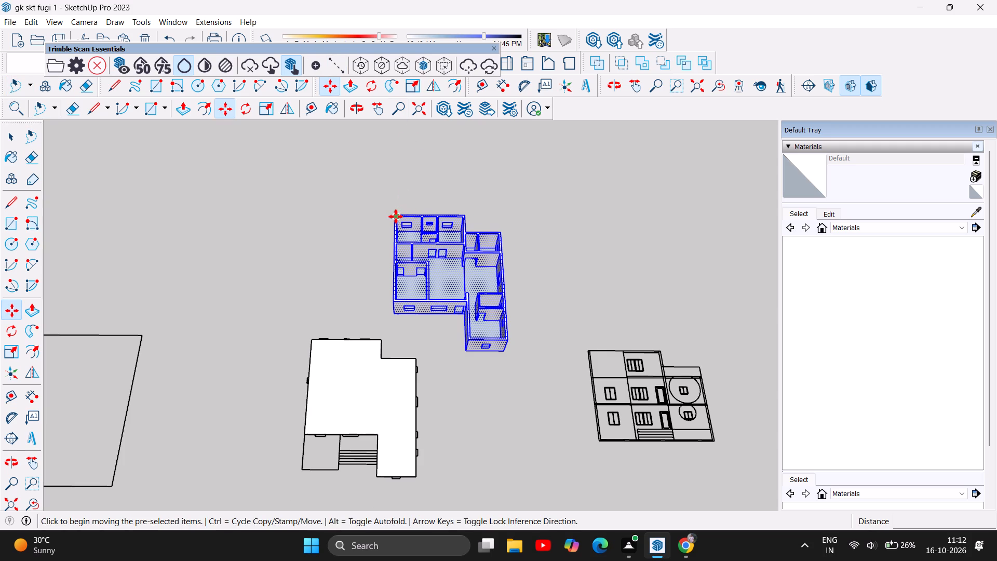
{"action": "scroll", "coordinate": [396, 217], "scroll_direction": "up", "scroll_amount": 17}
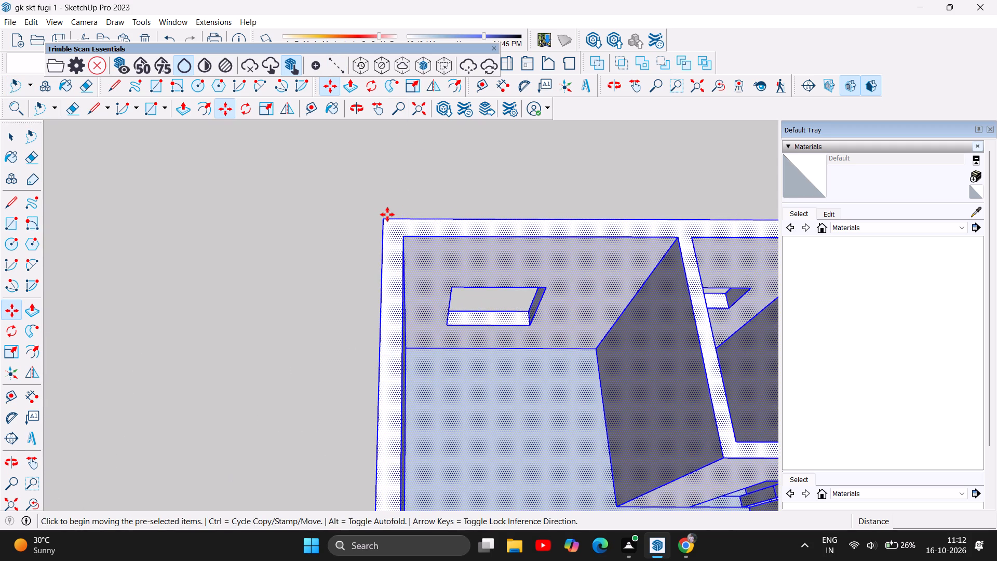
{"action": "left_click", "coordinate": [383, 218]}
{"action": "scroll", "coordinate": [409, 196], "scroll_direction": "down", "scroll_amount": 5}
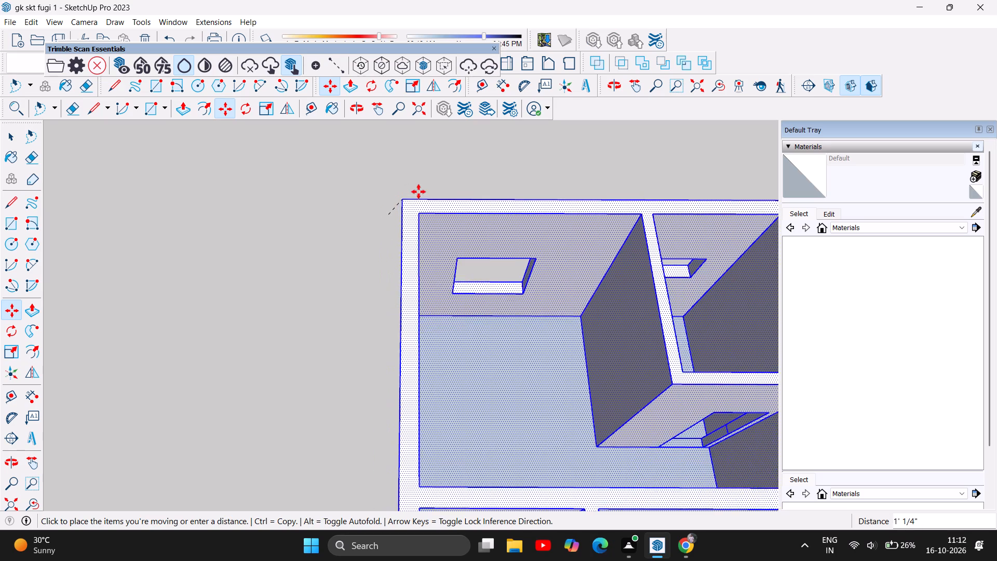
{"action": "scroll", "coordinate": [442, 180], "scroll_direction": "down", "scroll_amount": 19}
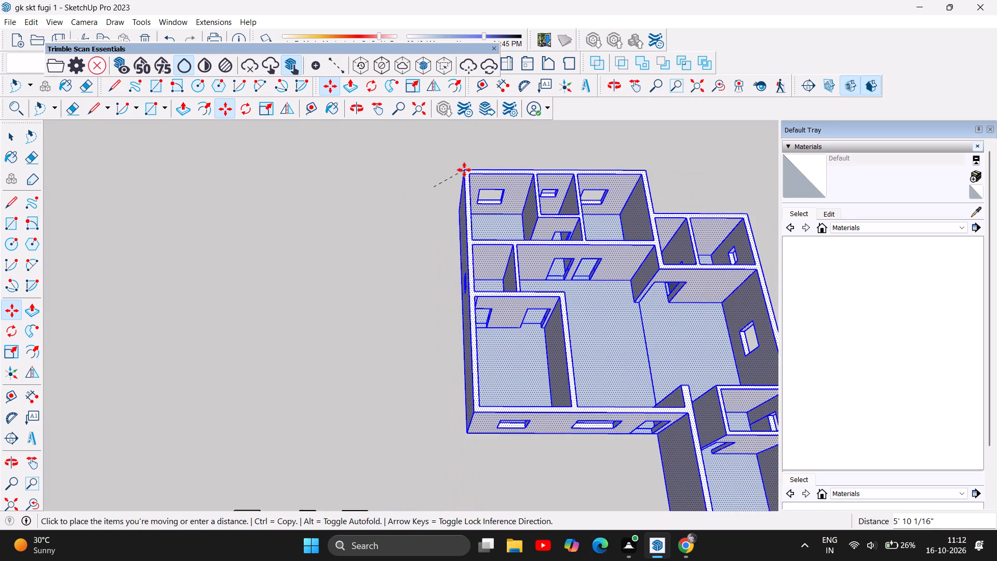
{"action": "scroll", "coordinate": [465, 170], "scroll_direction": "down", "scroll_amount": 13}
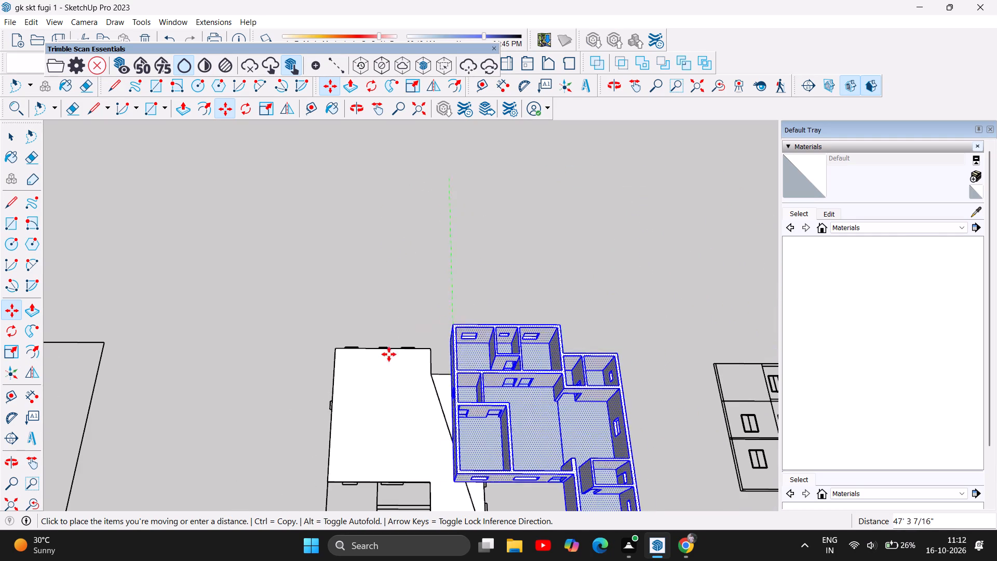
{"action": "scroll", "coordinate": [370, 361], "scroll_direction": "up", "scroll_amount": 7}
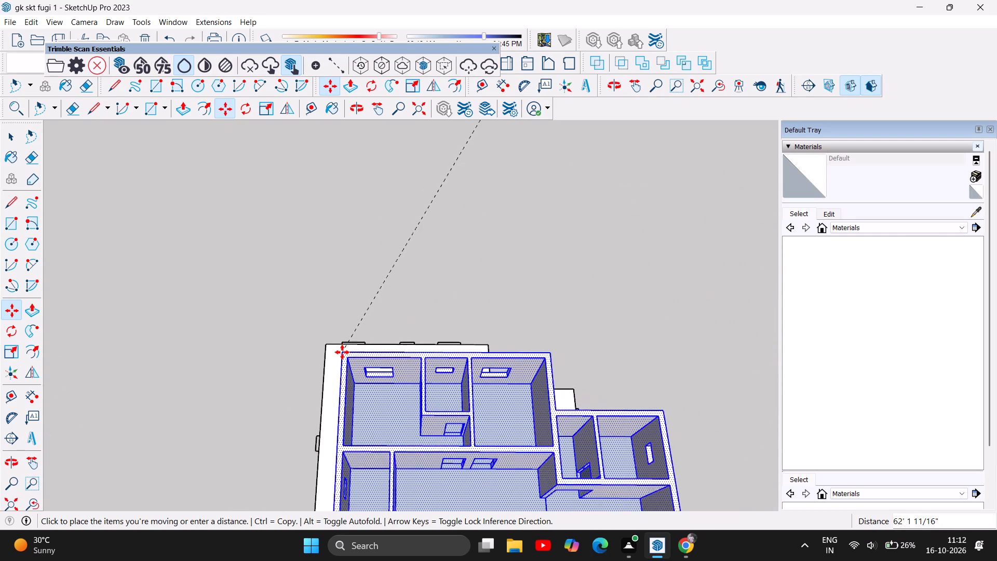
{"action": "scroll", "coordinate": [342, 352], "scroll_direction": "up", "scroll_amount": 2}
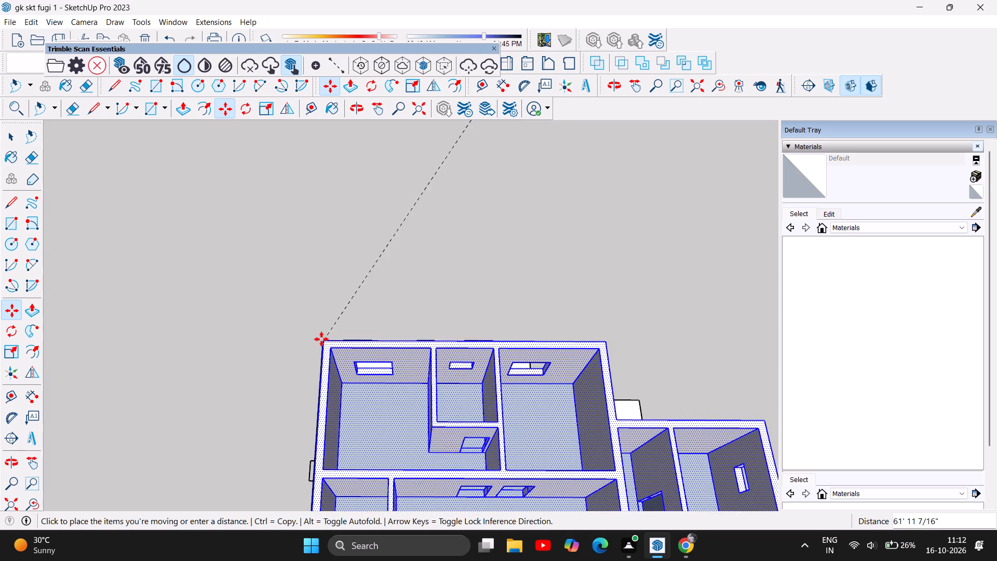
{"action": "scroll", "coordinate": [321, 339], "scroll_direction": "up", "scroll_amount": 13}
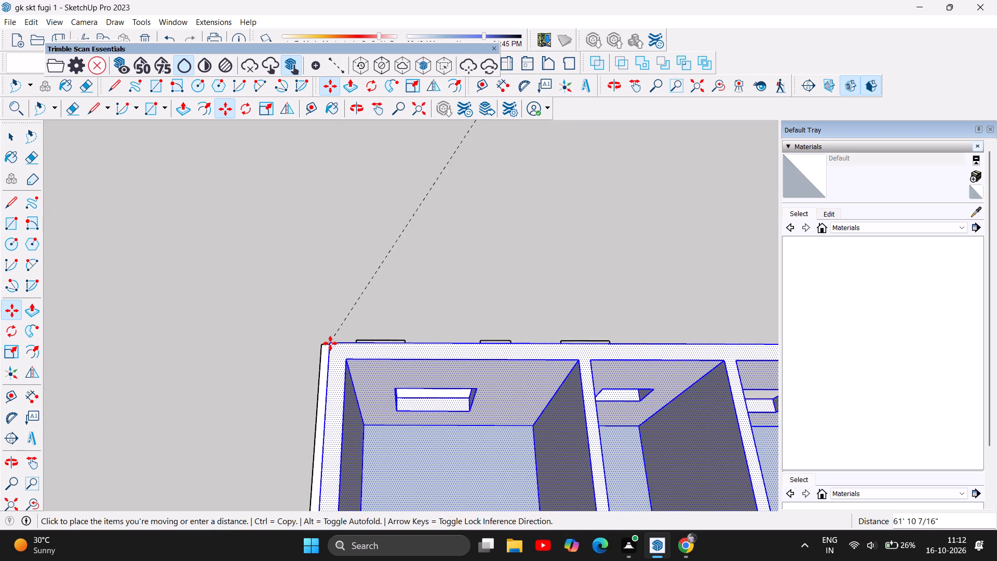
{"action": "scroll", "coordinate": [318, 336], "scroll_direction": "up", "scroll_amount": 6}
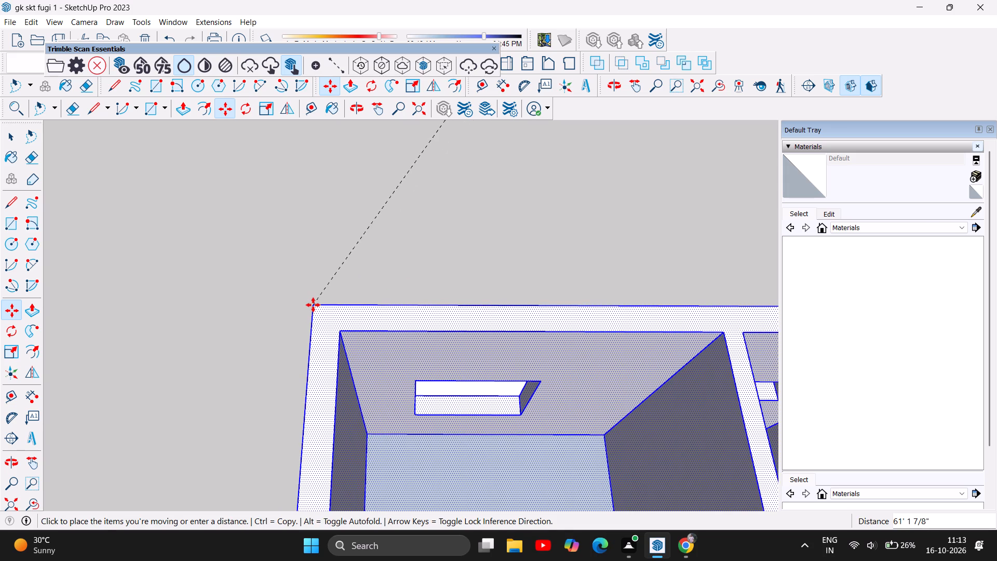
{"action": "left_click", "coordinate": [313, 305]}
Move the selected house about 6' 7" from its bottom outer wall corner onto the floor slab's matching corner.
{"action": "scroll", "coordinate": [463, 263], "scroll_direction": "down", "scroll_amount": 18}
{"action": "scroll", "coordinate": [525, 278], "scroll_direction": "up", "scroll_amount": 3}
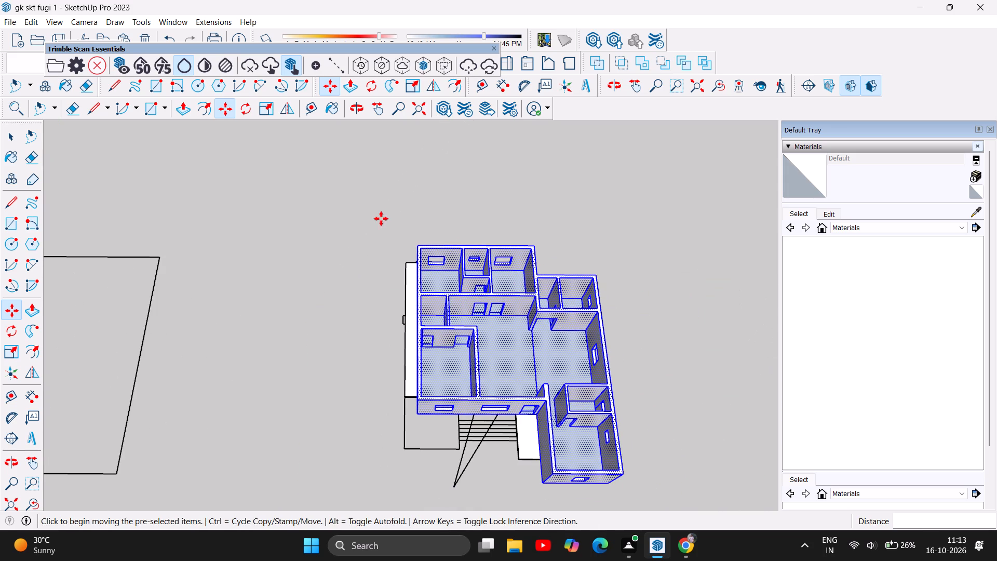
{"action": "left_click", "coordinate": [354, 101]}
{"action": "left_click_drag", "start_coordinate": [331, 300], "coordinate": [571, 257]}
{"action": "scroll", "coordinate": [318, 296], "scroll_direction": "up", "scroll_amount": 5}
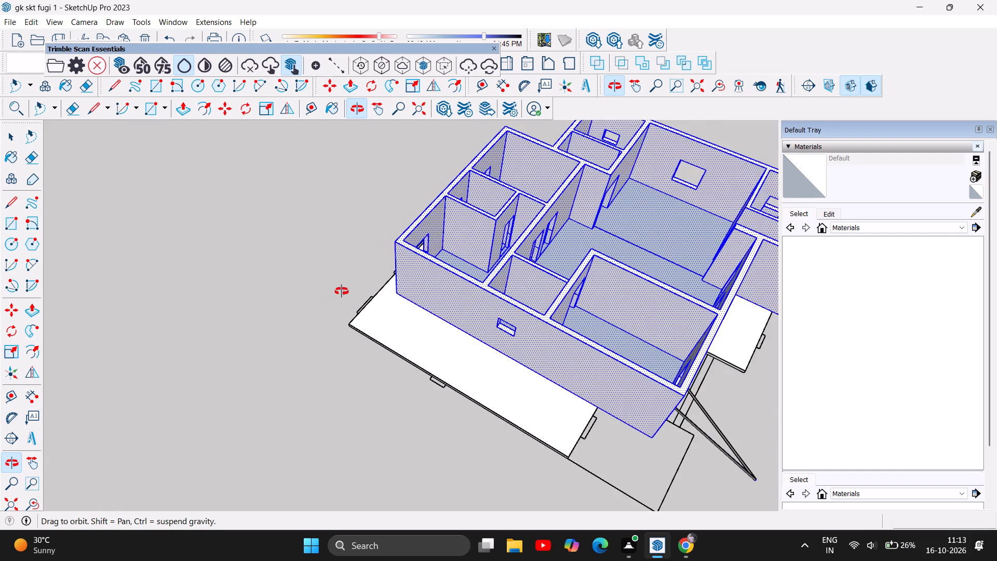
{"action": "scroll", "coordinate": [387, 291], "scroll_direction": "up", "scroll_amount": 5}
{"action": "scroll", "coordinate": [284, 324], "scroll_direction": "down", "scroll_amount": 4}
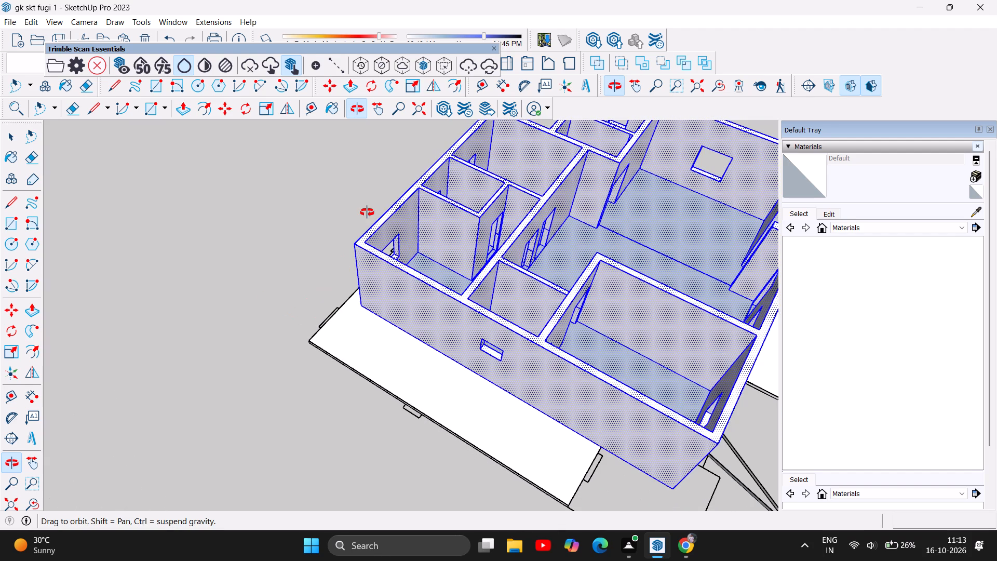
{"action": "left_click", "coordinate": [331, 83]}
{"action": "scroll", "coordinate": [327, 326], "scroll_direction": "up", "scroll_amount": 8}
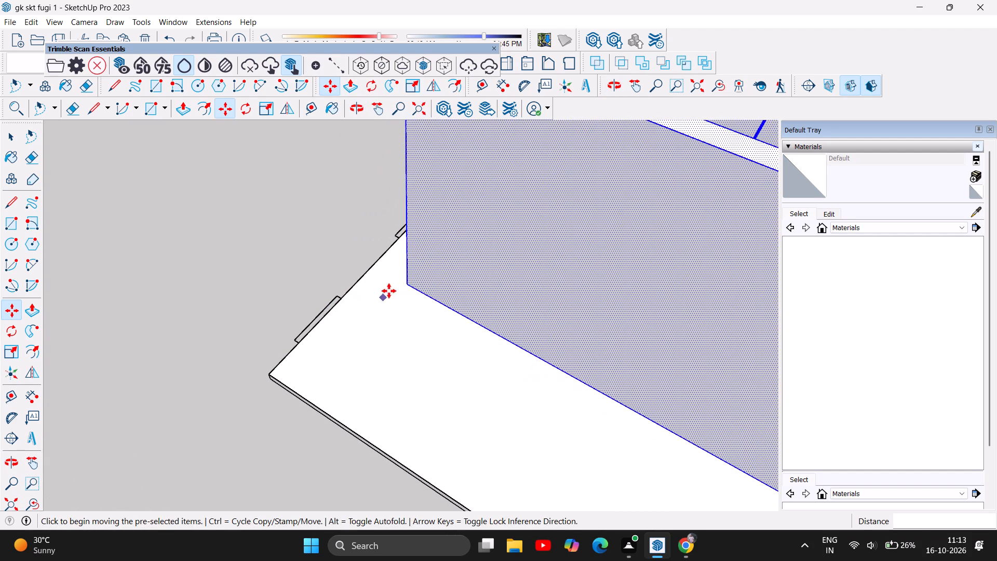
{"action": "left_click", "coordinate": [408, 282]}
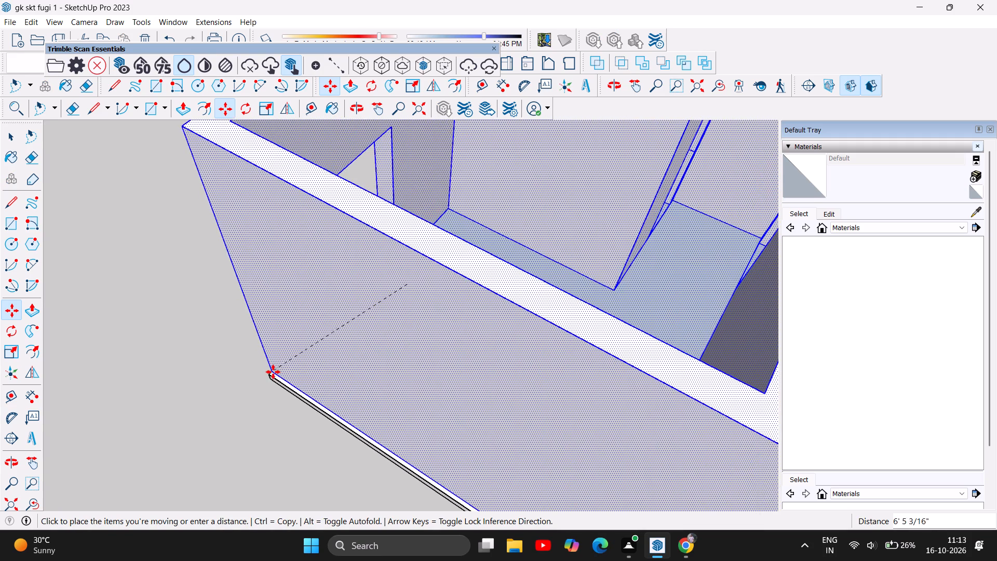
{"action": "scroll", "coordinate": [271, 374], "scroll_direction": "up", "scroll_amount": 6}
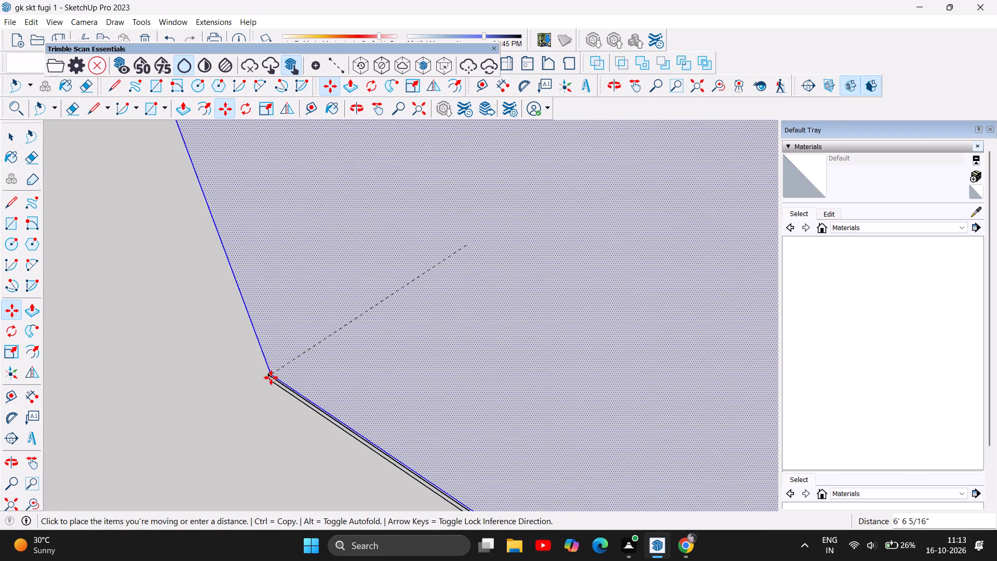
{"action": "scroll", "coordinate": [271, 378], "scroll_direction": "up", "scroll_amount": 19}
{"action": "scroll", "coordinate": [271, 369], "scroll_direction": "up", "scroll_amount": 6}
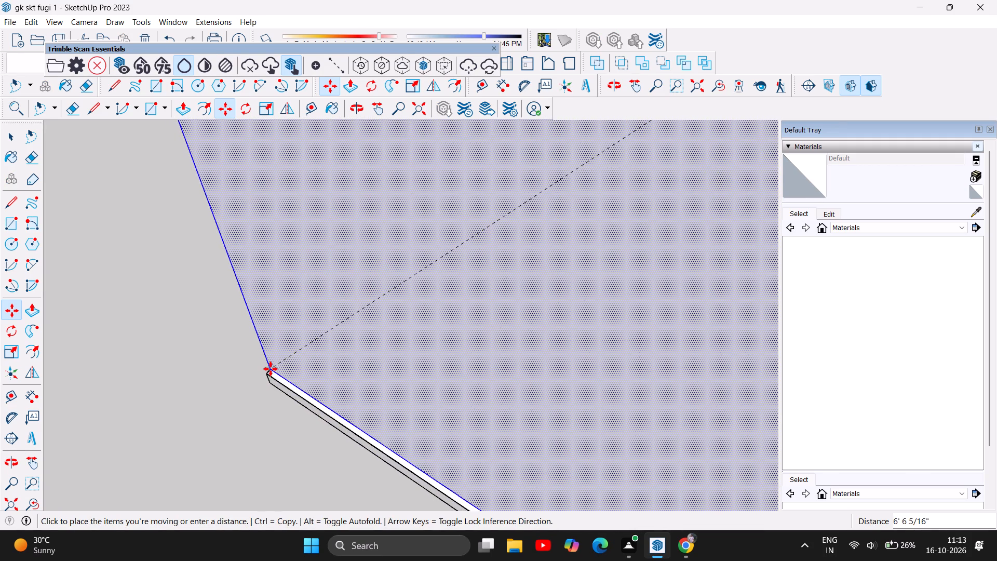
{"action": "scroll", "coordinate": [271, 369], "scroll_direction": "up", "scroll_amount": 1}
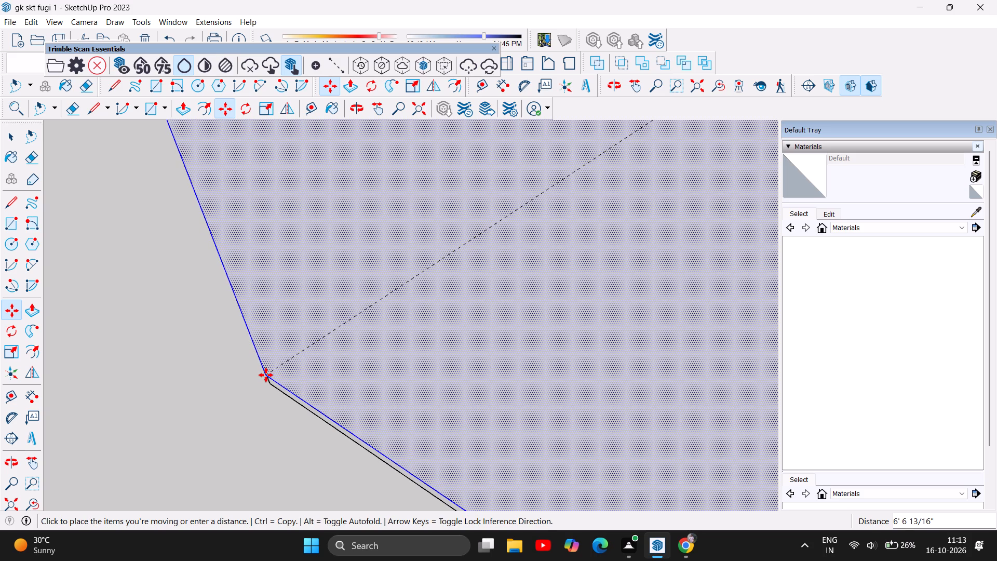
{"action": "left_click", "coordinate": [266, 375]}
{"action": "scroll", "coordinate": [174, 401], "scroll_direction": "up", "scroll_amount": 1}
{"action": "scroll", "coordinate": [176, 401], "scroll_direction": "down", "scroll_amount": 4}
{"action": "scroll", "coordinate": [213, 384], "scroll_direction": "up", "scroll_amount": 5}
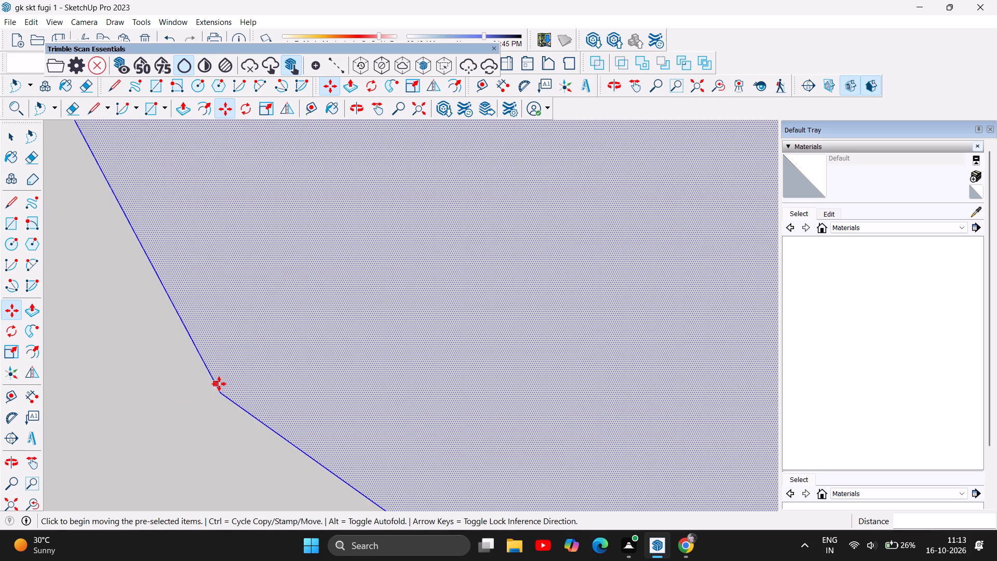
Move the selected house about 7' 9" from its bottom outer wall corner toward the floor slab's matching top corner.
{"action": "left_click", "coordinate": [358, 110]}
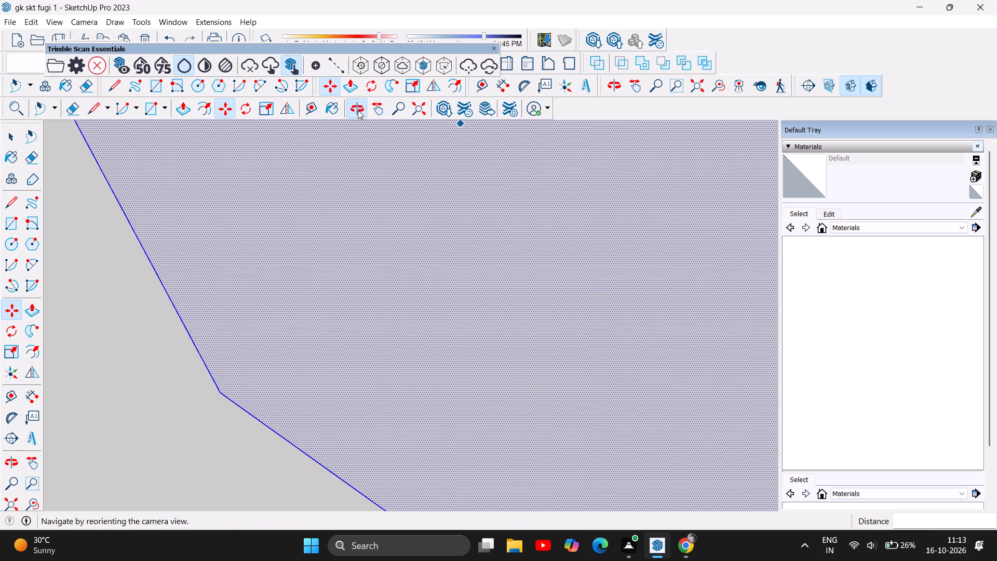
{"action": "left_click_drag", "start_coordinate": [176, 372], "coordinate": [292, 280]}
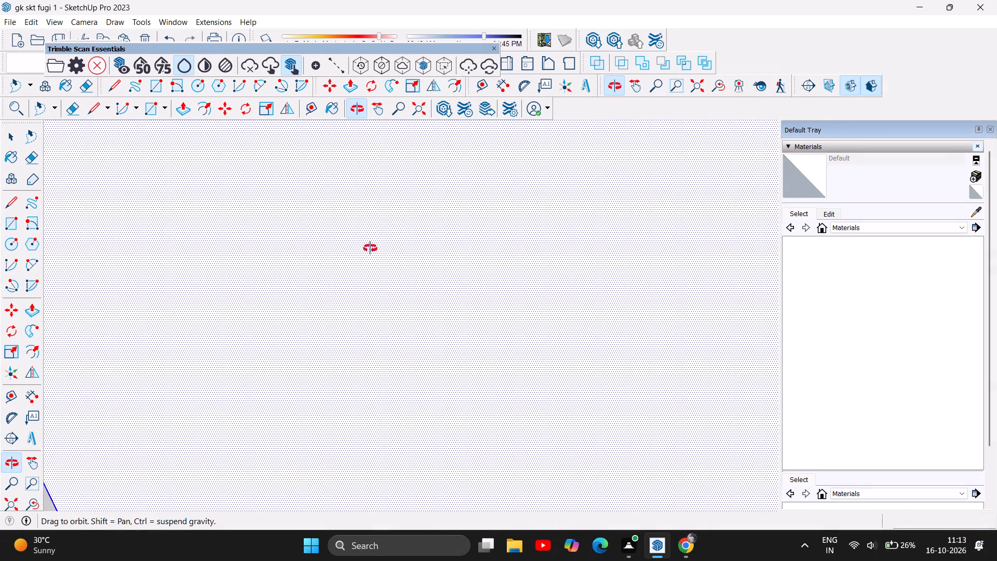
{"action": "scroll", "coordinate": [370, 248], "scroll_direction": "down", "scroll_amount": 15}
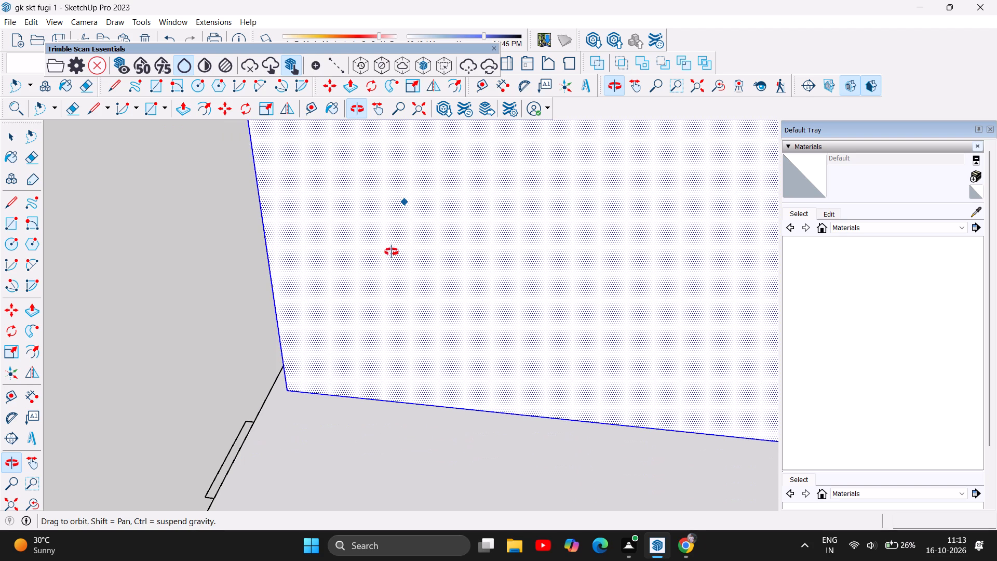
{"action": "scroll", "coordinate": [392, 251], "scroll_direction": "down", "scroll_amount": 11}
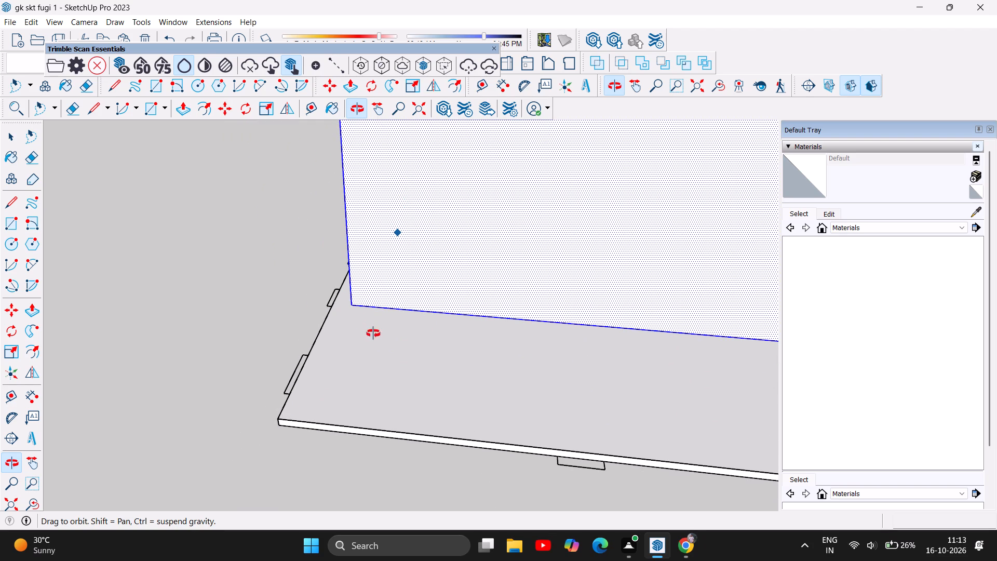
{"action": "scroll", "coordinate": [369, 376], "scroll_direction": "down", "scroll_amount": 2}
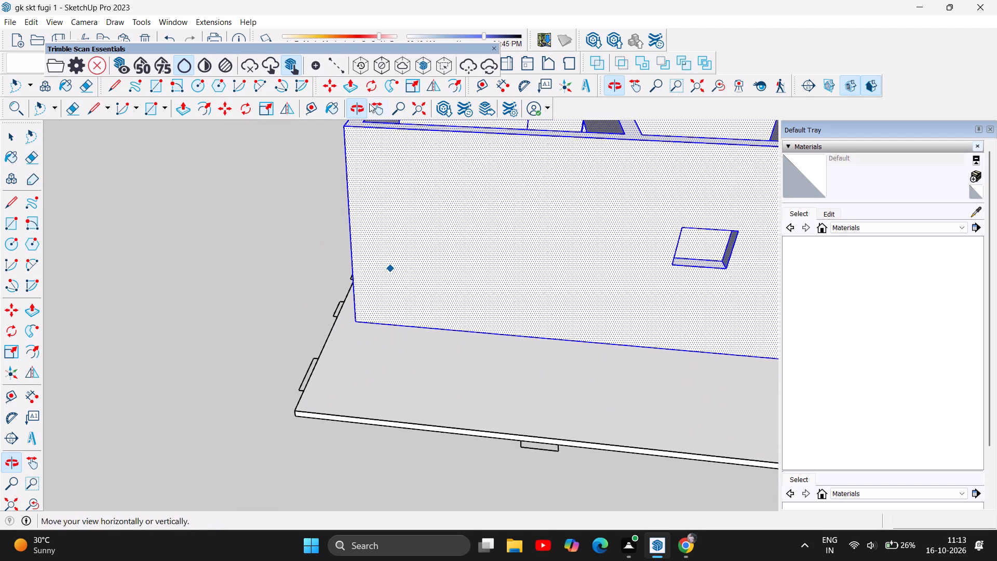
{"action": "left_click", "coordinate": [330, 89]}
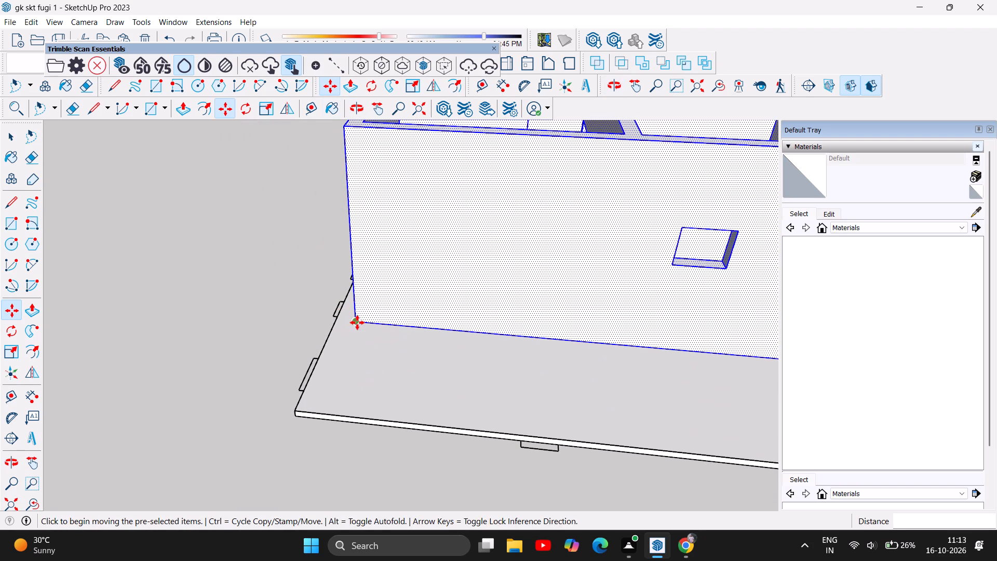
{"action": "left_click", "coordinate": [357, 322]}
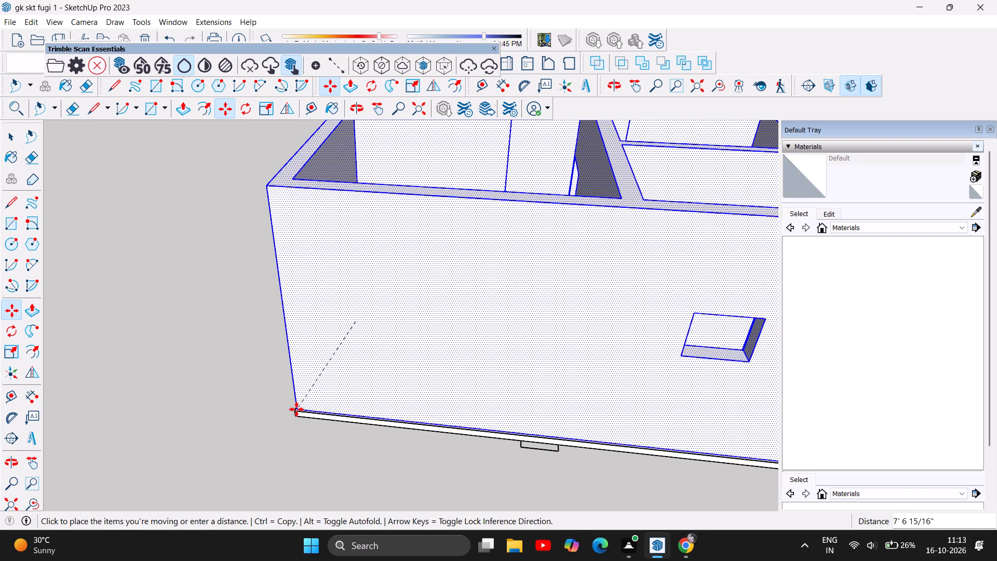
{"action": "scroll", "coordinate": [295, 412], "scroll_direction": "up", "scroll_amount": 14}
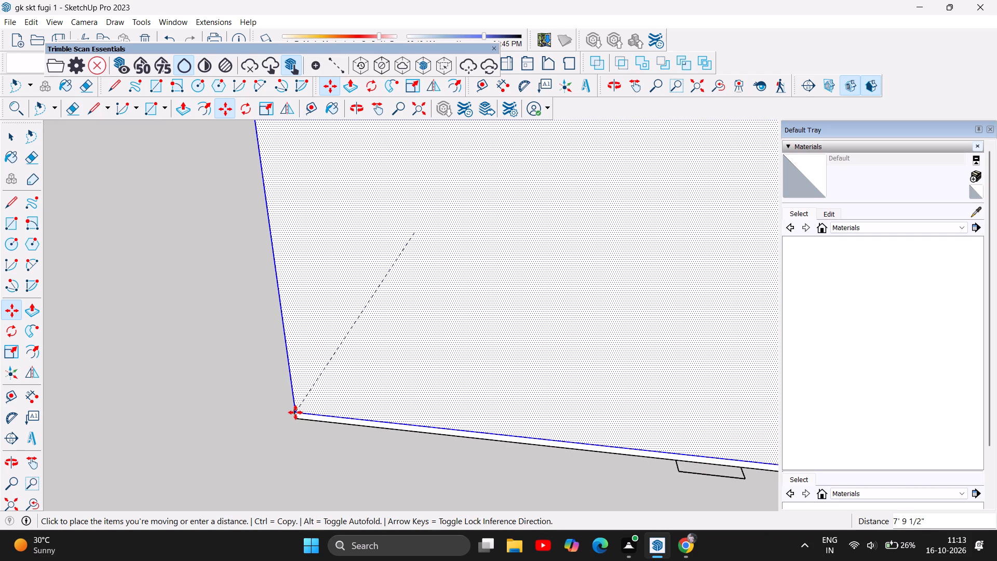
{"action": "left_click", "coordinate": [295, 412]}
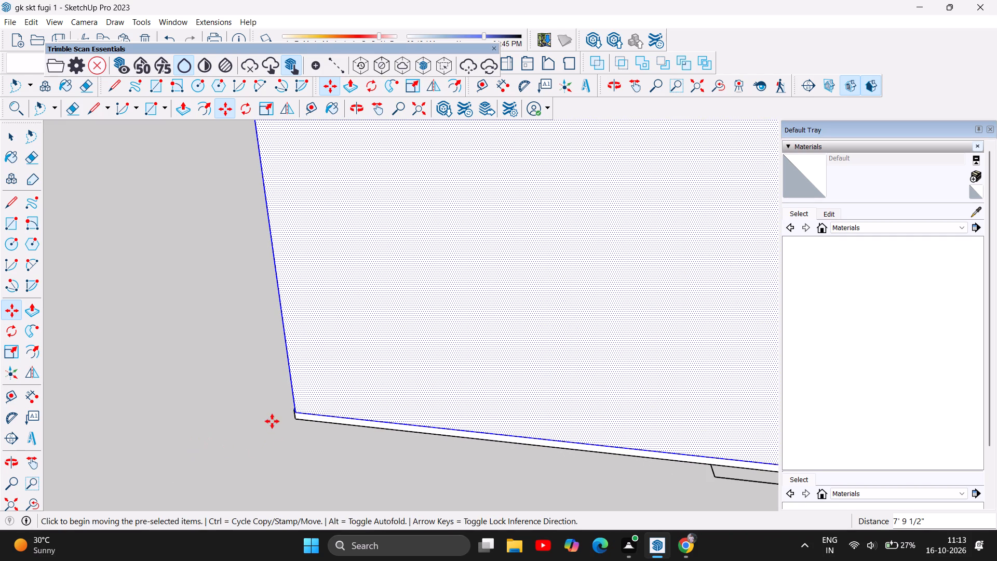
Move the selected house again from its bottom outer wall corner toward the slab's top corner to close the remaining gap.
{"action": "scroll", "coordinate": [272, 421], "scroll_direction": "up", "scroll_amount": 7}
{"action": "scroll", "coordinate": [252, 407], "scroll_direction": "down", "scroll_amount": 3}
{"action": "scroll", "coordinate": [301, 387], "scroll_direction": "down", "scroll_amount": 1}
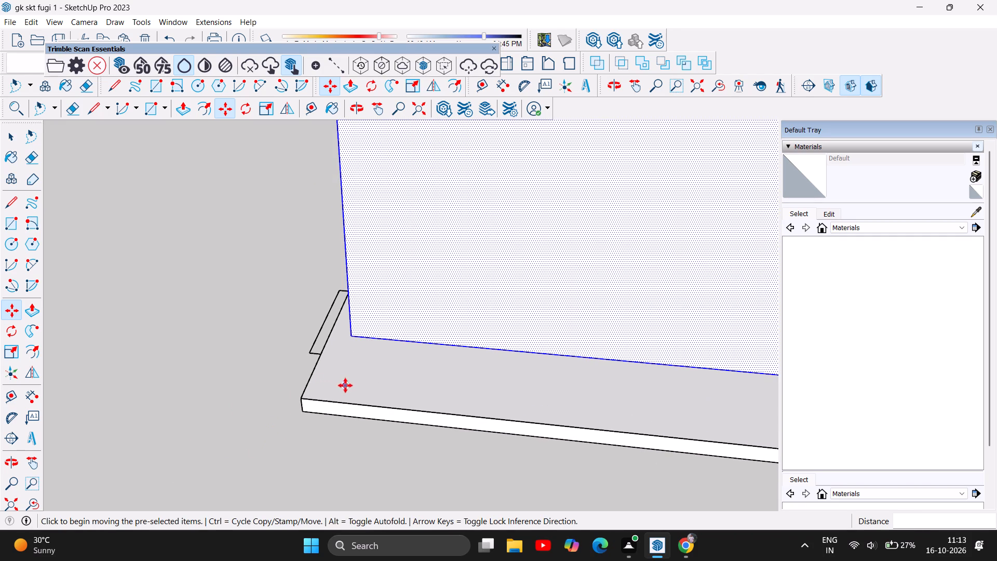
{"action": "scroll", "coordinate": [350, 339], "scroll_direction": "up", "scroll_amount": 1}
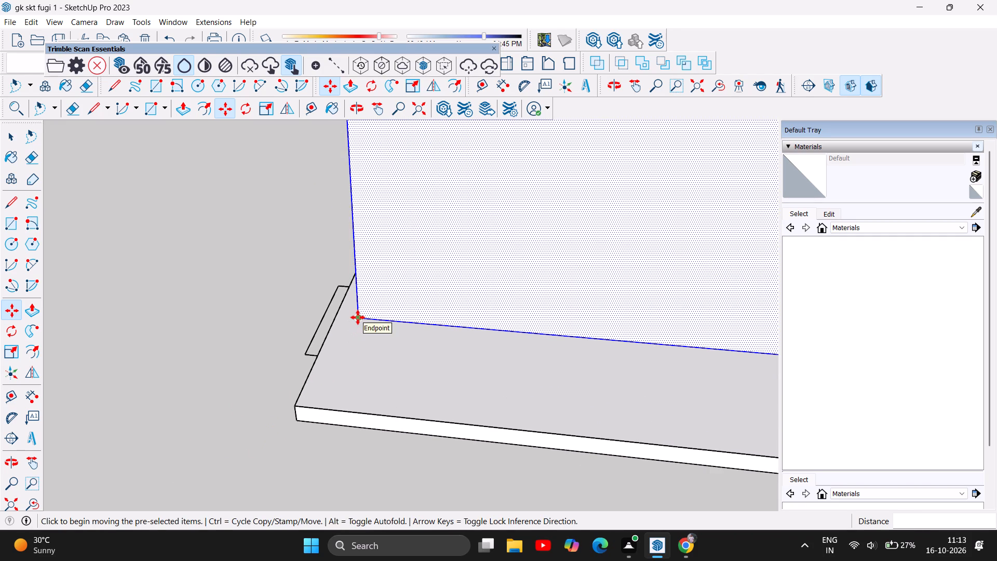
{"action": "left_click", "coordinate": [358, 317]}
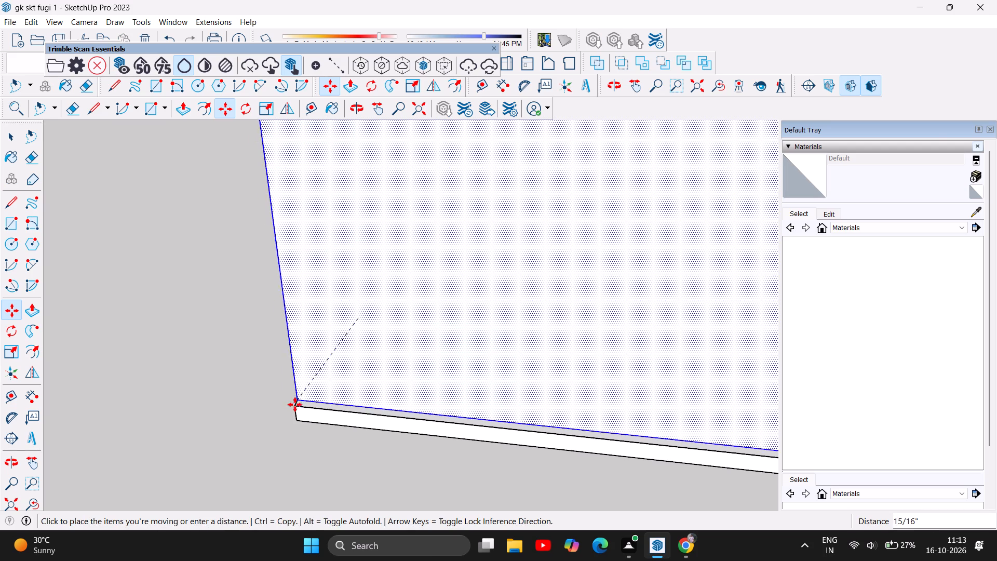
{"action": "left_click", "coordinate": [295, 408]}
Move the selected house about 15' 11" from its bottom outer wall corner onto the floor slab's matching top corner.
{"action": "scroll", "coordinate": [306, 438], "scroll_direction": "down", "scroll_amount": 3}
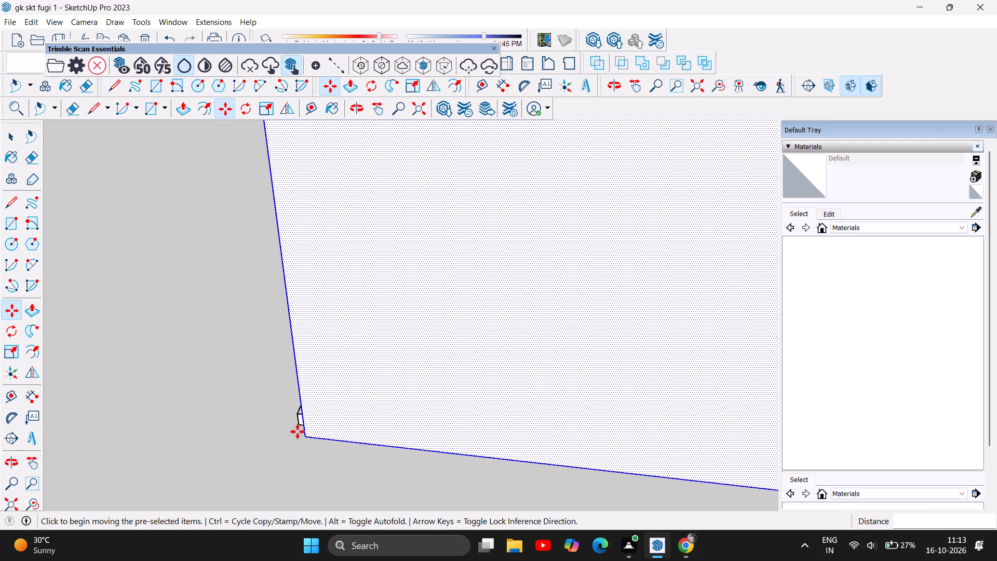
{"action": "scroll", "coordinate": [297, 429], "scroll_direction": "up", "scroll_amount": 6}
{"action": "scroll", "coordinate": [378, 383], "scroll_direction": "down", "scroll_amount": 8}
{"action": "left_click", "coordinate": [358, 111]}
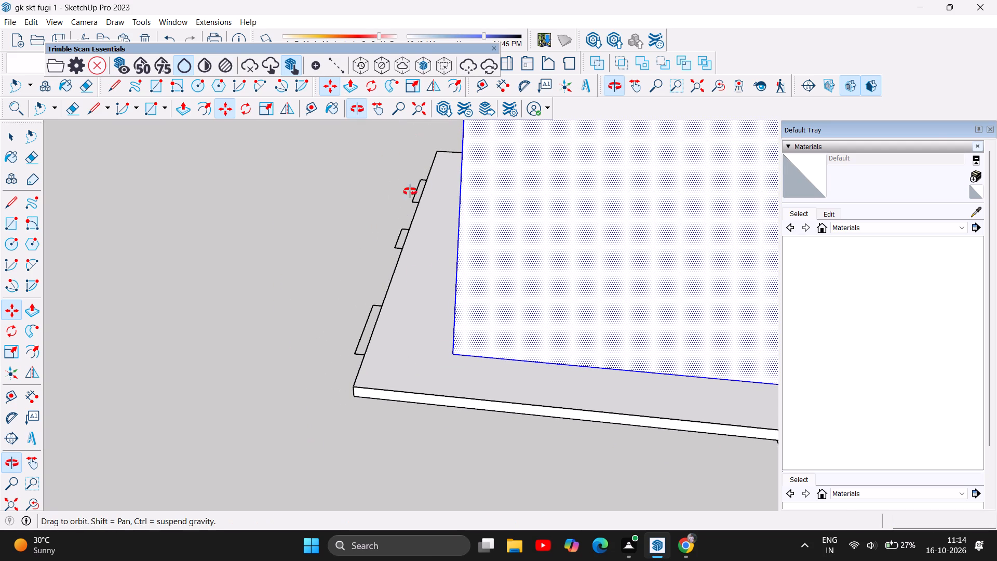
{"action": "scroll", "coordinate": [453, 366], "scroll_direction": "down", "scroll_amount": 12}
{"action": "scroll", "coordinate": [495, 371], "scroll_direction": "down", "scroll_amount": 4}
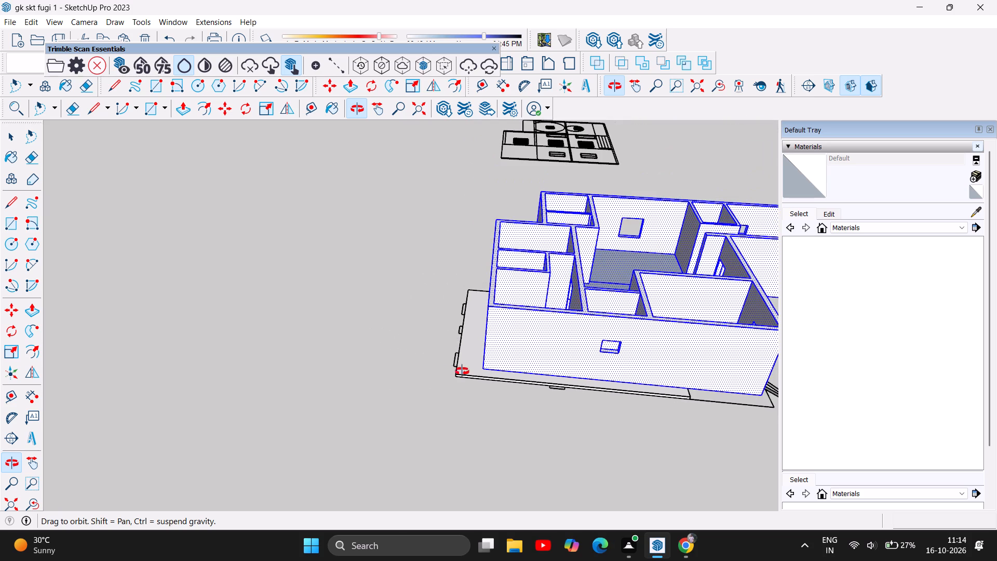
{"action": "left_click_drag", "start_coordinate": [448, 373], "coordinate": [558, 341]}
{"action": "scroll", "coordinate": [510, 343], "scroll_direction": "up", "scroll_amount": 1}
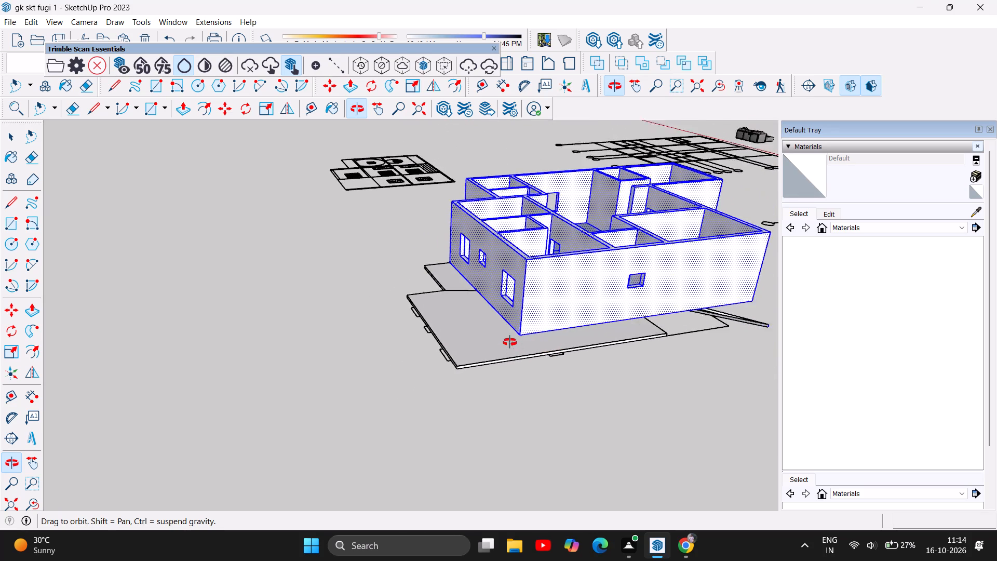
{"action": "scroll", "coordinate": [510, 342], "scroll_direction": "up", "scroll_amount": 9}
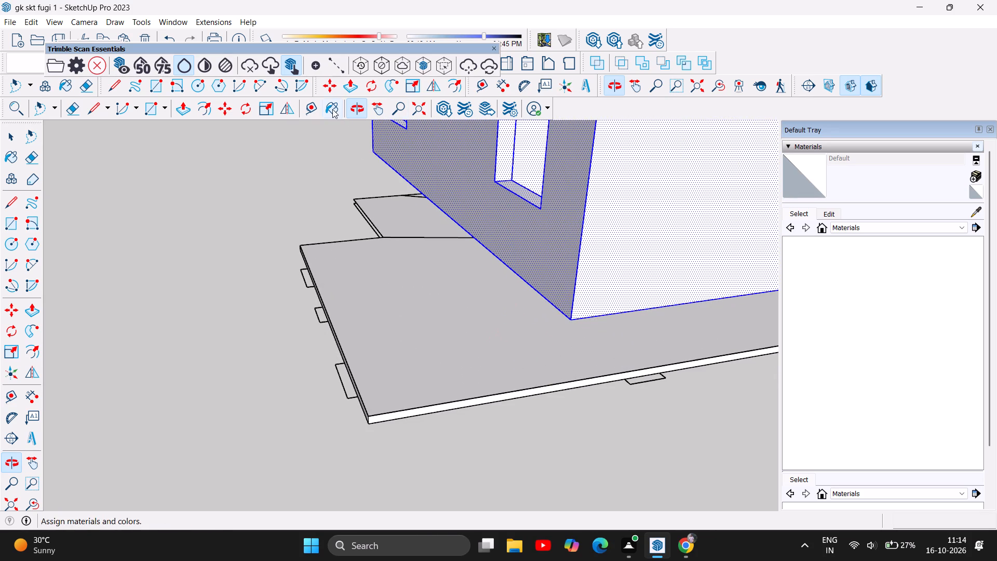
{"action": "left_click", "coordinate": [329, 84]}
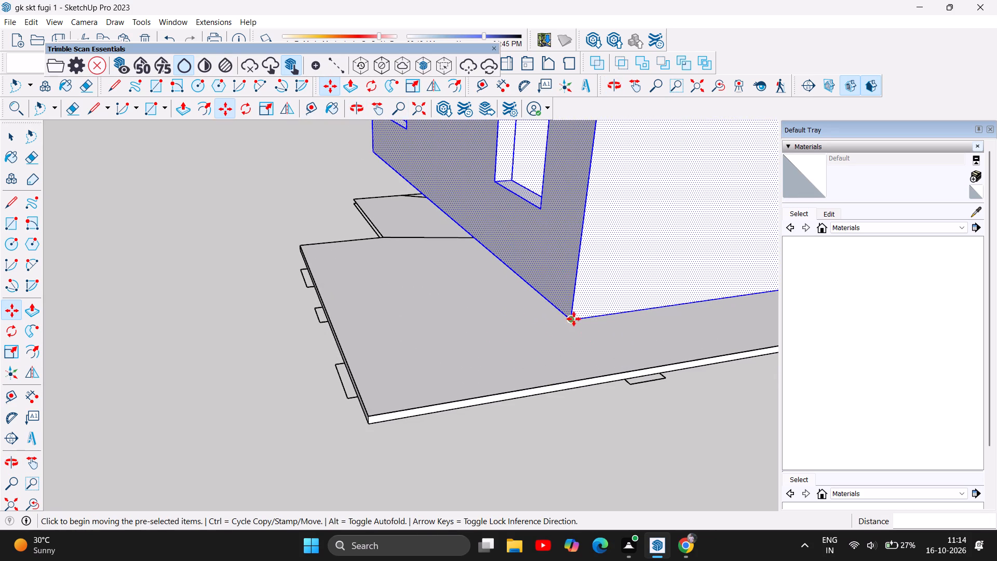
{"action": "left_click", "coordinate": [572, 317]}
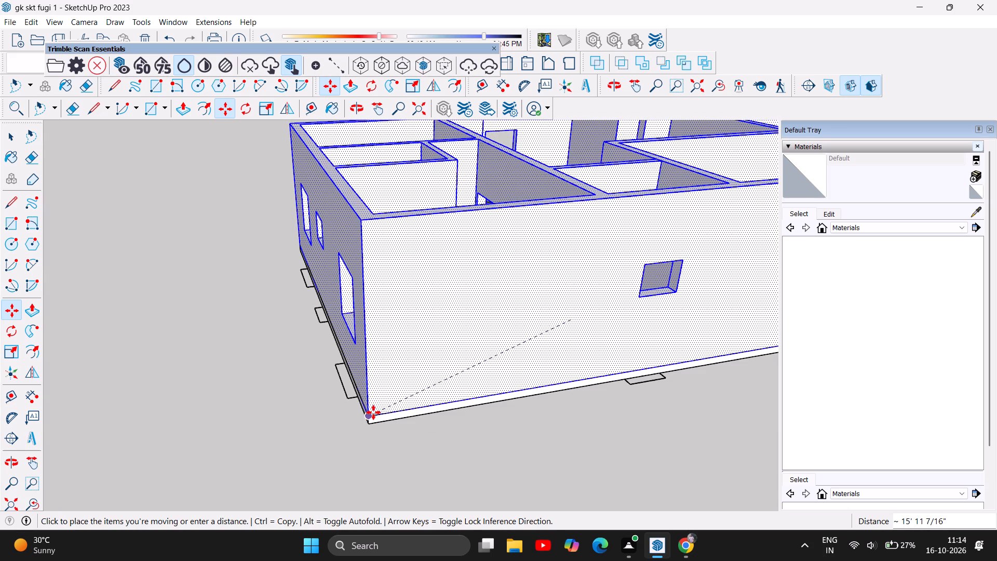
{"action": "left_click", "coordinate": [373, 412]}
Examine the house's fit on the floor slab and the area around the front steps from several angles and above.
{"action": "scroll", "coordinate": [246, 440], "scroll_direction": "down", "scroll_amount": 11}
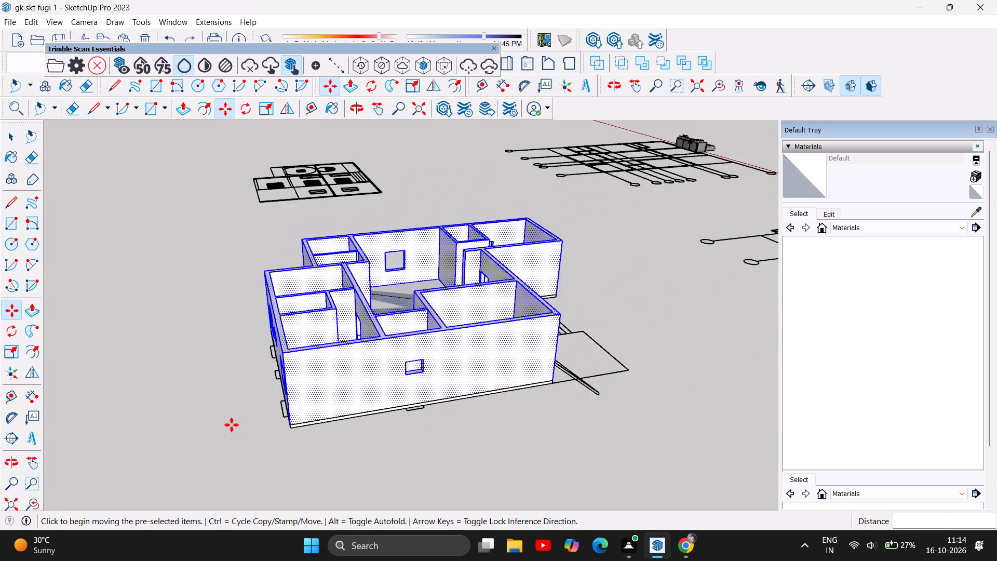
{"action": "scroll", "coordinate": [248, 423], "scroll_direction": "down", "scroll_amount": 5}
{"action": "scroll", "coordinate": [524, 367], "scroll_direction": "up", "scroll_amount": 6}
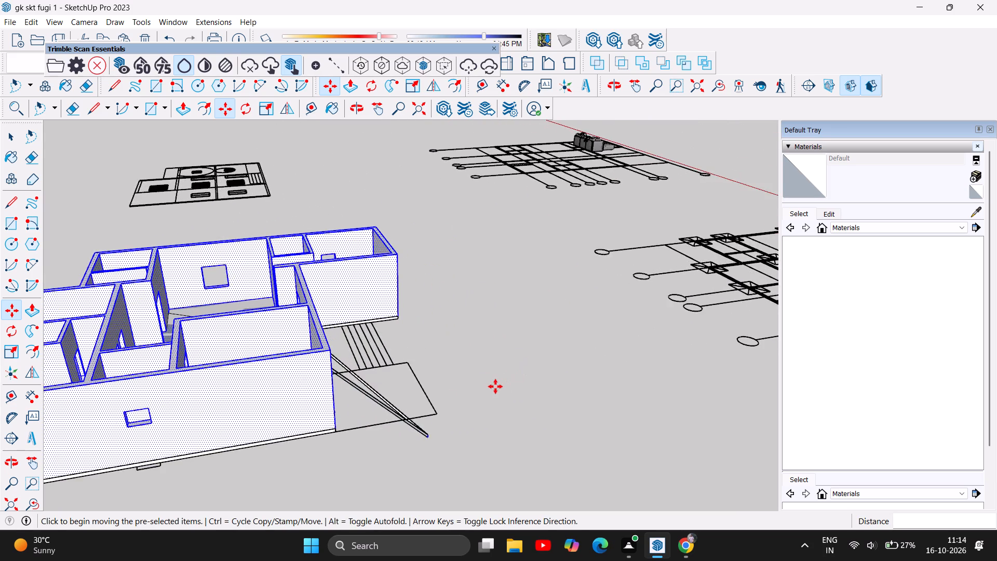
{"action": "scroll", "coordinate": [493, 388], "scroll_direction": "up", "scroll_amount": 6}
{"action": "scroll", "coordinate": [451, 415], "scroll_direction": "down", "scroll_amount": 2}
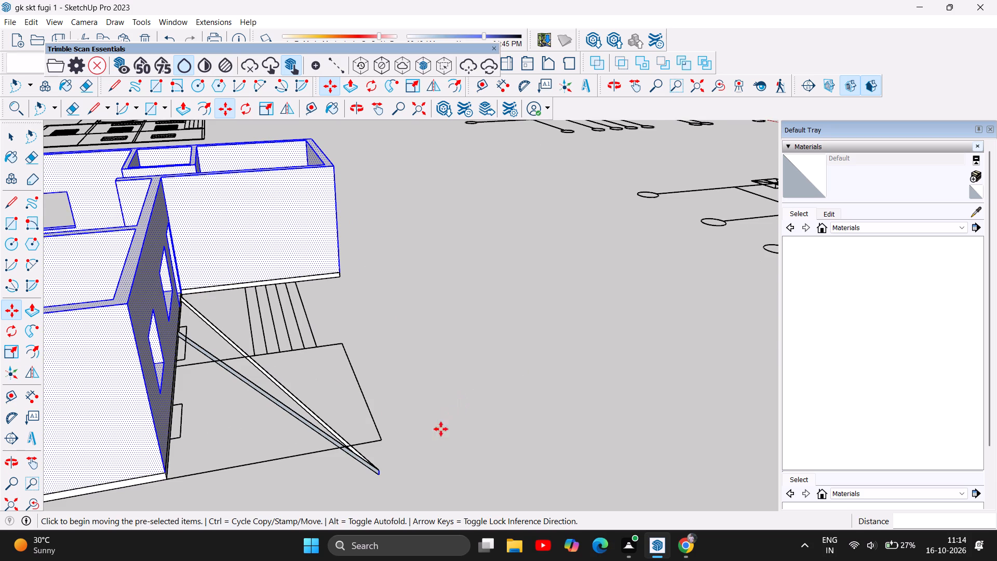
{"action": "scroll", "coordinate": [441, 429], "scroll_direction": "down", "scroll_amount": 9}
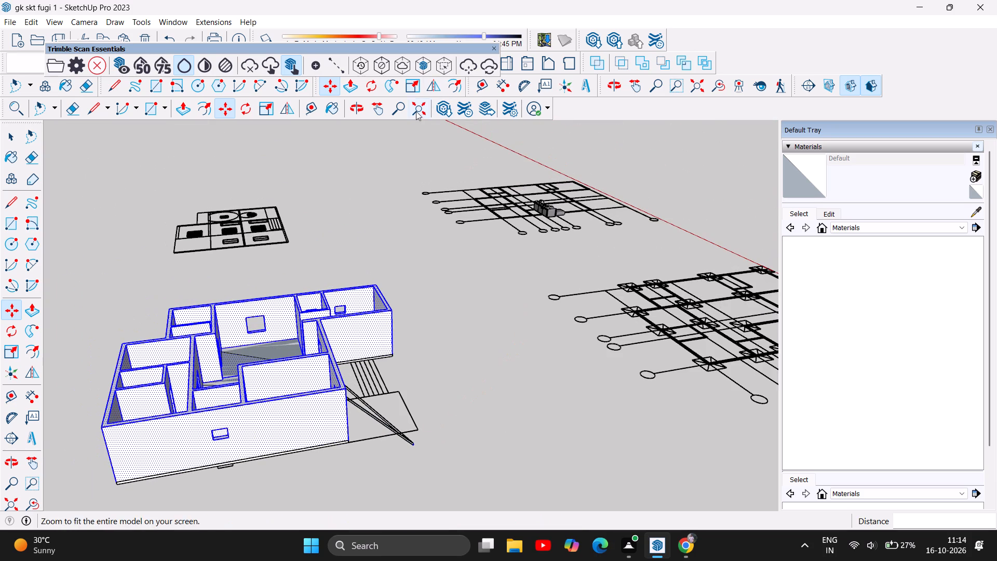
{"action": "left_click", "coordinate": [358, 105]}
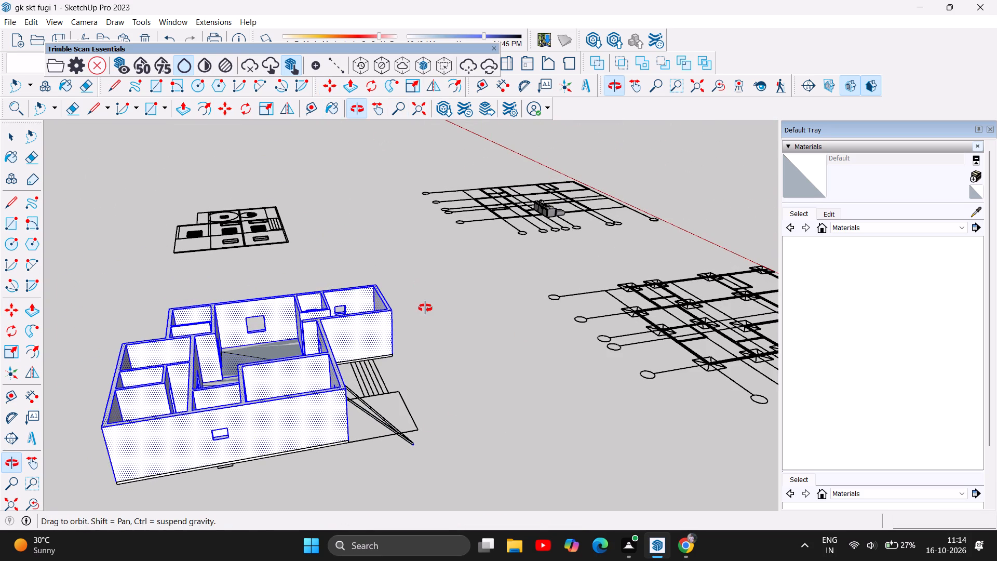
{"action": "left_click_drag", "start_coordinate": [425, 306], "coordinate": [102, 374]}
{"action": "left_click_drag", "start_coordinate": [584, 289], "coordinate": [578, 299]}
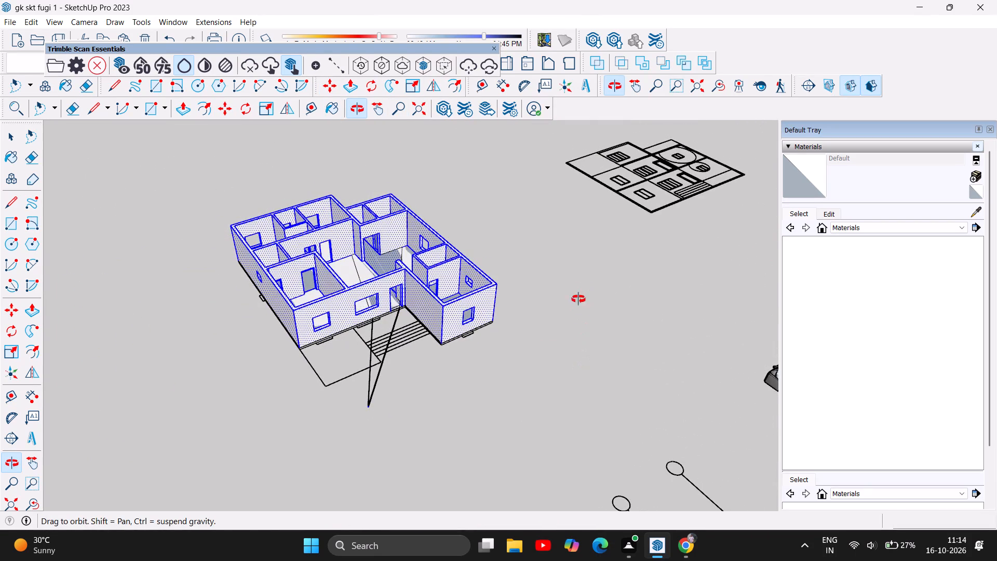
{"action": "left_click_drag", "start_coordinate": [578, 299], "coordinate": [377, 406]}
{"action": "left_click_drag", "start_coordinate": [370, 349], "coordinate": [384, 444]}
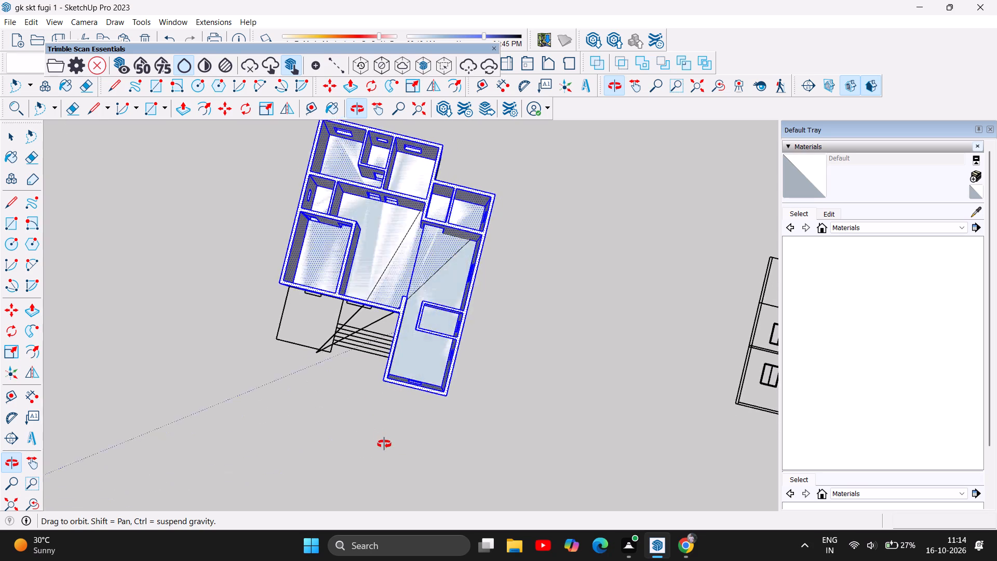
{"action": "left_click_drag", "start_coordinate": [384, 444], "coordinate": [466, 413]}
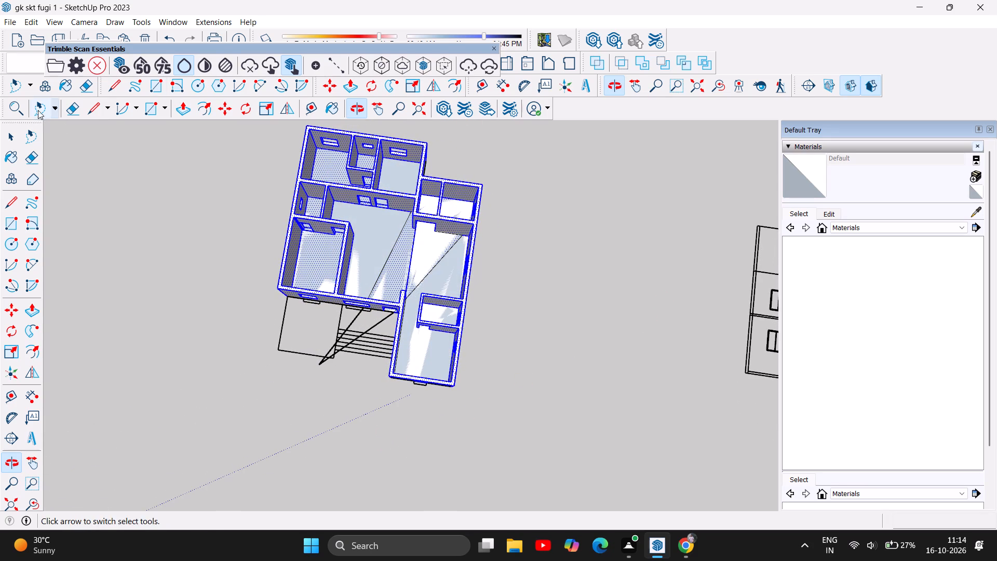
Delete the two stray long diagonal strips crossing the front steps outside the house.
{"action": "left_click", "coordinate": [14, 140]}
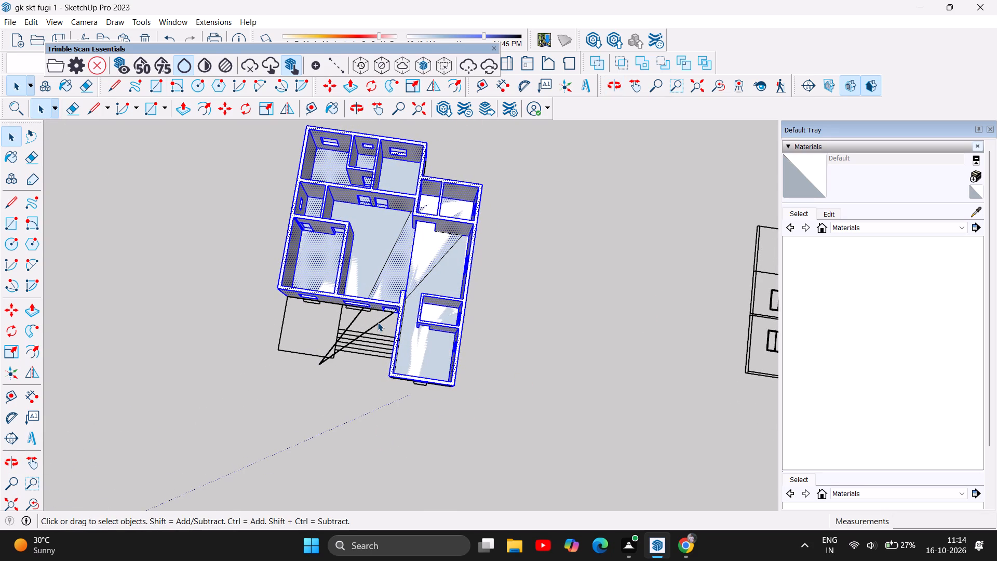
{"action": "left_click", "coordinate": [378, 322]}
{"action": "key", "text": "Delete"}
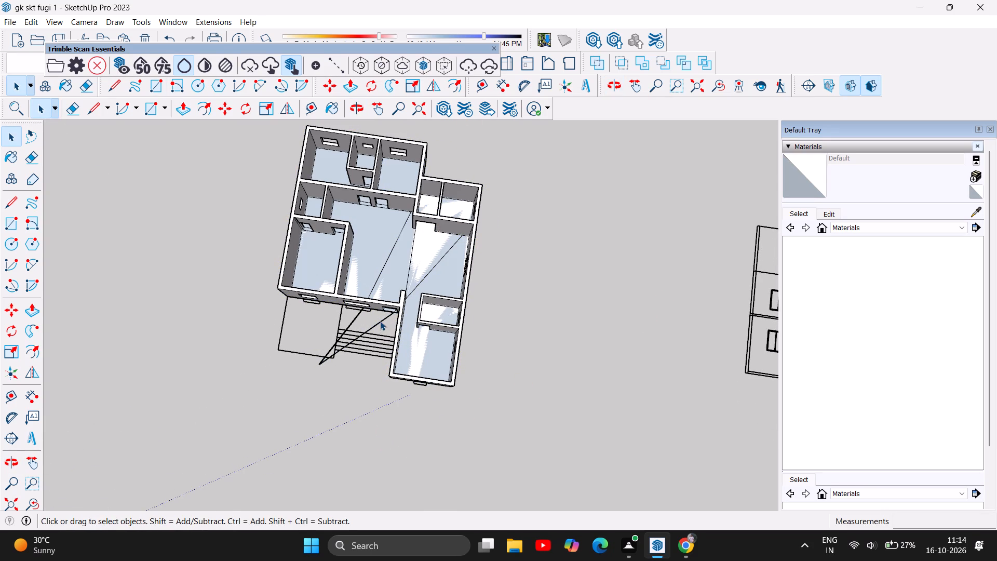
{"action": "left_click", "coordinate": [380, 321]}
{"action": "key", "text": "Delete"}
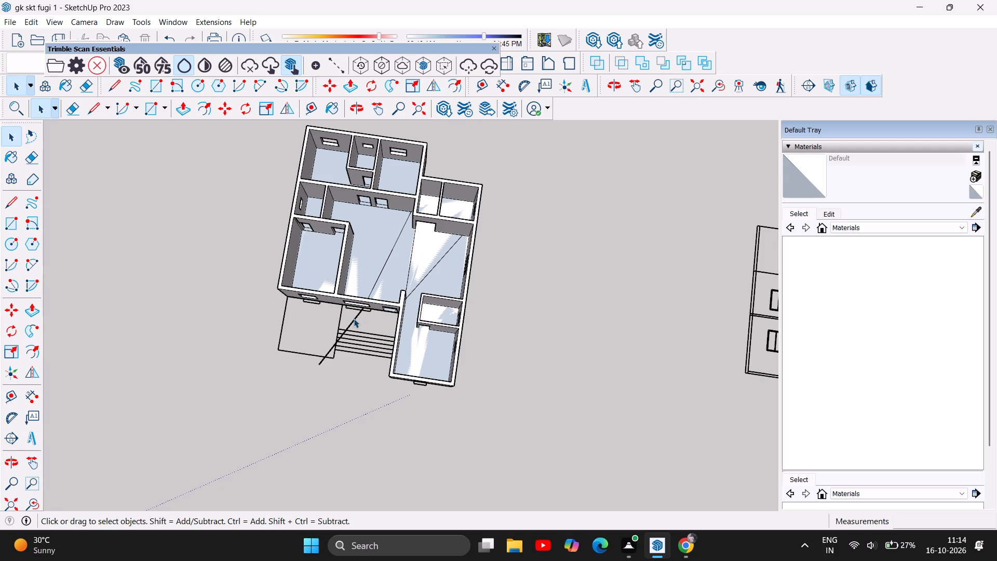
{"action": "left_click", "coordinate": [354, 318]}
{"action": "key", "text": "Delete"}
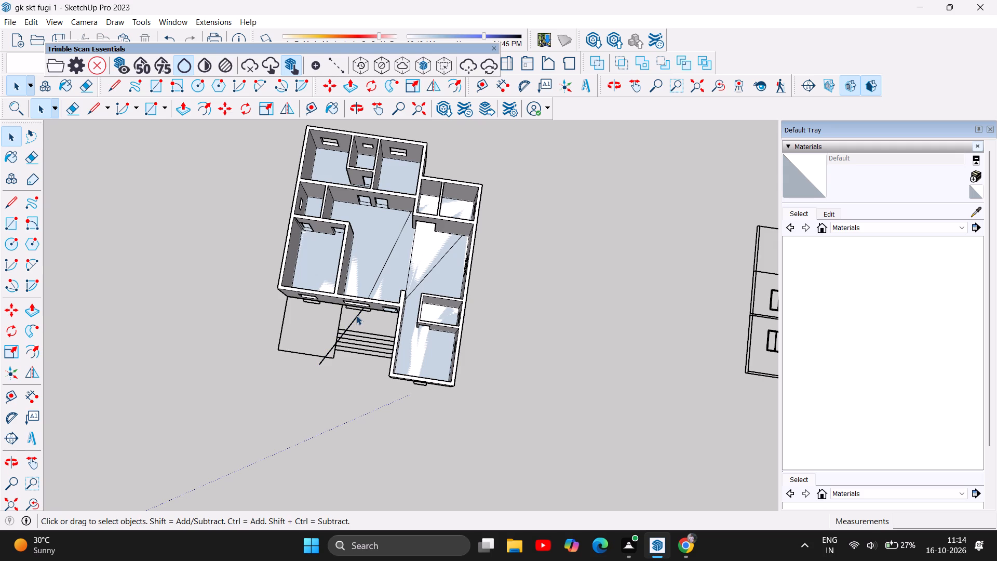
{"action": "left_click", "coordinate": [356, 315]}
{"action": "key", "text": "Delete"}
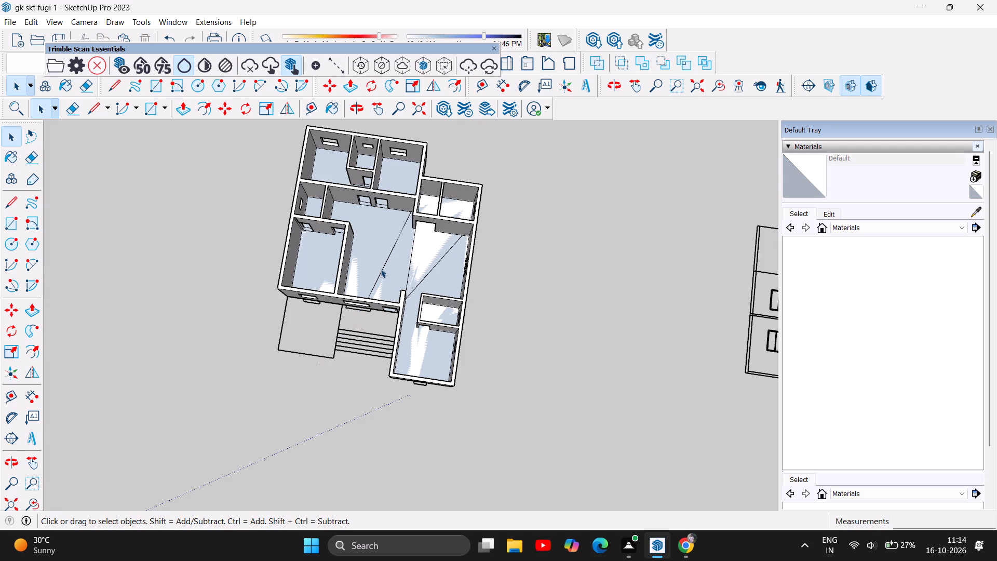
Delete the two stray diagonal lines crossing the floor in the large central room and the adjoining room.
{"action": "left_click", "coordinate": [382, 268]}
{"action": "key", "text": "Delete"}
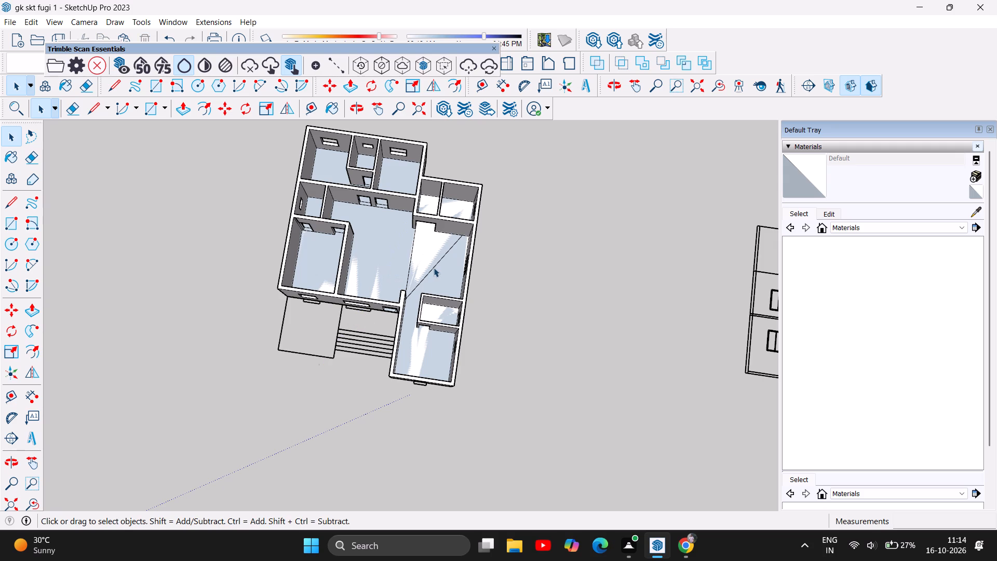
{"action": "left_click", "coordinate": [433, 266]}
{"action": "key", "text": "Delete"}
{"action": "scroll", "coordinate": [520, 296], "scroll_direction": "down", "scroll_amount": 2}
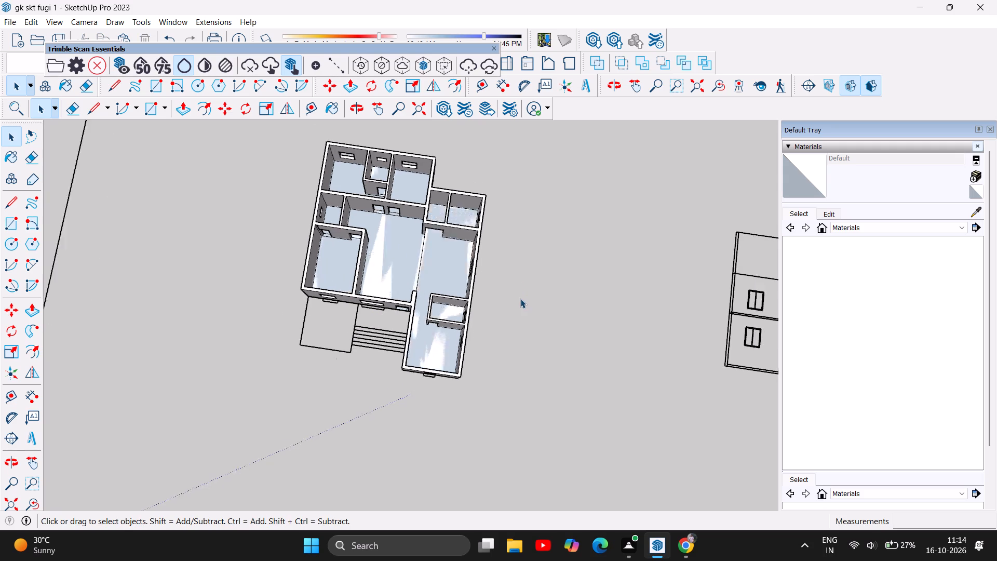
{"action": "scroll", "coordinate": [520, 299], "scroll_direction": "down", "scroll_amount": 4}
{"action": "scroll", "coordinate": [496, 286], "scroll_direction": "up", "scroll_amount": 12}
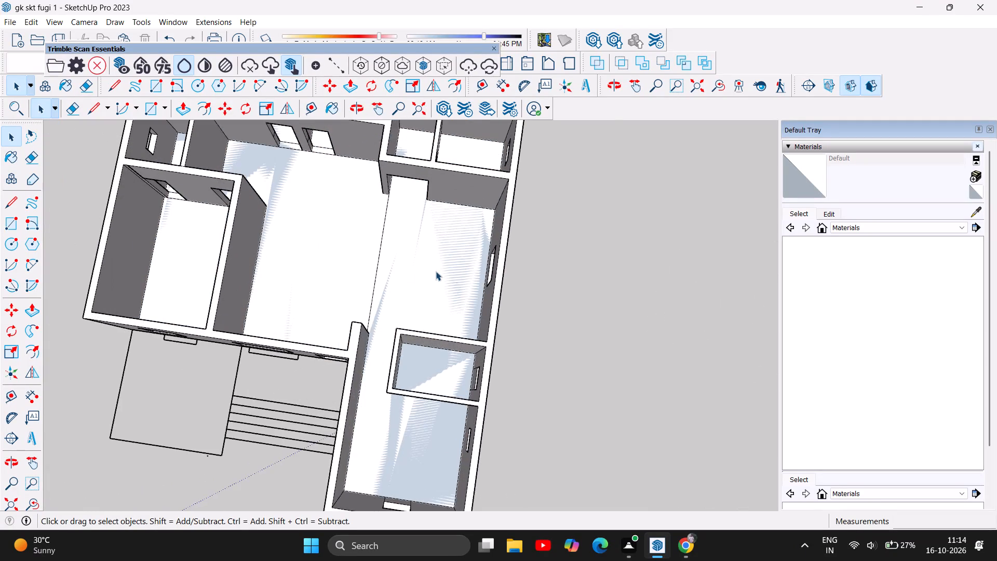
Delete the stray line crossing the floor between the large central room and the adjoining room.
{"action": "scroll", "coordinate": [401, 268], "scroll_direction": "up", "scroll_amount": 6}
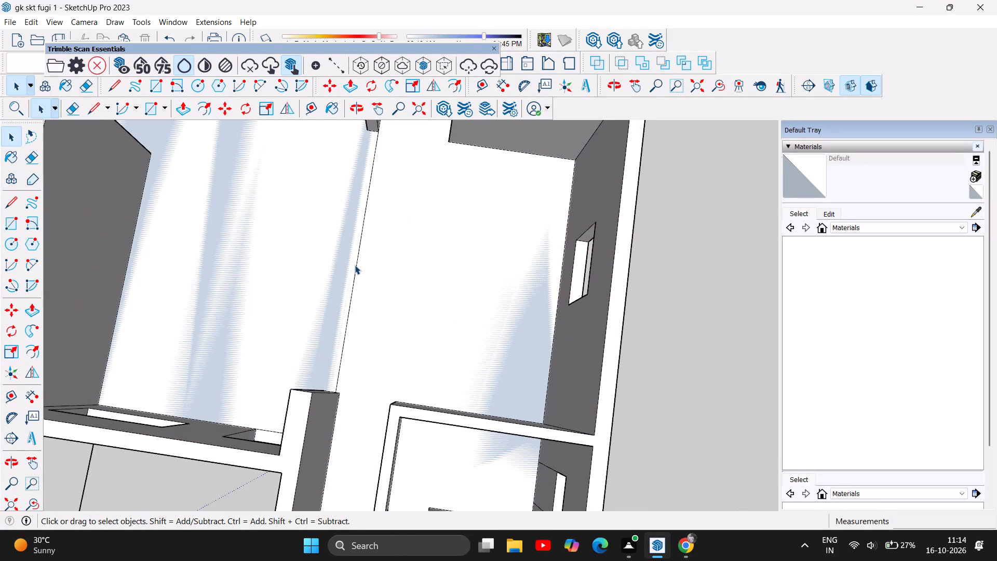
{"action": "left_click", "coordinate": [355, 265]}
{"action": "key", "text": "Delete"}
Delete the three stray line segments crossing the front doorway's floor and the slab edge just below it.
{"action": "scroll", "coordinate": [401, 304], "scroll_direction": "down", "scroll_amount": 6}
{"action": "scroll", "coordinate": [443, 317], "scroll_direction": "down", "scroll_amount": 10}
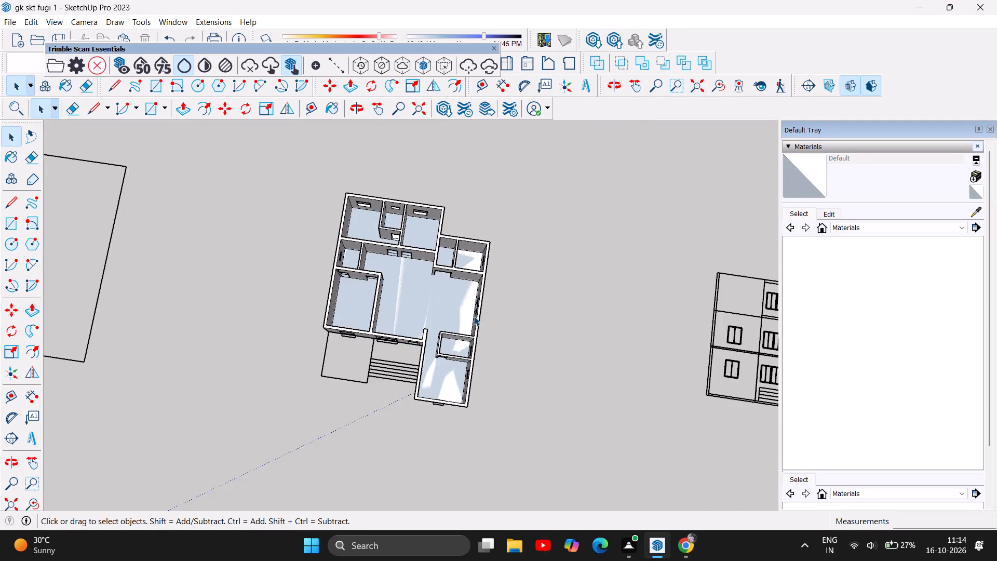
{"action": "scroll", "coordinate": [474, 316], "scroll_direction": "down", "scroll_amount": 2}
{"action": "scroll", "coordinate": [396, 356], "scroll_direction": "up", "scroll_amount": 11}
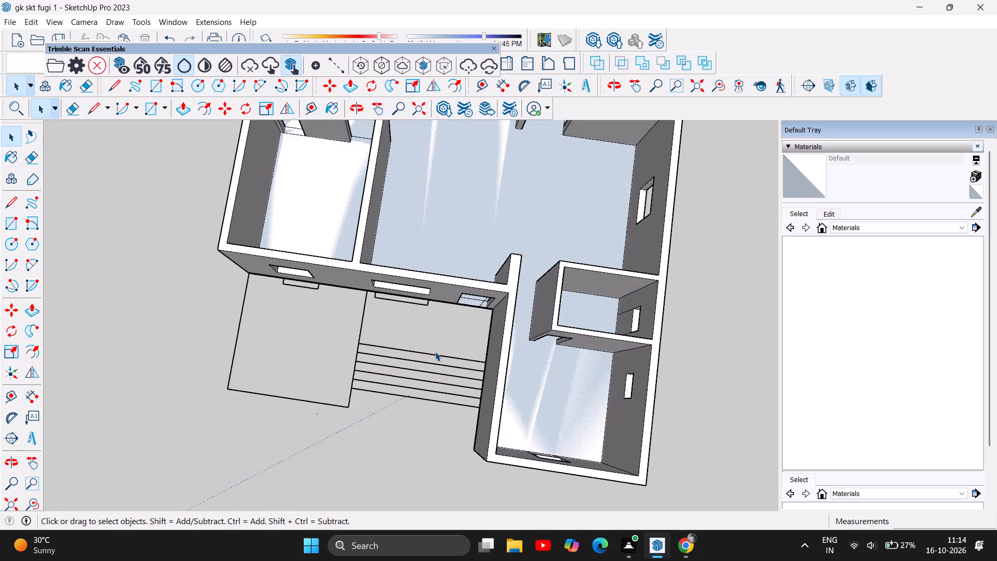
{"action": "scroll", "coordinate": [435, 352], "scroll_direction": "up", "scroll_amount": 6}
{"action": "scroll", "coordinate": [558, 262], "scroll_direction": "up", "scroll_amount": 5}
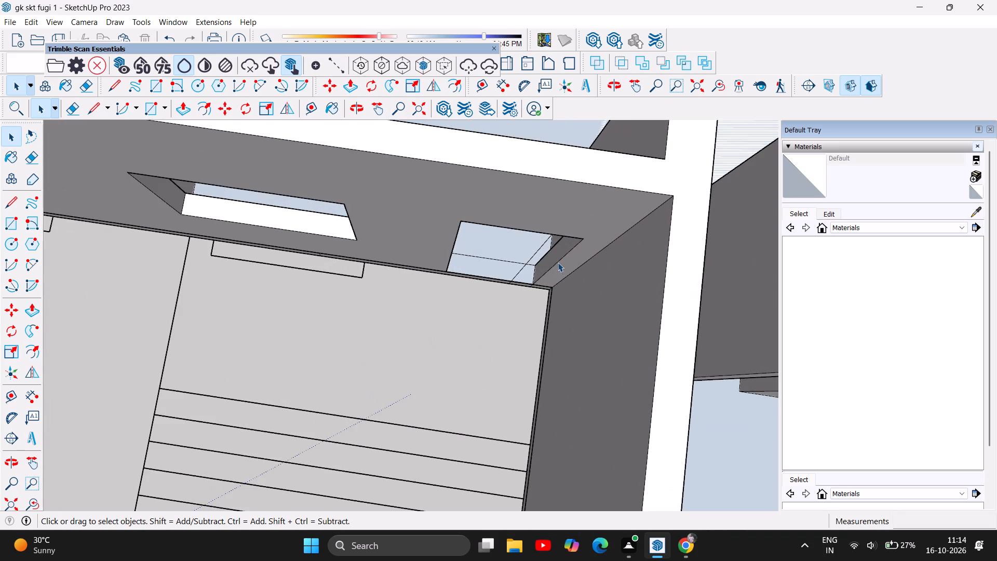
{"action": "scroll", "coordinate": [556, 284], "scroll_direction": "up", "scroll_amount": 6}
{"action": "scroll", "coordinate": [504, 293], "scroll_direction": "up", "scroll_amount": 6}
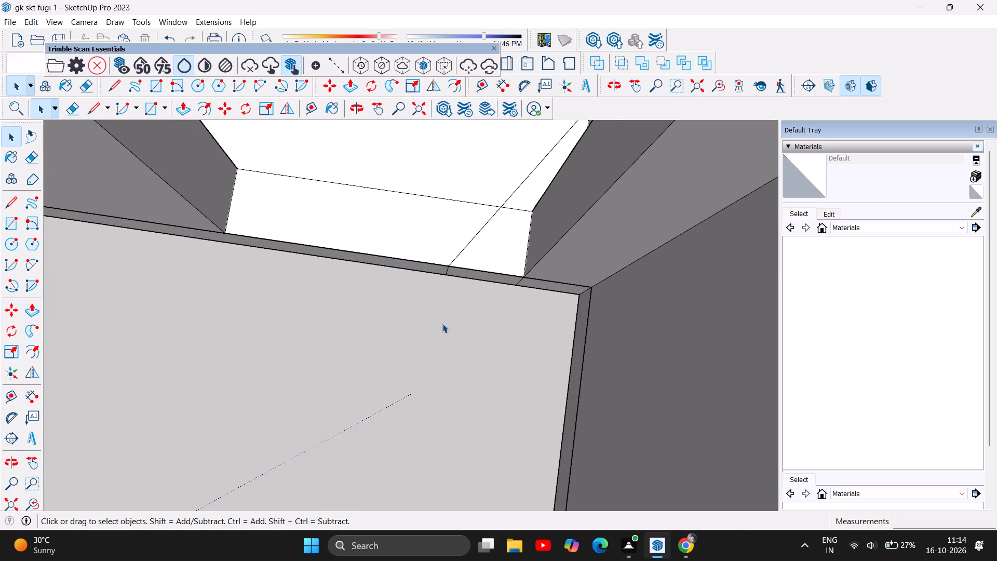
{"action": "left_click", "coordinate": [354, 106]}
{"action": "left_click_drag", "start_coordinate": [356, 319], "coordinate": [421, 129]}
{"action": "left_click_drag", "start_coordinate": [330, 304], "coordinate": [396, 302]}
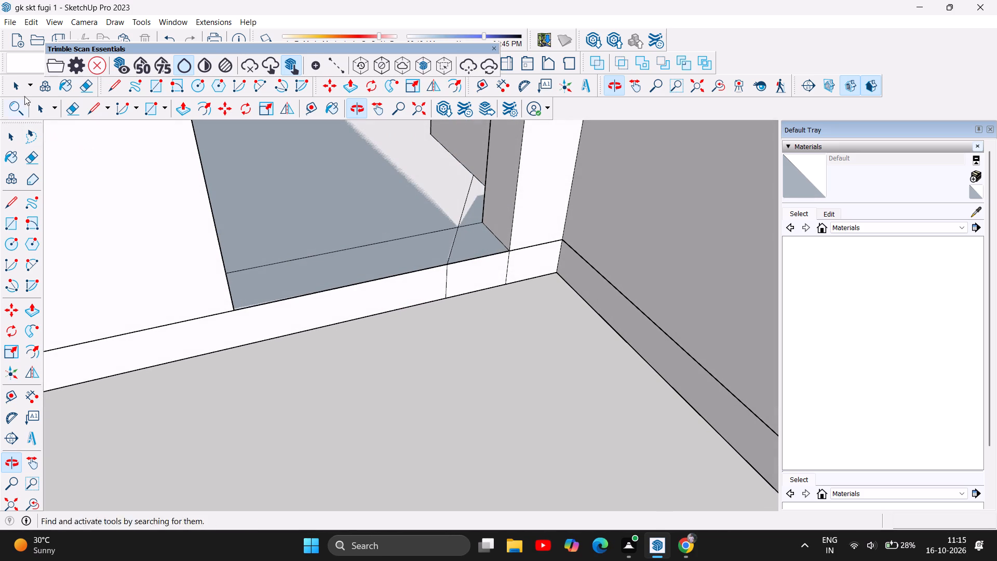
{"action": "left_click", "coordinate": [12, 85]}
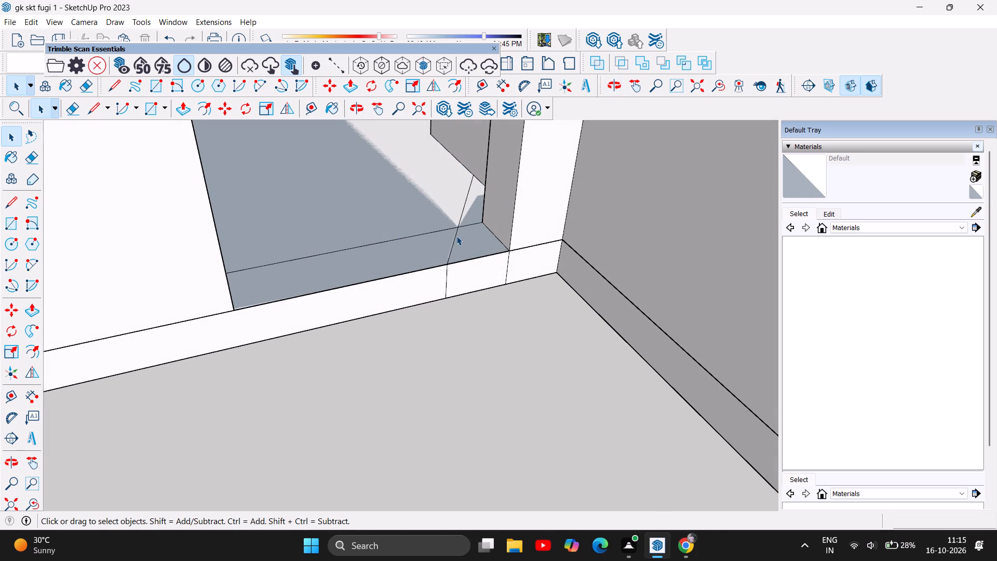
{"action": "left_click", "coordinate": [456, 236]}
{"action": "key", "text": "Delete"}
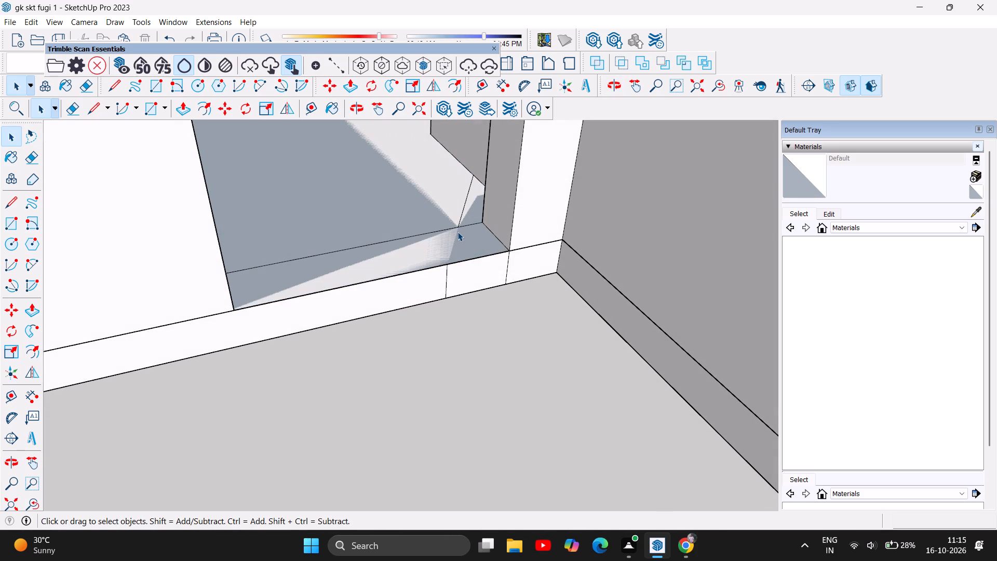
{"action": "left_click", "coordinate": [462, 215]}
{"action": "key", "text": "Delete"}
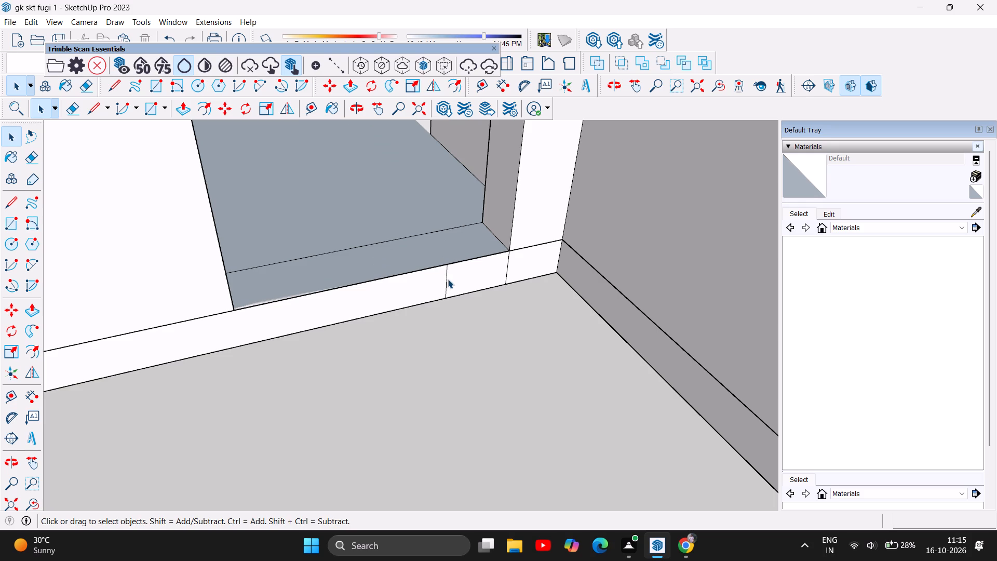
{"action": "left_click", "coordinate": [447, 279]}
{"action": "key", "text": "Delete"}
Examine the front wall and the room floors from above for remaining stray lines.
{"action": "scroll", "coordinate": [367, 342], "scroll_direction": "down", "scroll_amount": 10}
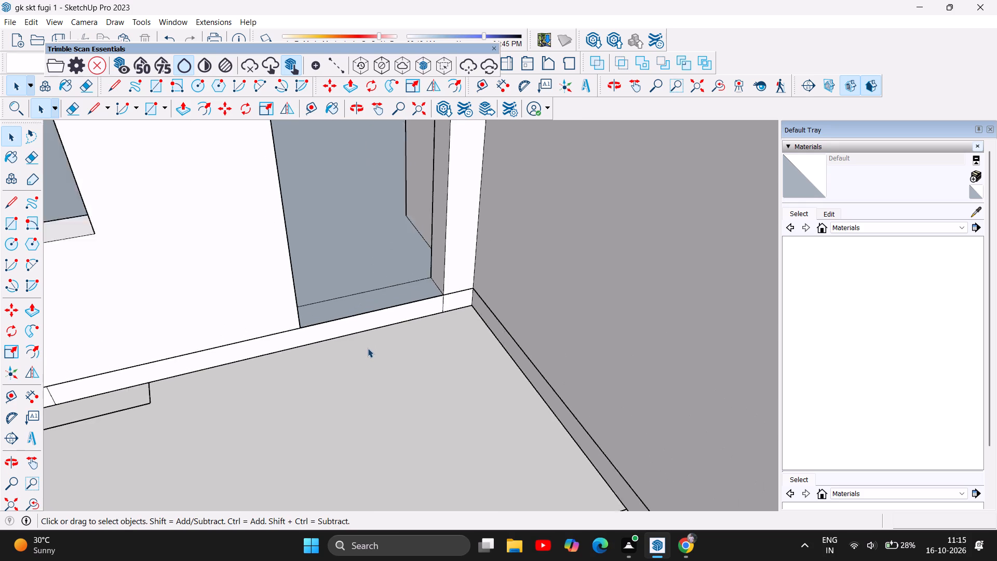
{"action": "scroll", "coordinate": [368, 348], "scroll_direction": "down", "scroll_amount": 15}
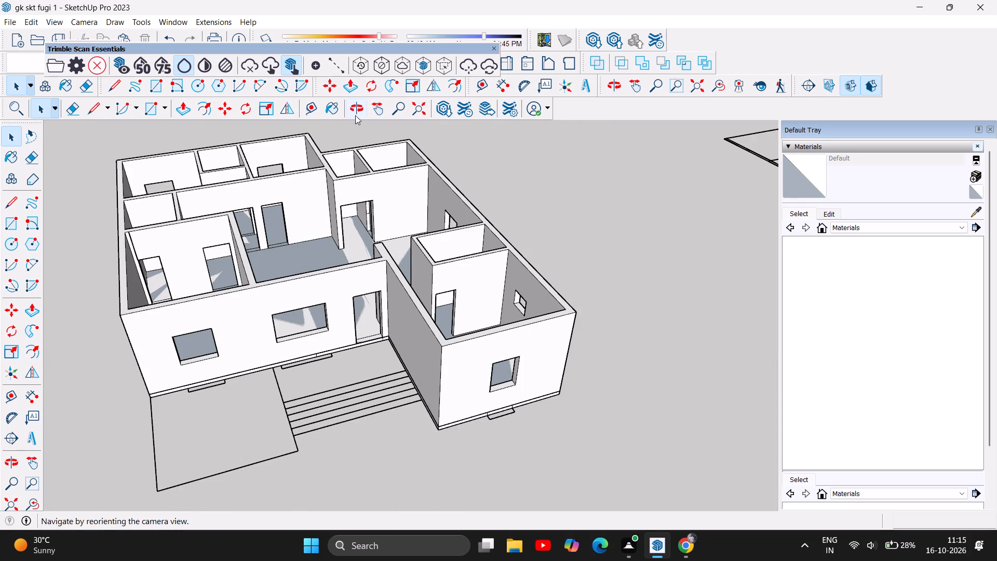
{"action": "left_click", "coordinate": [356, 109]}
{"action": "left_click_drag", "start_coordinate": [352, 220], "coordinate": [341, 358]}
{"action": "left_click_drag", "start_coordinate": [358, 260], "coordinate": [326, 324]}
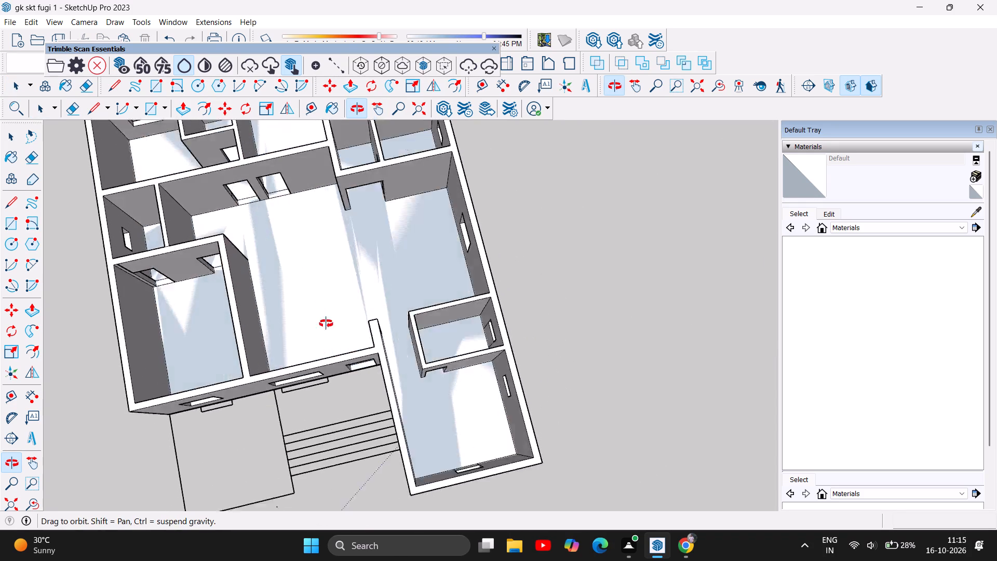
{"action": "left_click_drag", "start_coordinate": [326, 324], "coordinate": [314, 335]}
{"action": "scroll", "coordinate": [428, 257], "scroll_direction": "up", "scroll_amount": 5}
{"action": "scroll", "coordinate": [374, 288], "scroll_direction": "up", "scroll_amount": 7}
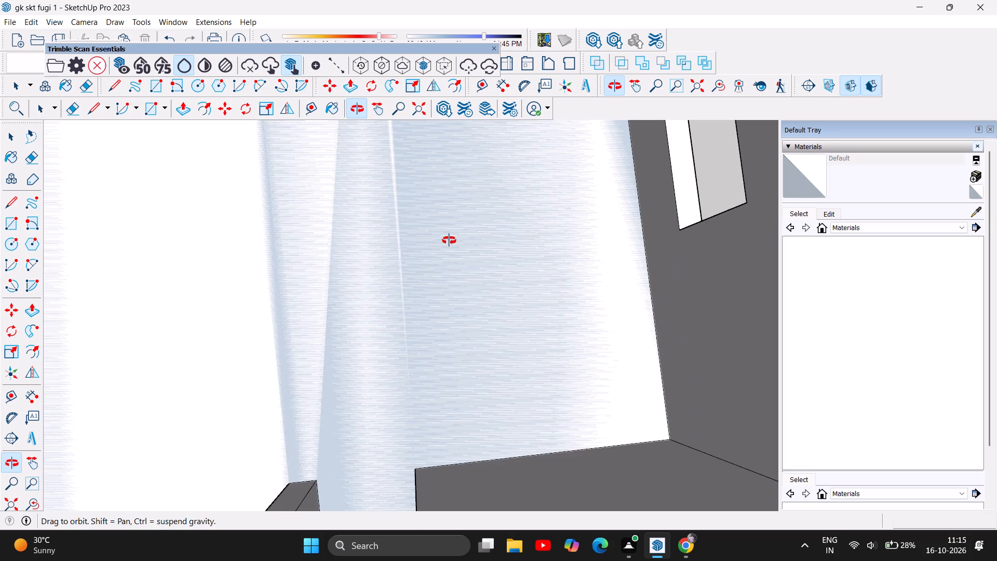
{"action": "scroll", "coordinate": [449, 241], "scroll_direction": "up", "scroll_amount": 5}
{"action": "scroll", "coordinate": [429, 263], "scroll_direction": "down", "scroll_amount": 14}
{"action": "scroll", "coordinate": [416, 275], "scroll_direction": "down", "scroll_amount": 8}
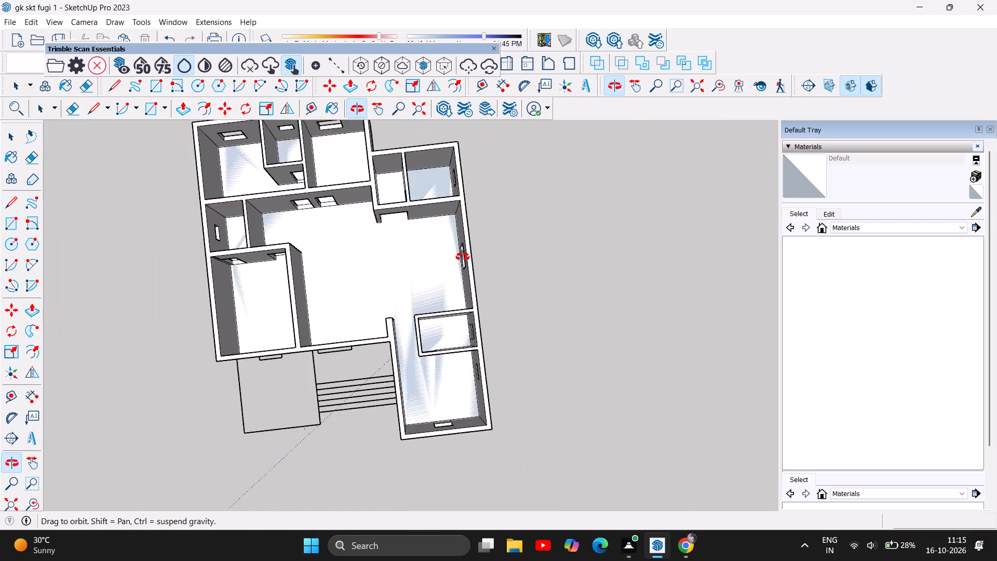
{"action": "scroll", "coordinate": [464, 268], "scroll_direction": "down", "scroll_amount": 6}
Delete the two long stray diagonal lines crossing the underside of the floor plan near the staircase.
{"action": "left_click_drag", "start_coordinate": [530, 330], "coordinate": [507, 122]}
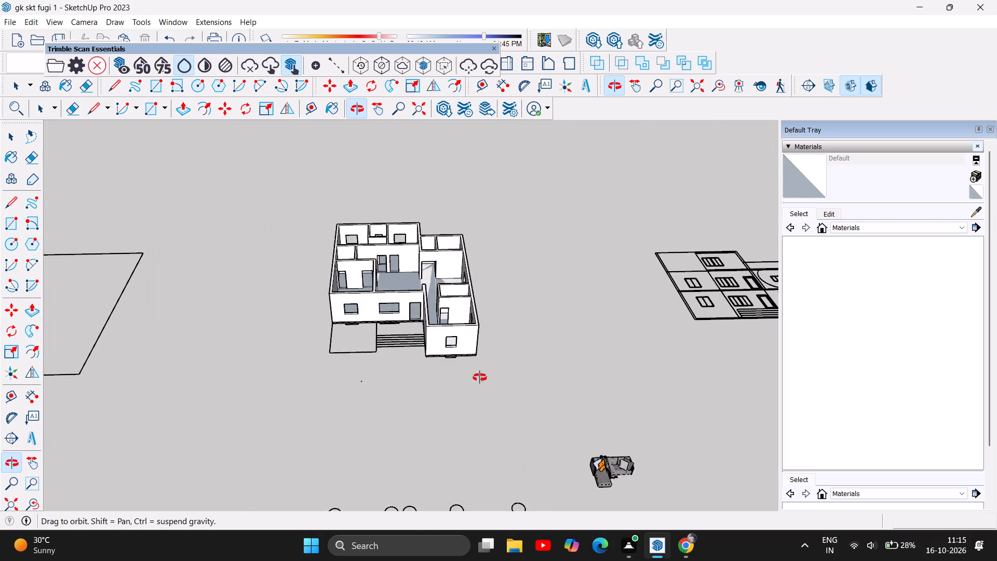
{"action": "left_click_drag", "start_coordinate": [480, 378], "coordinate": [651, 152]}
{"action": "left_click_drag", "start_coordinate": [417, 336], "coordinate": [464, 278]}
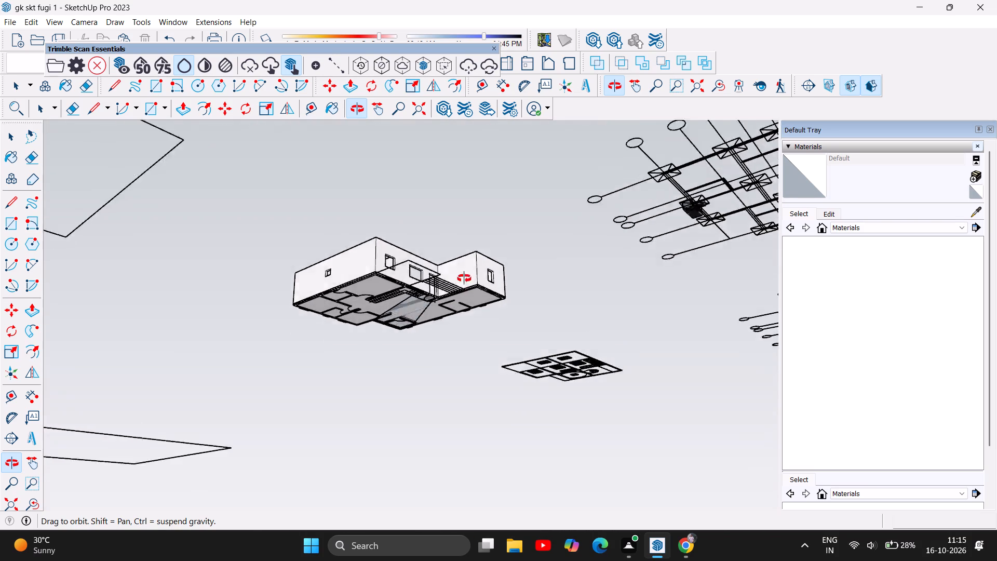
{"action": "left_click_drag", "start_coordinate": [464, 278], "coordinate": [517, 221]}
{"action": "left_click_drag", "start_coordinate": [437, 348], "coordinate": [457, 244]}
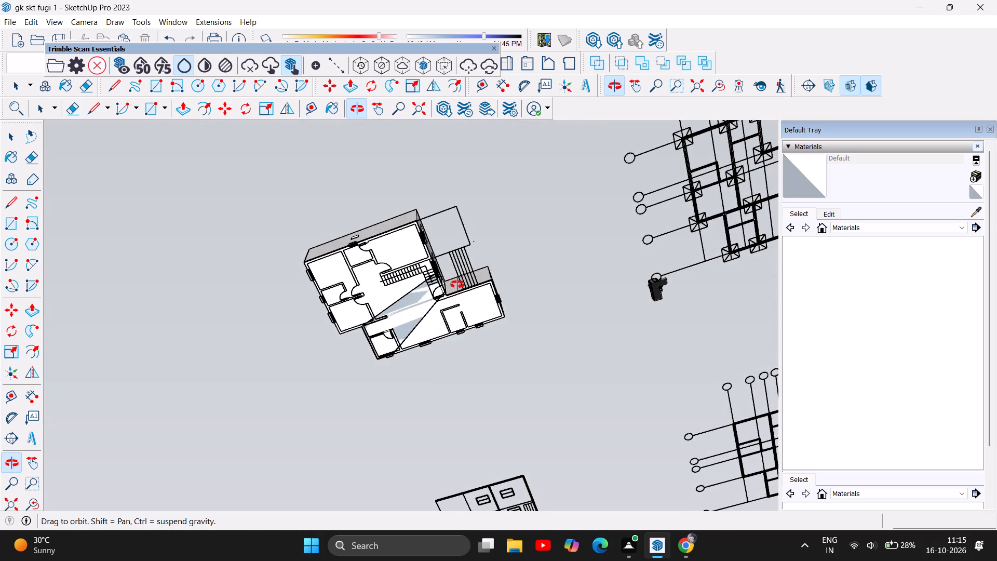
{"action": "scroll", "coordinate": [442, 290], "scroll_direction": "up", "scroll_amount": 4}
{"action": "scroll", "coordinate": [435, 341], "scroll_direction": "up", "scroll_amount": 6}
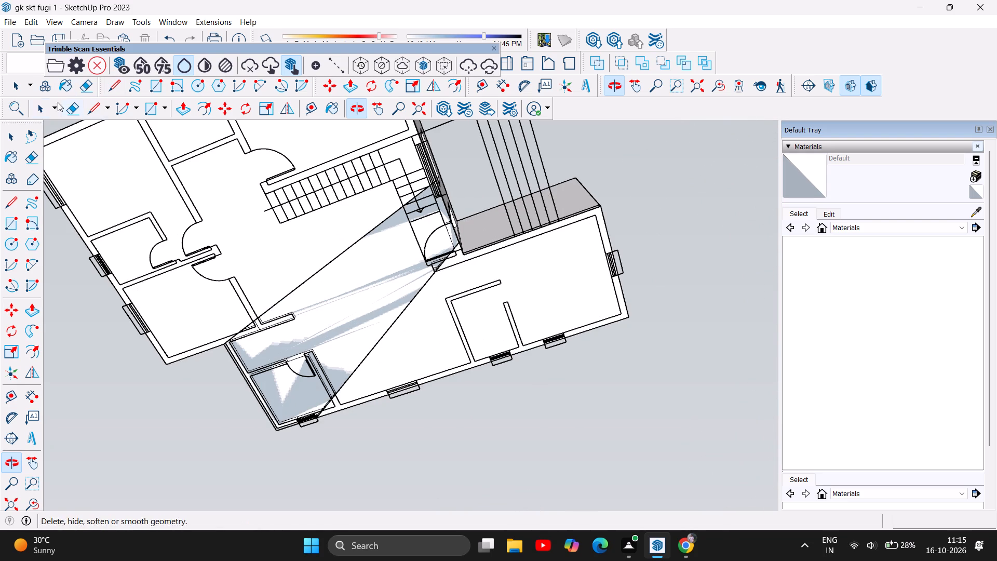
{"action": "left_click", "coordinate": [16, 91]}
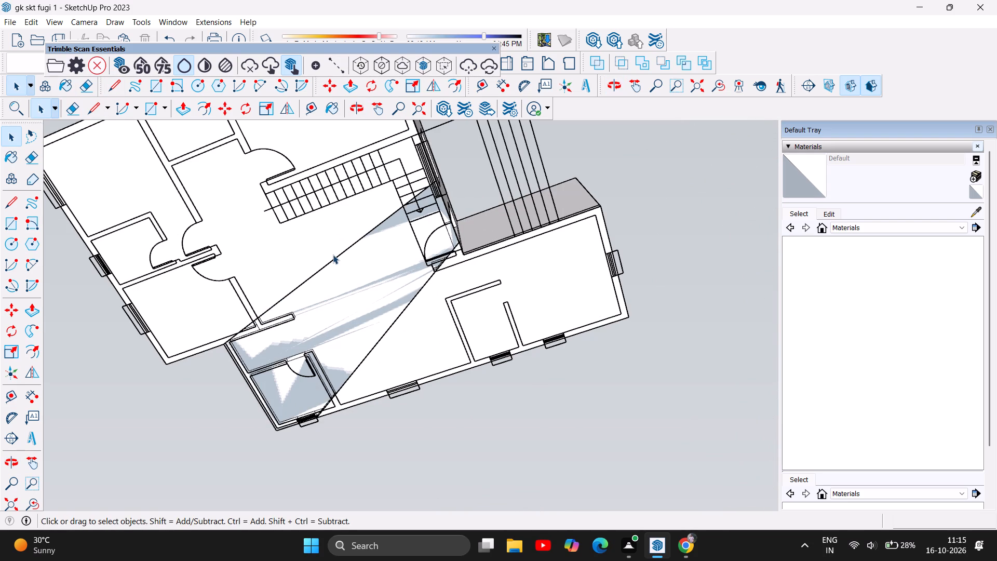
{"action": "left_click", "coordinate": [335, 255]}
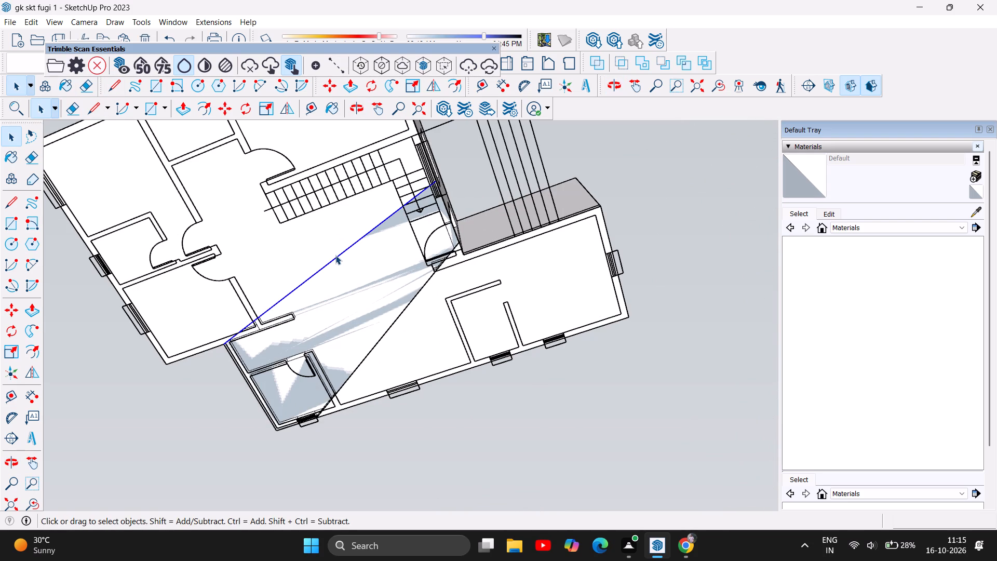
{"action": "key", "text": "Delete"}
{"action": "left_click", "coordinate": [405, 311]}
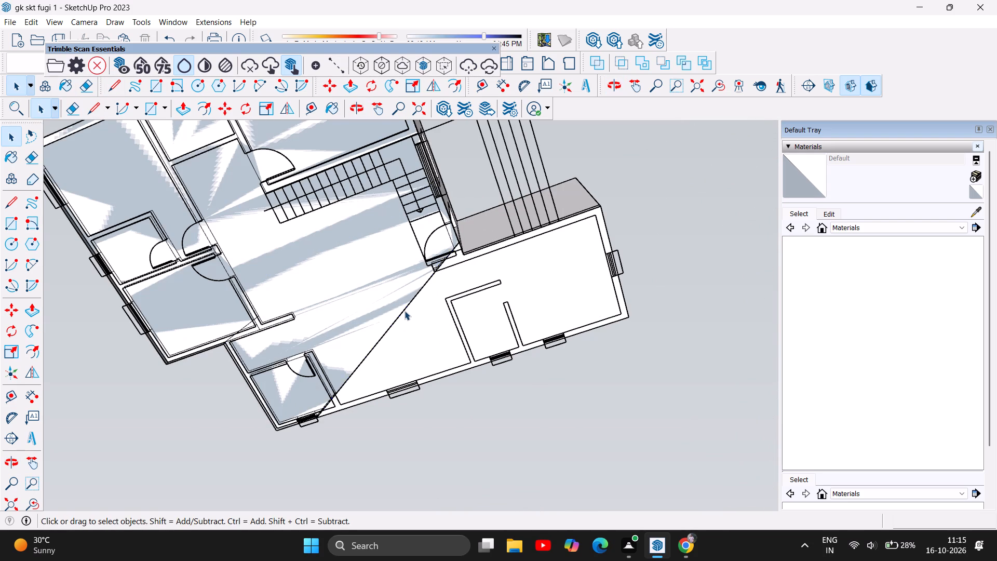
{"action": "key", "text": "Delete"}
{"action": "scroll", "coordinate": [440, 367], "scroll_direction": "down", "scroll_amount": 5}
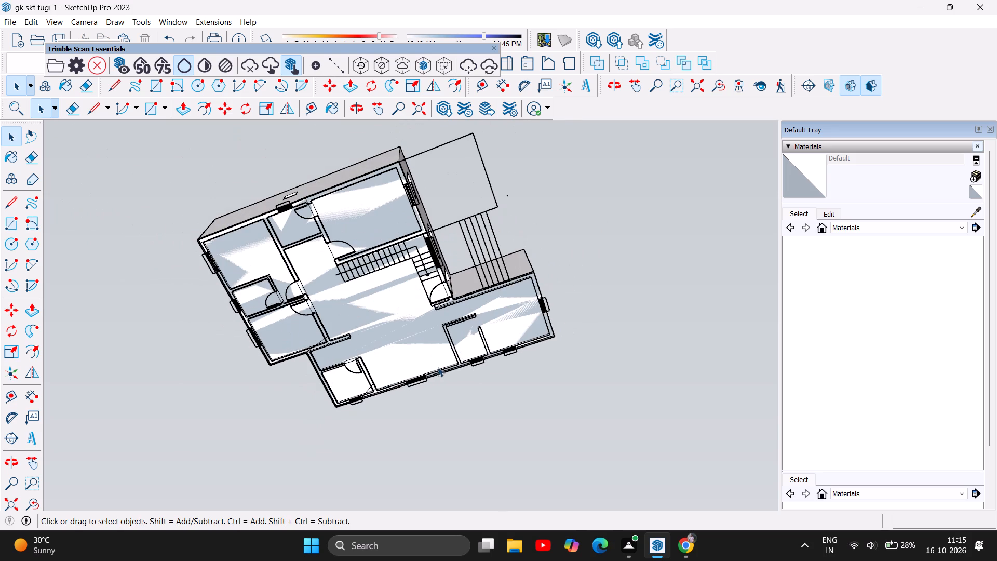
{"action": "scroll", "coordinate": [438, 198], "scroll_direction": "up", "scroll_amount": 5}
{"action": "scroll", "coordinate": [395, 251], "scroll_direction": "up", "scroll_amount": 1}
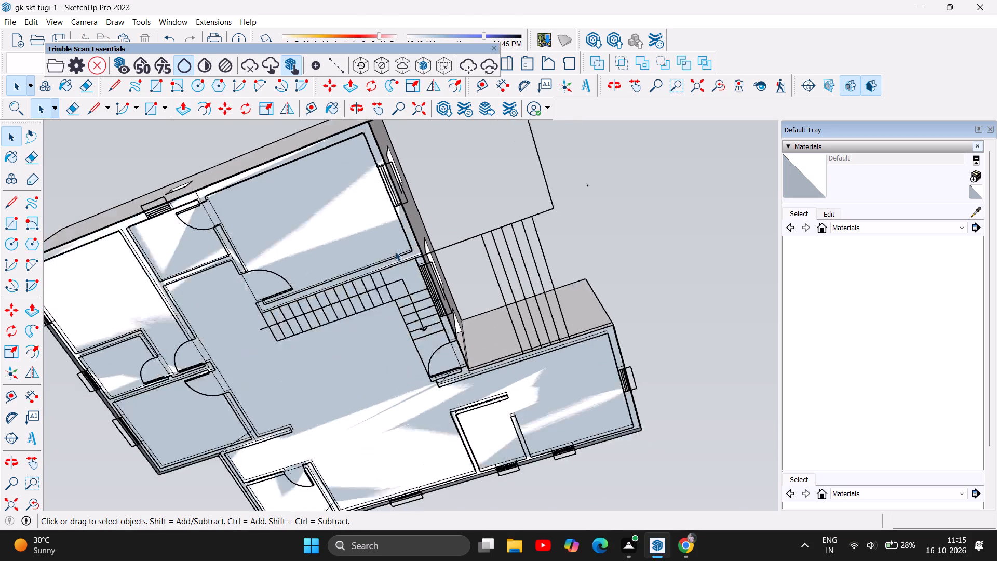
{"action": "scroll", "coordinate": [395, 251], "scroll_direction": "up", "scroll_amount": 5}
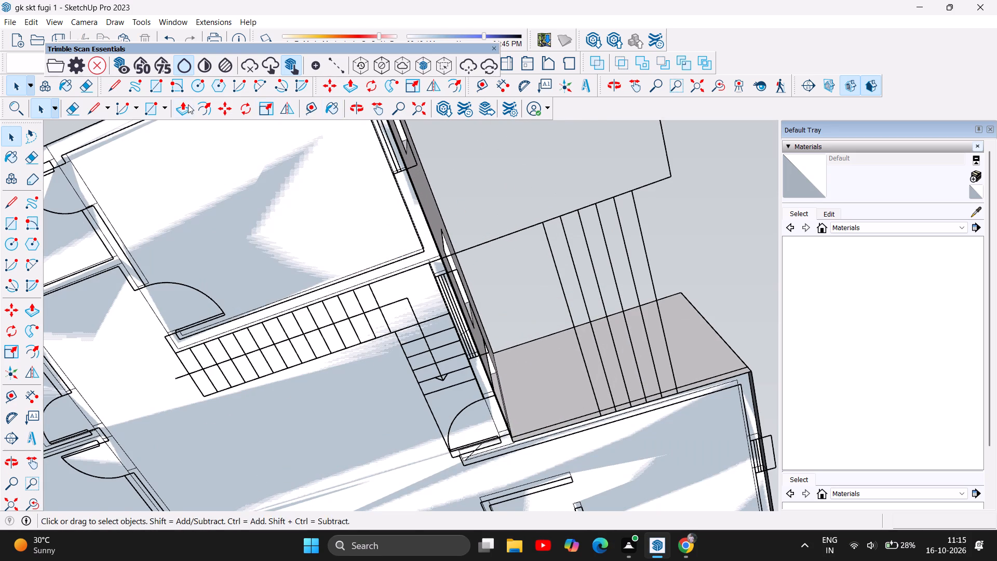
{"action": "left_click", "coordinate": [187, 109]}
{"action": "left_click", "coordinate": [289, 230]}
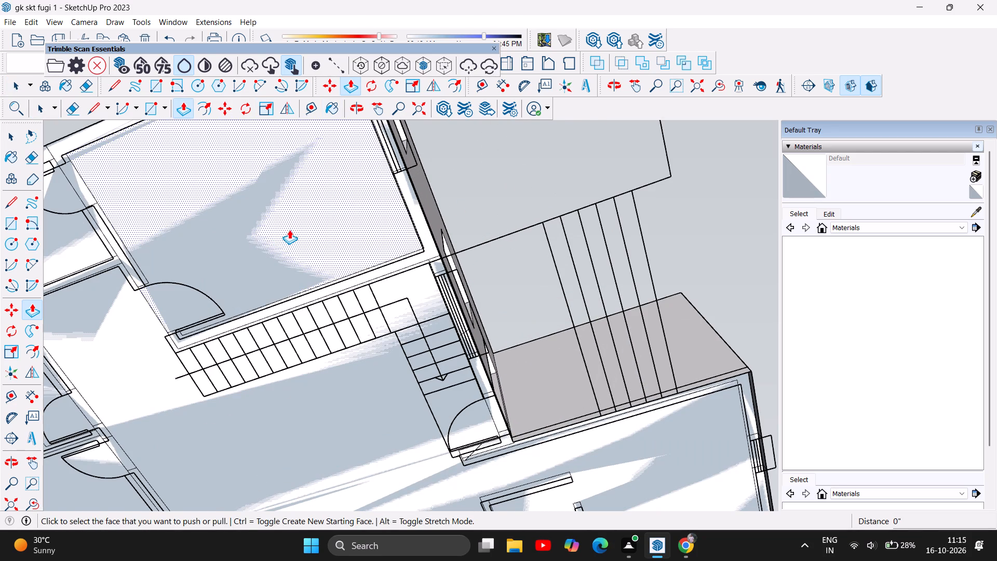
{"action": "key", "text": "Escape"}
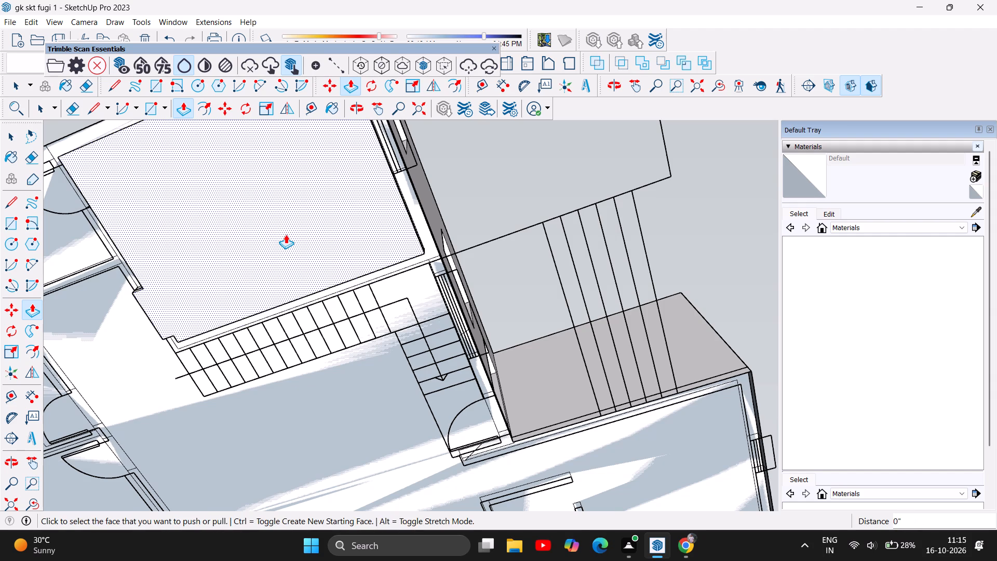
Examine the outer walls, slab edge and slab underside around the house from low angles.
{"action": "scroll", "coordinate": [316, 282], "scroll_direction": "down", "scroll_amount": 5}
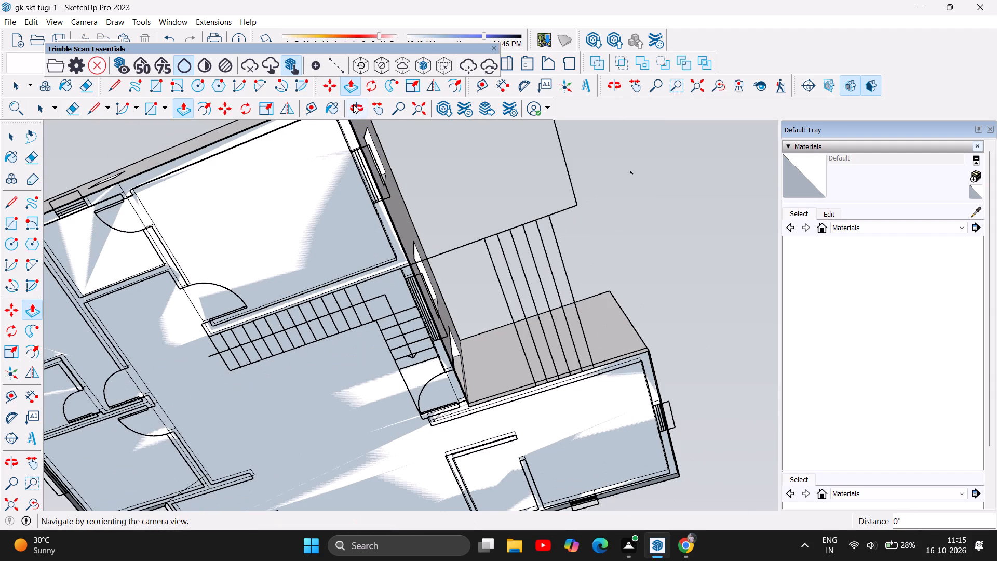
{"action": "left_click", "coordinate": [353, 104]}
{"action": "left_click_drag", "start_coordinate": [440, 175], "coordinate": [286, 469]}
{"action": "left_click_drag", "start_coordinate": [425, 290], "coordinate": [316, 398]}
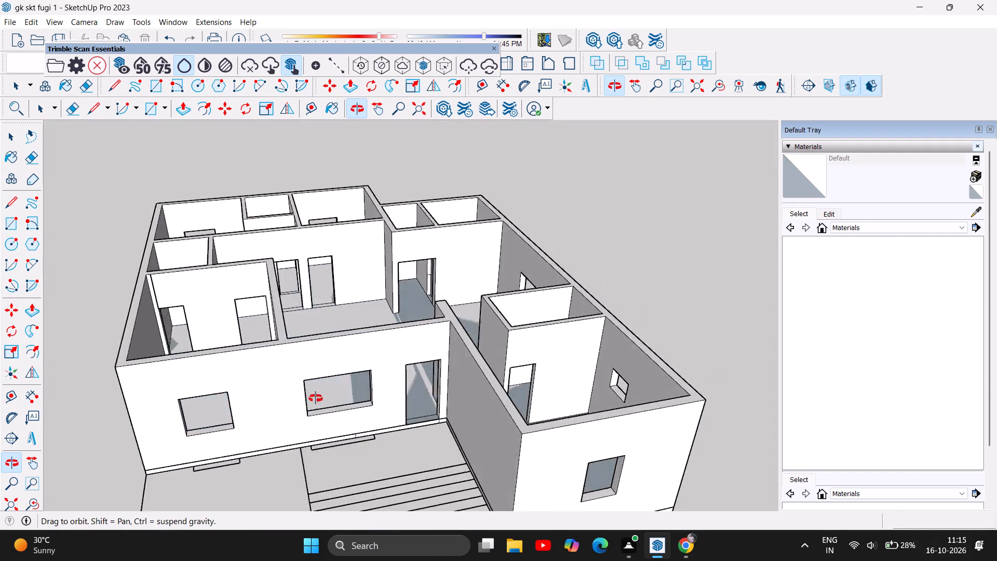
{"action": "left_click_drag", "start_coordinate": [316, 398], "coordinate": [157, 330]}
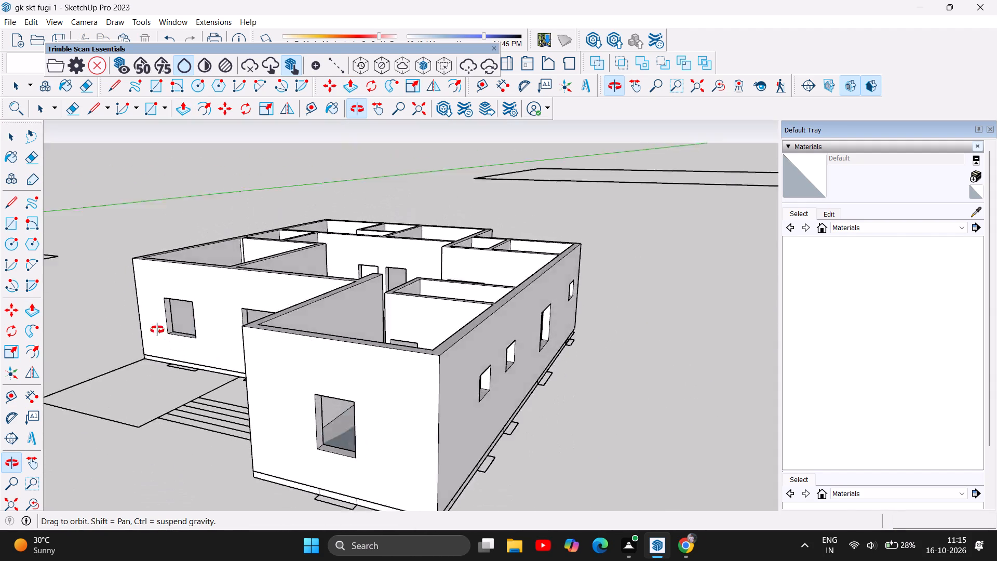
{"action": "left_click_drag", "start_coordinate": [157, 330], "coordinate": [53, 284]}
{"action": "left_click_drag", "start_coordinate": [225, 440], "coordinate": [234, 419]}
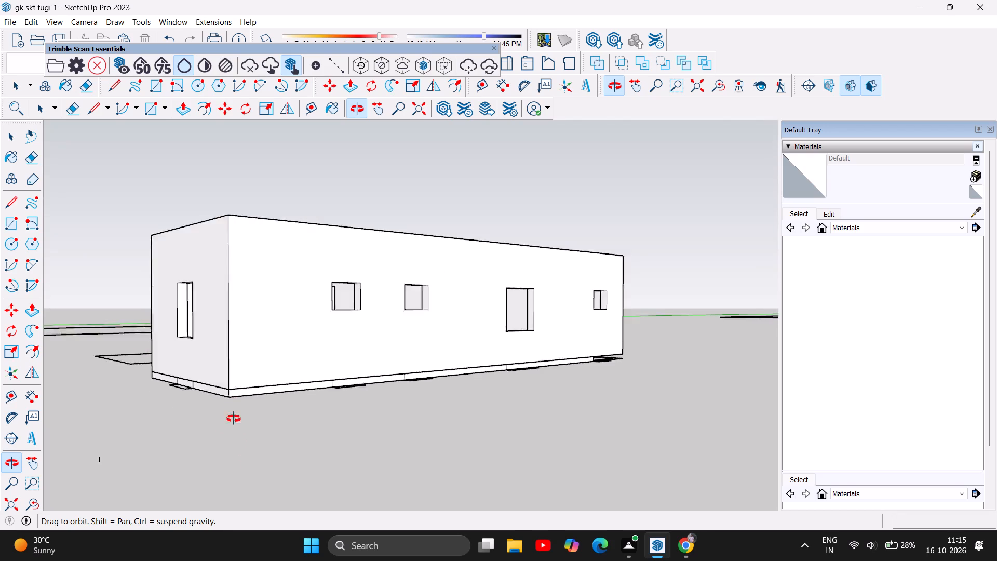
{"action": "left_click_drag", "start_coordinate": [234, 419], "coordinate": [248, 358]}
{"action": "scroll", "coordinate": [260, 213], "scroll_direction": "up", "scroll_amount": 8}
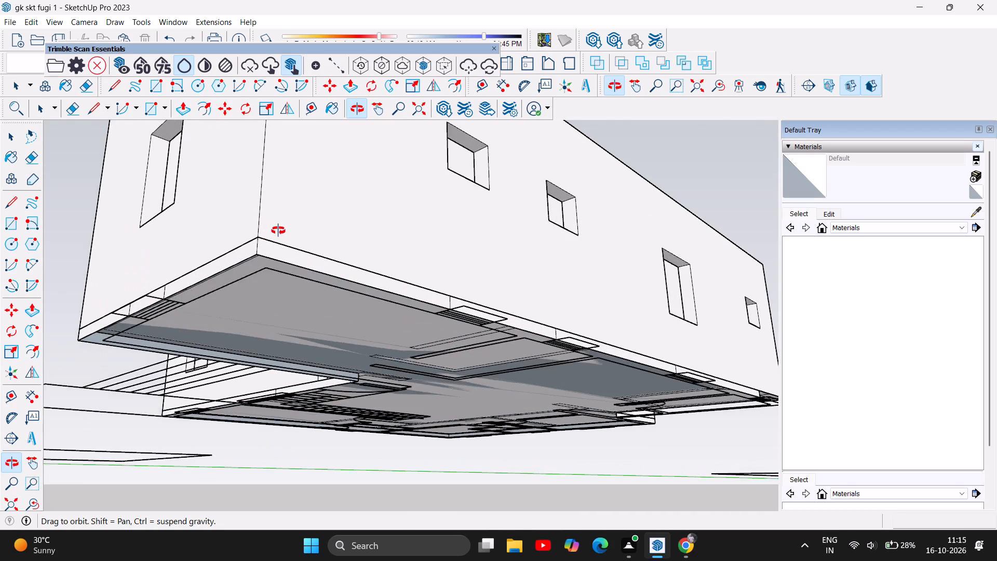
{"action": "scroll", "coordinate": [278, 231], "scroll_direction": "up", "scroll_amount": 1}
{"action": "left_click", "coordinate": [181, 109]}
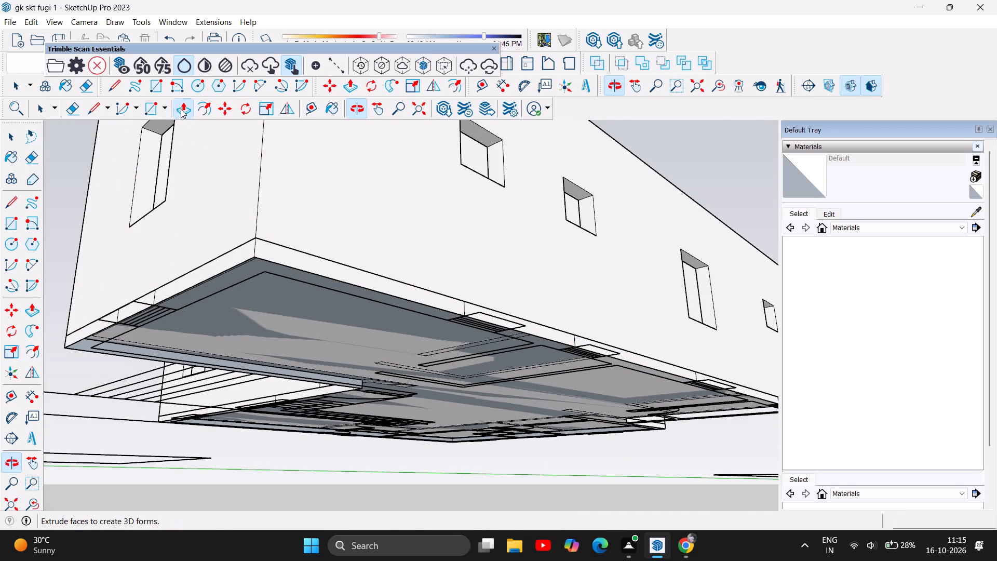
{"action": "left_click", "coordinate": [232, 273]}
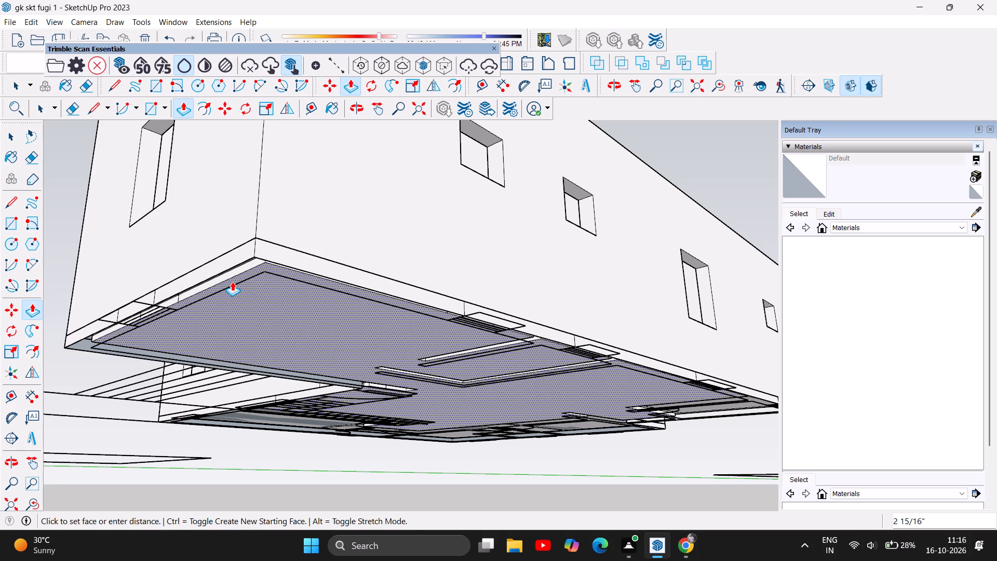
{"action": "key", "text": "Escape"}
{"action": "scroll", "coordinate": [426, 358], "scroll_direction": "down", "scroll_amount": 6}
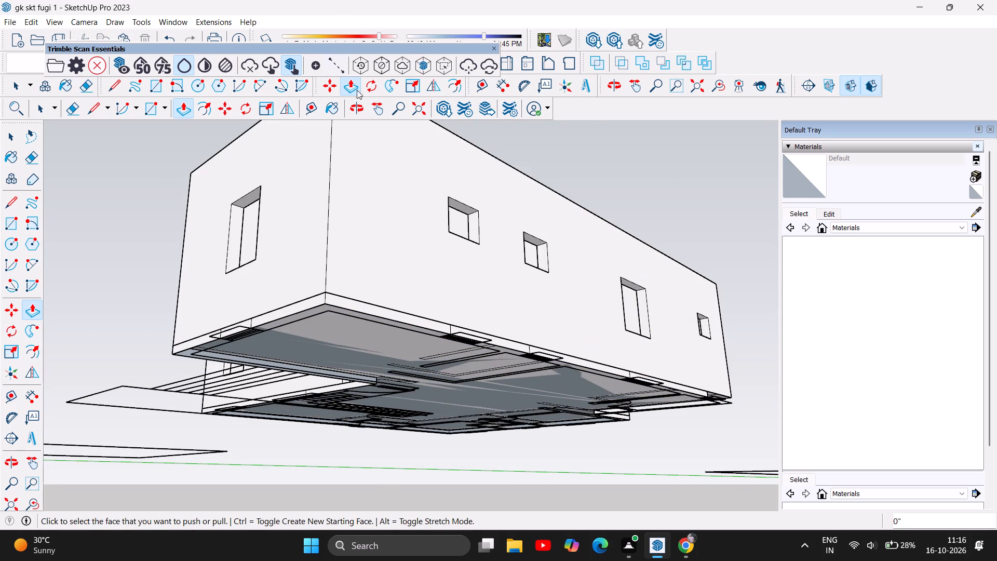
Examine the whole walled house and its slab from outside and above, along with the surrounding drawings.
{"action": "left_click", "coordinate": [359, 110]}
{"action": "left_click_drag", "start_coordinate": [383, 253], "coordinate": [419, 411]}
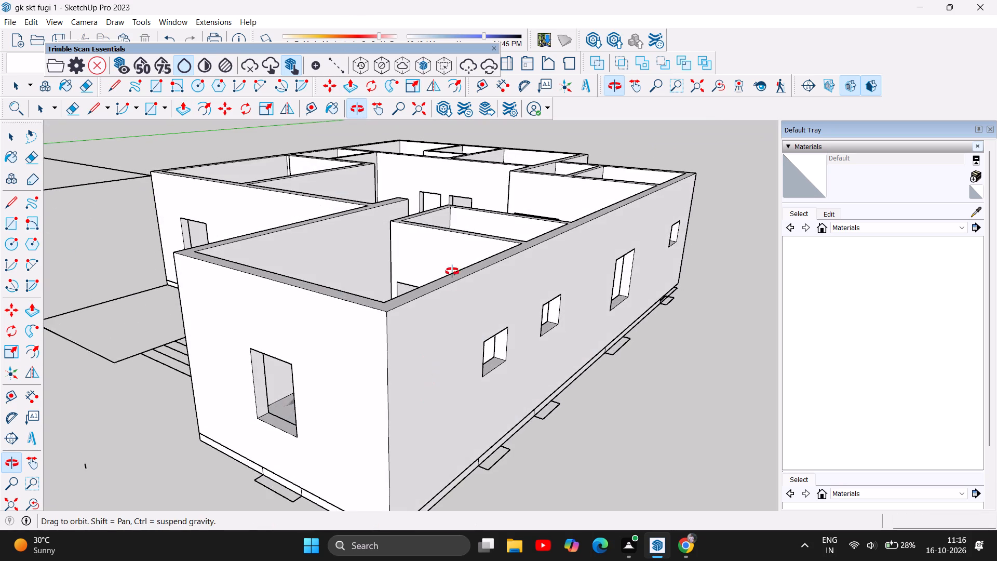
{"action": "left_click_drag", "start_coordinate": [451, 268], "coordinate": [507, 397]}
{"action": "scroll", "coordinate": [459, 313], "scroll_direction": "down", "scroll_amount": 11}
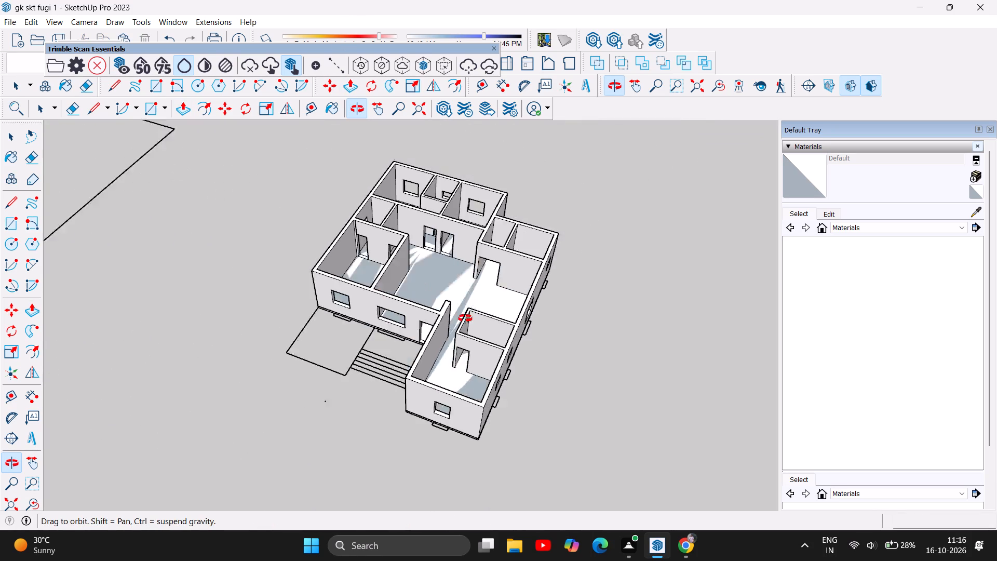
{"action": "scroll", "coordinate": [465, 318], "scroll_direction": "down", "scroll_amount": 2}
{"action": "left_click_drag", "start_coordinate": [381, 341], "coordinate": [535, 356]}
{"action": "right_click", "coordinate": [497, 346]}
{"action": "left_click", "coordinate": [641, 269]}
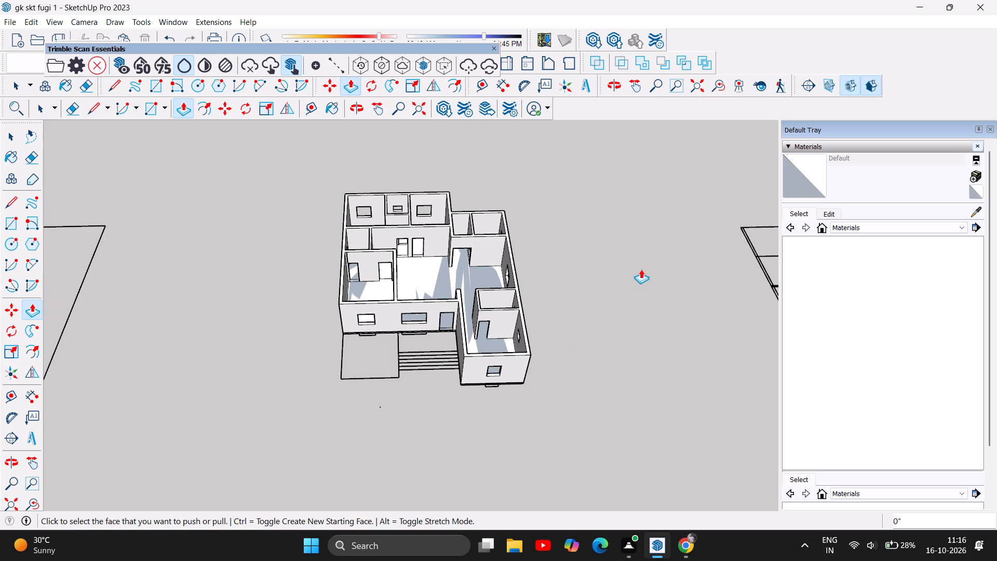
{"action": "scroll", "coordinate": [584, 352], "scroll_direction": "down", "scroll_amount": 11}
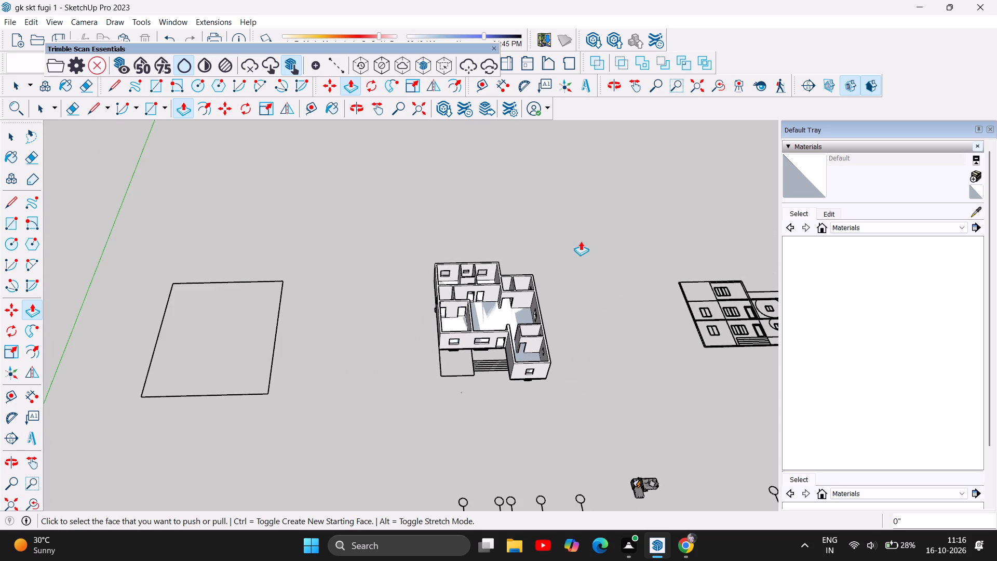
{"action": "scroll", "coordinate": [581, 241], "scroll_direction": "down", "scroll_amount": 5}
Undo the recent line deletions and house moves until the walled house stands apart from the floor slab again.
{"action": "key", "text": "ctrl+z"}
{"action": "key", "text": "ctrl+z"}
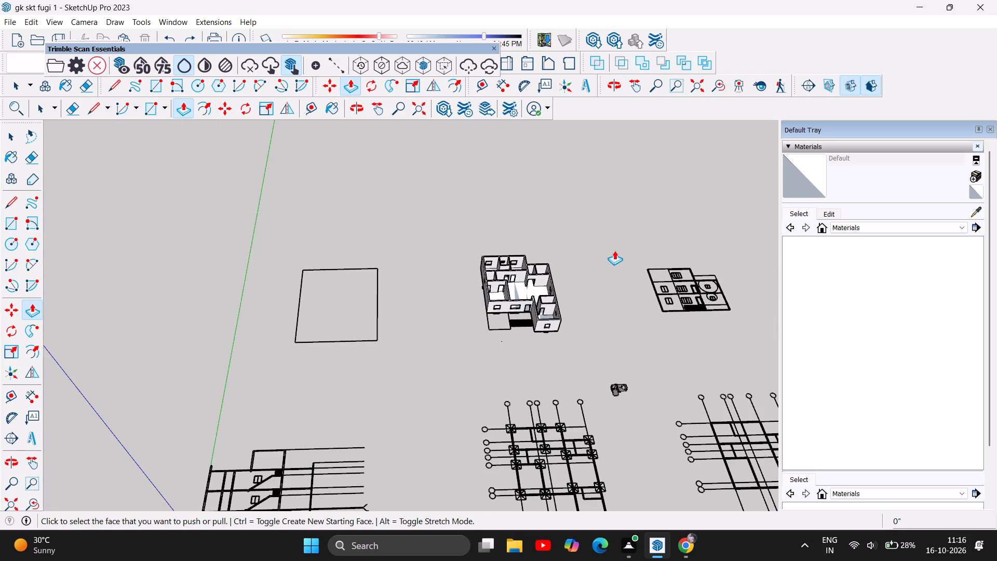
{"action": "key", "text": "Escape"}
{"action": "left_click", "coordinate": [7, 139]}
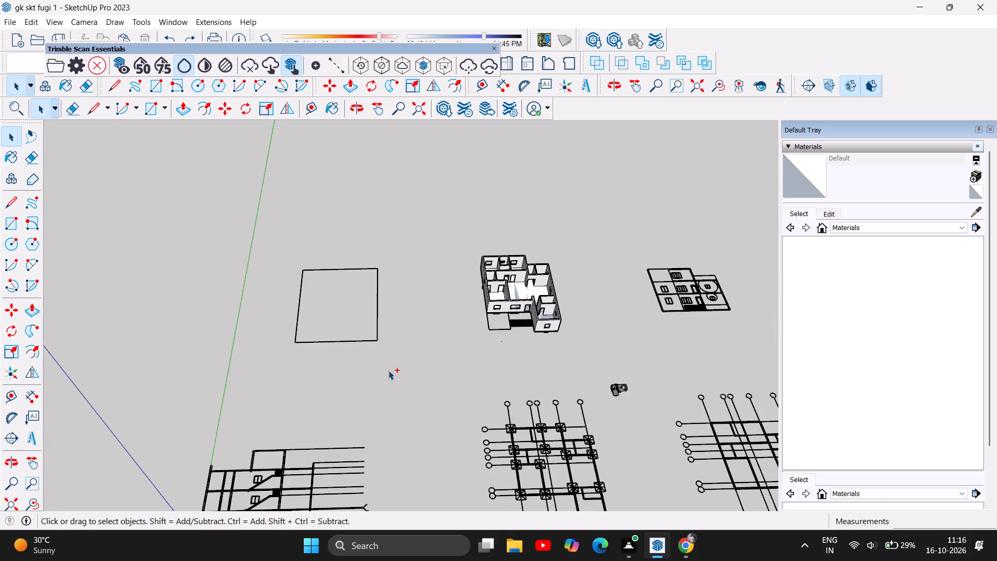
{"action": "key", "text": "ctrl+z"}
{"action": "key", "text": "ctrl+z"}
{"action": "key", "text": "ctrl+z"}
{"action": "key", "text": "ctrl+z"}
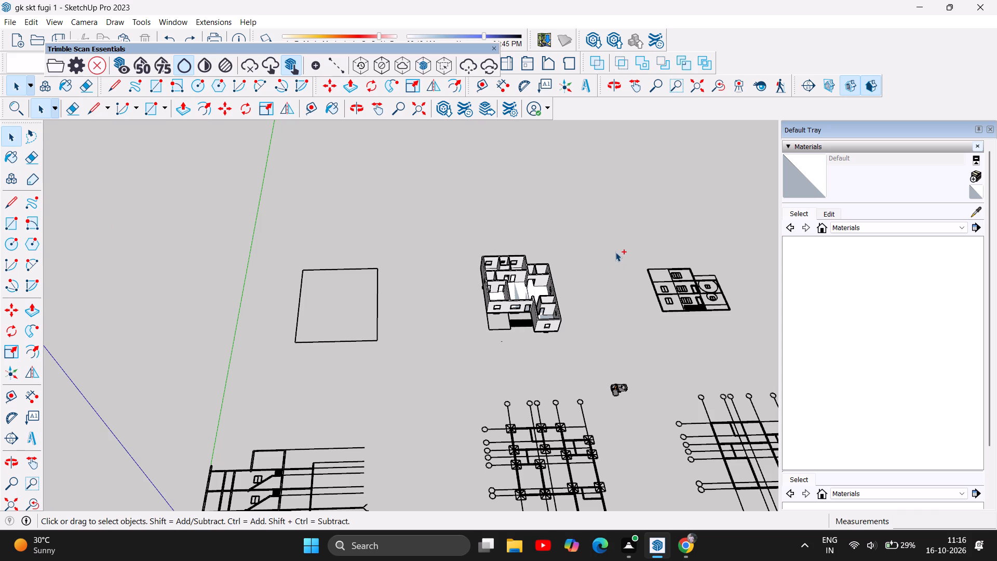
{"action": "key", "text": "ctrl+z"}
{"action": "key", "text": "ctrl+z"}
{"action": "key", "text": "ctrl+z"}
{"action": "key", "text": "ctrl+z"}
{"action": "key", "text": "ctrl+z"}
{"action": "key", "text": "ctrl+z"}
{"action": "right_click", "coordinate": [609, 251], "text": "ctrl"}
{"action": "key", "text": "ctrl+z"}
{"action": "key", "text": "ctrl+z"}
{"action": "key", "text": "ctrl+z"}
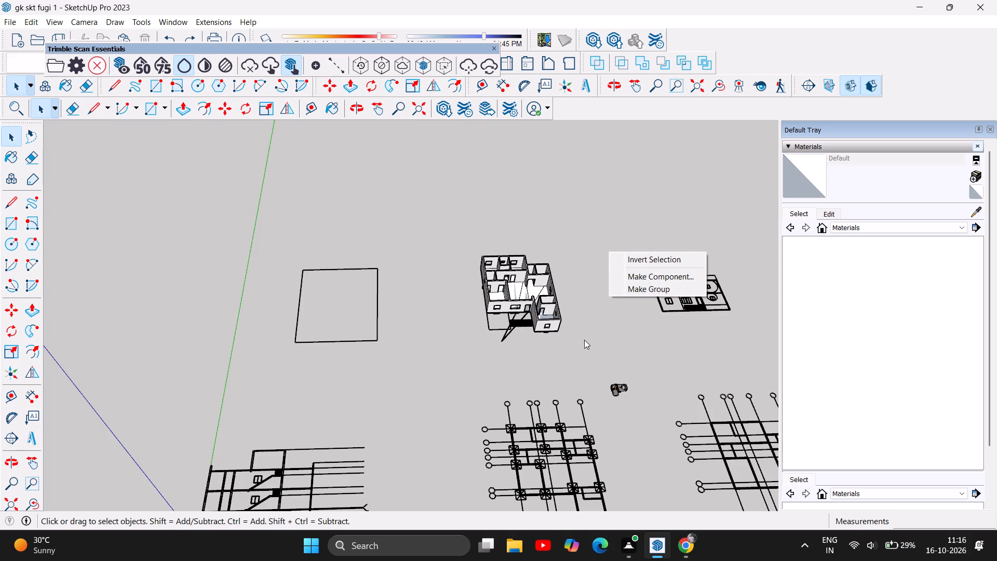
{"action": "left_click", "coordinate": [584, 340], "text": "ctrl"}
{"action": "key", "text": "ctrl+z"}
{"action": "key", "text": "ctrl+z"}
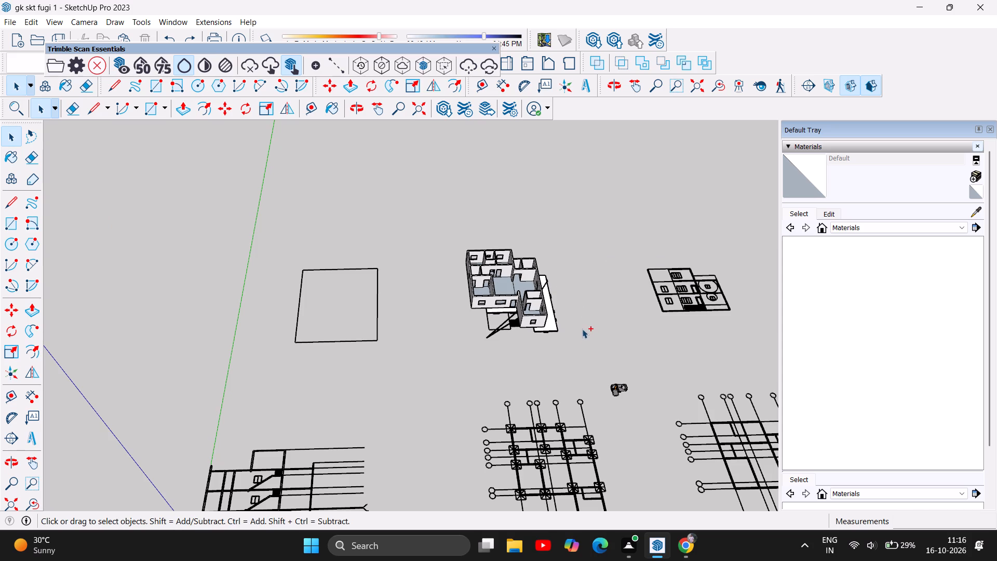
{"action": "key", "text": "ctrl+z"}
{"action": "key", "text": "ctrl+z"}
{"action": "key", "text": "ctrl+z"}
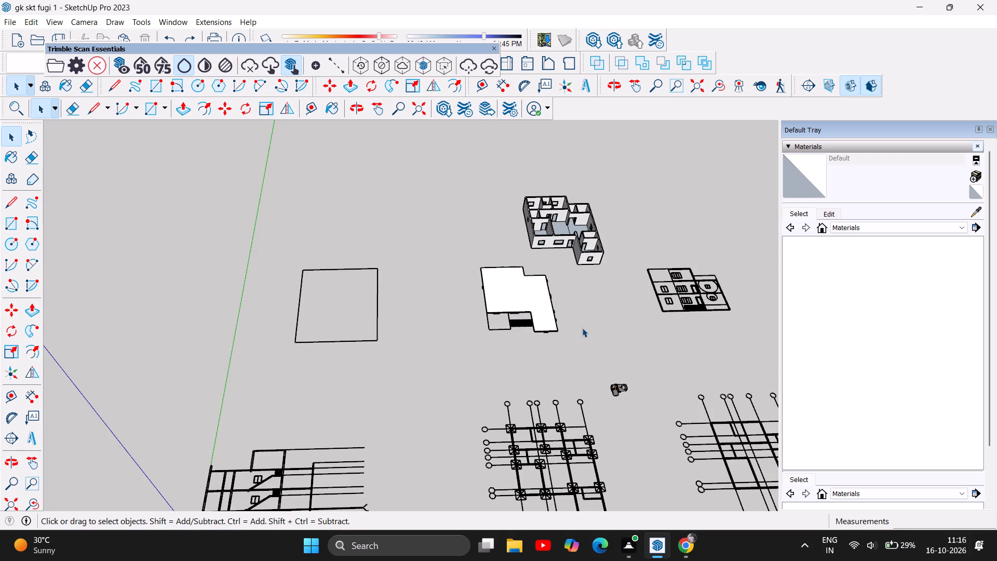
Delete the short stray vertical line on the slab's front edge, near the inner corner beside the steps.
{"action": "scroll", "coordinate": [582, 254], "scroll_direction": "up", "scroll_amount": 5}
{"action": "scroll", "coordinate": [563, 296], "scroll_direction": "up", "scroll_amount": 2}
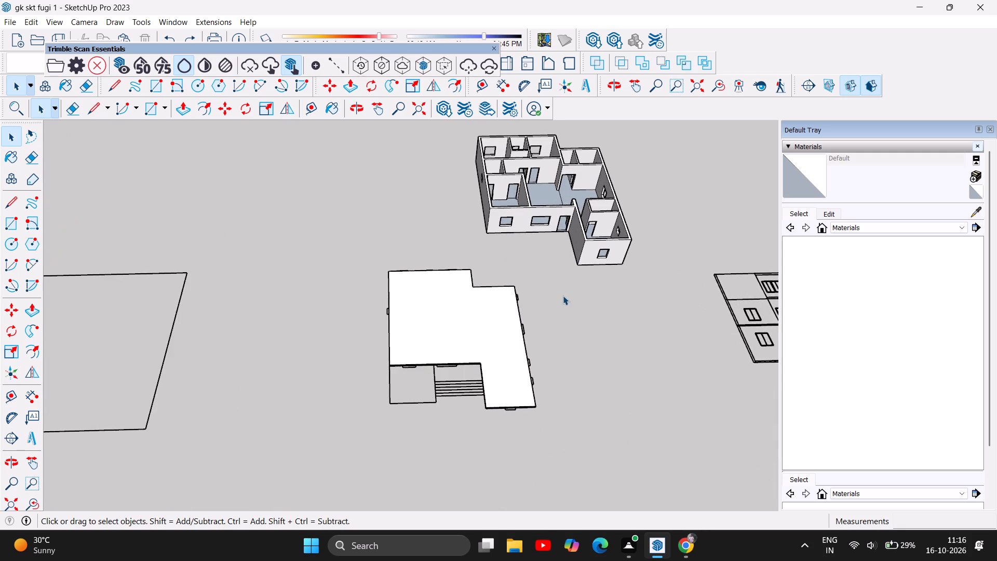
{"action": "scroll", "coordinate": [563, 296], "scroll_direction": "up", "scroll_amount": 1}
{"action": "scroll", "coordinate": [513, 400], "scroll_direction": "up", "scroll_amount": 6}
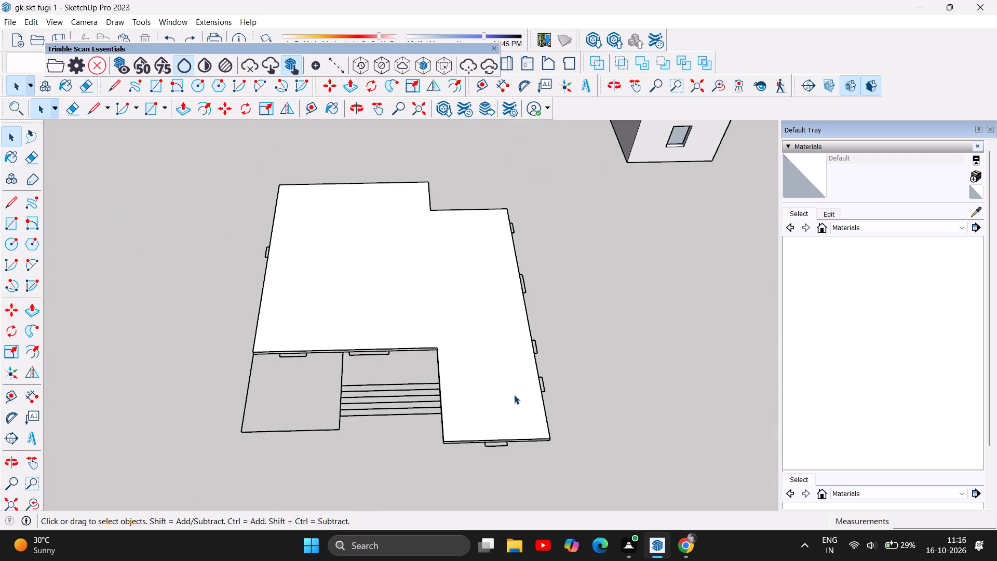
{"action": "scroll", "coordinate": [514, 395], "scroll_direction": "up", "scroll_amount": 8}
{"action": "scroll", "coordinate": [344, 344], "scroll_direction": "up", "scroll_amount": 5}
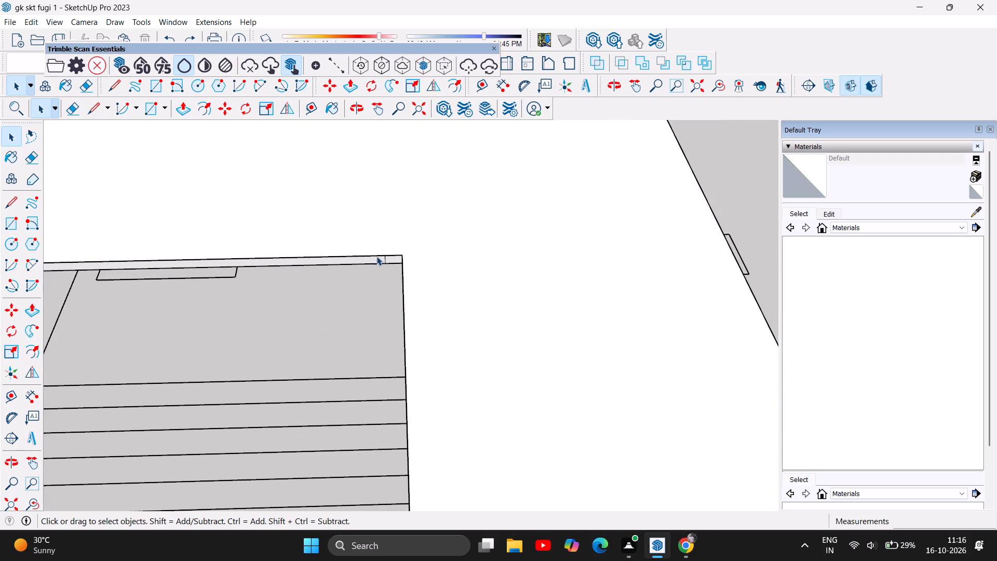
{"action": "scroll", "coordinate": [378, 254], "scroll_direction": "up", "scroll_amount": 5}
{"action": "left_click", "coordinate": [389, 262]}
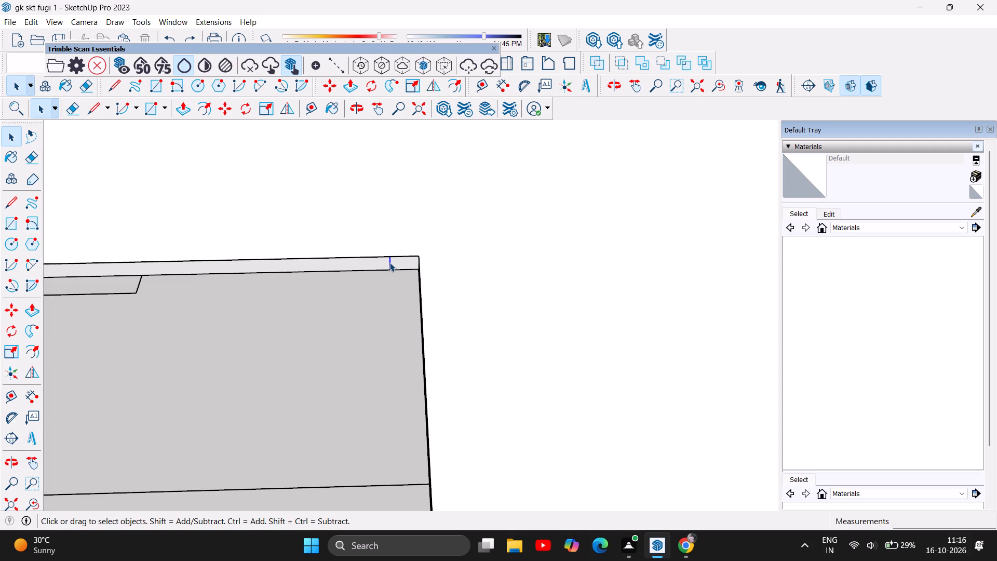
{"action": "key", "text": "Escape"}
{"action": "key", "text": "Escape"}
{"action": "key", "text": "Delete"}
Delete the grouped plan linework around the slab, including the step lines, porch outline and window outlines.
{"action": "scroll", "coordinate": [384, 295], "scroll_direction": "down", "scroll_amount": 9}
{"action": "left_click", "coordinate": [317, 399]}
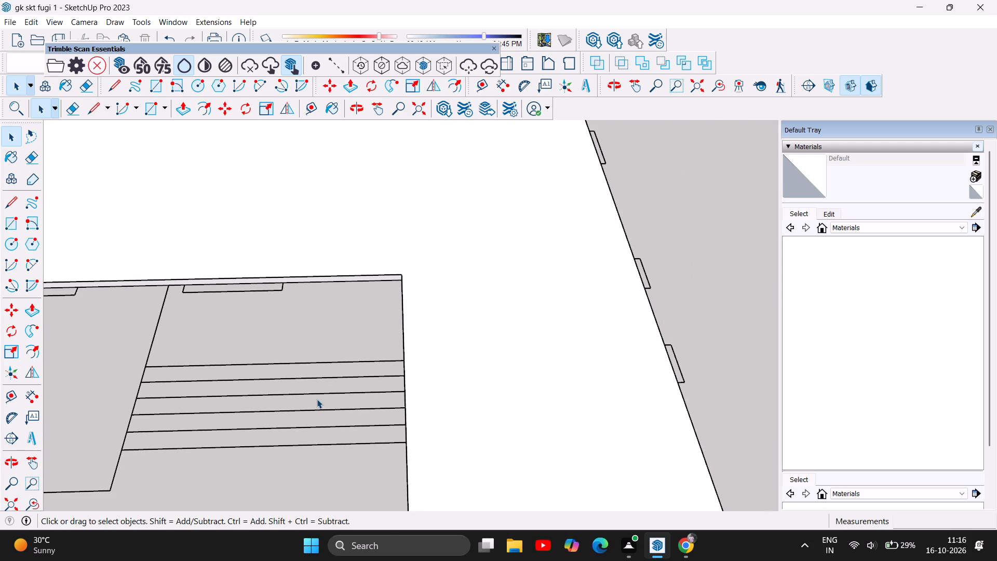
{"action": "left_click", "coordinate": [125, 439]}
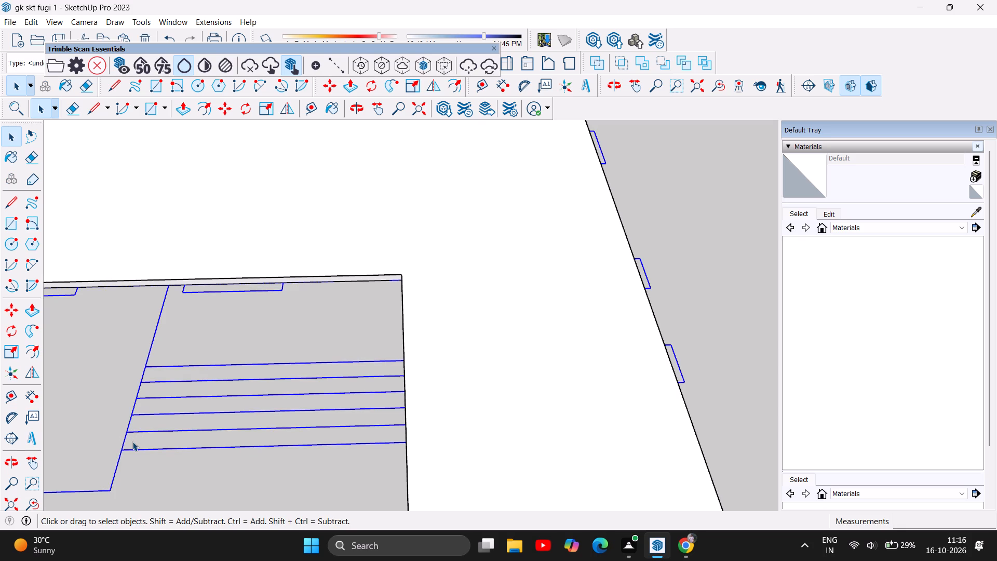
{"action": "key", "text": "Delete"}
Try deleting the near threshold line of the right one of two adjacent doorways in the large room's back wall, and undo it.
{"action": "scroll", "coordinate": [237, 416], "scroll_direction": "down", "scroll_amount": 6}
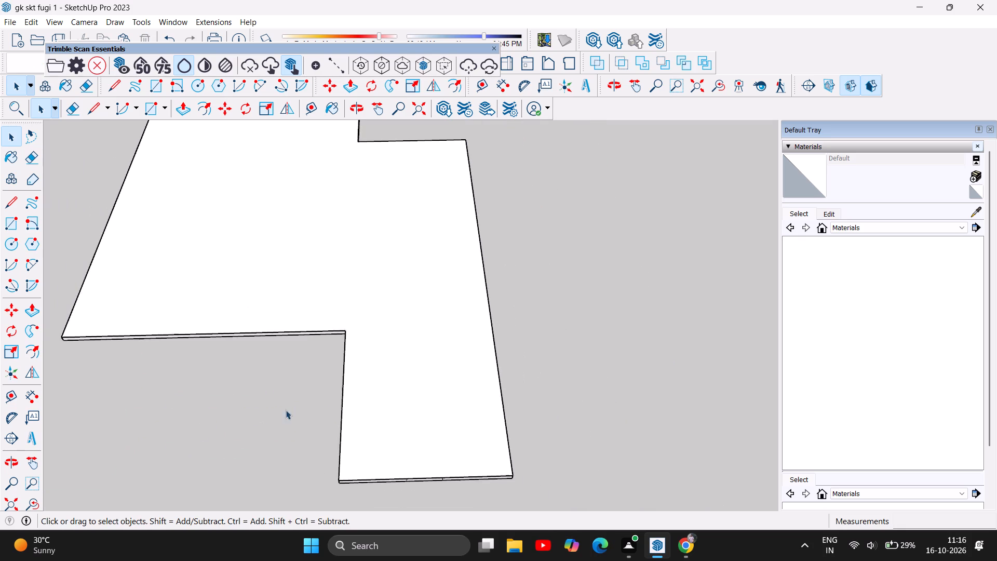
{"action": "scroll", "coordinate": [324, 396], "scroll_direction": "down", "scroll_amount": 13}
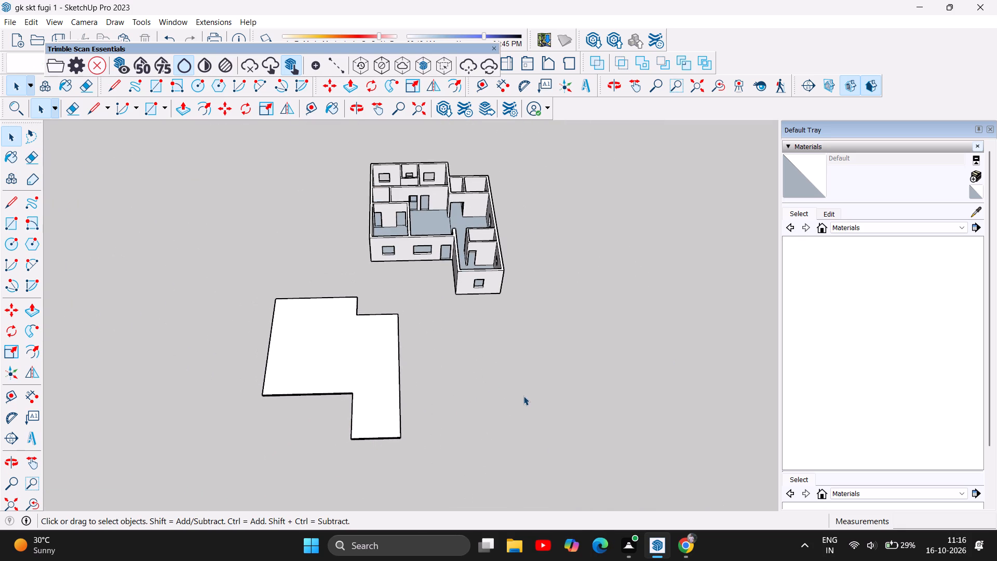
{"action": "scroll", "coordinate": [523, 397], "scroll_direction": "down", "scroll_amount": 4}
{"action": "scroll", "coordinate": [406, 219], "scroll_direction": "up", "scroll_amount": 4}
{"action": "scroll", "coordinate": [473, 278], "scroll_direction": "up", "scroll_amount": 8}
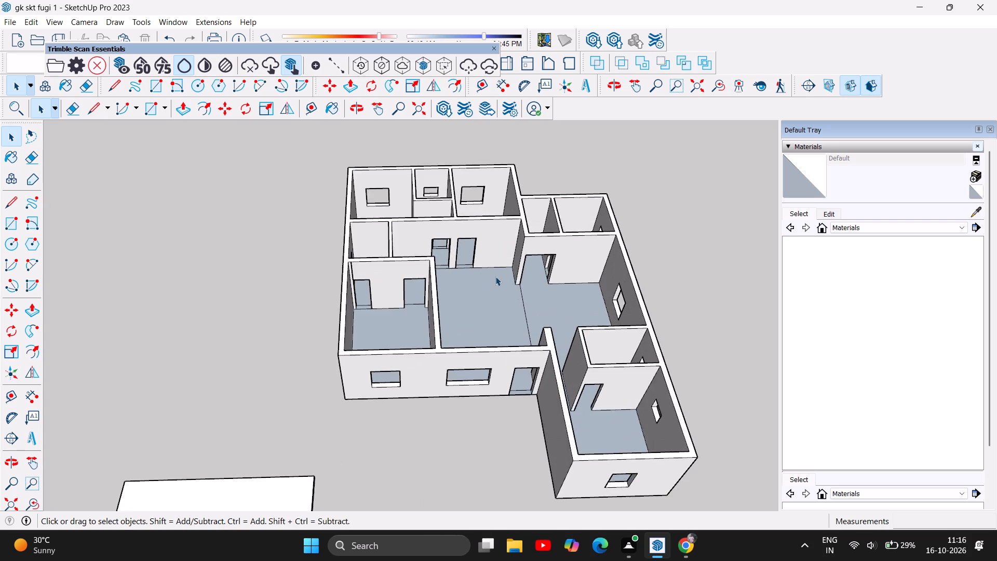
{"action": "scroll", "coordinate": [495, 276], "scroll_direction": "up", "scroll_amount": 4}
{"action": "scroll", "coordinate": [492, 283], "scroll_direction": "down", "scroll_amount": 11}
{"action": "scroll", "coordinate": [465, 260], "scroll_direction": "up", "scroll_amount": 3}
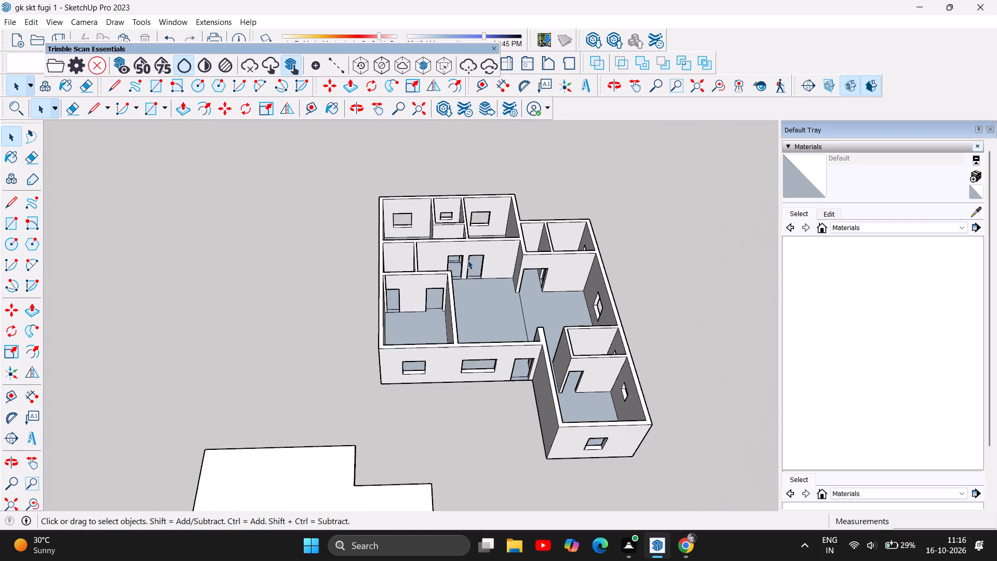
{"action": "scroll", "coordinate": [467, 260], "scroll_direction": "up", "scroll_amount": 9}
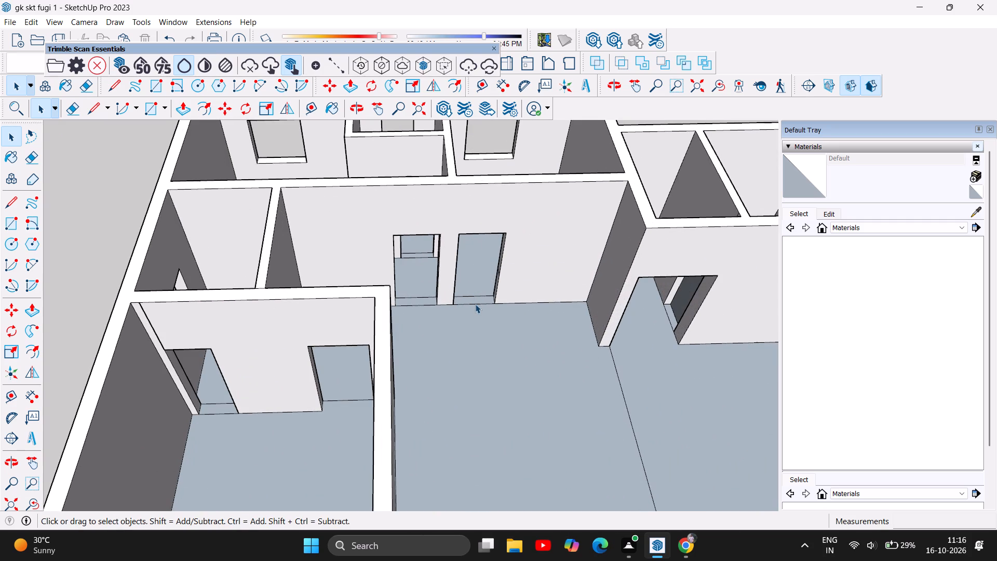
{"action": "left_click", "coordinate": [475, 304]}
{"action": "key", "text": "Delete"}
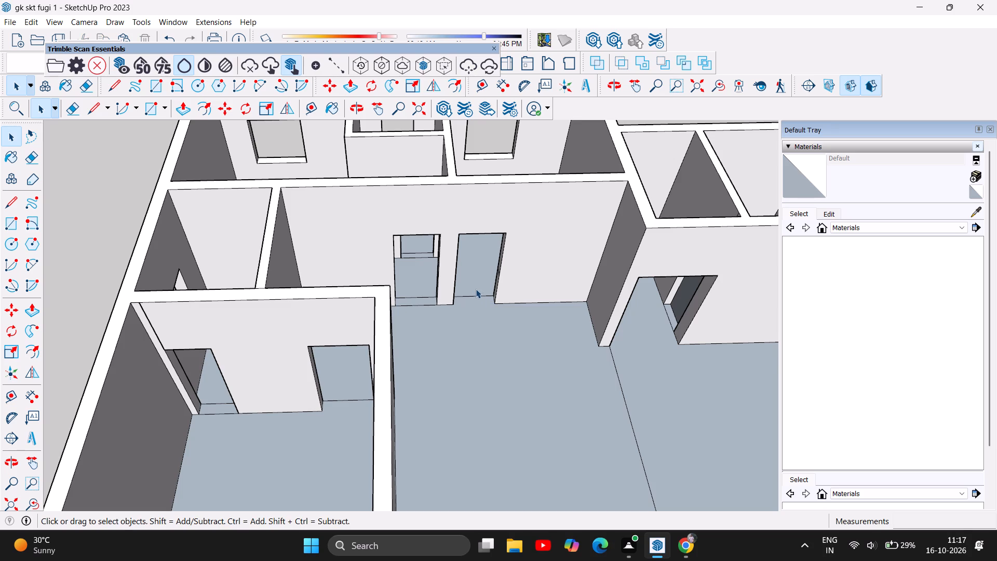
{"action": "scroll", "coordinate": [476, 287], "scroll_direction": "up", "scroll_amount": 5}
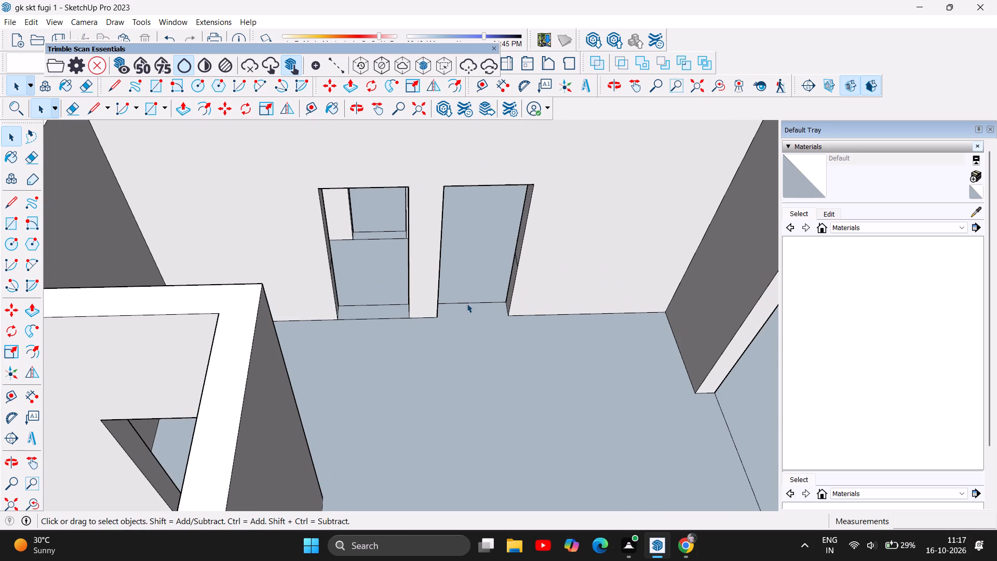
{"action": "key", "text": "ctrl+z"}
Delete the threshold line across the floor of the front-left room's doorway nearest the large room.
{"action": "scroll", "coordinate": [469, 305], "scroll_direction": "down", "scroll_amount": 12}
{"action": "scroll", "coordinate": [400, 362], "scroll_direction": "up", "scroll_amount": 4}
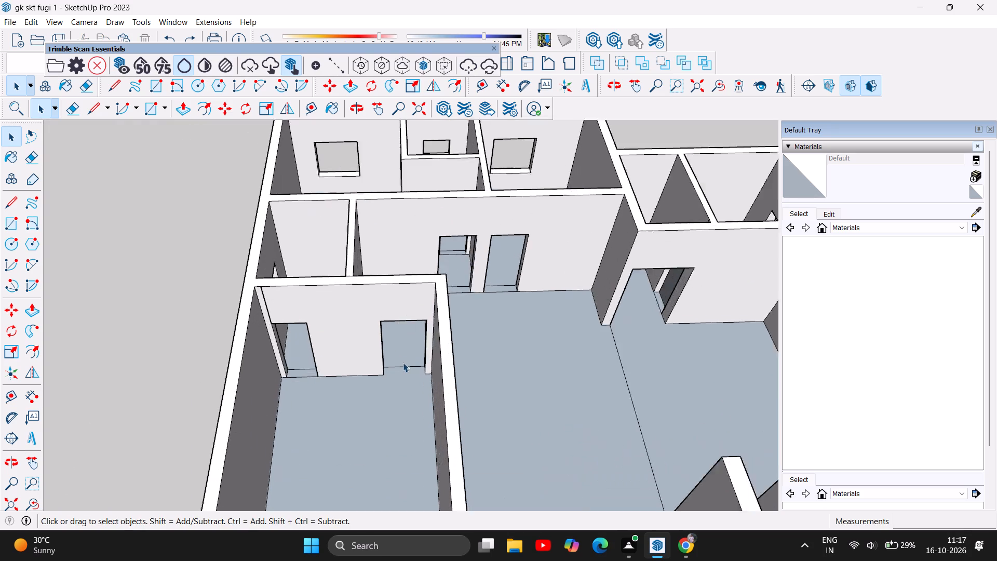
{"action": "scroll", "coordinate": [403, 363], "scroll_direction": "up", "scroll_amount": 12}
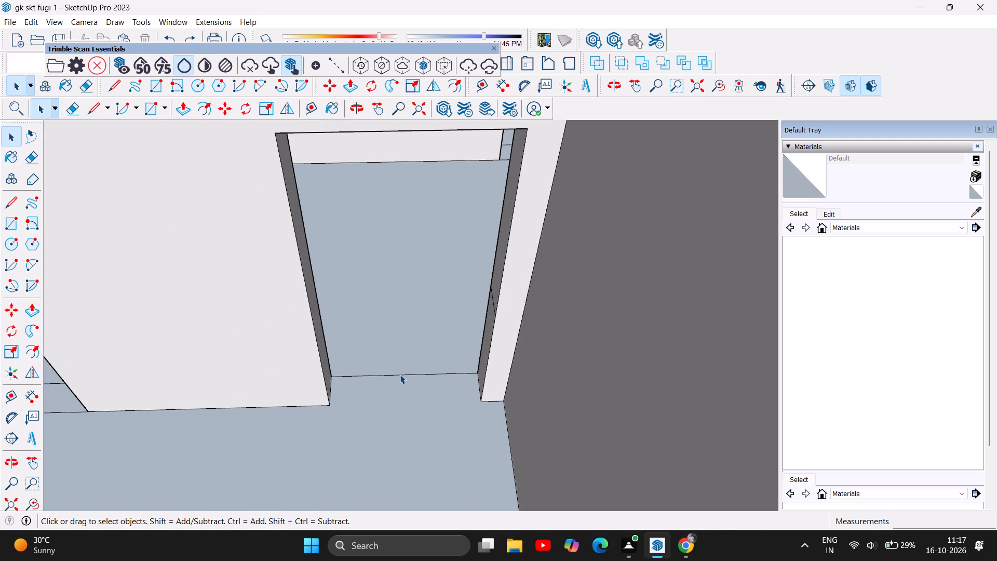
{"action": "left_click", "coordinate": [401, 375]}
{"action": "key", "text": "Delete"}
Delete the short stray slanted line on the right jamb of the same doorway.
{"action": "scroll", "coordinate": [493, 300], "scroll_direction": "up", "scroll_amount": 6}
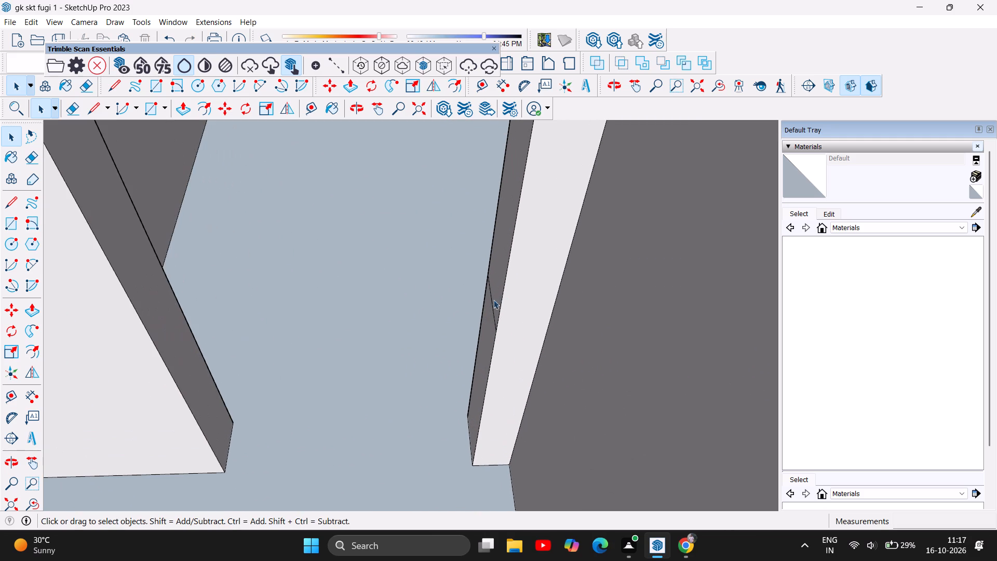
{"action": "left_click", "coordinate": [492, 304]}
{"action": "key", "text": "Delete"}
{"action": "scroll", "coordinate": [419, 426], "scroll_direction": "down", "scroll_amount": 2}
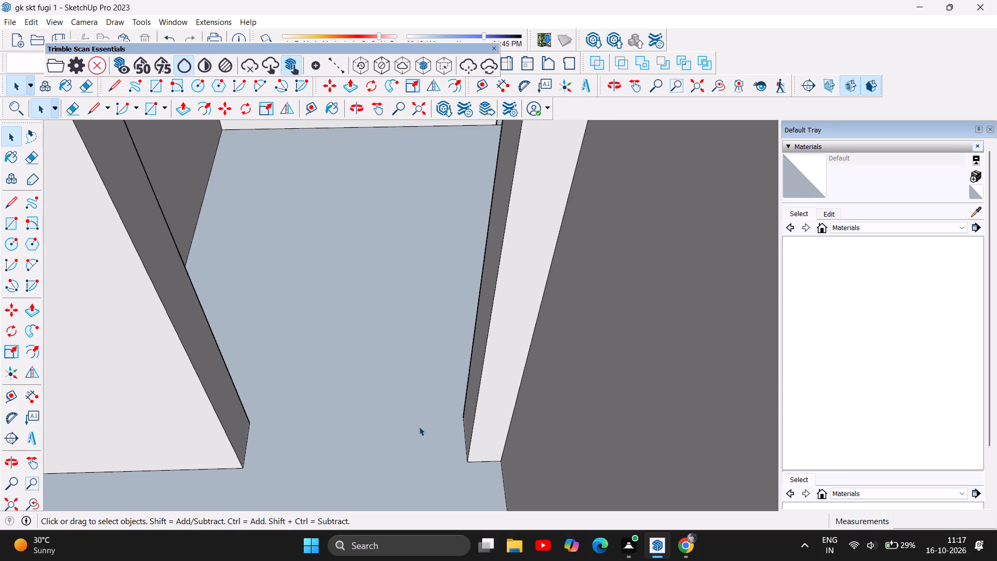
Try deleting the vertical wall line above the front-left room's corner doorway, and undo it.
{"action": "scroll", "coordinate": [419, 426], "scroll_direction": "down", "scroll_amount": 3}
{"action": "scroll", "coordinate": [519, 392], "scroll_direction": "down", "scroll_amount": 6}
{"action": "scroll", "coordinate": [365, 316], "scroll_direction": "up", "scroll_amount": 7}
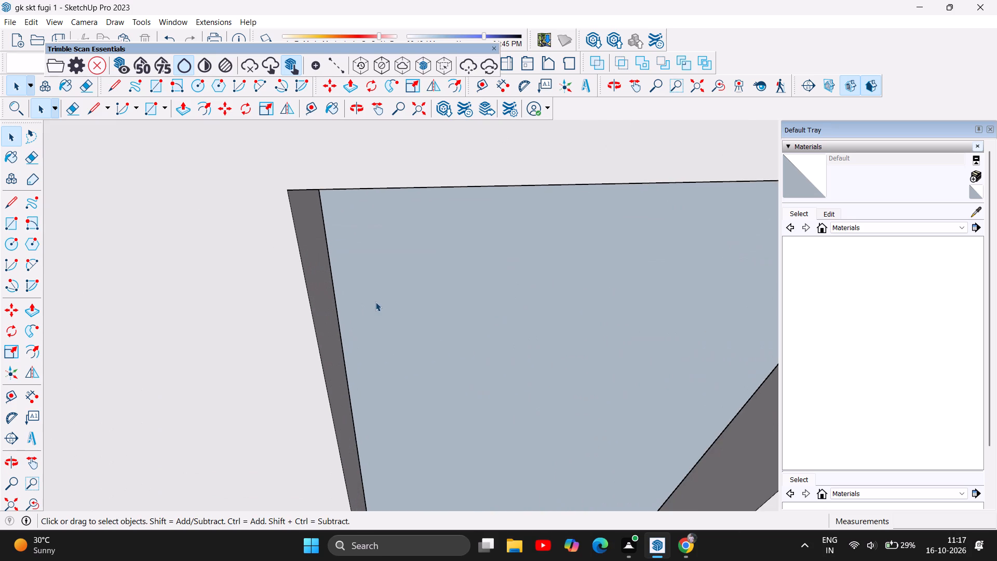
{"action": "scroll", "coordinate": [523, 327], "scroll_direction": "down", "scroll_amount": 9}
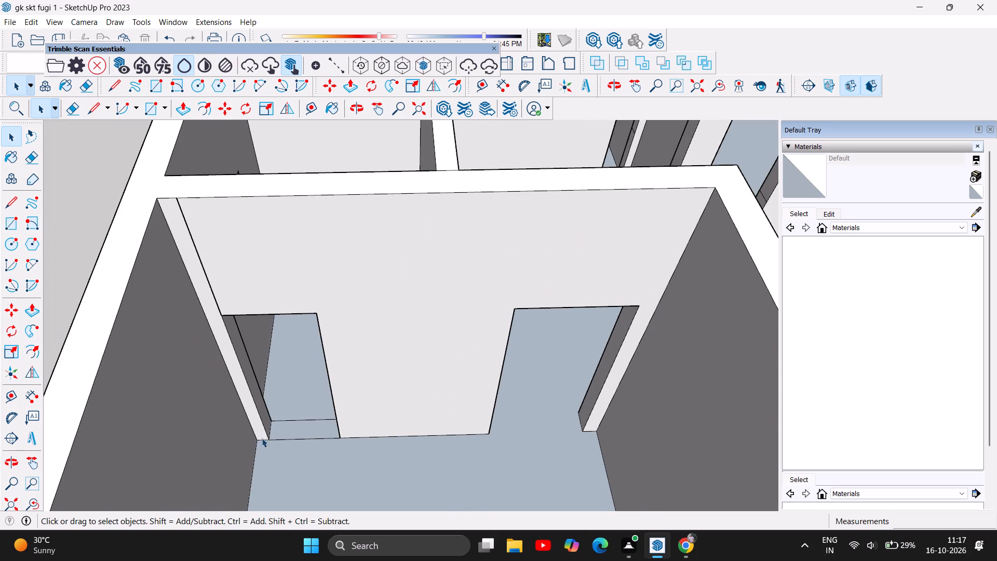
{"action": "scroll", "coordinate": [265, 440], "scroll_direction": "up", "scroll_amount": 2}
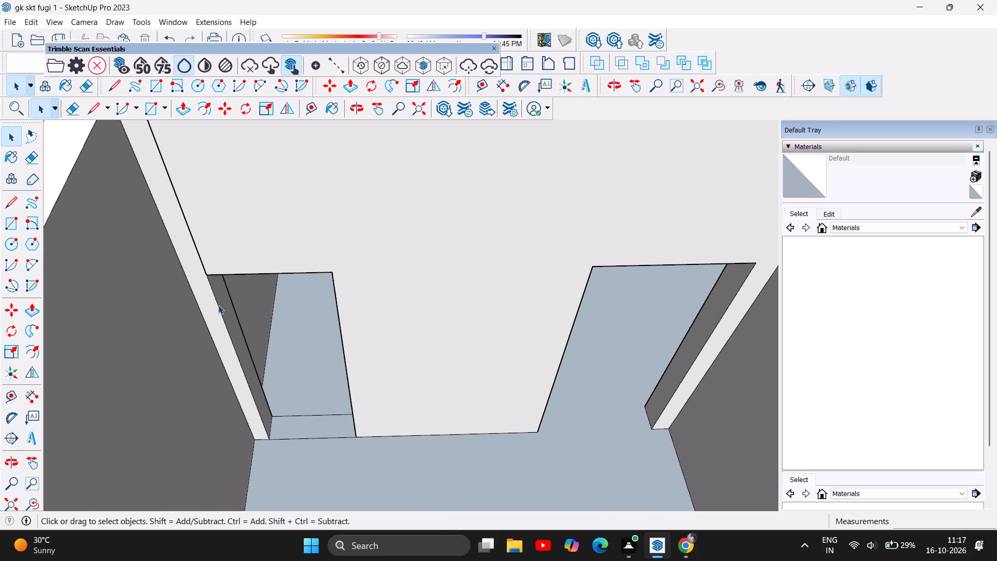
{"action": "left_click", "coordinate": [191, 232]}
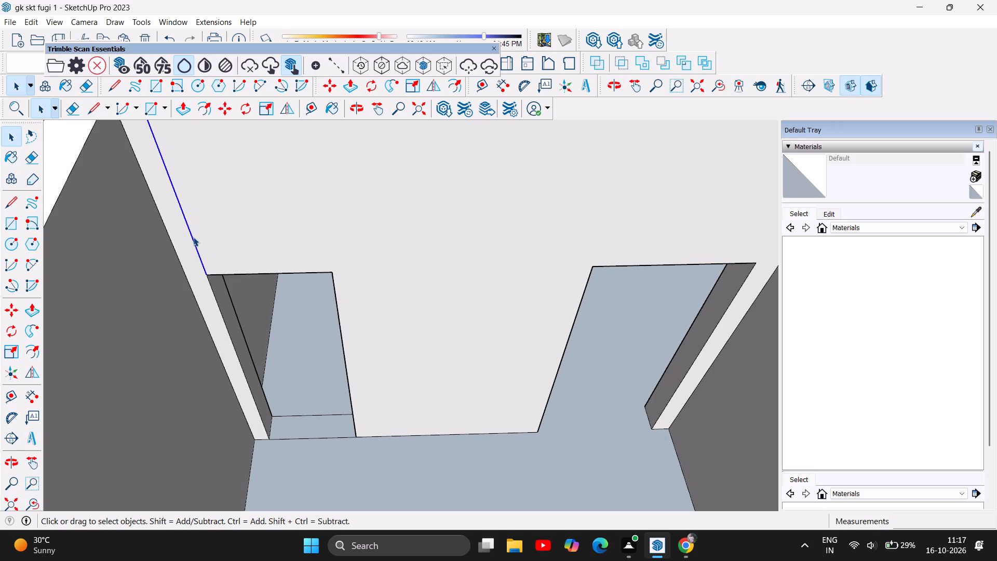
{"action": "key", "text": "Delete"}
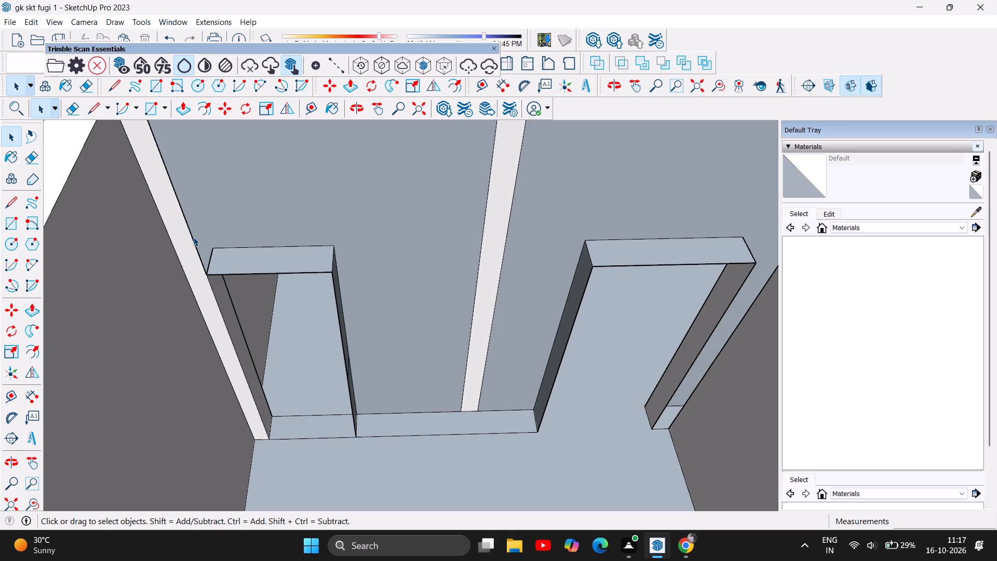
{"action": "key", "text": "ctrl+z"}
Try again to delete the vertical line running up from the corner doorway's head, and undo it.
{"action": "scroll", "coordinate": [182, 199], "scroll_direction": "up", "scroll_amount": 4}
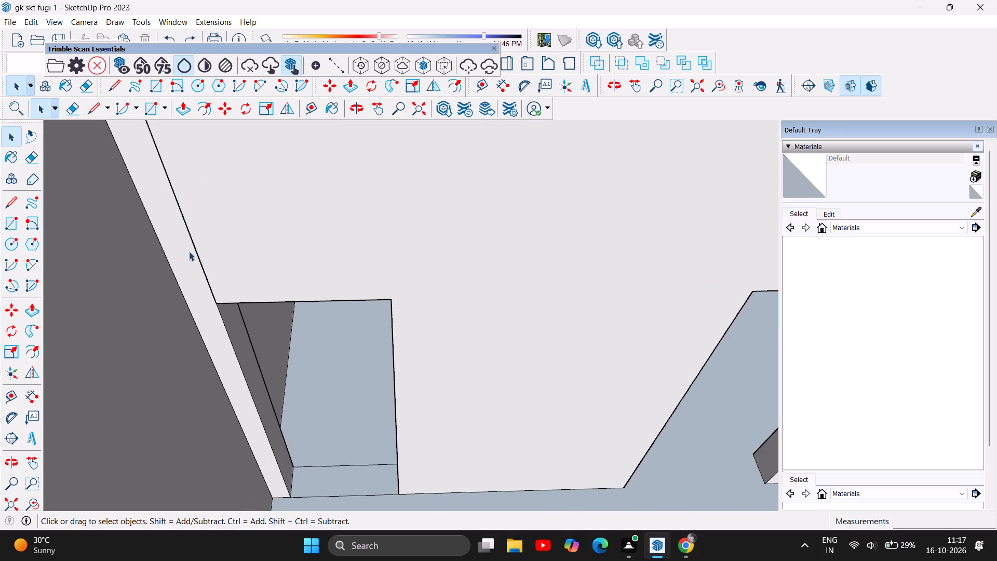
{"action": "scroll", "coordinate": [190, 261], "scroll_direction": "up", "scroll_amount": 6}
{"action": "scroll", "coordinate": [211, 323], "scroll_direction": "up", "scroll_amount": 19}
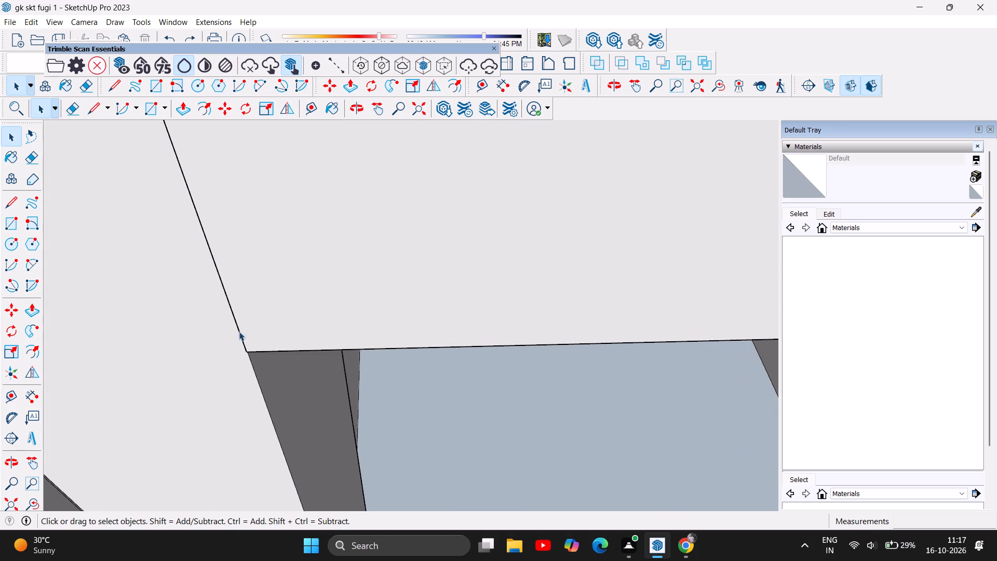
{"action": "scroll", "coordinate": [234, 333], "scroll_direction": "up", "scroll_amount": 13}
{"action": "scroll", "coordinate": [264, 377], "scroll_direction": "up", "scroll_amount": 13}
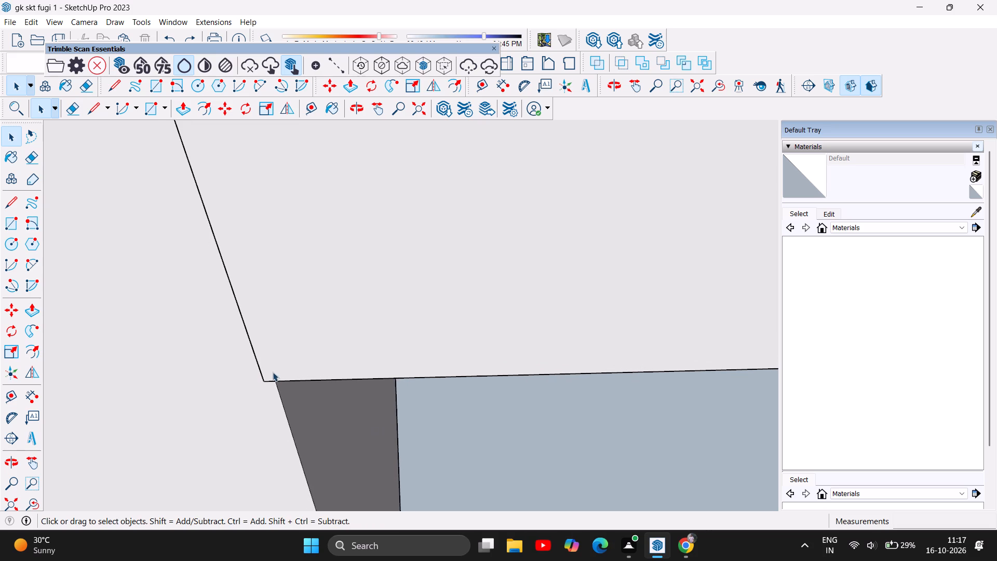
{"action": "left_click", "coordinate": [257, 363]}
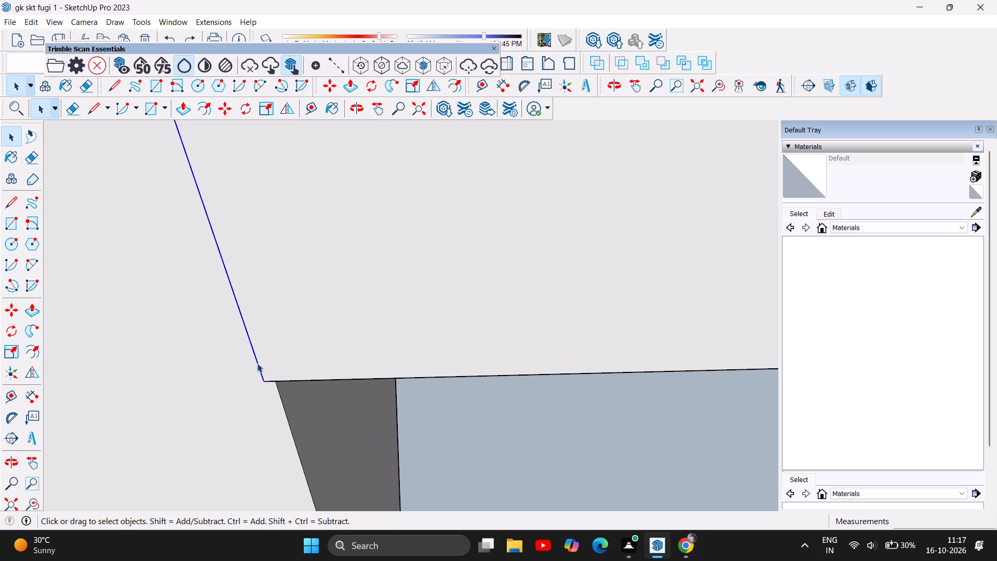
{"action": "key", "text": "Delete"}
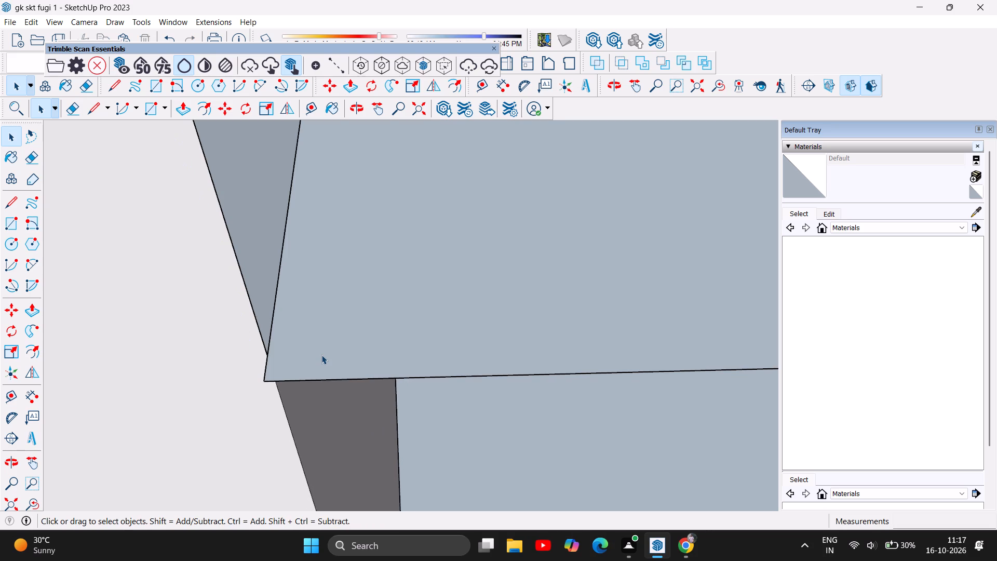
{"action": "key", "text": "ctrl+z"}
Examine how the vertical wall line meets the head and jamb at the corner doorway's upper corner.
{"action": "scroll", "coordinate": [284, 404], "scroll_direction": "up", "scroll_amount": 12}
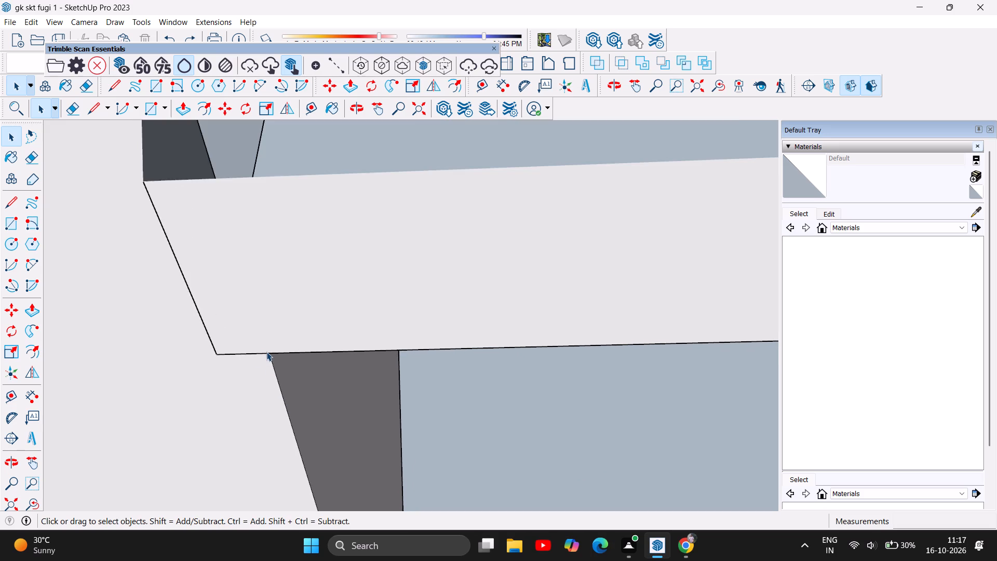
{"action": "scroll", "coordinate": [266, 352], "scroll_direction": "up", "scroll_amount": 6}
{"action": "scroll", "coordinate": [325, 371], "scroll_direction": "down", "scroll_amount": 18}
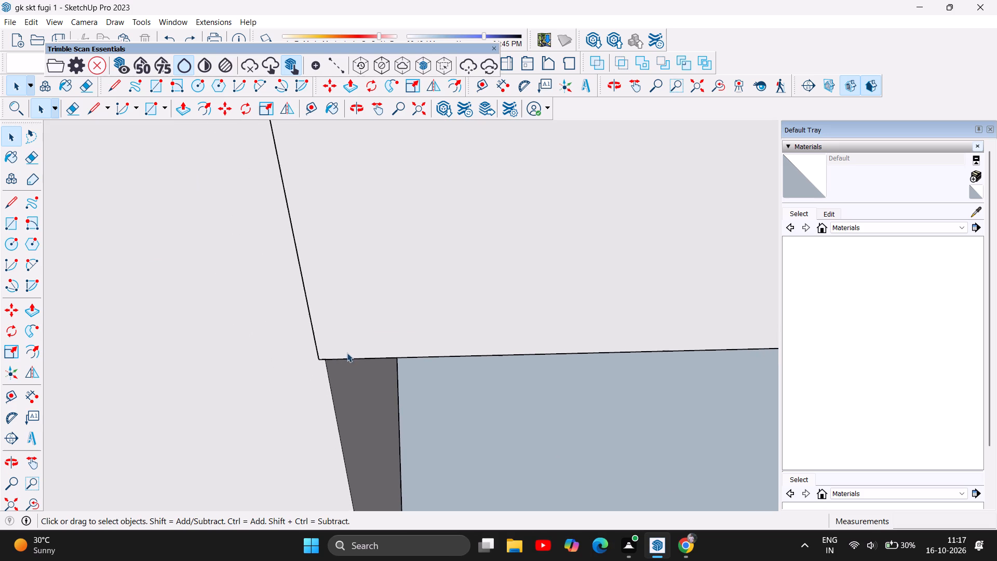
{"action": "scroll", "coordinate": [350, 351], "scroll_direction": "down", "scroll_amount": 19}
{"action": "scroll", "coordinate": [356, 337], "scroll_direction": "down", "scroll_amount": 7}
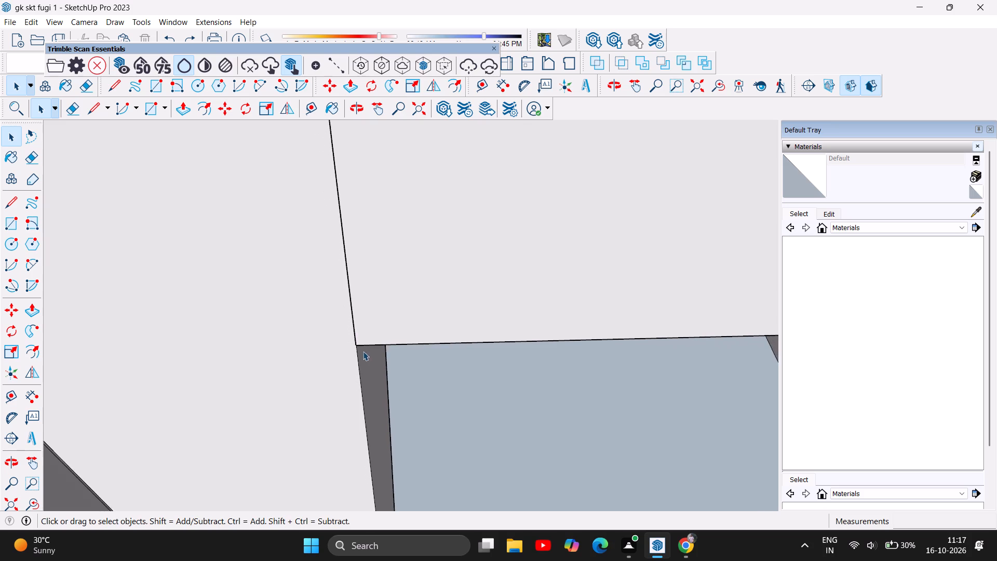
{"action": "scroll", "coordinate": [391, 318], "scroll_direction": "down", "scroll_amount": 15}
{"action": "scroll", "coordinate": [390, 318], "scroll_direction": "down", "scroll_amount": 14}
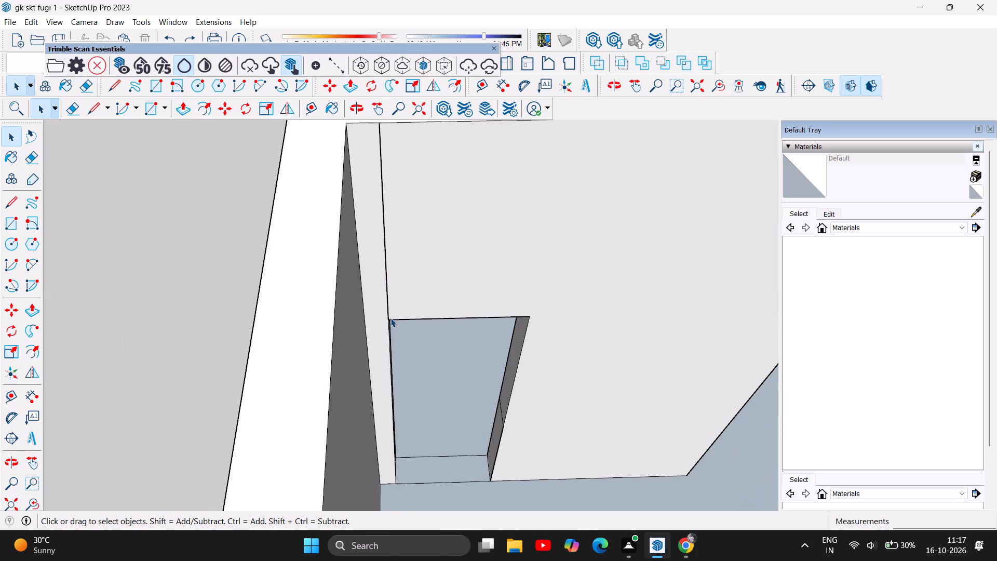
{"action": "scroll", "coordinate": [391, 319], "scroll_direction": "down", "scroll_amount": 8}
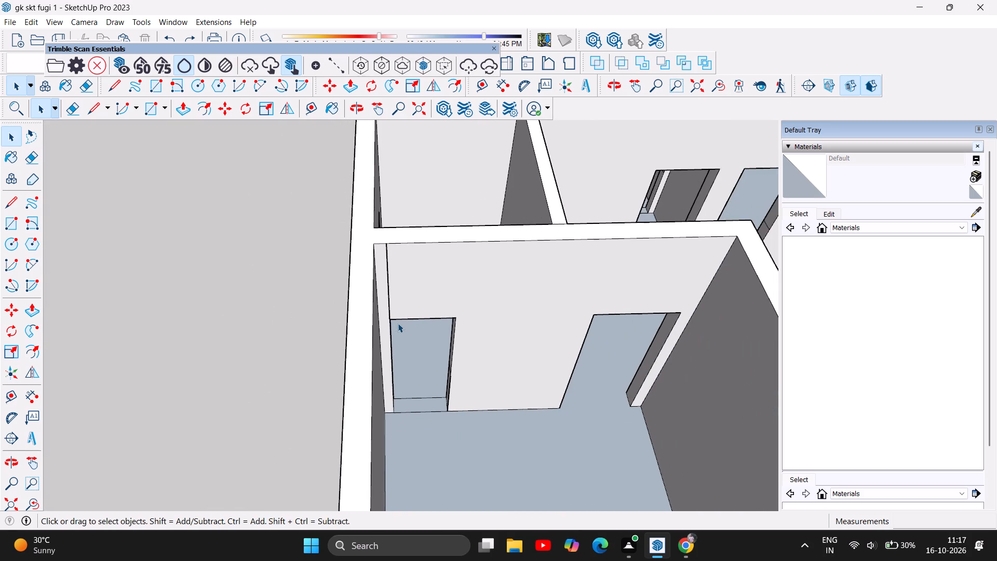
{"action": "scroll", "coordinate": [398, 323], "scroll_direction": "down", "scroll_amount": 6}
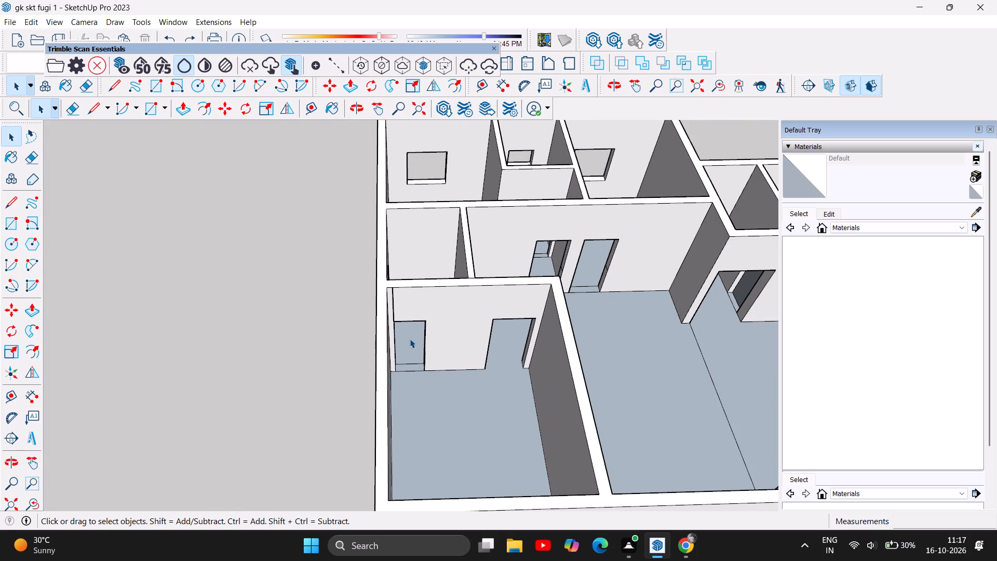
{"action": "scroll", "coordinate": [400, 339], "scroll_direction": "down", "scroll_amount": 3}
{"action": "scroll", "coordinate": [424, 305], "scroll_direction": "up", "scroll_amount": 12}
{"action": "scroll", "coordinate": [306, 303], "scroll_direction": "up", "scroll_amount": 3}
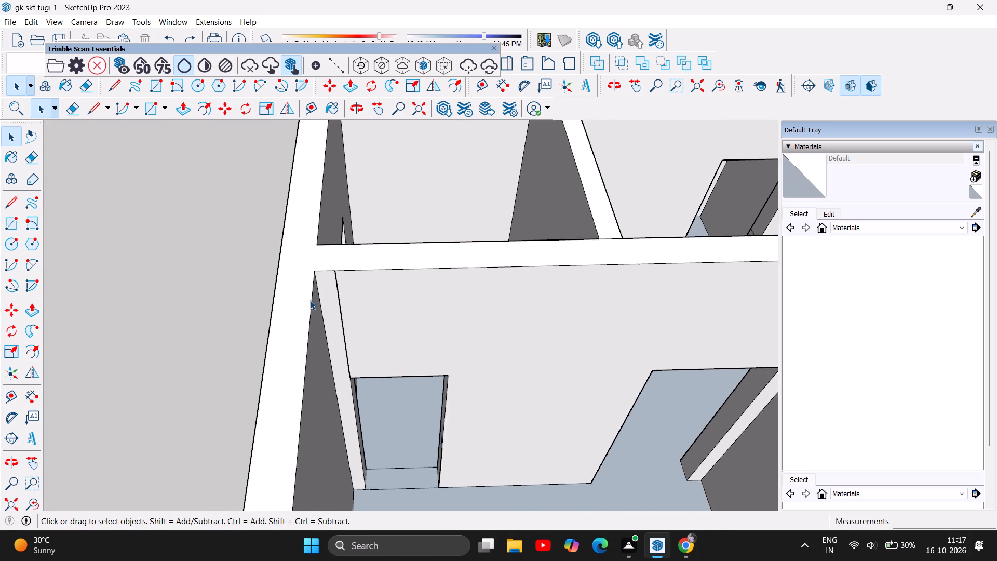
{"action": "scroll", "coordinate": [310, 300], "scroll_direction": "up", "scroll_amount": 3}
{"action": "scroll", "coordinate": [382, 399], "scroll_direction": "up", "scroll_amount": 6}
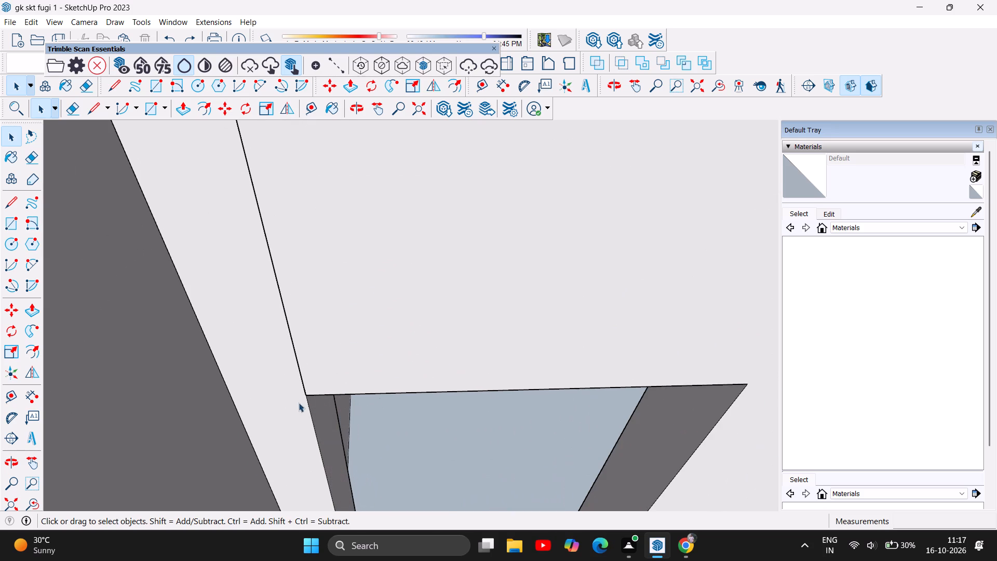
{"action": "scroll", "coordinate": [300, 402], "scroll_direction": "up", "scroll_amount": 18}
{"action": "scroll", "coordinate": [315, 387], "scroll_direction": "up", "scroll_amount": 6}
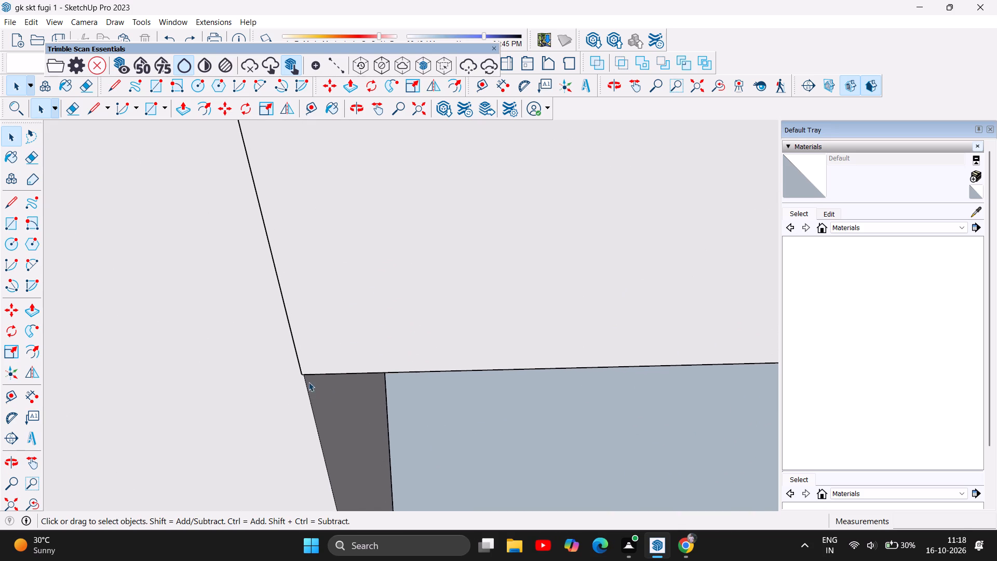
{"action": "scroll", "coordinate": [307, 379], "scroll_direction": "up", "scroll_amount": 20}
{"action": "scroll", "coordinate": [294, 353], "scroll_direction": "up", "scroll_amount": 7}
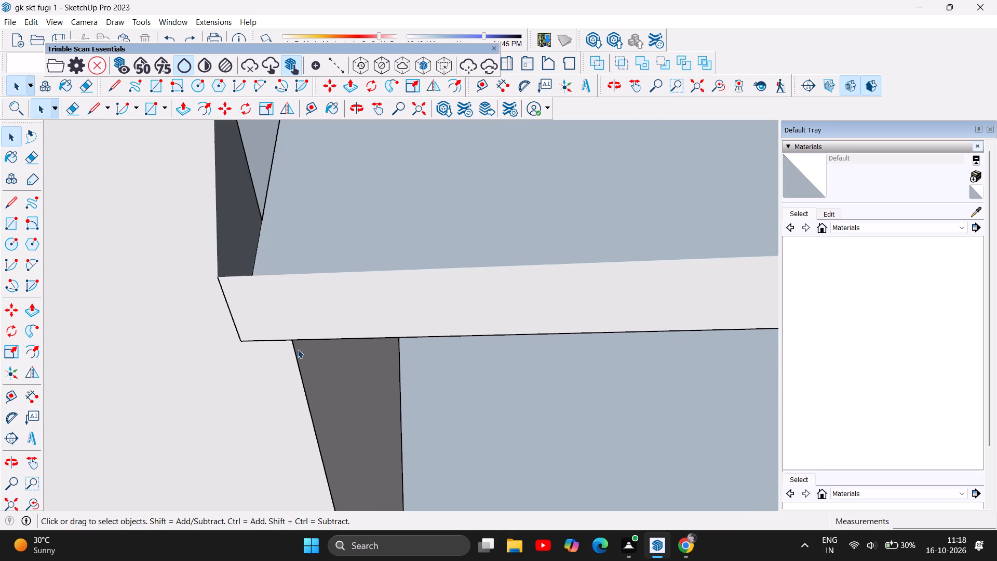
{"action": "scroll", "coordinate": [294, 347], "scroll_direction": "up", "scroll_amount": 5}
{"action": "scroll", "coordinate": [305, 357], "scroll_direction": "down", "scroll_amount": 7}
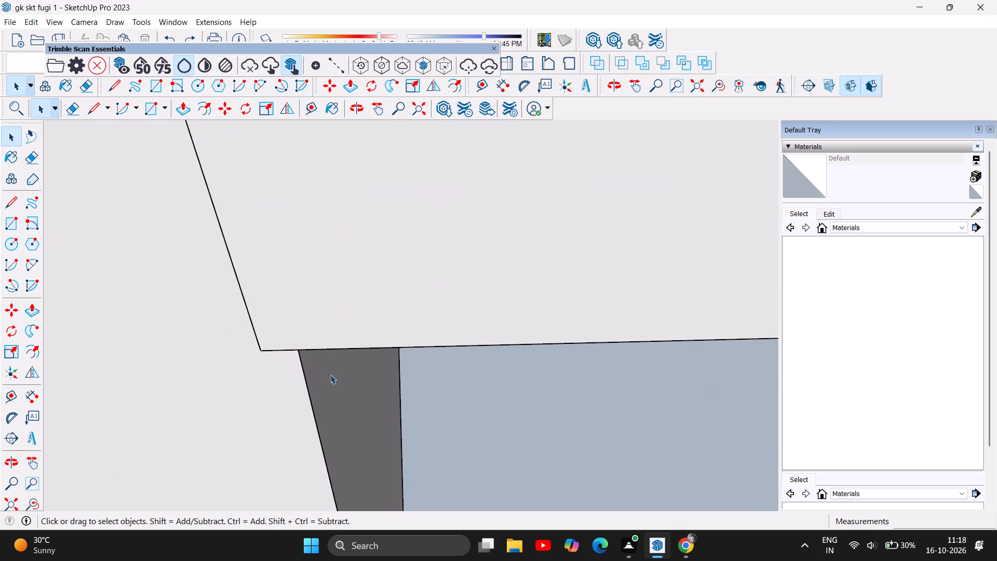
Draw a 7' vertical line along the corner doorway's outer jamb, from the door head corner down to the floor.
{"action": "left_click", "coordinate": [352, 112]}
{"action": "left_click_drag", "start_coordinate": [479, 377], "coordinate": [461, 345]}
{"action": "scroll", "coordinate": [500, 325], "scroll_direction": "down", "scroll_amount": 4}
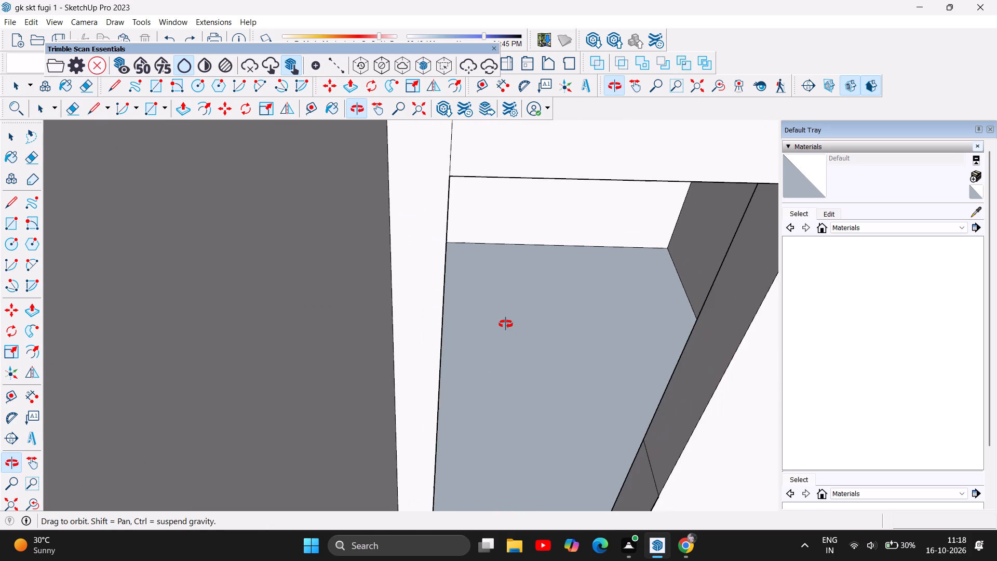
{"action": "scroll", "coordinate": [506, 324], "scroll_direction": "down", "scroll_amount": 1}
{"action": "left_click_drag", "start_coordinate": [566, 327], "coordinate": [538, 298]}
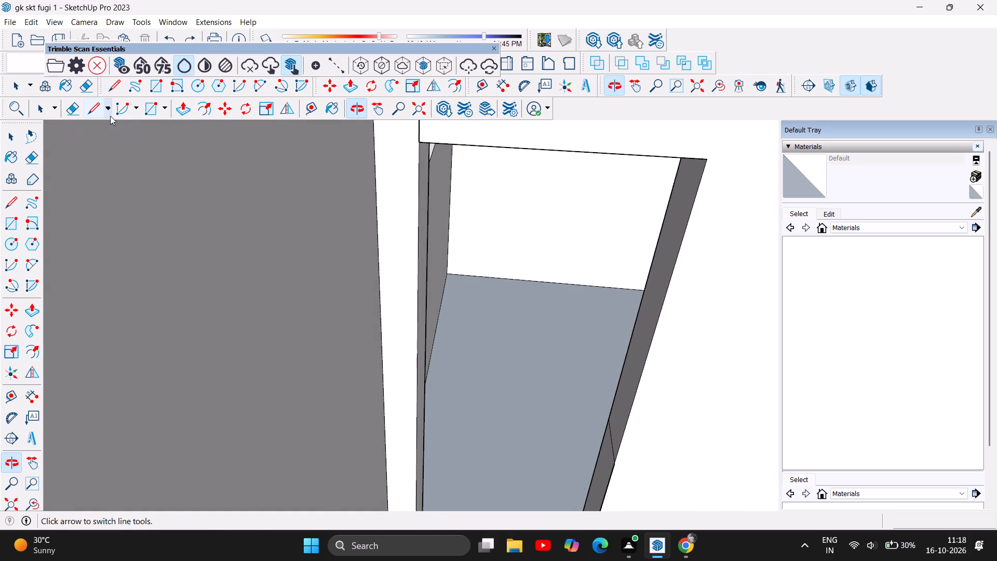
{"action": "left_click", "coordinate": [95, 110]}
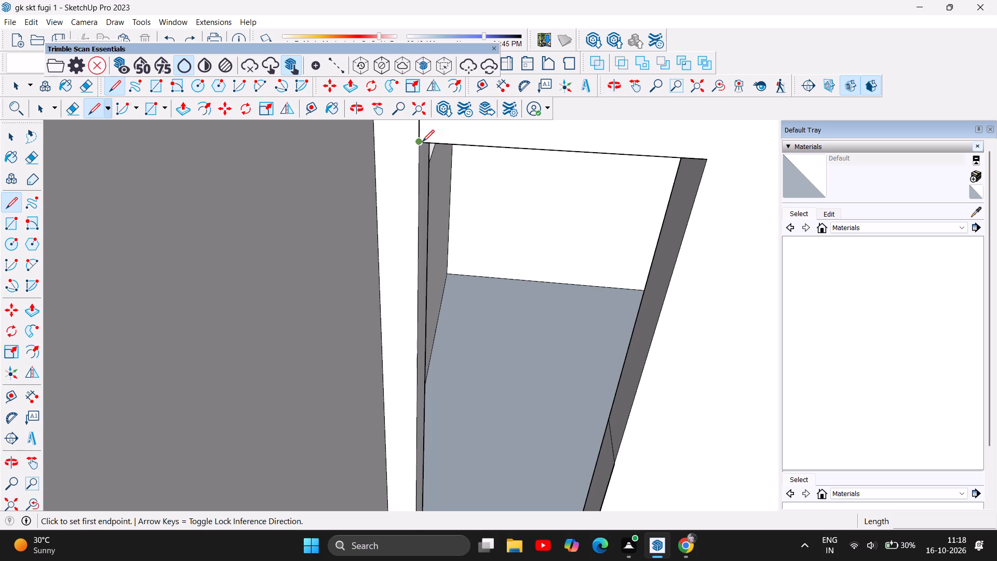
{"action": "left_click", "coordinate": [421, 142]}
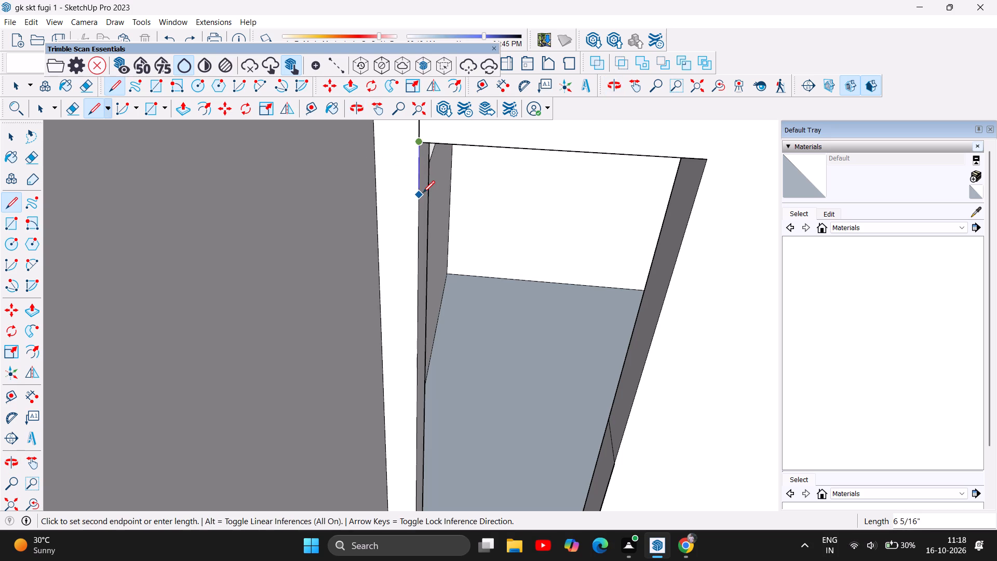
{"action": "scroll", "coordinate": [423, 193], "scroll_direction": "down", "scroll_amount": 5}
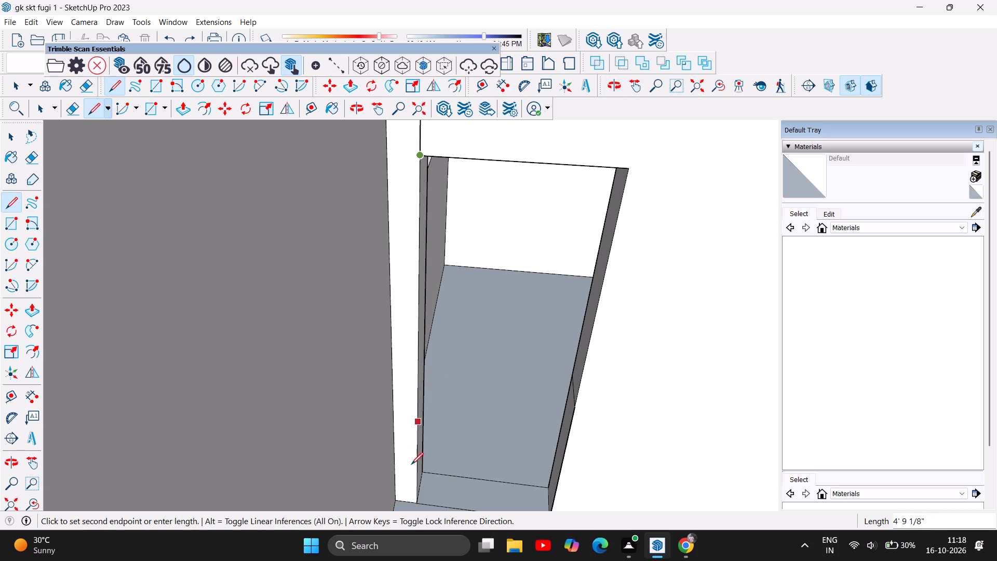
{"action": "left_click", "coordinate": [416, 503]}
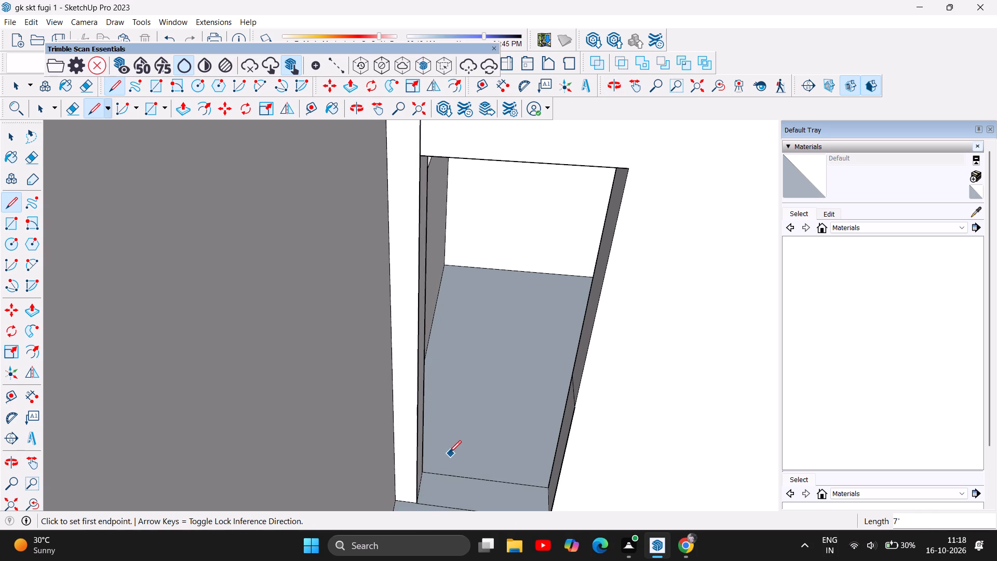
{"action": "key", "text": "Escape"}
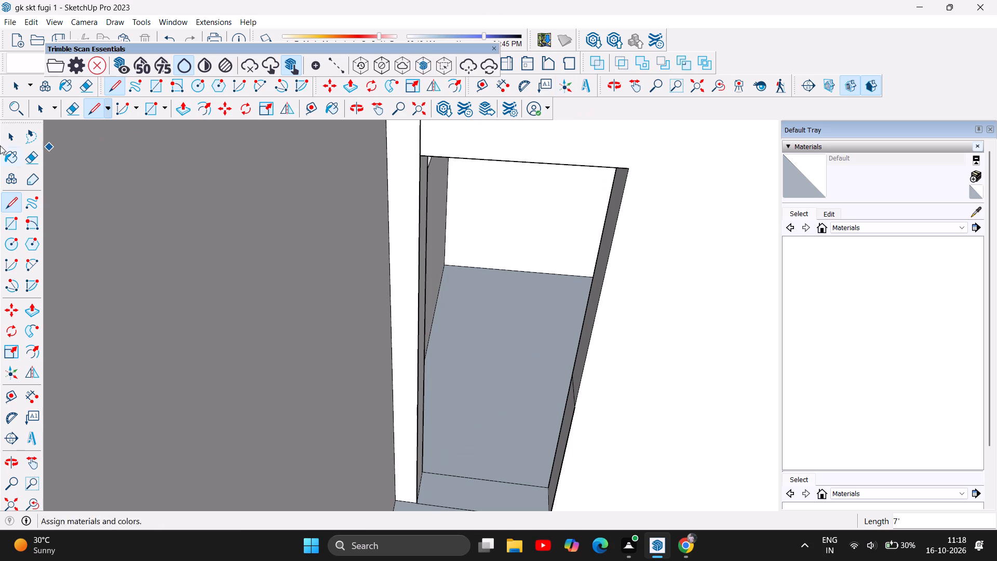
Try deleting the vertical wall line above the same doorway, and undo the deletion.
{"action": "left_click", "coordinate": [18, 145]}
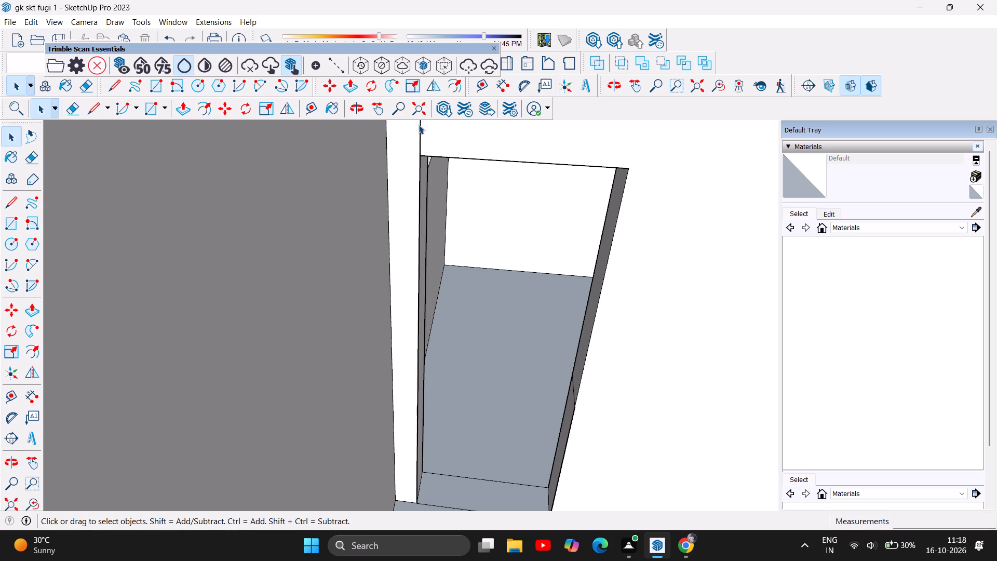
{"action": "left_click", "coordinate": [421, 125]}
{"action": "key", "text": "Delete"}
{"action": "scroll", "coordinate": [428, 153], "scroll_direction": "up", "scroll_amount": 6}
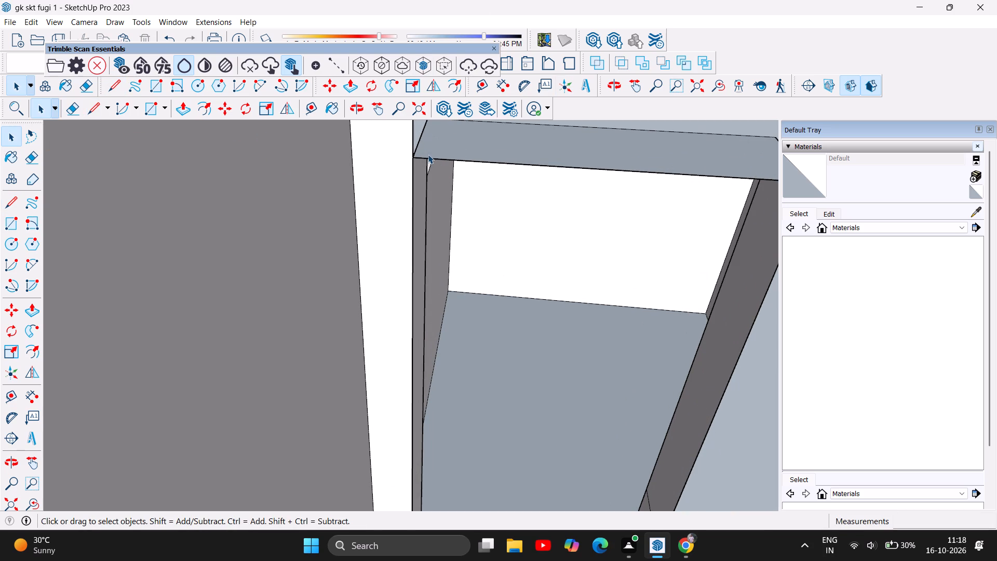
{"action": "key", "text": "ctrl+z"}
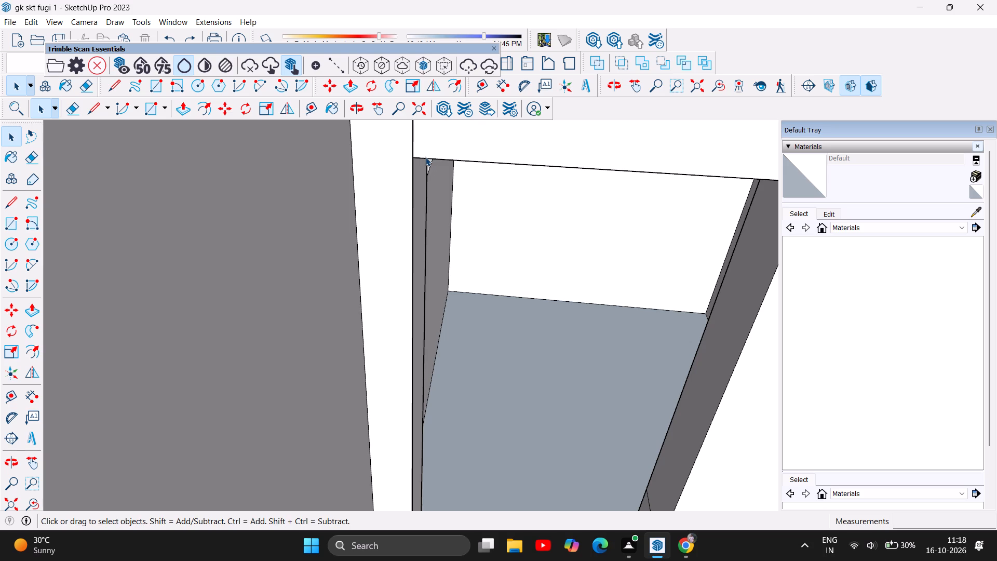
Examine the corner doorway's head edge and where it meets the vertical wall line at the upper corner.
{"action": "left_click", "coordinate": [425, 157]}
{"action": "scroll", "coordinate": [430, 152], "scroll_direction": "up", "scroll_amount": 17}
{"action": "scroll", "coordinate": [385, 171], "scroll_direction": "up", "scroll_amount": 20}
{"action": "scroll", "coordinate": [382, 186], "scroll_direction": "up", "scroll_amount": 2}
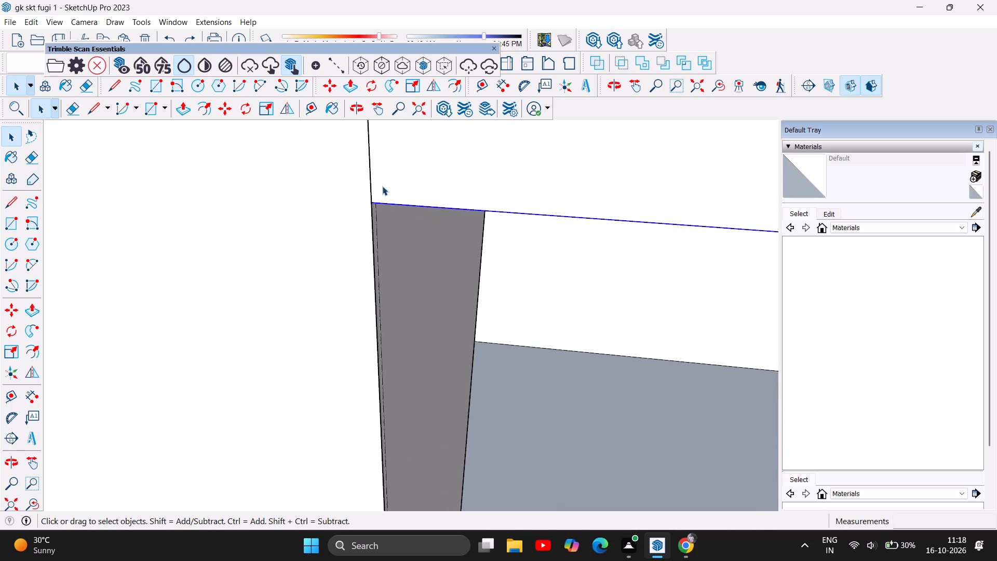
{"action": "scroll", "coordinate": [382, 186], "scroll_direction": "up", "scroll_amount": 17}
{"action": "scroll", "coordinate": [364, 204], "scroll_direction": "up", "scroll_amount": 7}
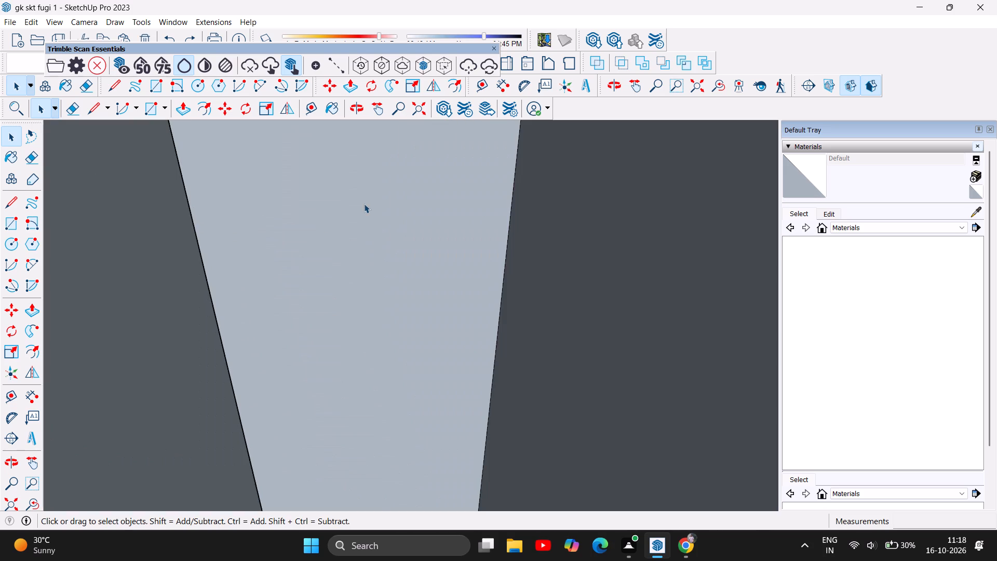
{"action": "scroll", "coordinate": [369, 205], "scroll_direction": "down", "scroll_amount": 19}
{"action": "scroll", "coordinate": [383, 217], "scroll_direction": "down", "scroll_amount": 7}
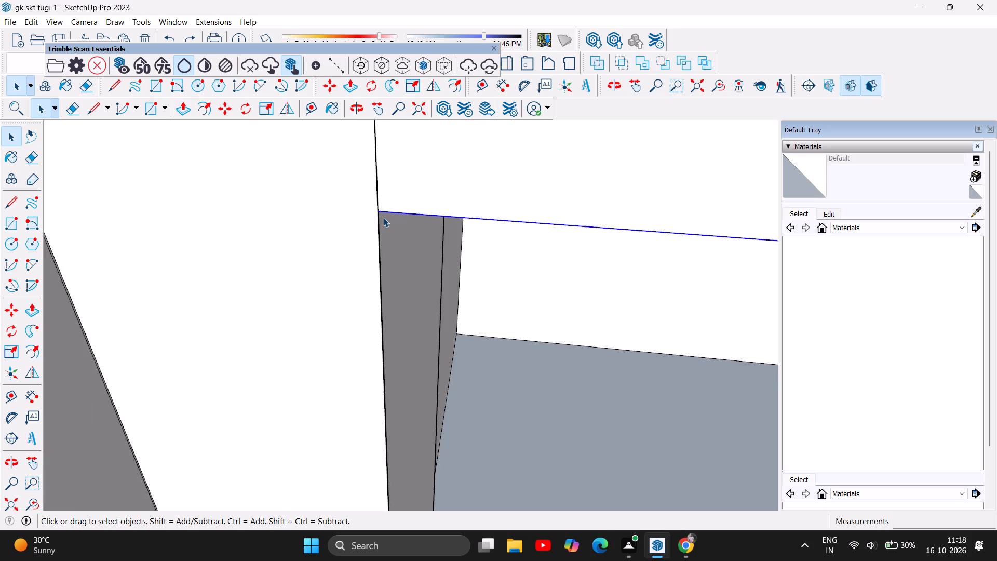
{"action": "scroll", "coordinate": [384, 218], "scroll_direction": "down", "scroll_amount": 15}
{"action": "scroll", "coordinate": [384, 217], "scroll_direction": "down", "scroll_amount": 12}
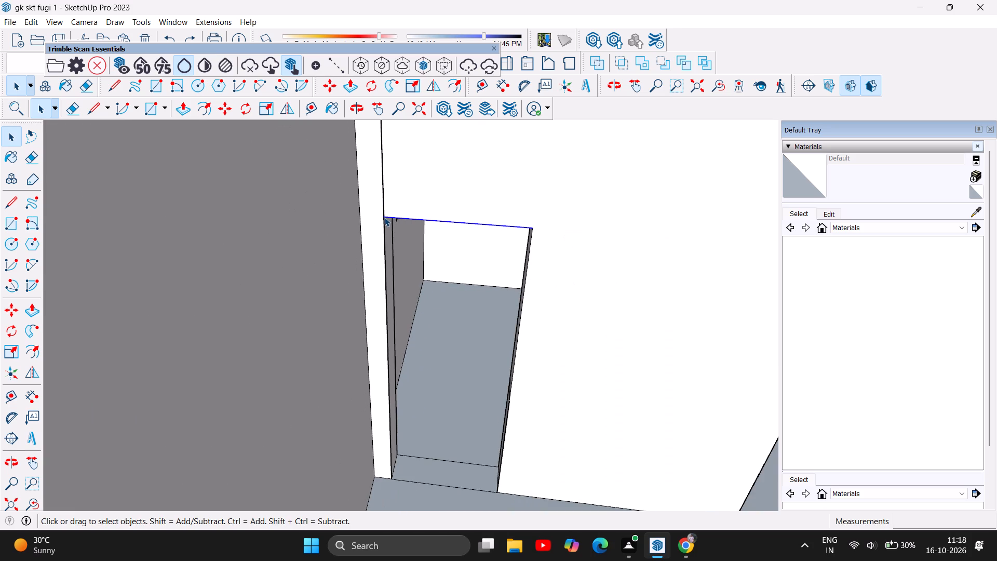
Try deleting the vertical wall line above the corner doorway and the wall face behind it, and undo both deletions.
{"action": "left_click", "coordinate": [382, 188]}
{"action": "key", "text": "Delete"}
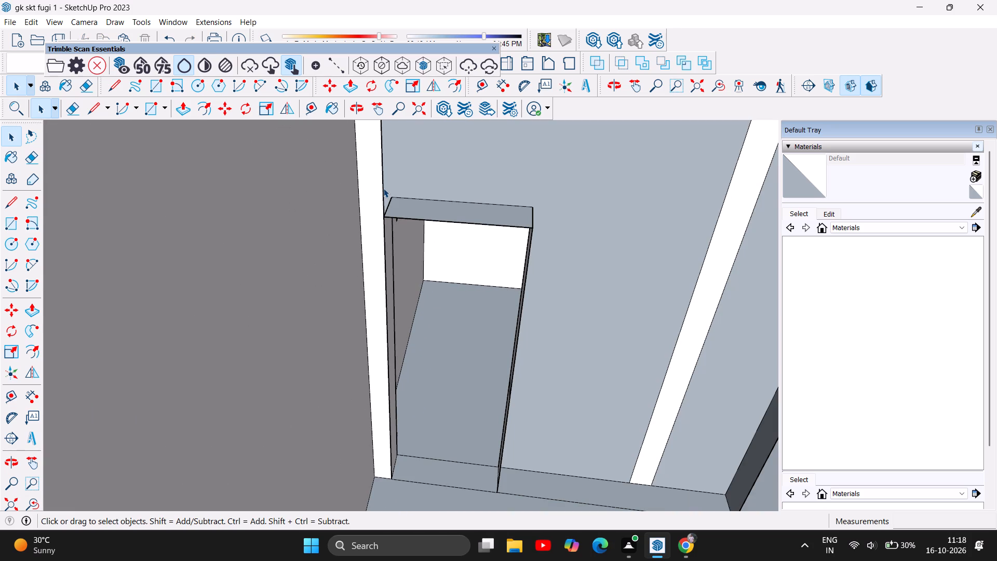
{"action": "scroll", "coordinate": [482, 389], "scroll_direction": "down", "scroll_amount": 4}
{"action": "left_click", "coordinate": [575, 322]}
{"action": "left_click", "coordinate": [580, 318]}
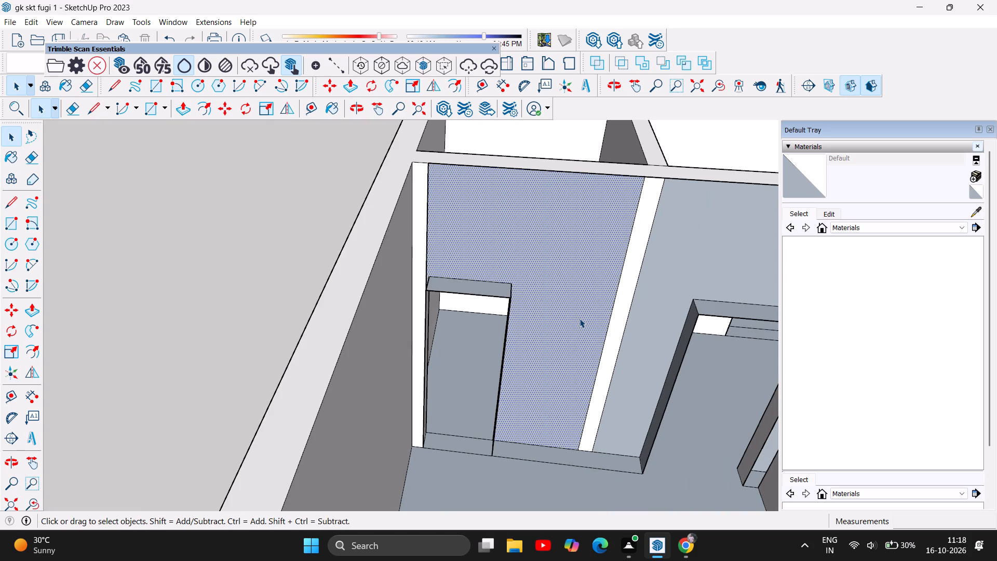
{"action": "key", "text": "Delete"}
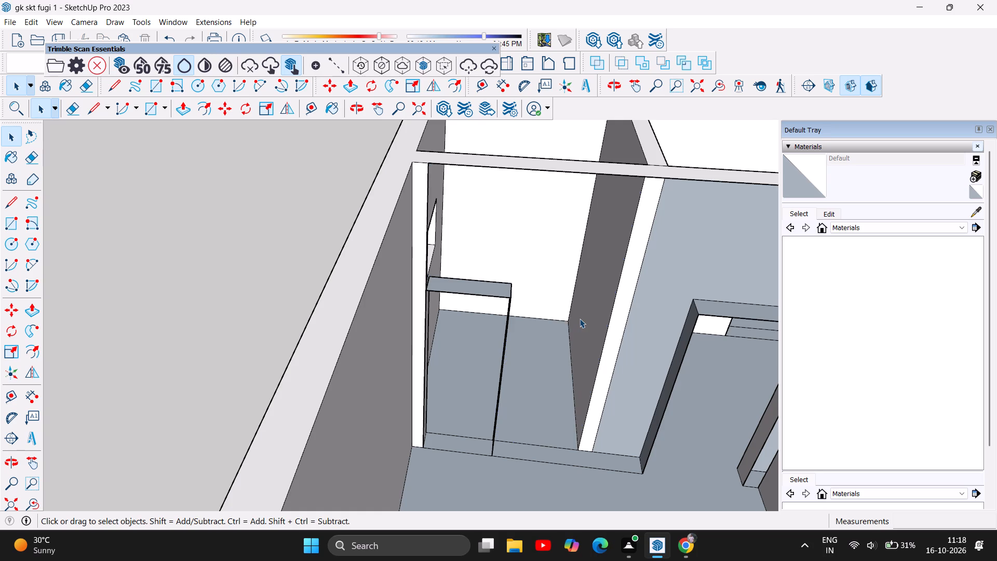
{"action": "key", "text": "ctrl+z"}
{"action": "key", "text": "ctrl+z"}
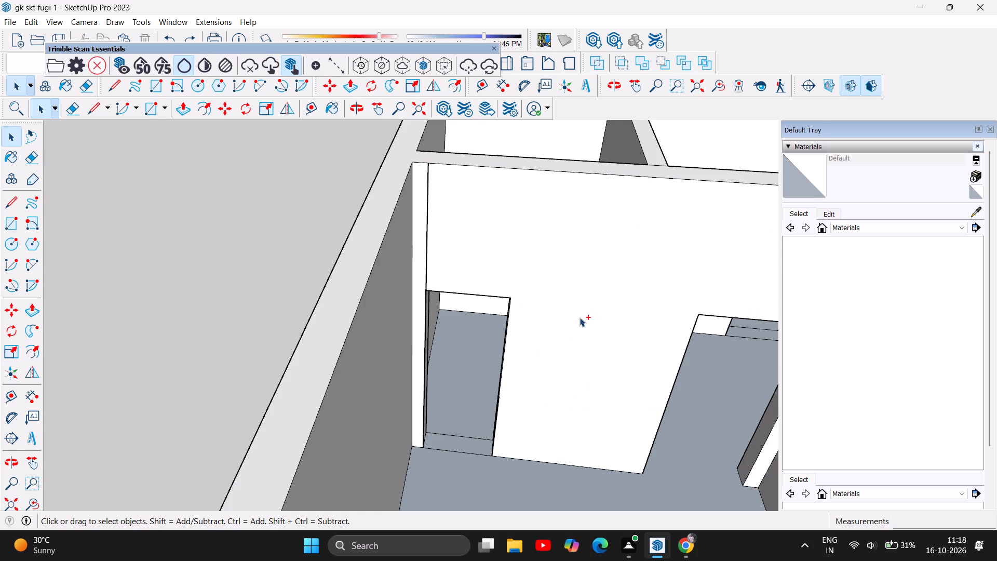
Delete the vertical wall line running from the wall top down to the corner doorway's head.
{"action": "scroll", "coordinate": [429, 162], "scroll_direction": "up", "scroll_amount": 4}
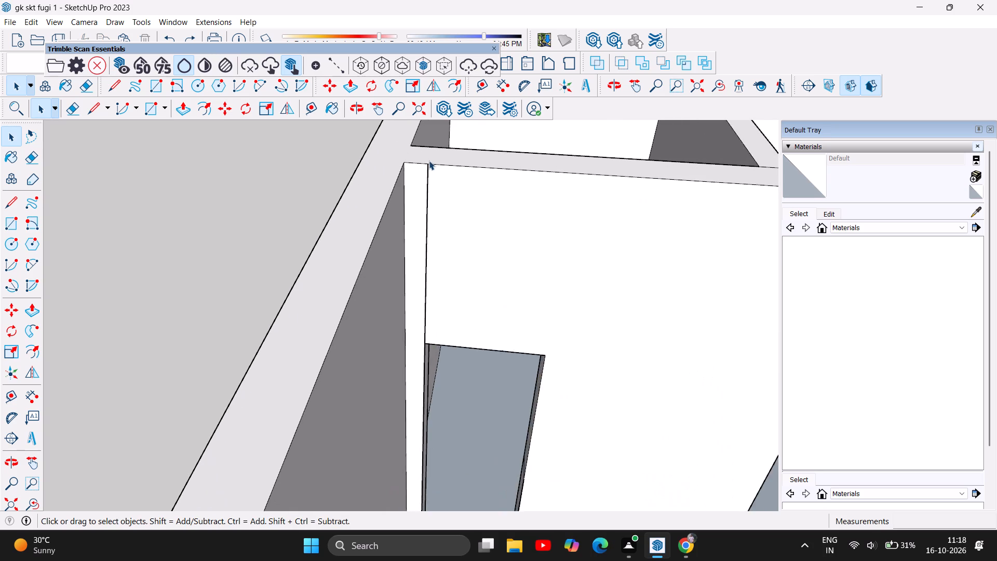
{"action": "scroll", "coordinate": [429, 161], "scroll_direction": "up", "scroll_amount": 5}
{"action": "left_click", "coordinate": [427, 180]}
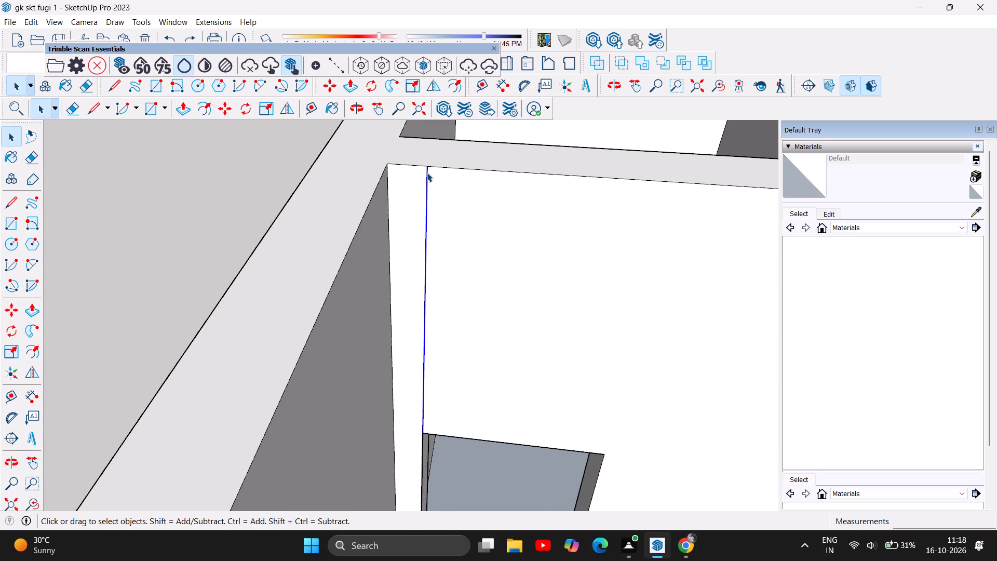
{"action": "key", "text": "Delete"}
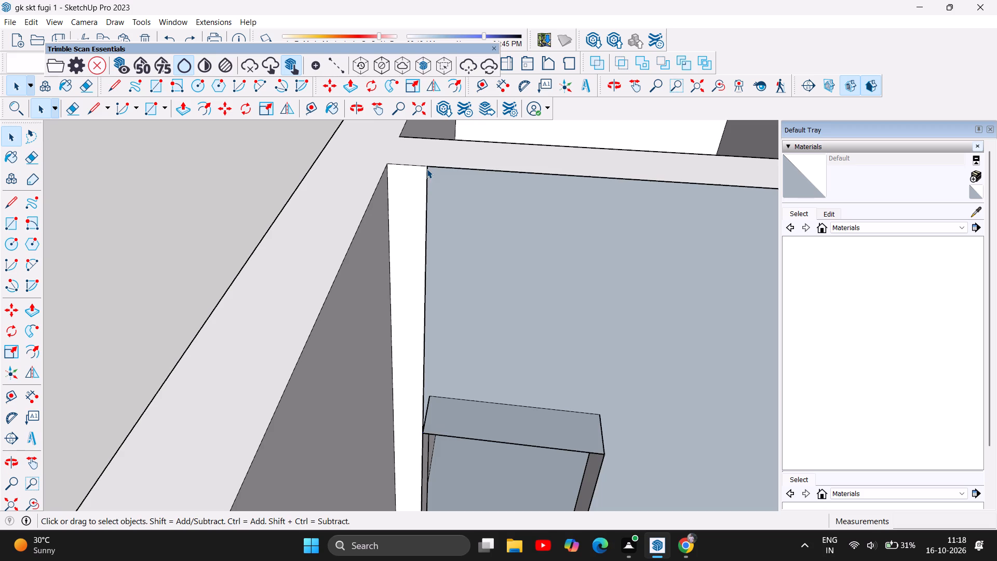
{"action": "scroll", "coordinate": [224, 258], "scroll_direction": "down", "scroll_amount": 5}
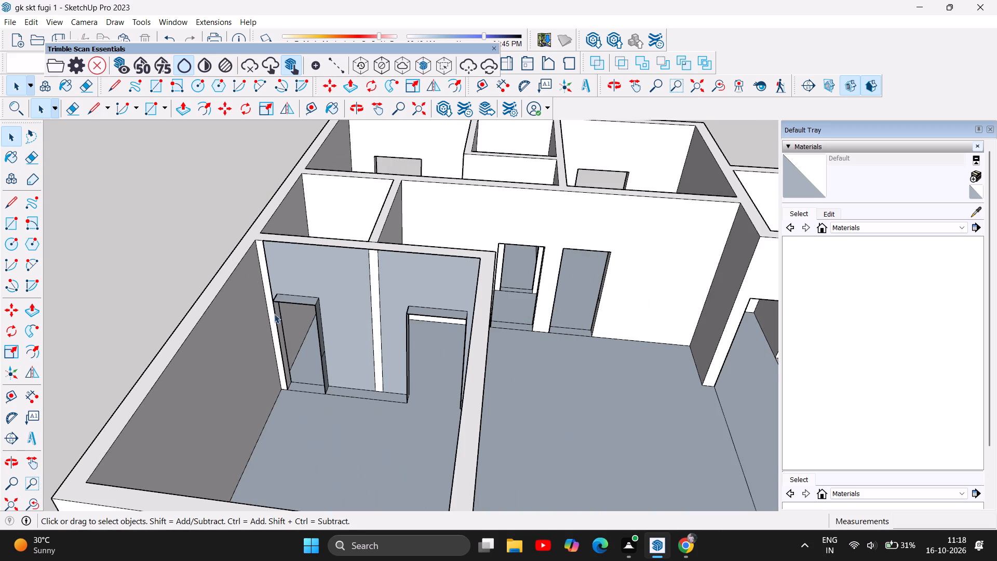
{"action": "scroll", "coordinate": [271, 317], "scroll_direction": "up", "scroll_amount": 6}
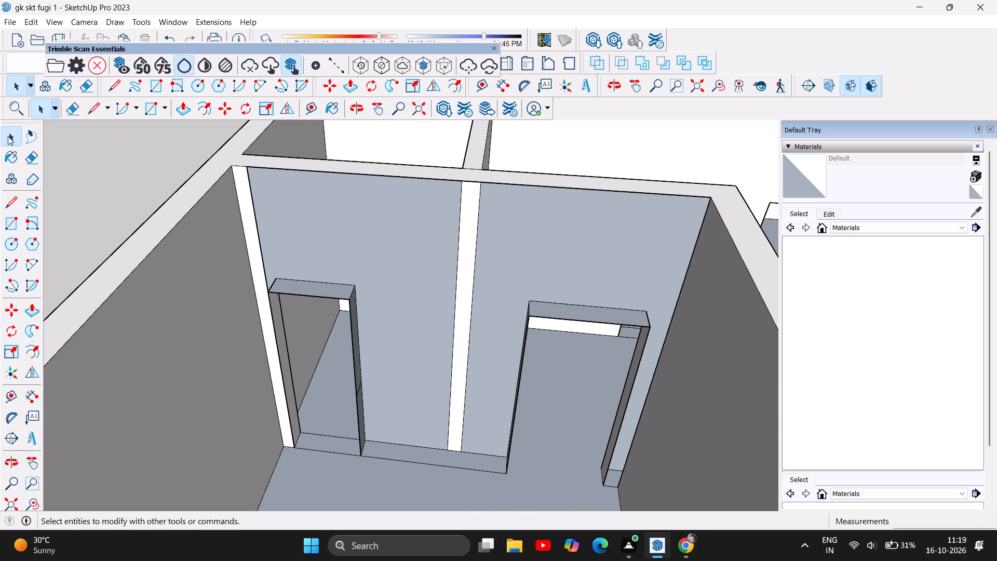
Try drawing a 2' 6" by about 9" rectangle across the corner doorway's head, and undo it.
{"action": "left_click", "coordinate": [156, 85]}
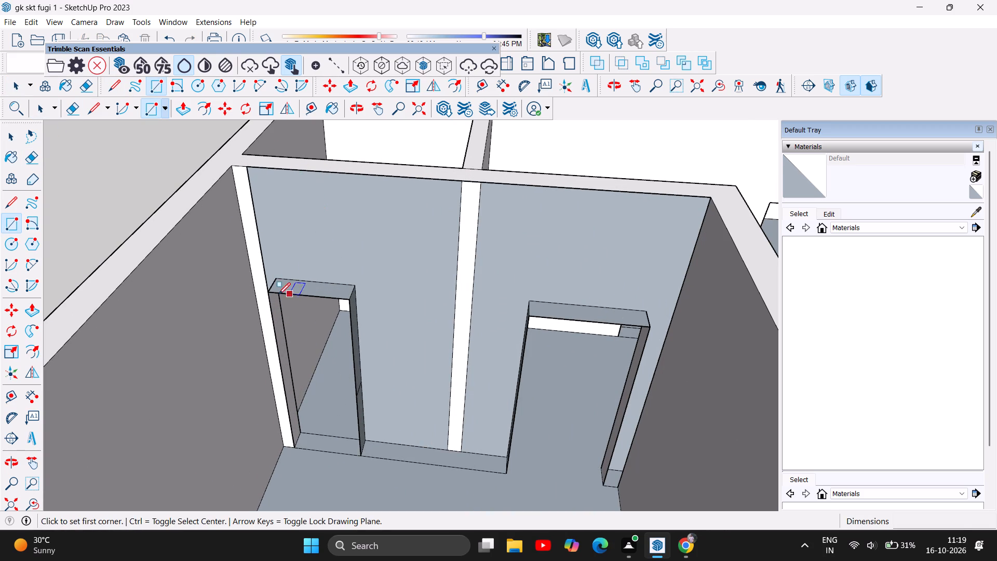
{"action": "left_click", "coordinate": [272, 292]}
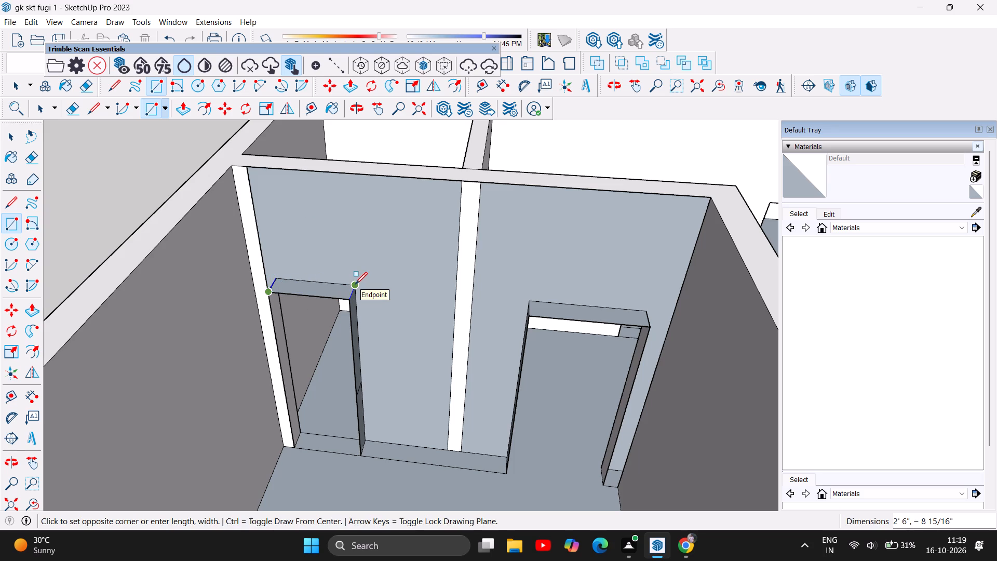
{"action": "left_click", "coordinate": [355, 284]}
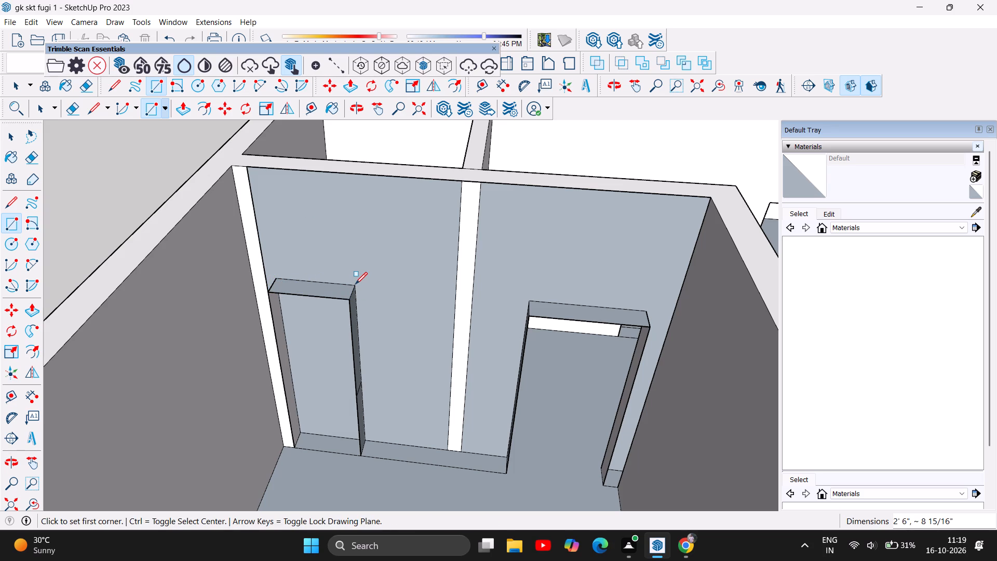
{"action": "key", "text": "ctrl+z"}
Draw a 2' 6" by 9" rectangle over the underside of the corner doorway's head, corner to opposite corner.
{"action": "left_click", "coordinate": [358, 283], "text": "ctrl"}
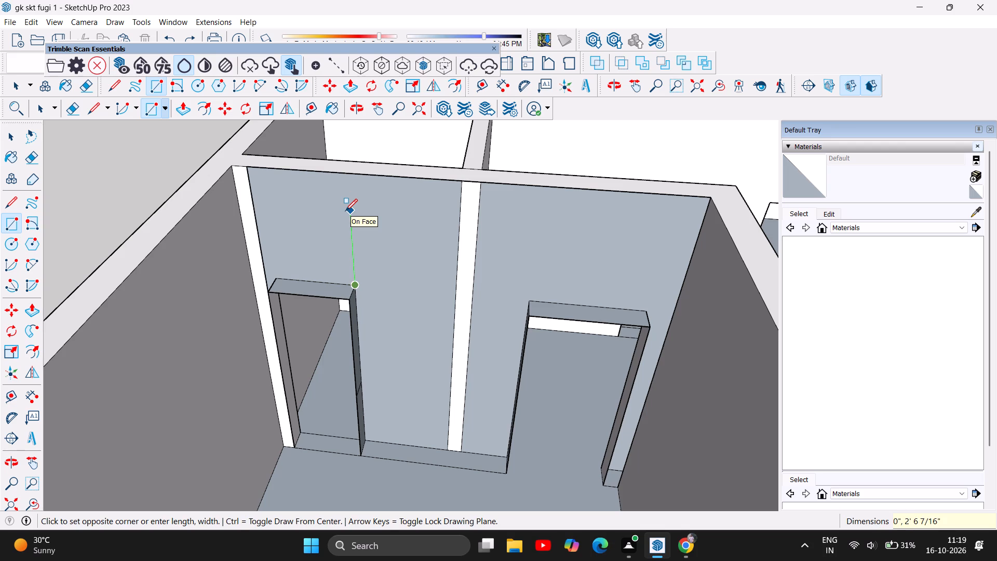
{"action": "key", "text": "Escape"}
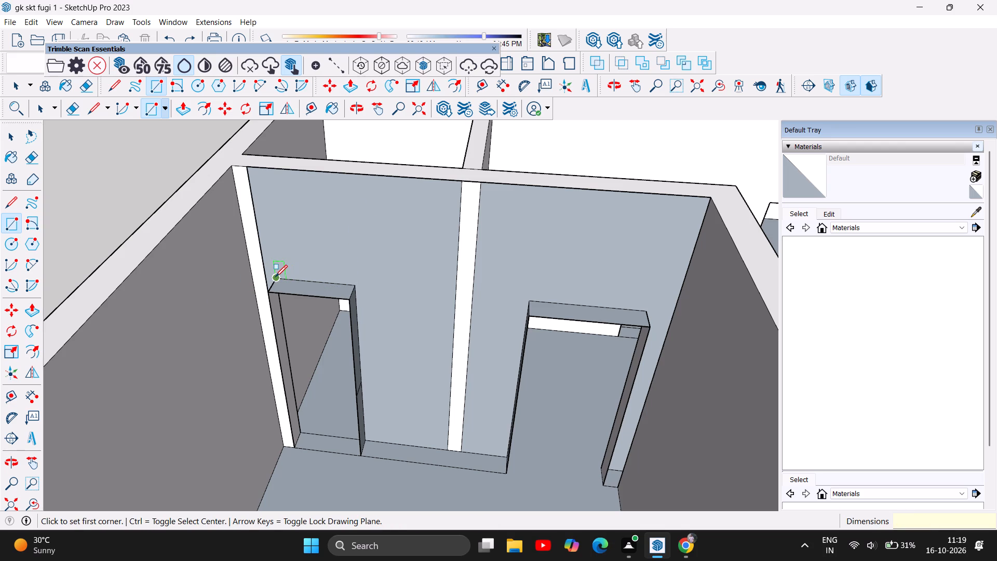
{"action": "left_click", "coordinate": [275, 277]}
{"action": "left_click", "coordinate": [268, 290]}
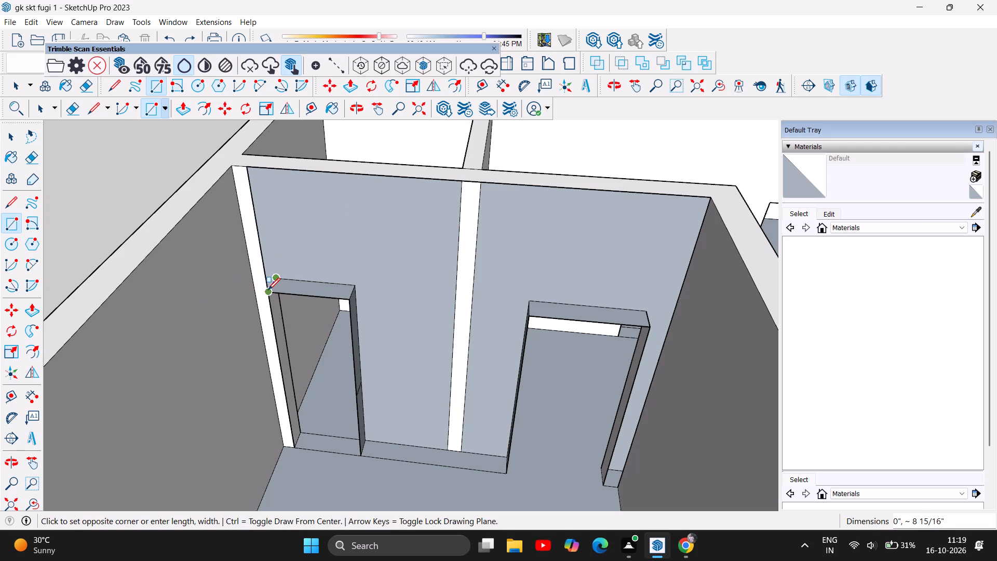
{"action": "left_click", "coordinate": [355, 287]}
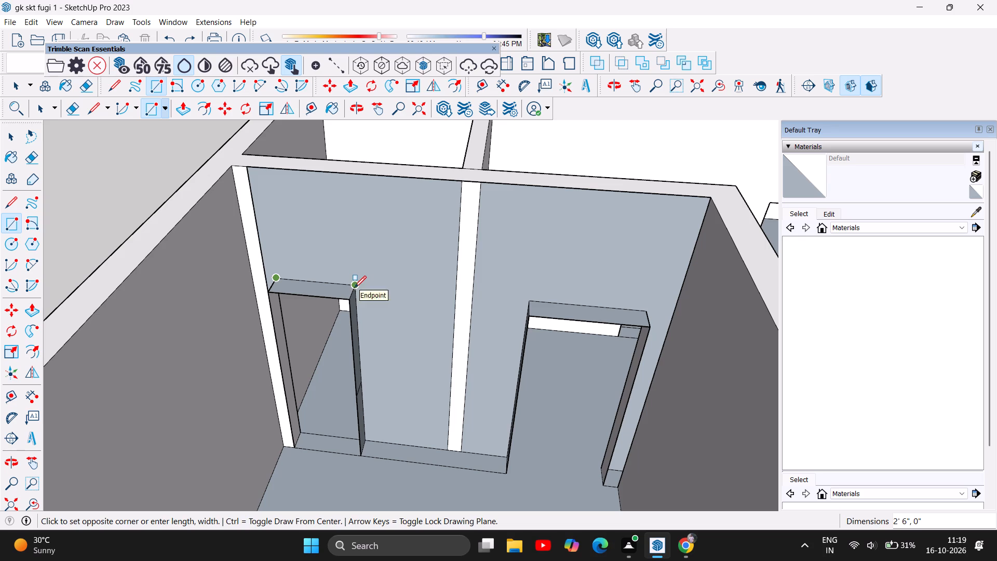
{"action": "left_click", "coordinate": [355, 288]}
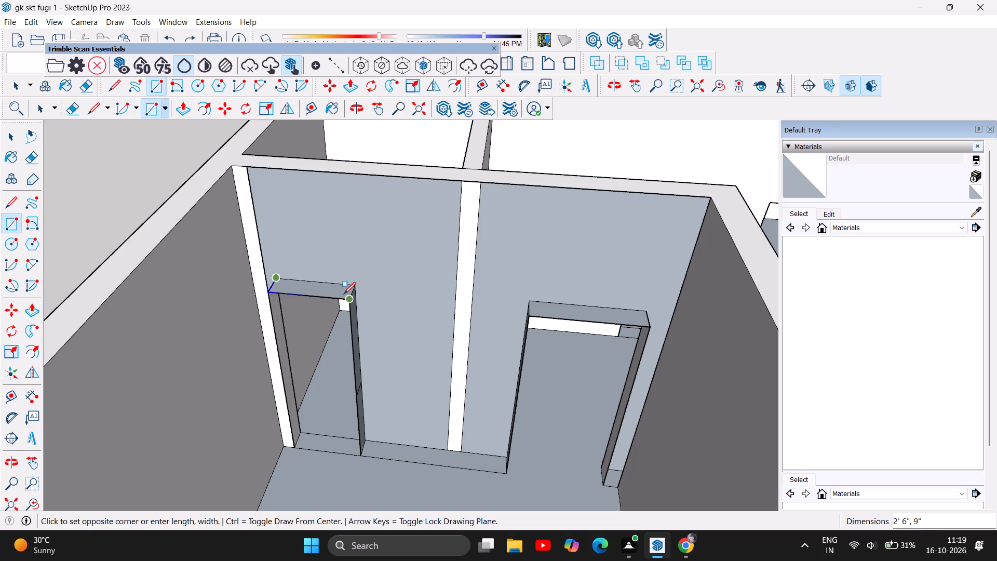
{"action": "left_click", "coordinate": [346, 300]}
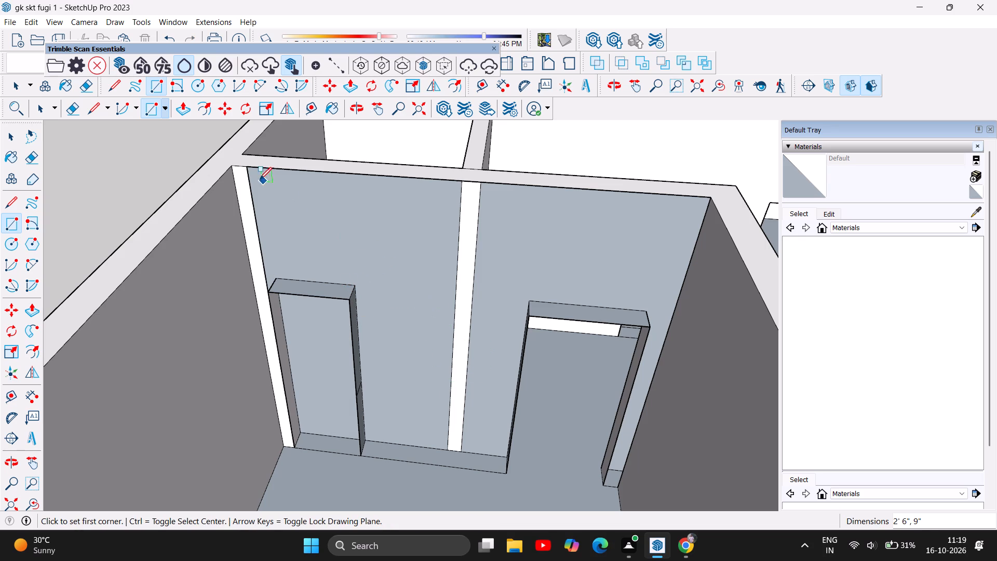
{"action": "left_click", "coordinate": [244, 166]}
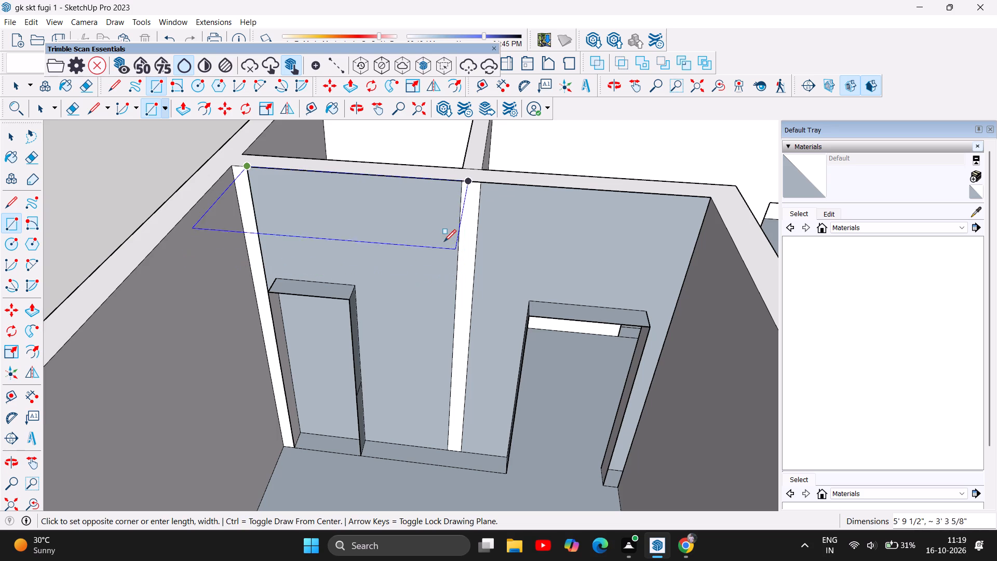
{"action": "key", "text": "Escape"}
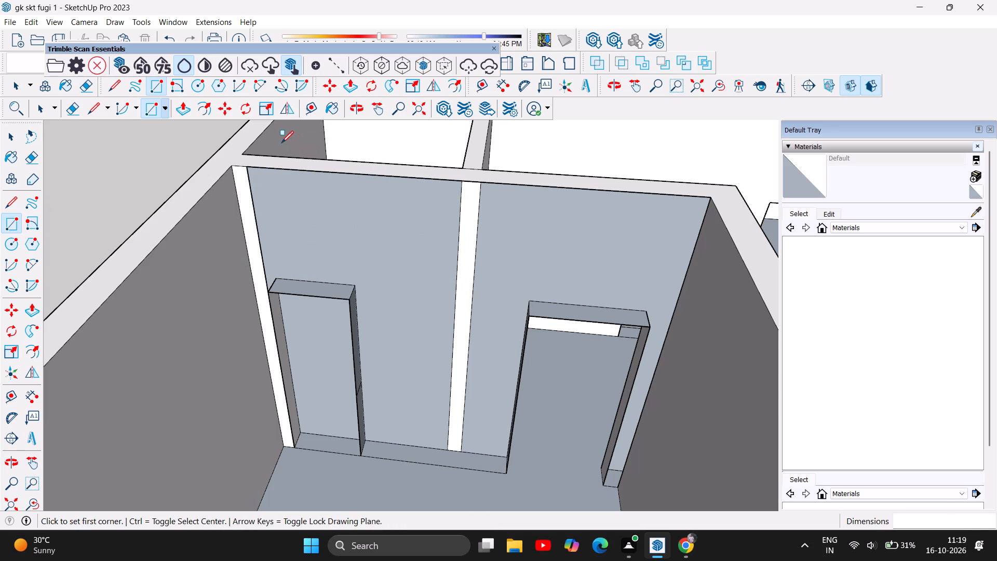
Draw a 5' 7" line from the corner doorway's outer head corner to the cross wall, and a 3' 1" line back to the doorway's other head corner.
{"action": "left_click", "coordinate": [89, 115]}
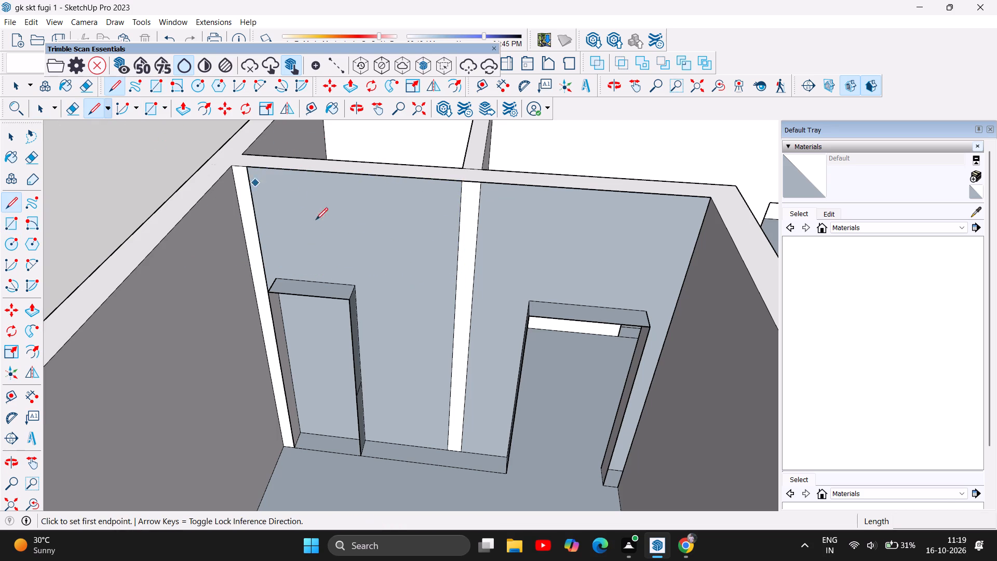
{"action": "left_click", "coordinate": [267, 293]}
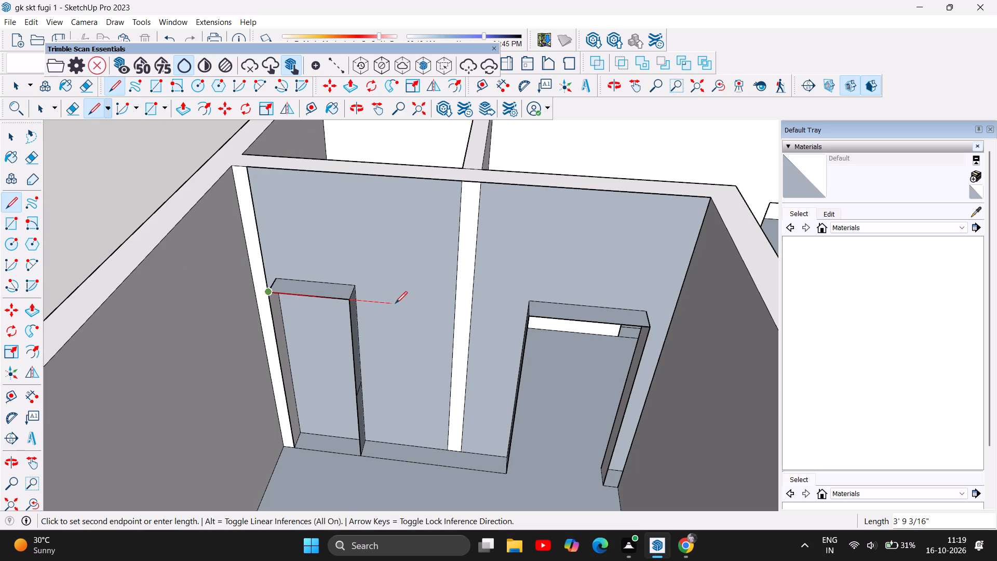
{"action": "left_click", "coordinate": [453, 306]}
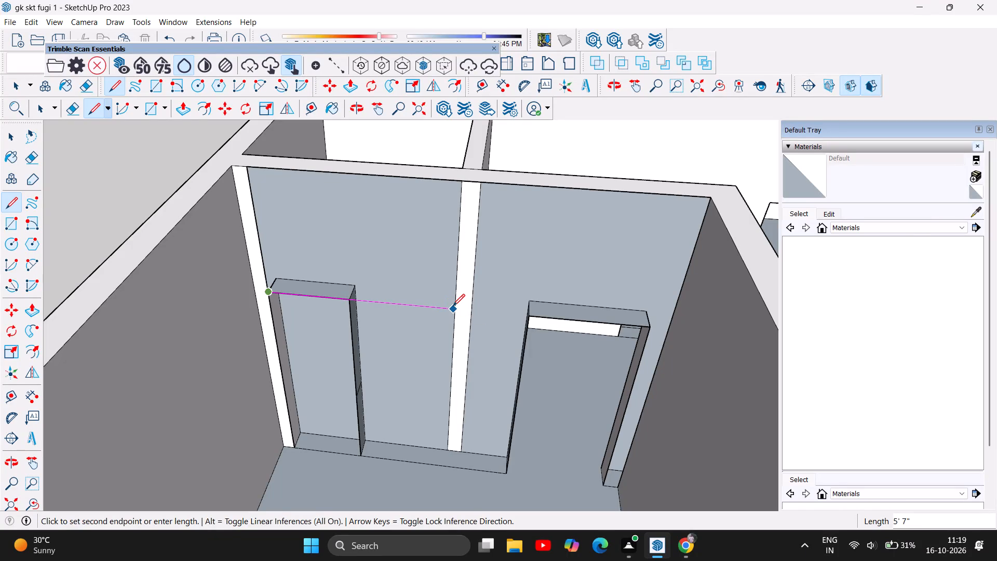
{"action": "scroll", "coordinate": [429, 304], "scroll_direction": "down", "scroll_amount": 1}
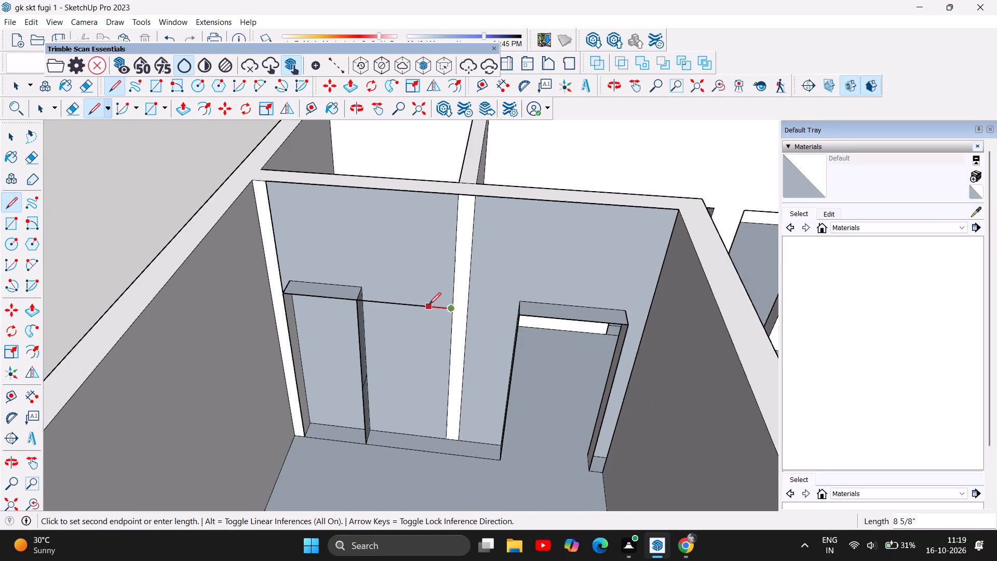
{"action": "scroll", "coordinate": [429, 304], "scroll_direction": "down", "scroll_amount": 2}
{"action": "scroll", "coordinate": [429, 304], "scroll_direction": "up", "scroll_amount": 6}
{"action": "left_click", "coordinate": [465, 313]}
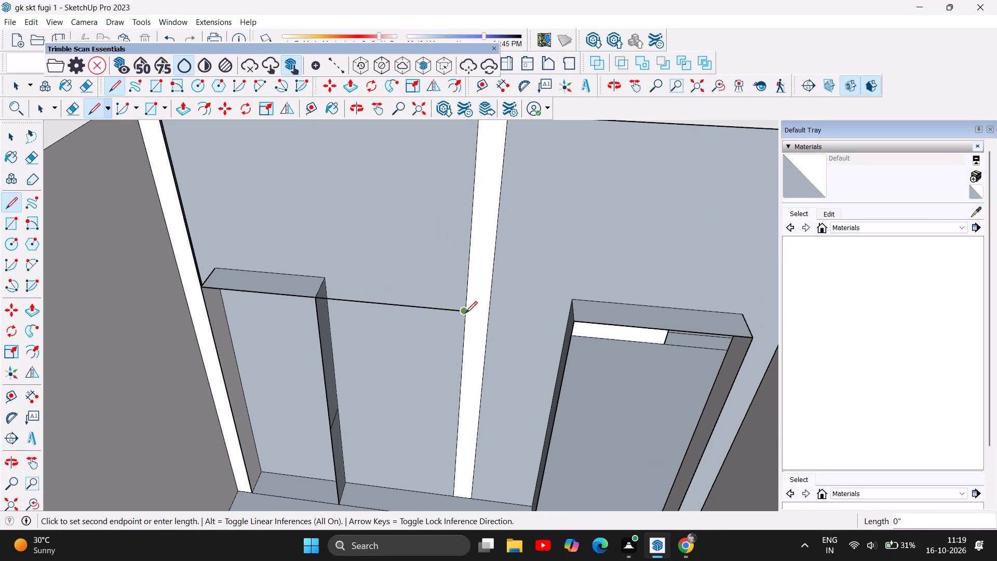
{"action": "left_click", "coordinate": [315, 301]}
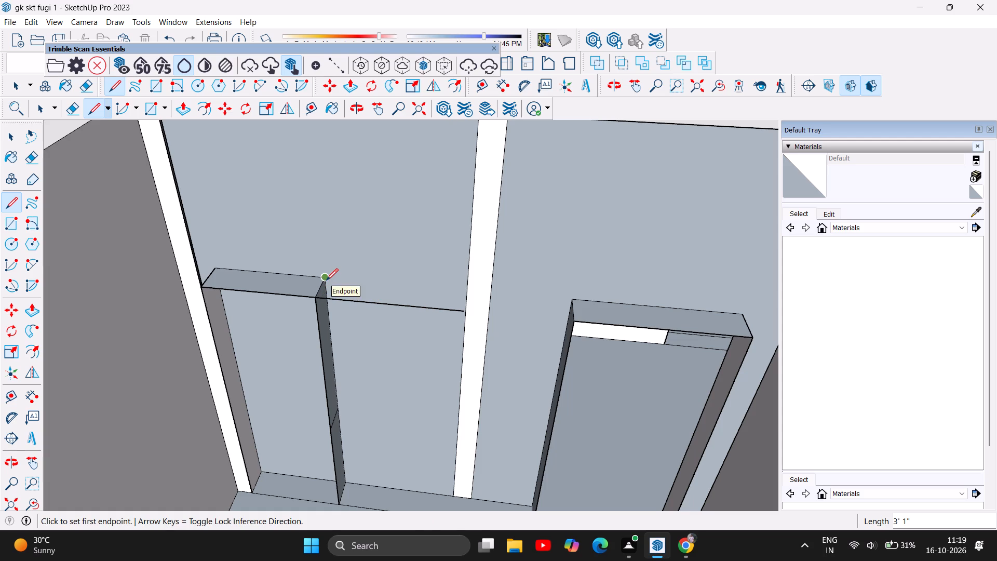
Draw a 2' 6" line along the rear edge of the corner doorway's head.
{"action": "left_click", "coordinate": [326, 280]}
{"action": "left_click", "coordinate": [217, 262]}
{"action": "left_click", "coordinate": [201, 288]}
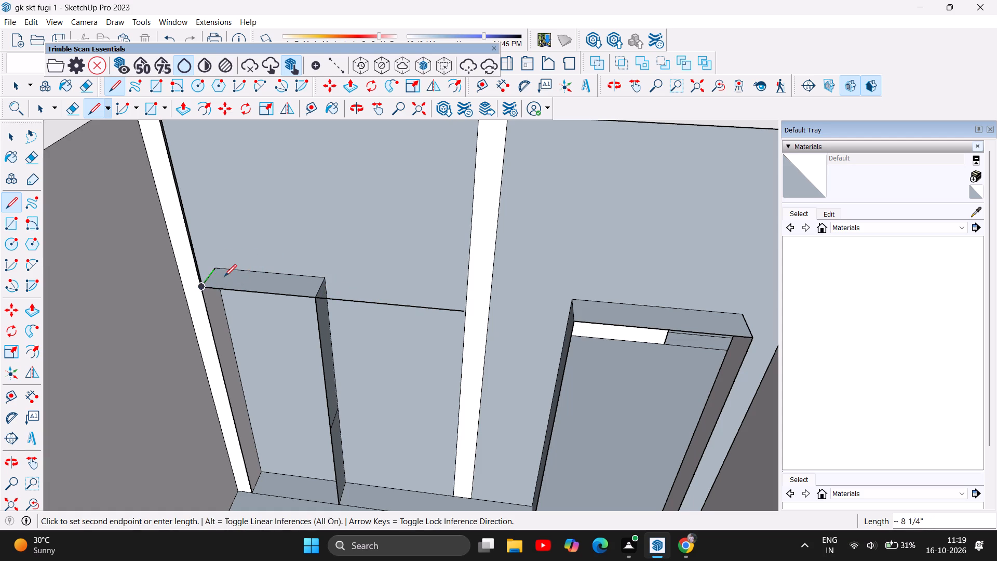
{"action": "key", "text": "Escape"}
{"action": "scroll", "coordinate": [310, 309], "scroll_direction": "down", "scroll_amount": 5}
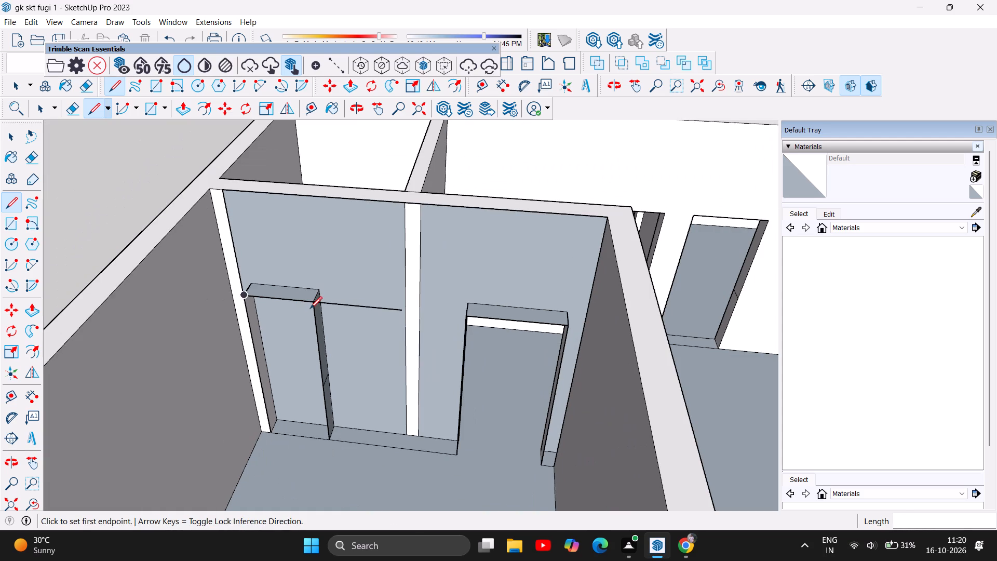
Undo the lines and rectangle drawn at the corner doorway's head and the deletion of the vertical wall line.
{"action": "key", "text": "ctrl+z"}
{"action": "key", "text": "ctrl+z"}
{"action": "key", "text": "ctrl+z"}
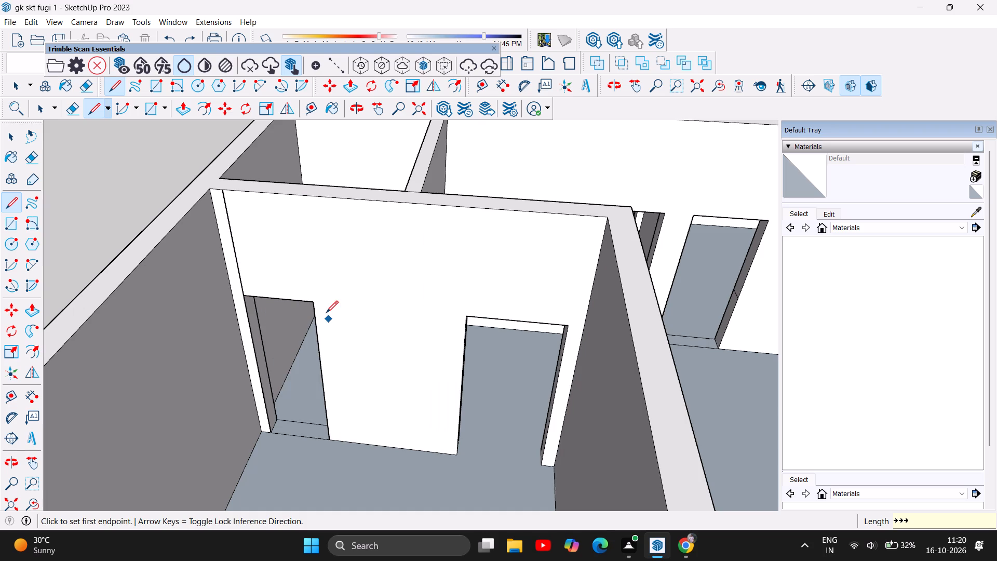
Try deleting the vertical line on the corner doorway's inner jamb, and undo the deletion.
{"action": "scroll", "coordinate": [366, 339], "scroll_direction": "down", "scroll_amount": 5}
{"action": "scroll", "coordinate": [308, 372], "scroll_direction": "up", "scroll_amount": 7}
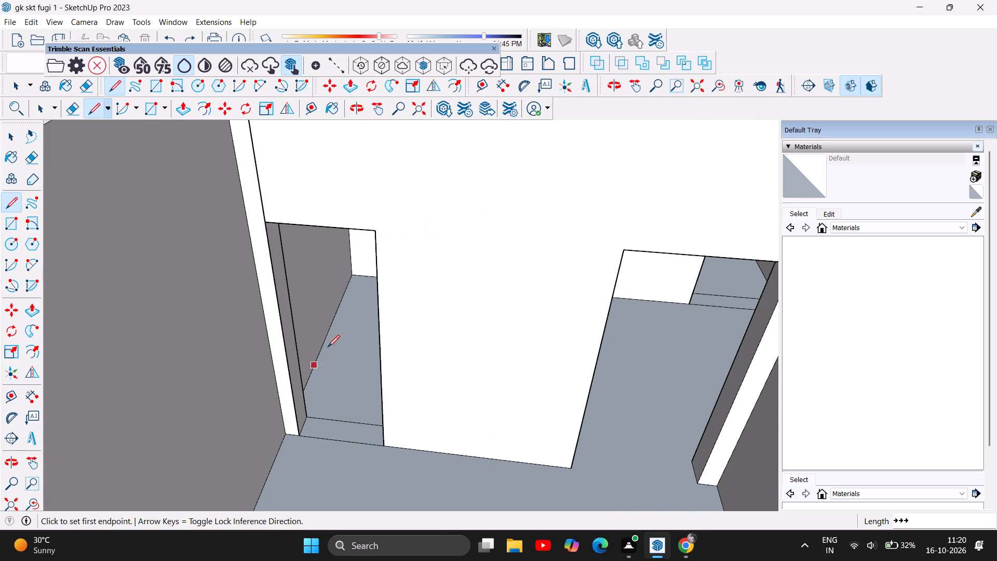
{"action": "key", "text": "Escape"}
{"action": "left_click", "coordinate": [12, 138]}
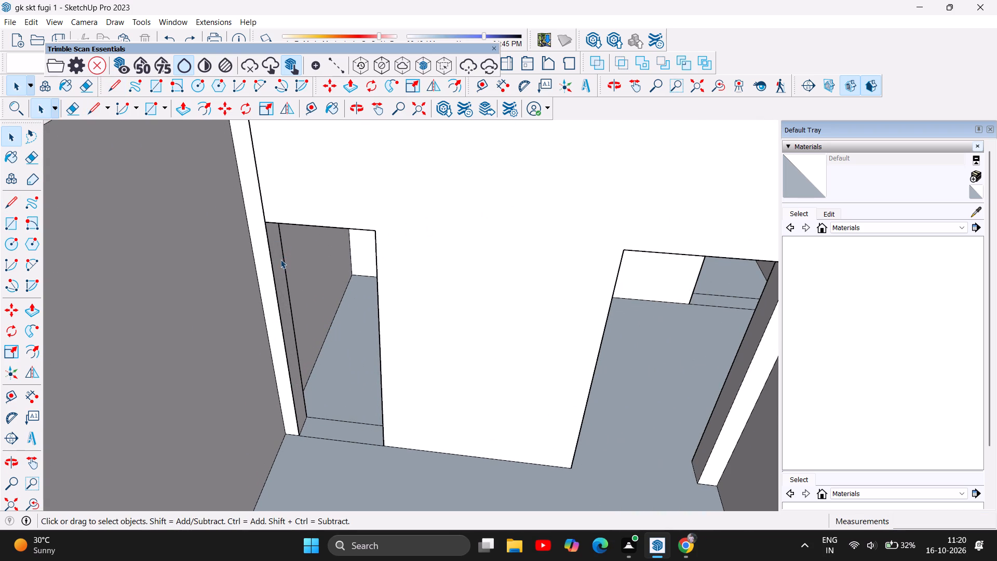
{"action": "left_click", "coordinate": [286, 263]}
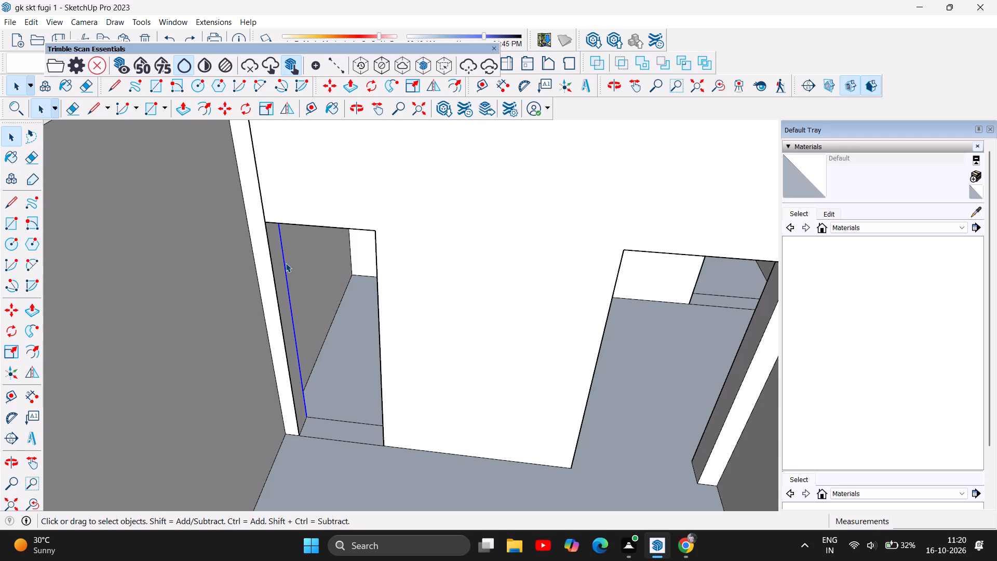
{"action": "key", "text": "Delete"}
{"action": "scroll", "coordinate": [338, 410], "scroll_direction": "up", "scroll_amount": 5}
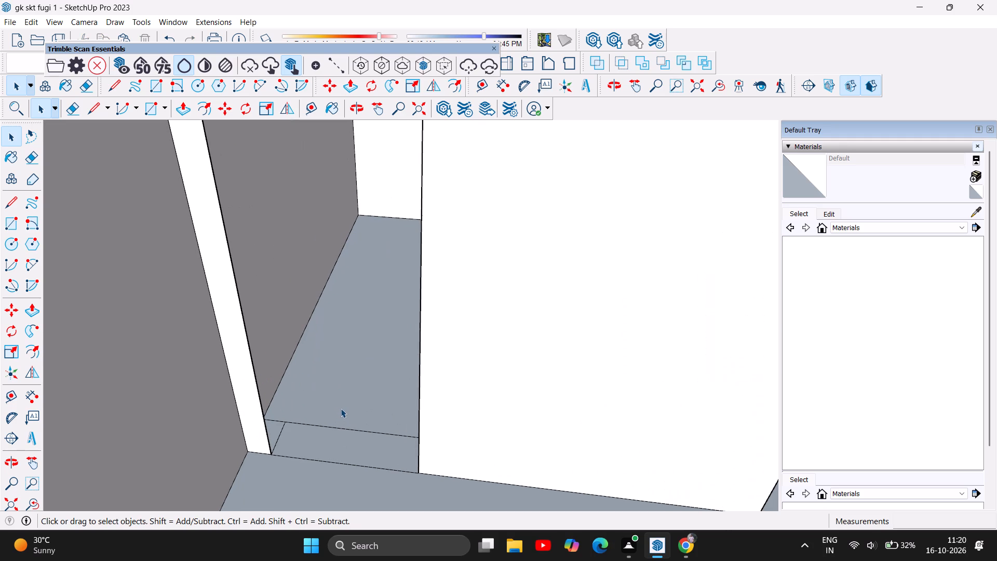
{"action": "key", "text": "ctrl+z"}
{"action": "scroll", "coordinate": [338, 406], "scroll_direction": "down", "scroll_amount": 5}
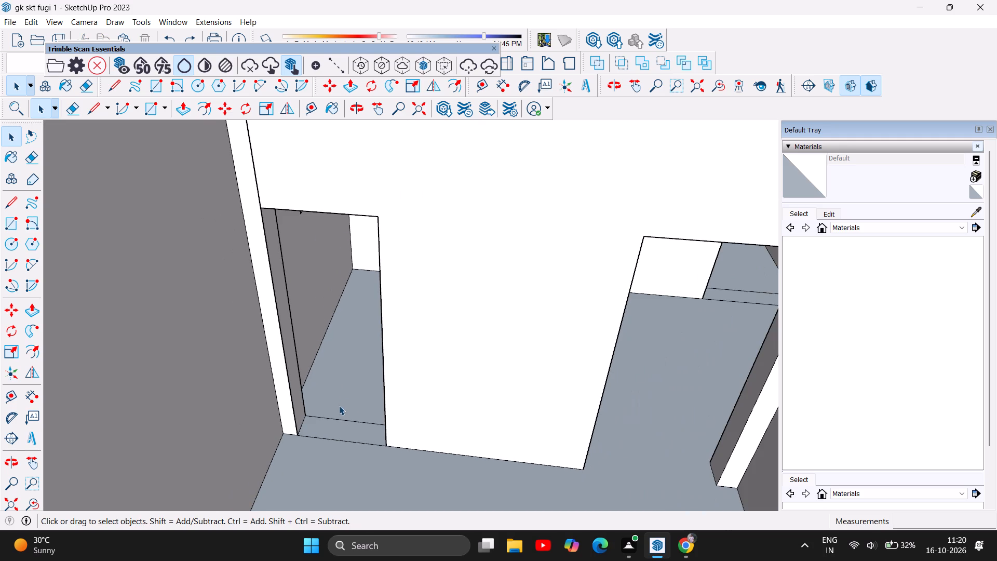
Examine the corner doorway and its adjoining walls from both sides of the cross wall.
{"action": "left_click", "coordinate": [356, 107]}
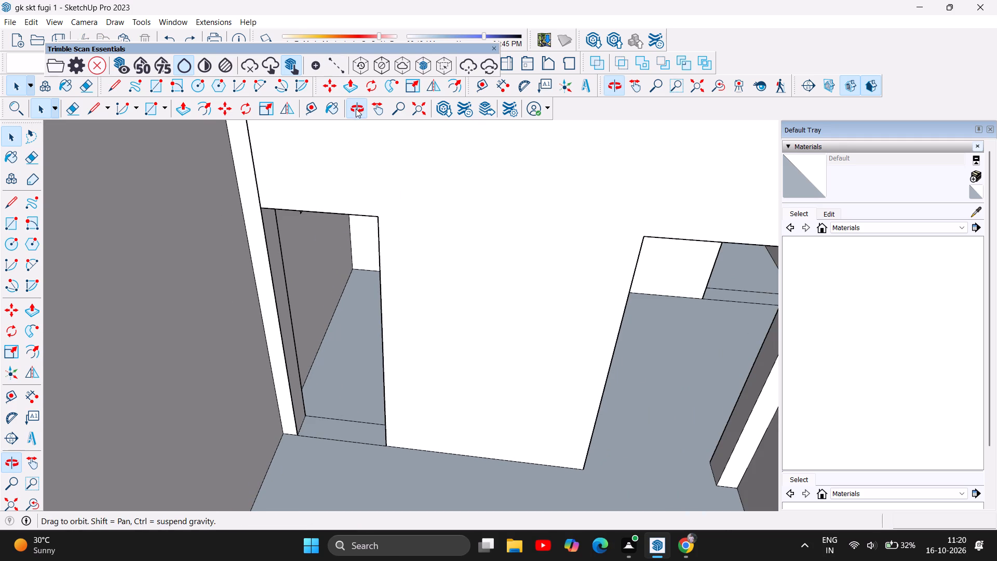
{"action": "left_click_drag", "start_coordinate": [359, 231], "coordinate": [196, 329]}
{"action": "left_click_drag", "start_coordinate": [369, 200], "coordinate": [361, 206]}
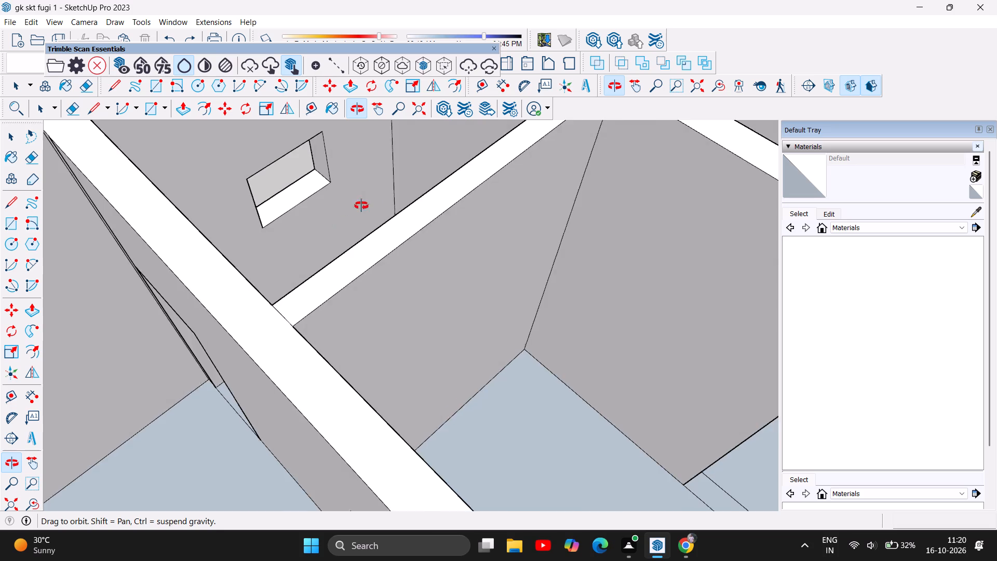
{"action": "left_click_drag", "start_coordinate": [361, 206], "coordinate": [196, 224]}
{"action": "scroll", "coordinate": [299, 289], "scroll_direction": "down", "scroll_amount": 5}
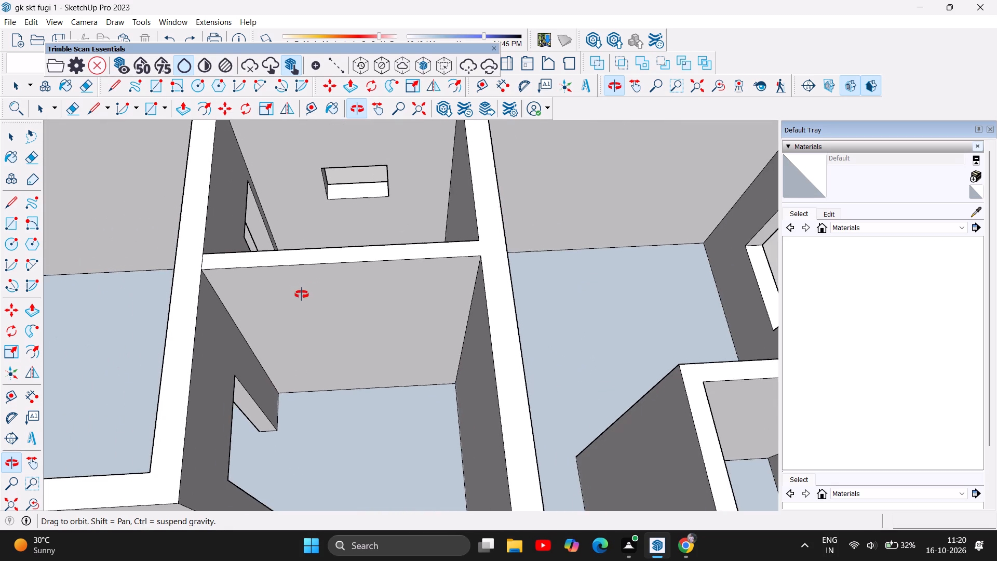
{"action": "scroll", "coordinate": [352, 228], "scroll_direction": "down", "scroll_amount": 6}
{"action": "scroll", "coordinate": [259, 147], "scroll_direction": "up", "scroll_amount": 6}
{"action": "scroll", "coordinate": [288, 168], "scroll_direction": "down", "scroll_amount": 1}
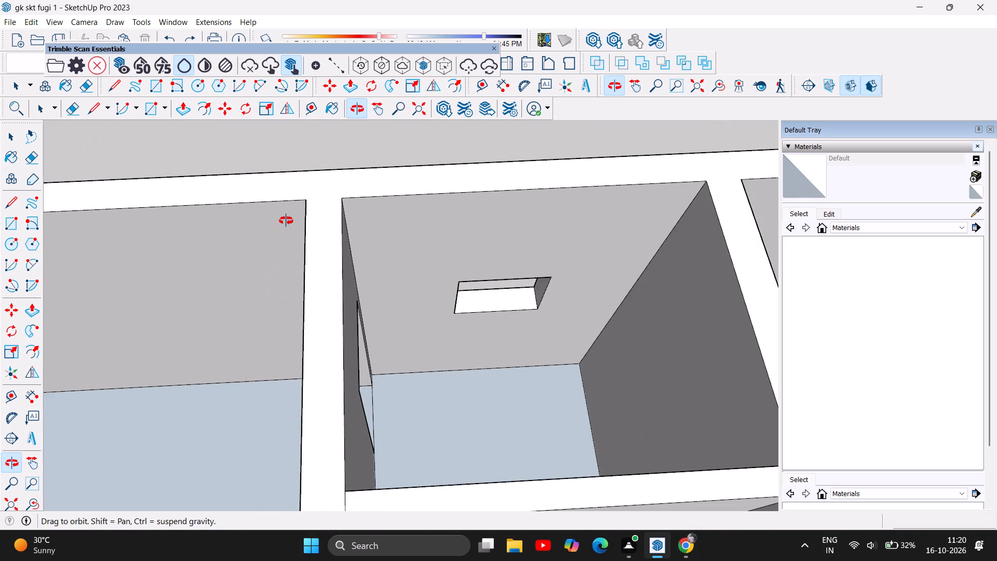
{"action": "scroll", "coordinate": [286, 229], "scroll_direction": "up", "scroll_amount": 1}
{"action": "left_click_drag", "start_coordinate": [469, 340], "coordinate": [306, 317]}
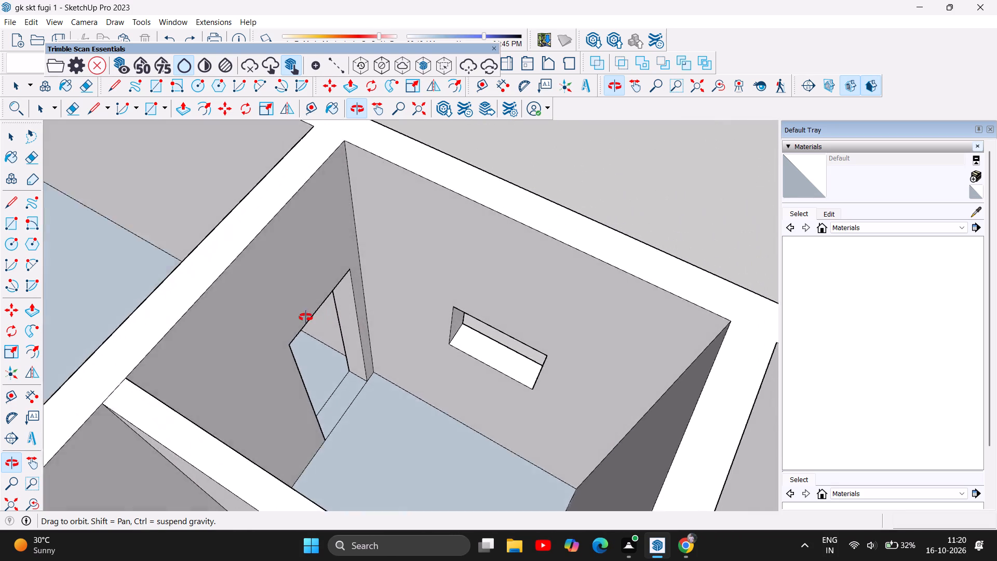
{"action": "left_click_drag", "start_coordinate": [306, 317], "coordinate": [149, 266]}
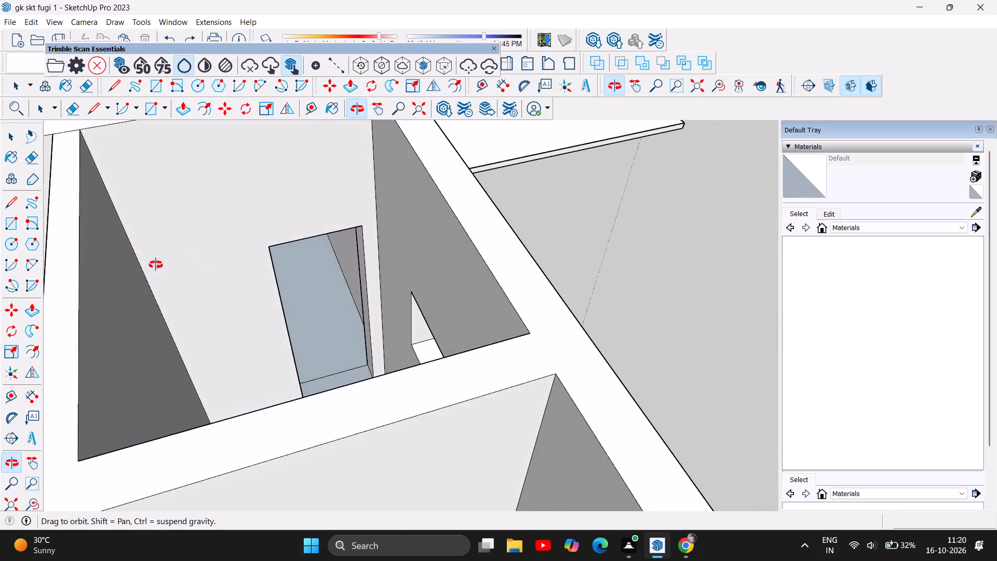
{"action": "scroll", "coordinate": [349, 189], "scroll_direction": "down", "scroll_amount": 4}
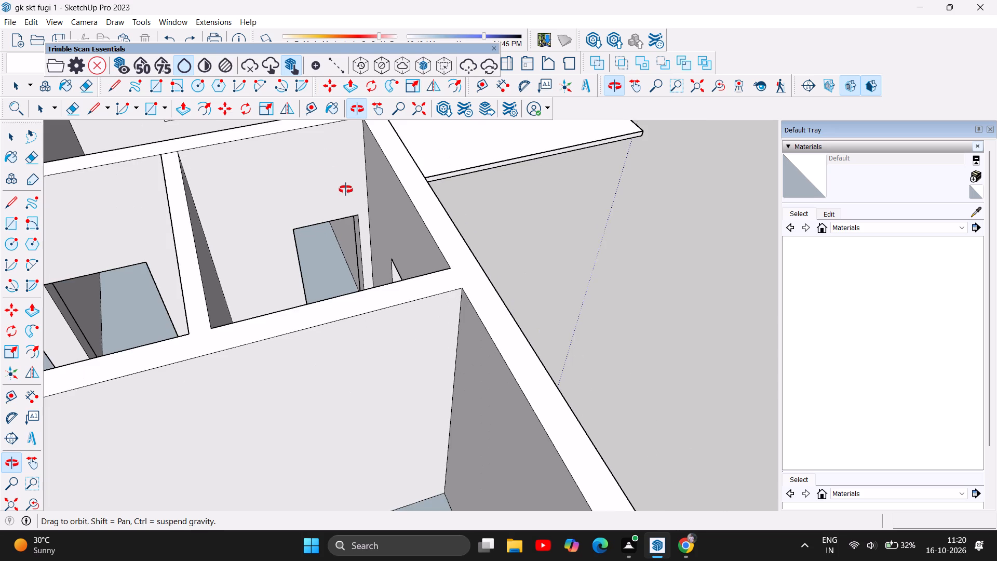
{"action": "left_click_drag", "start_coordinate": [364, 250], "coordinate": [412, 353]}
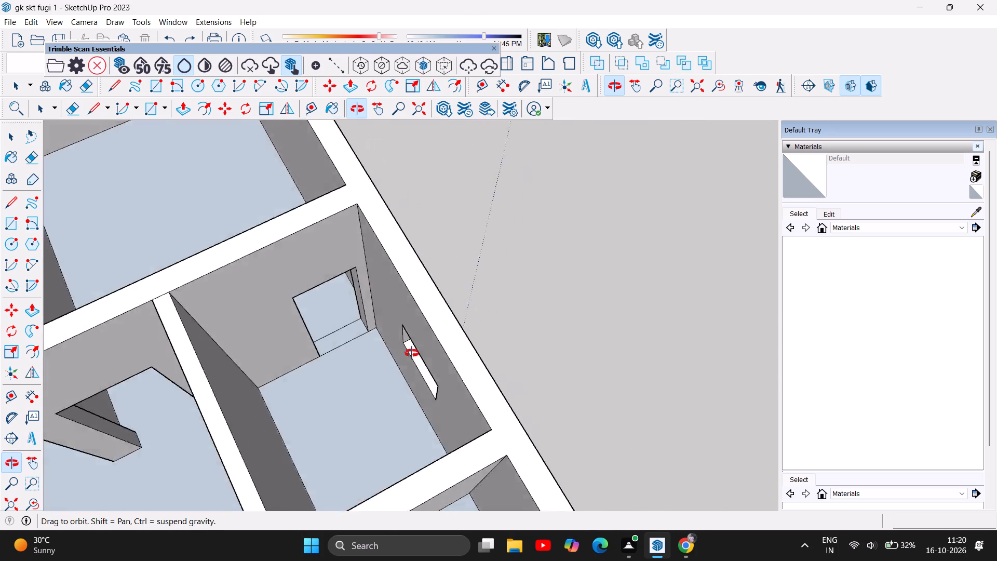
{"action": "left_click_drag", "start_coordinate": [412, 353], "coordinate": [672, 284]}
{"action": "left_click_drag", "start_coordinate": [304, 379], "coordinate": [464, 343]}
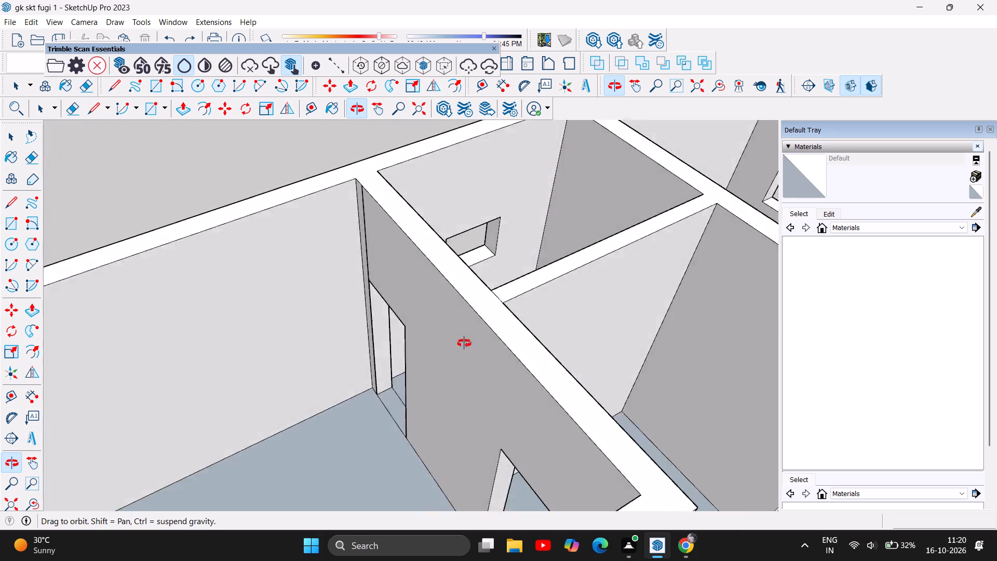
{"action": "left_click_drag", "start_coordinate": [464, 343], "coordinate": [582, 313]}
{"action": "left_click_drag", "start_coordinate": [362, 370], "coordinate": [430, 350]}
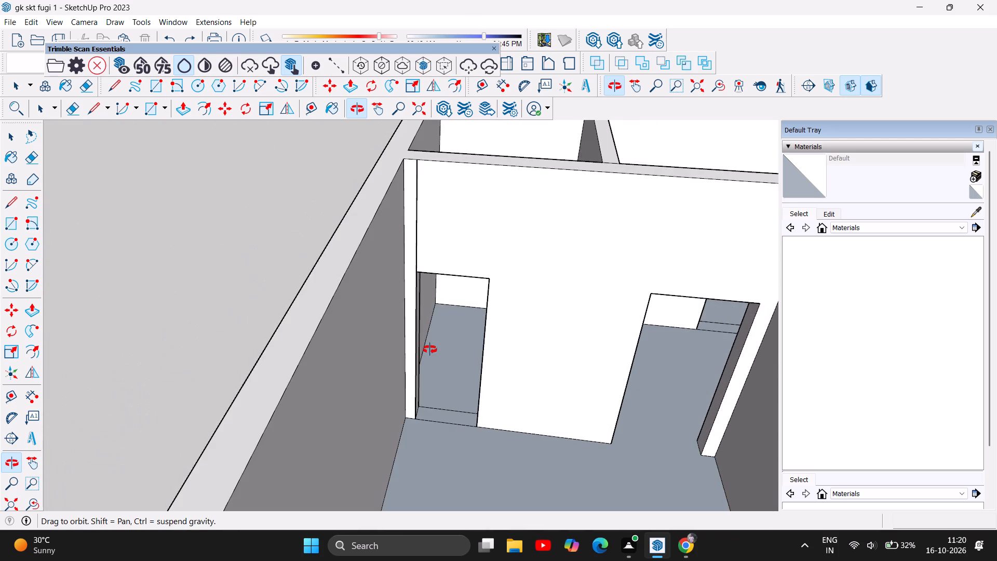
{"action": "left_click_drag", "start_coordinate": [430, 350], "coordinate": [413, 398]}
Examine closely where the vertical wall line meets the corner doorway's head corner.
{"action": "scroll", "coordinate": [402, 279], "scroll_direction": "up", "scroll_amount": 4}
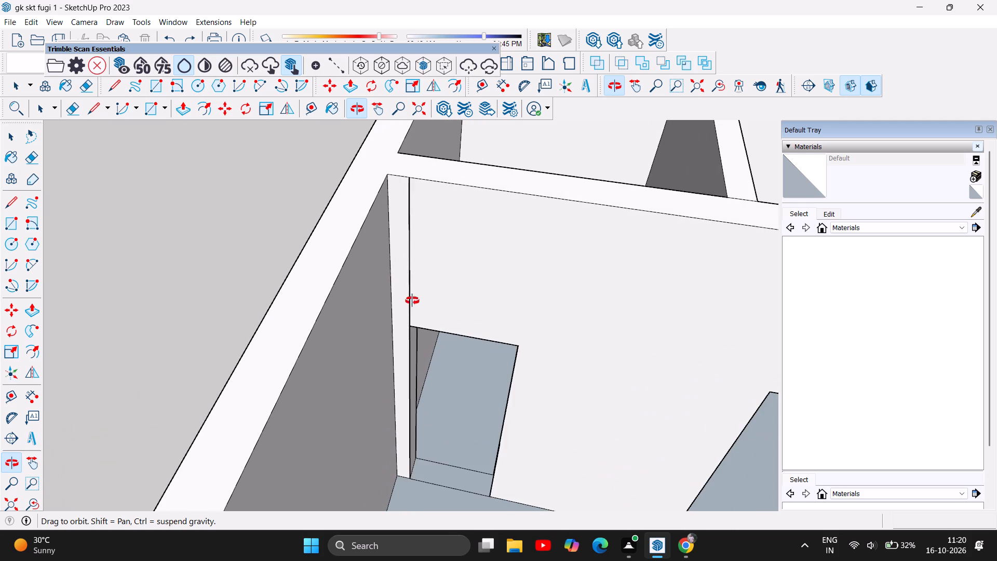
{"action": "scroll", "coordinate": [410, 308], "scroll_direction": "up", "scroll_amount": 4}
{"action": "scroll", "coordinate": [416, 357], "scroll_direction": "up", "scroll_amount": 10}
{"action": "scroll", "coordinate": [408, 315], "scroll_direction": "up", "scroll_amount": 6}
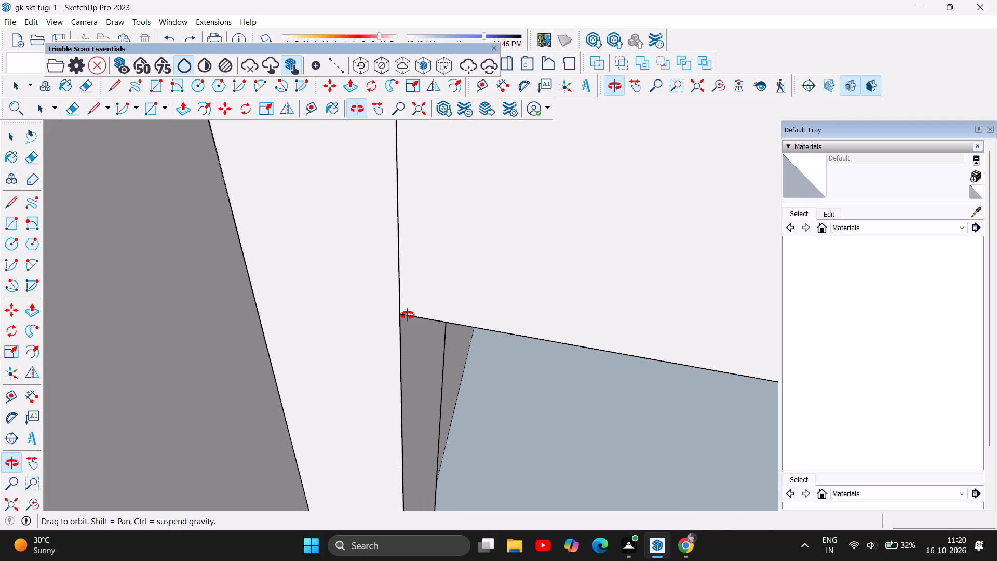
{"action": "scroll", "coordinate": [408, 315], "scroll_direction": "up", "scroll_amount": 18}
{"action": "scroll", "coordinate": [378, 315], "scroll_direction": "up", "scroll_amount": 6}
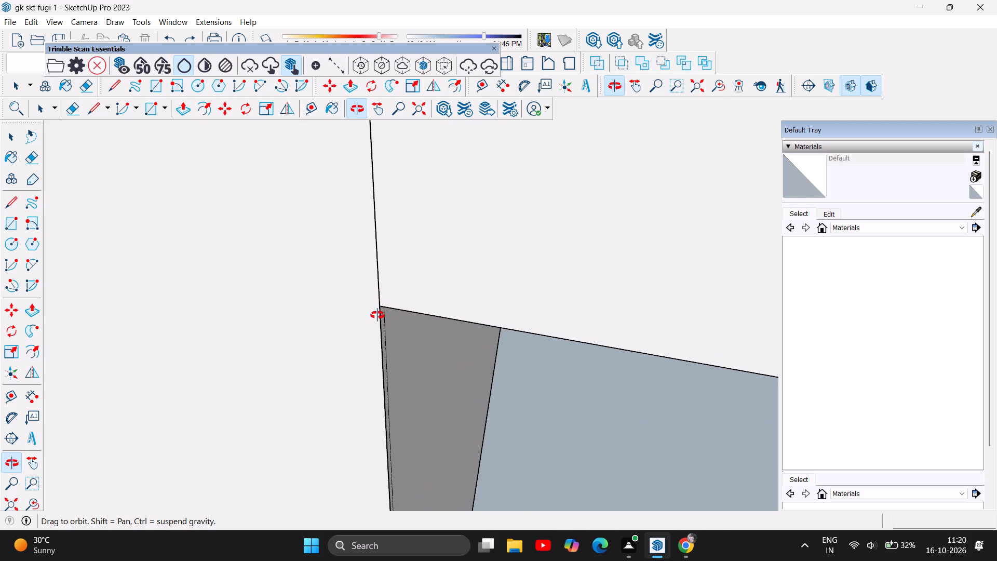
{"action": "scroll", "coordinate": [378, 313], "scroll_direction": "up", "scroll_amount": 14}
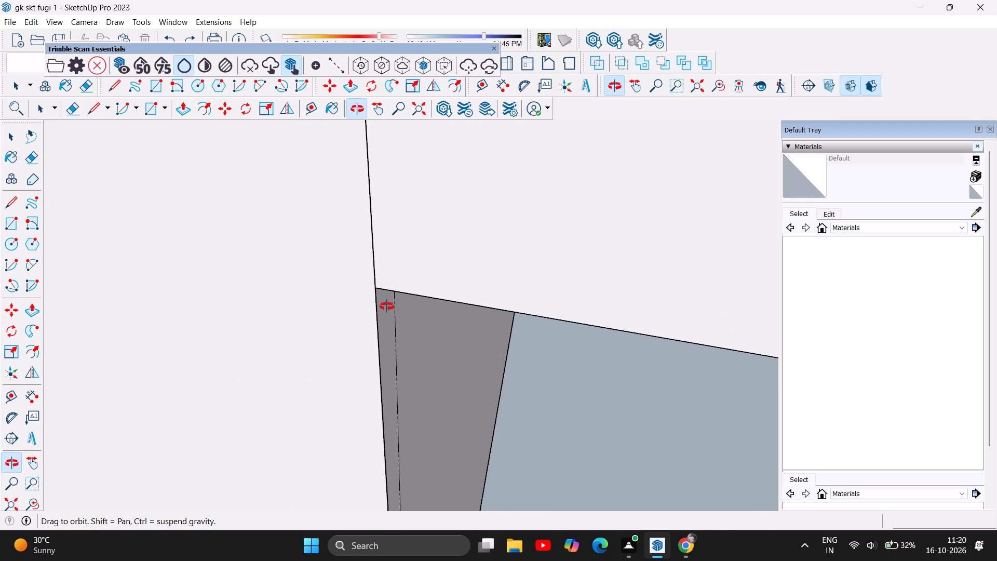
{"action": "scroll", "coordinate": [387, 306], "scroll_direction": "up", "scroll_amount": 6}
{"action": "scroll", "coordinate": [387, 306], "scroll_direction": "down", "scroll_amount": 3}
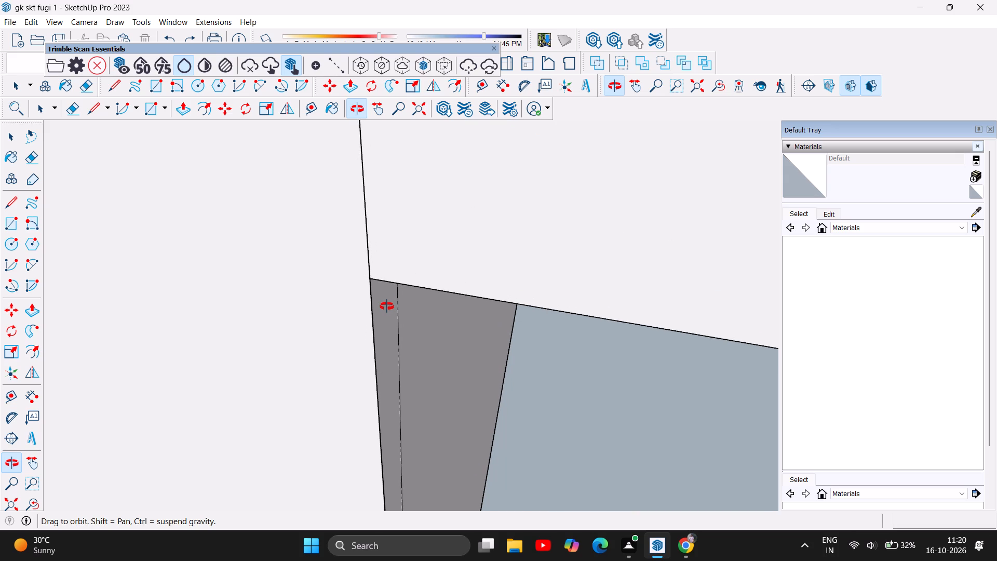
{"action": "scroll", "coordinate": [387, 306], "scroll_direction": "down", "scroll_amount": 19}
{"action": "scroll", "coordinate": [387, 306], "scroll_direction": "down", "scroll_amount": 7}
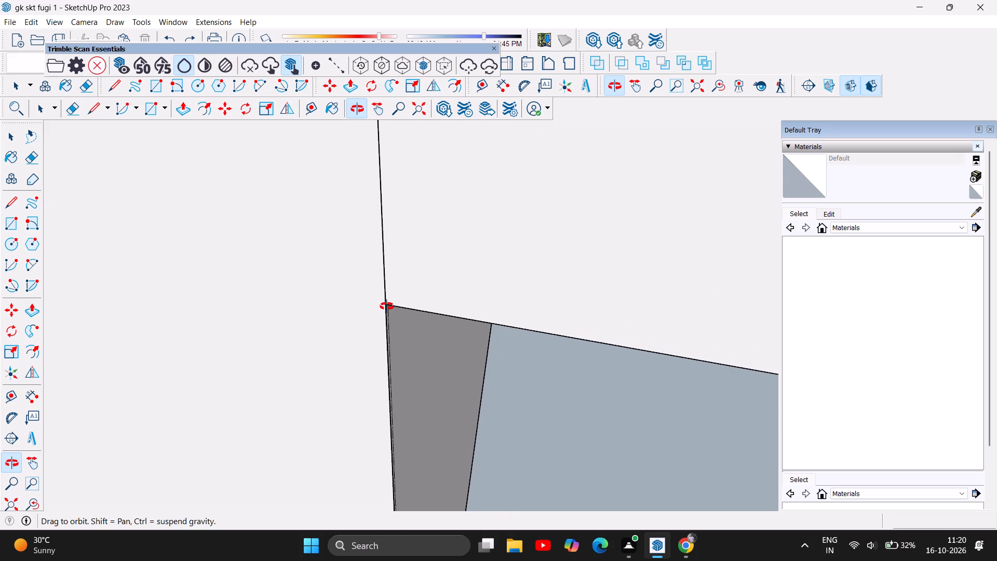
{"action": "scroll", "coordinate": [387, 306], "scroll_direction": "down", "scroll_amount": 14}
{"action": "scroll", "coordinate": [392, 302], "scroll_direction": "down", "scroll_amount": 13}
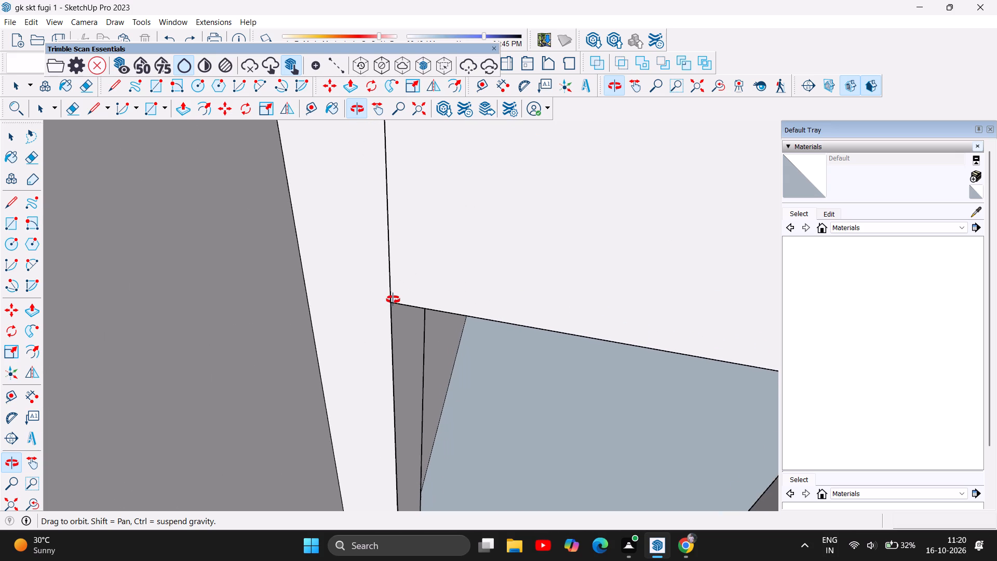
{"action": "scroll", "coordinate": [393, 300], "scroll_direction": "down", "scroll_amount": 14}
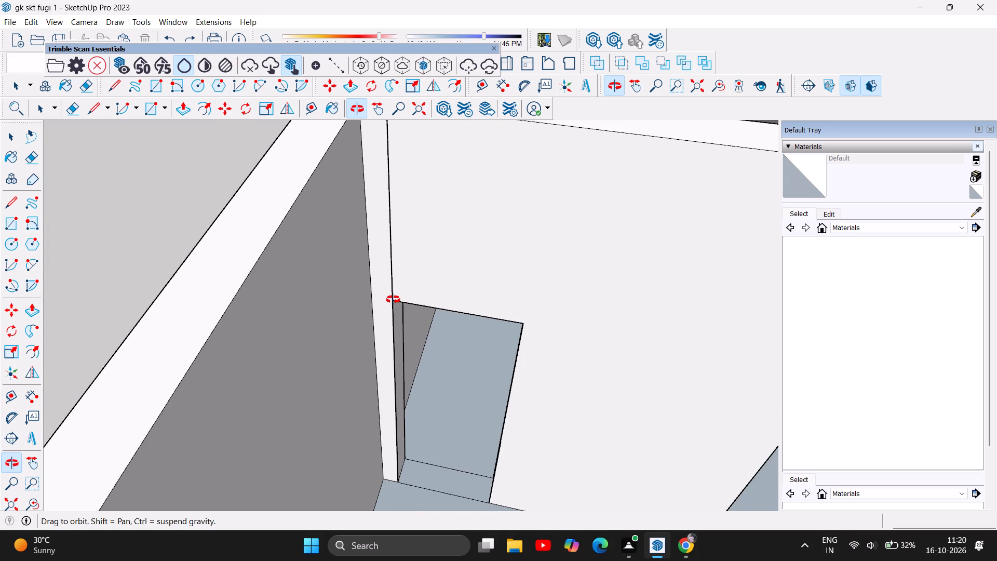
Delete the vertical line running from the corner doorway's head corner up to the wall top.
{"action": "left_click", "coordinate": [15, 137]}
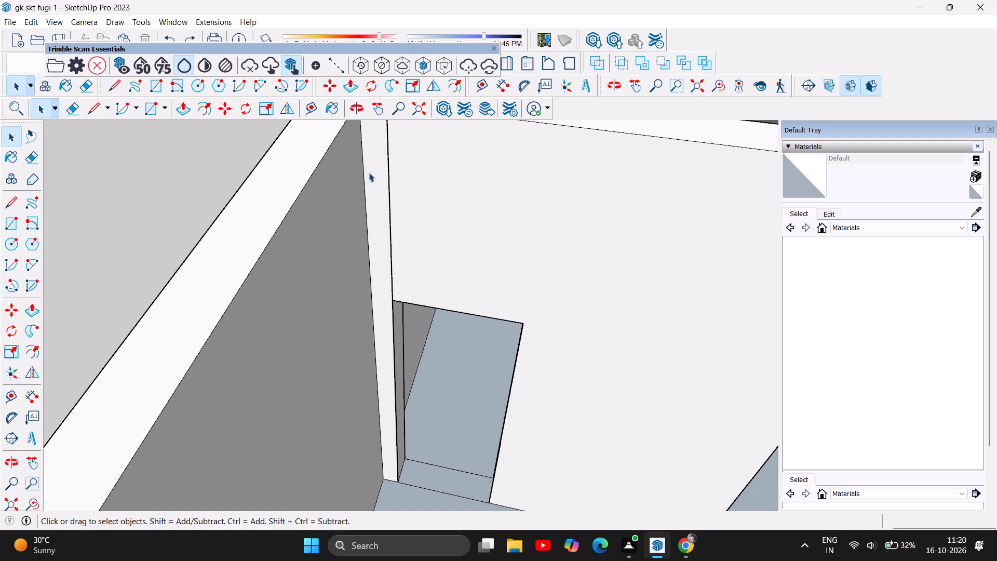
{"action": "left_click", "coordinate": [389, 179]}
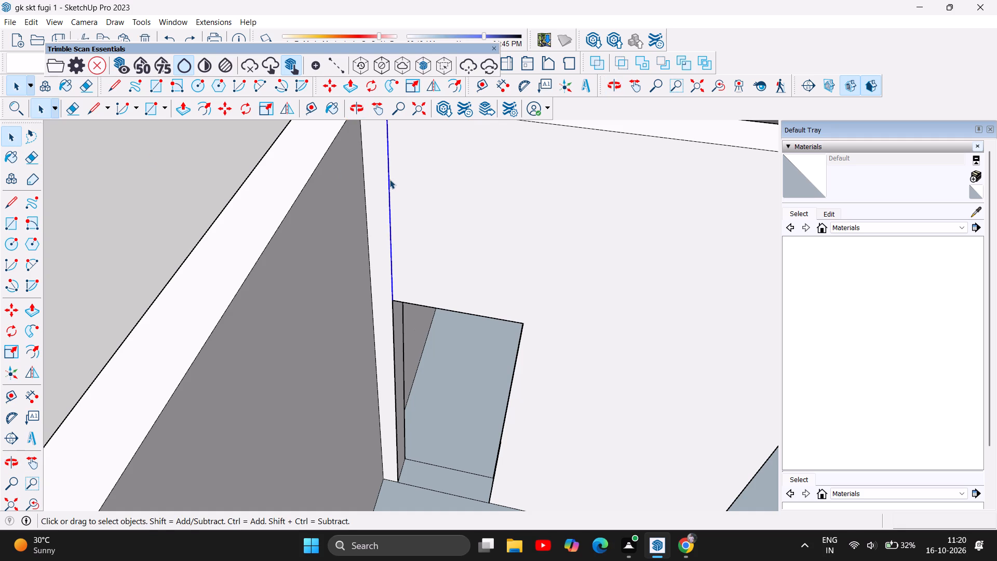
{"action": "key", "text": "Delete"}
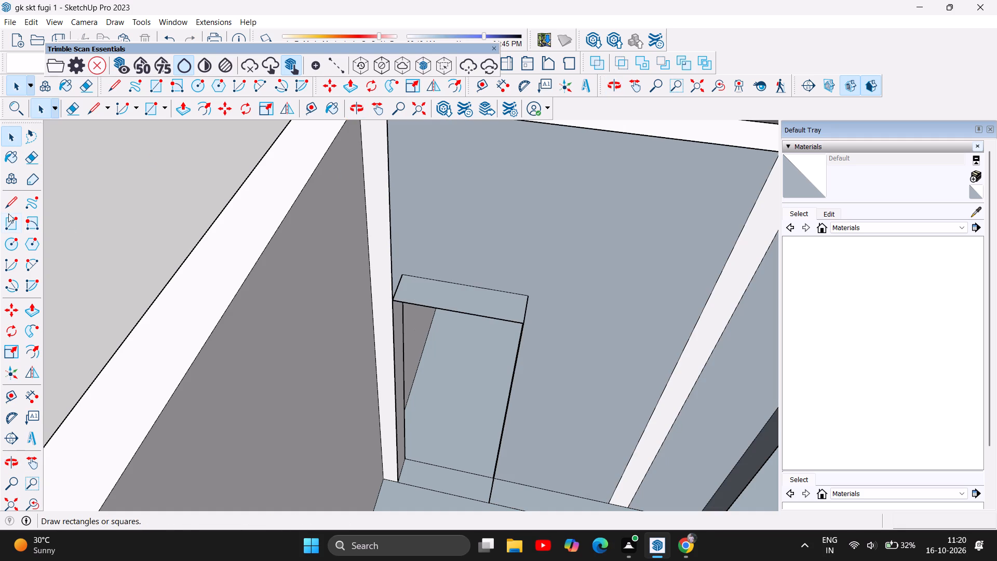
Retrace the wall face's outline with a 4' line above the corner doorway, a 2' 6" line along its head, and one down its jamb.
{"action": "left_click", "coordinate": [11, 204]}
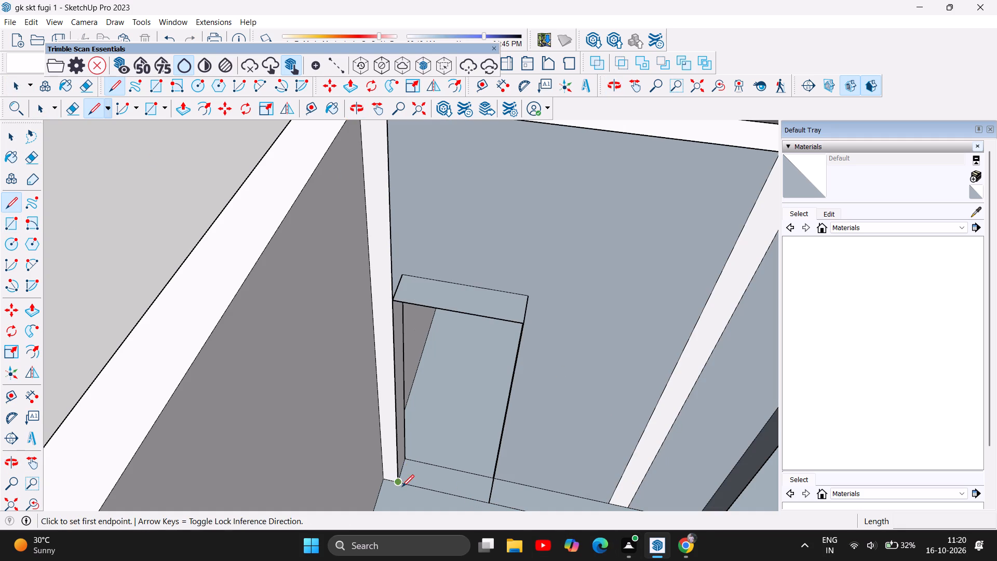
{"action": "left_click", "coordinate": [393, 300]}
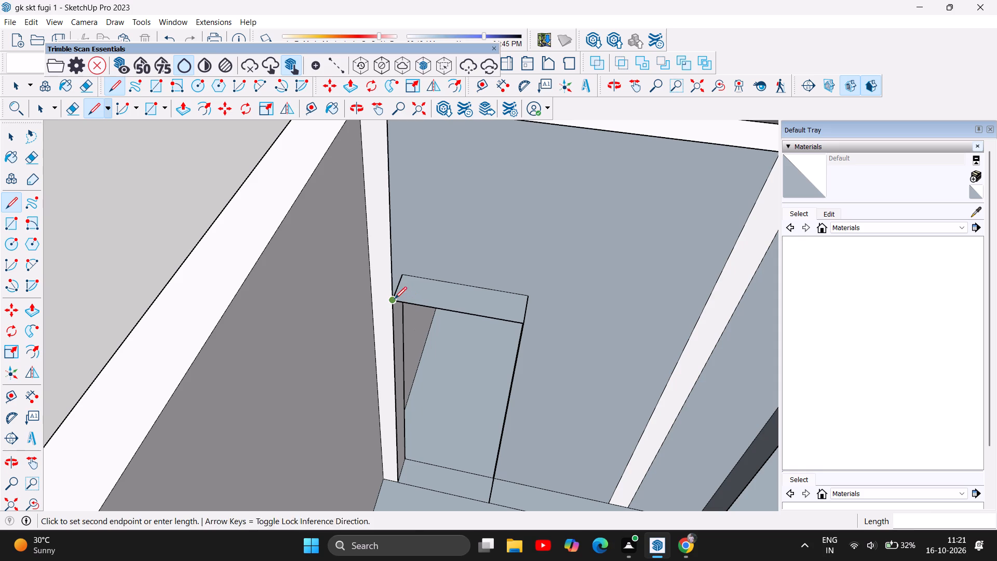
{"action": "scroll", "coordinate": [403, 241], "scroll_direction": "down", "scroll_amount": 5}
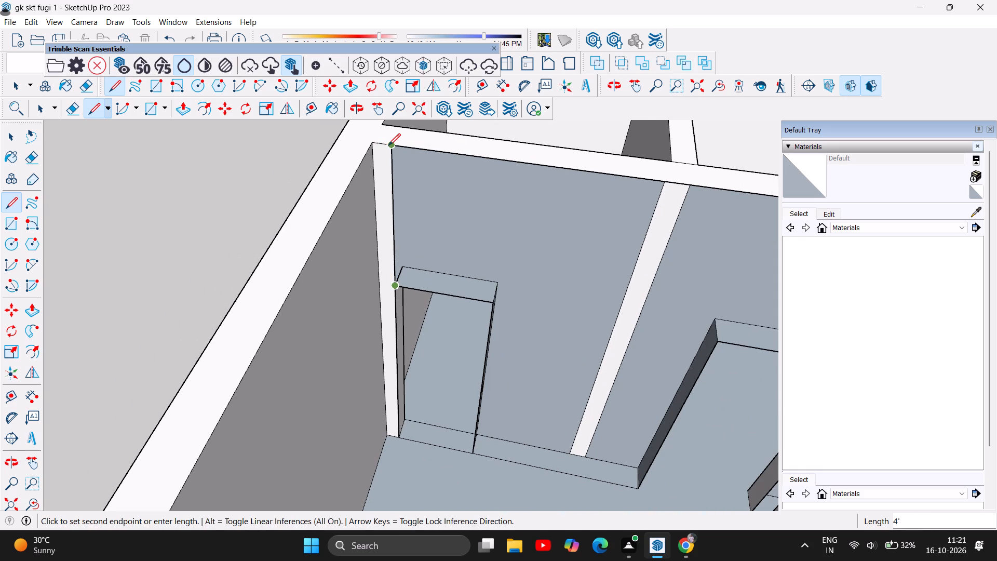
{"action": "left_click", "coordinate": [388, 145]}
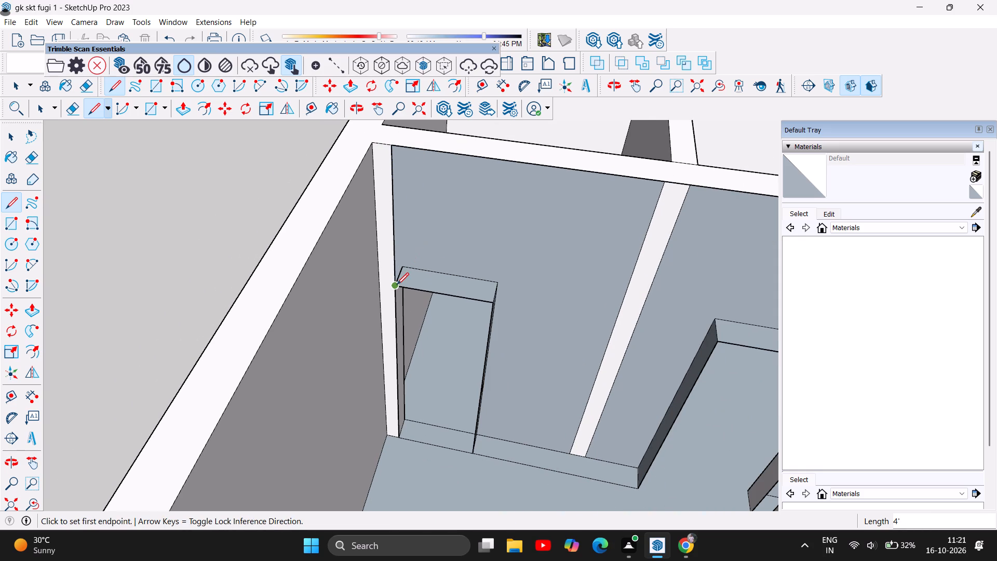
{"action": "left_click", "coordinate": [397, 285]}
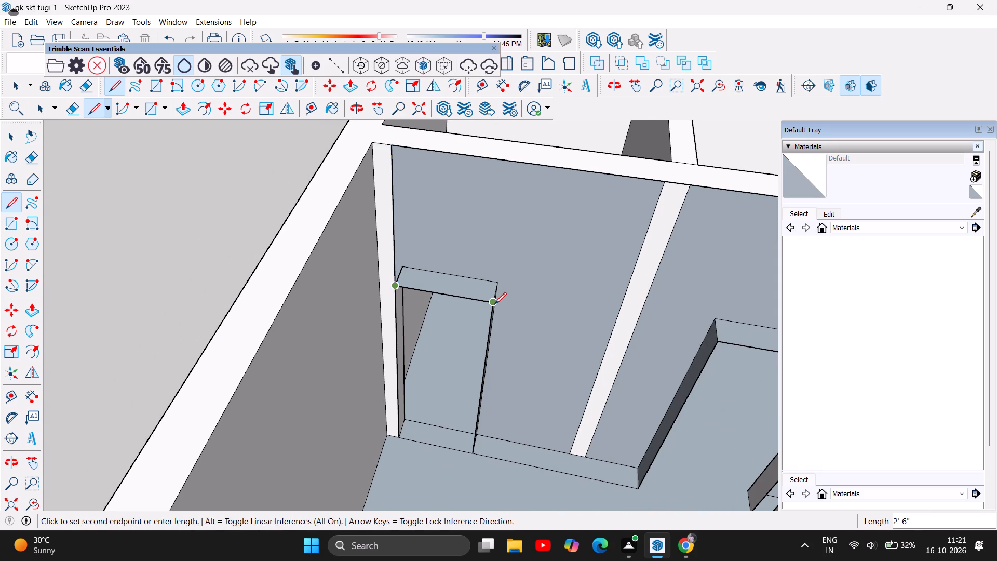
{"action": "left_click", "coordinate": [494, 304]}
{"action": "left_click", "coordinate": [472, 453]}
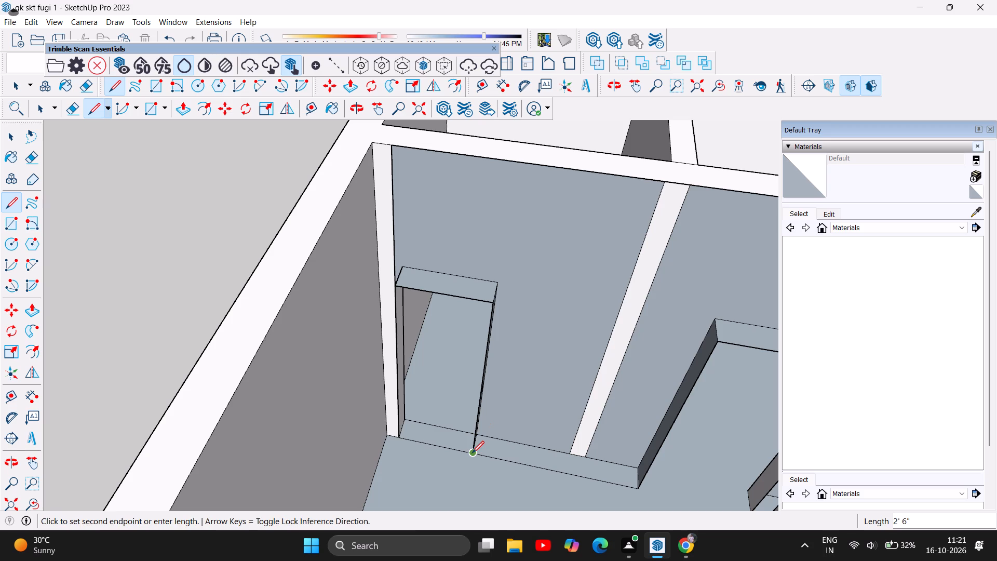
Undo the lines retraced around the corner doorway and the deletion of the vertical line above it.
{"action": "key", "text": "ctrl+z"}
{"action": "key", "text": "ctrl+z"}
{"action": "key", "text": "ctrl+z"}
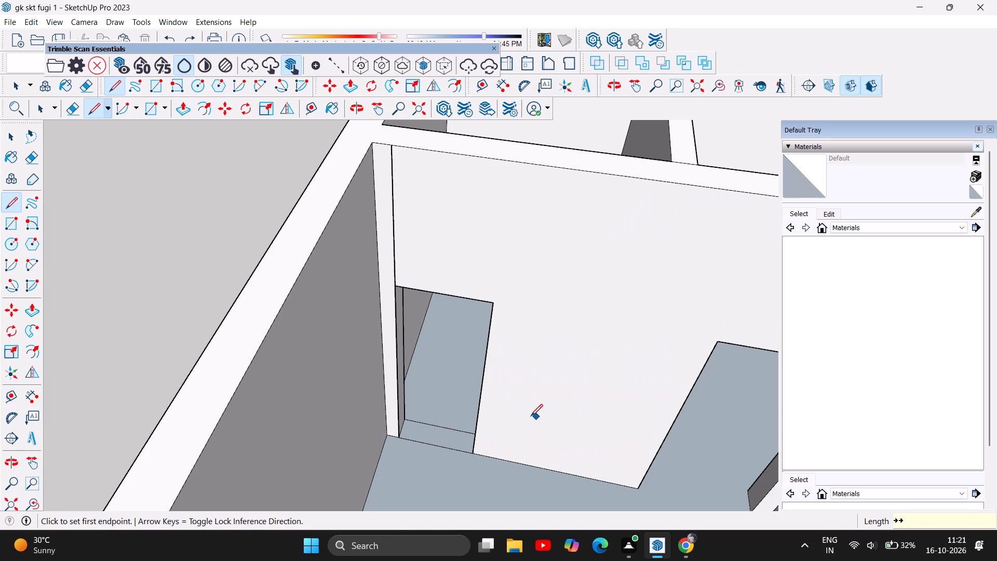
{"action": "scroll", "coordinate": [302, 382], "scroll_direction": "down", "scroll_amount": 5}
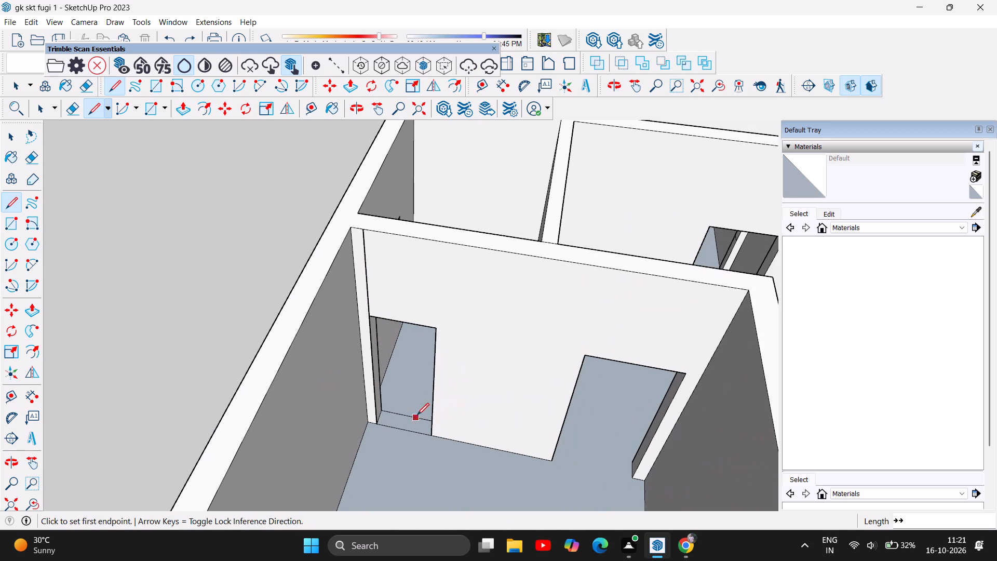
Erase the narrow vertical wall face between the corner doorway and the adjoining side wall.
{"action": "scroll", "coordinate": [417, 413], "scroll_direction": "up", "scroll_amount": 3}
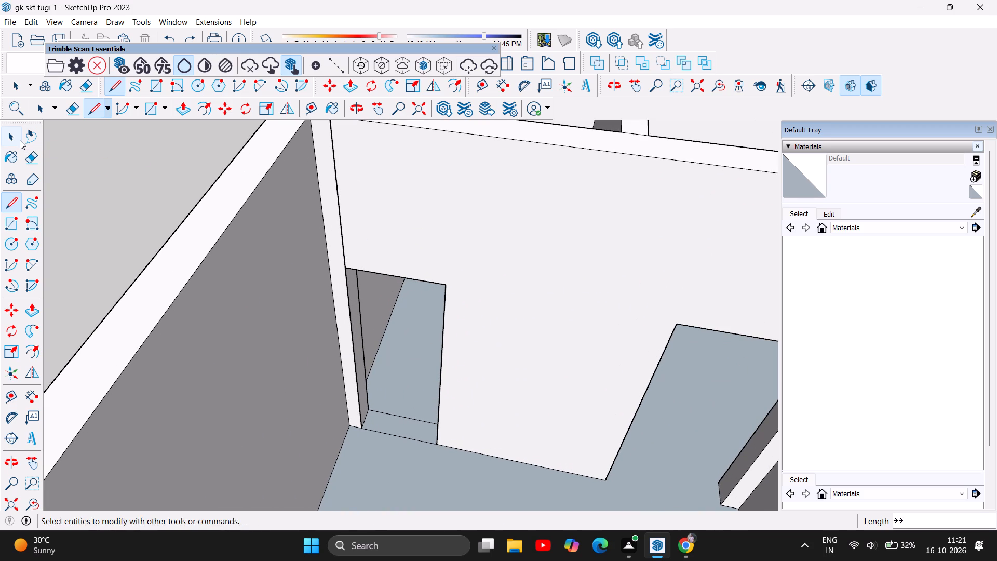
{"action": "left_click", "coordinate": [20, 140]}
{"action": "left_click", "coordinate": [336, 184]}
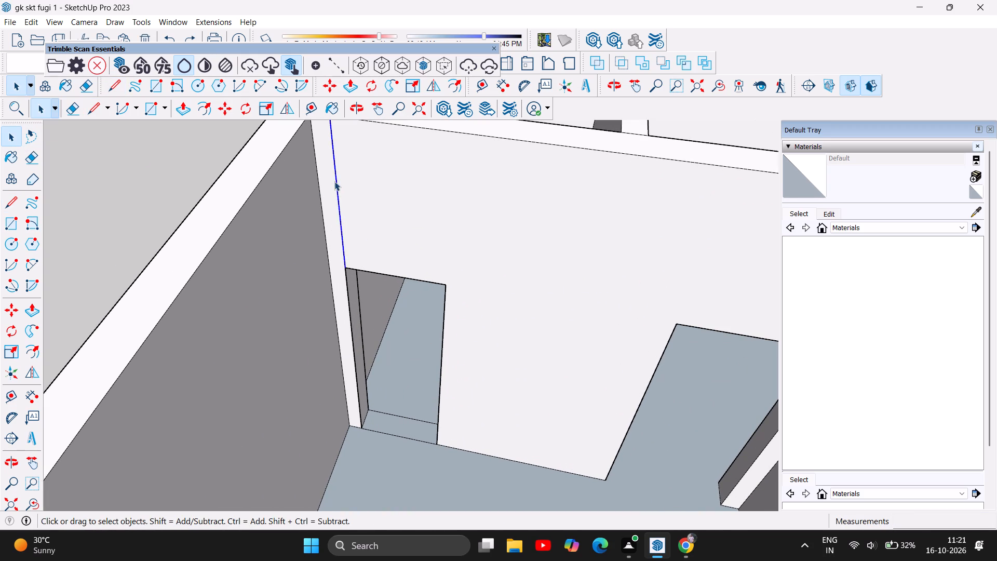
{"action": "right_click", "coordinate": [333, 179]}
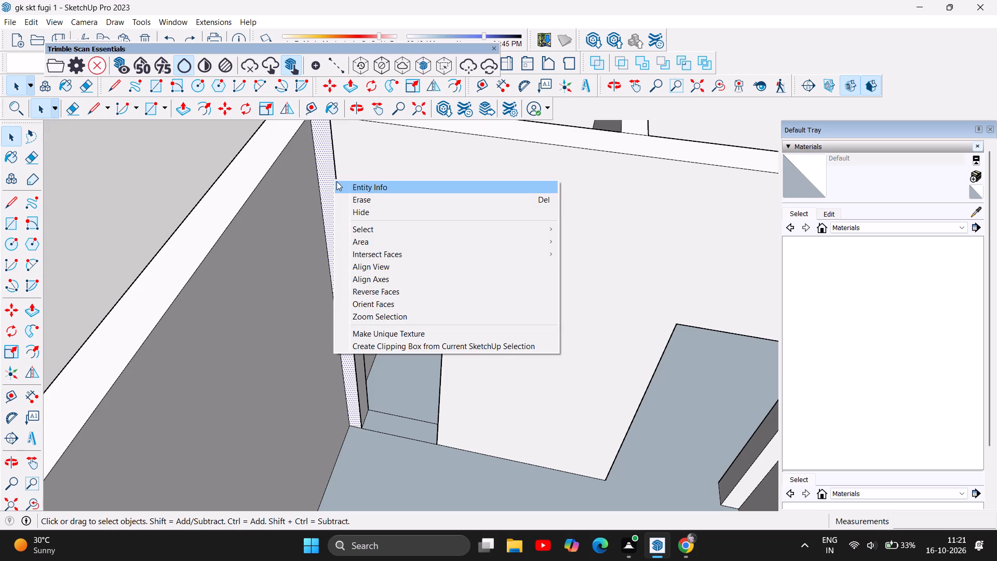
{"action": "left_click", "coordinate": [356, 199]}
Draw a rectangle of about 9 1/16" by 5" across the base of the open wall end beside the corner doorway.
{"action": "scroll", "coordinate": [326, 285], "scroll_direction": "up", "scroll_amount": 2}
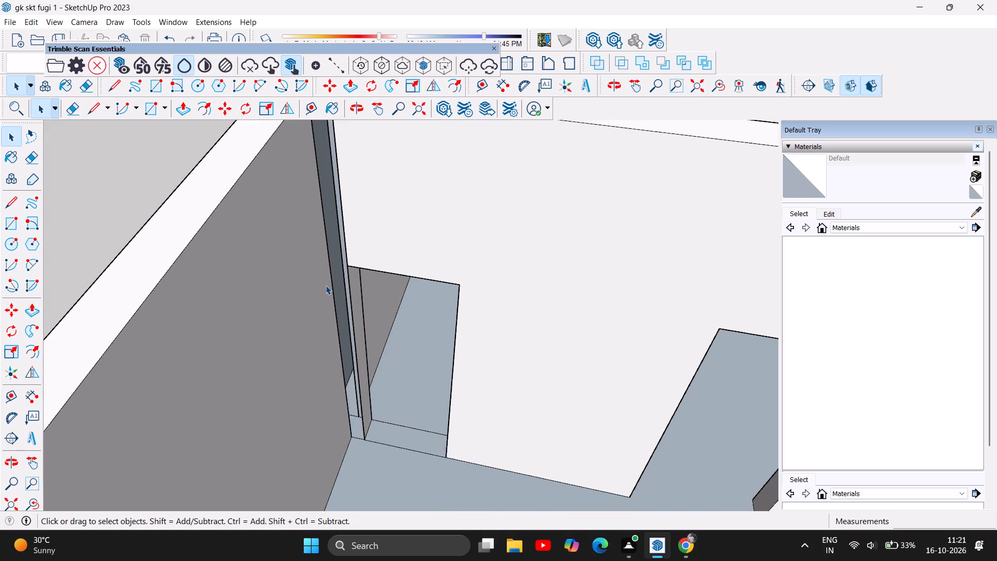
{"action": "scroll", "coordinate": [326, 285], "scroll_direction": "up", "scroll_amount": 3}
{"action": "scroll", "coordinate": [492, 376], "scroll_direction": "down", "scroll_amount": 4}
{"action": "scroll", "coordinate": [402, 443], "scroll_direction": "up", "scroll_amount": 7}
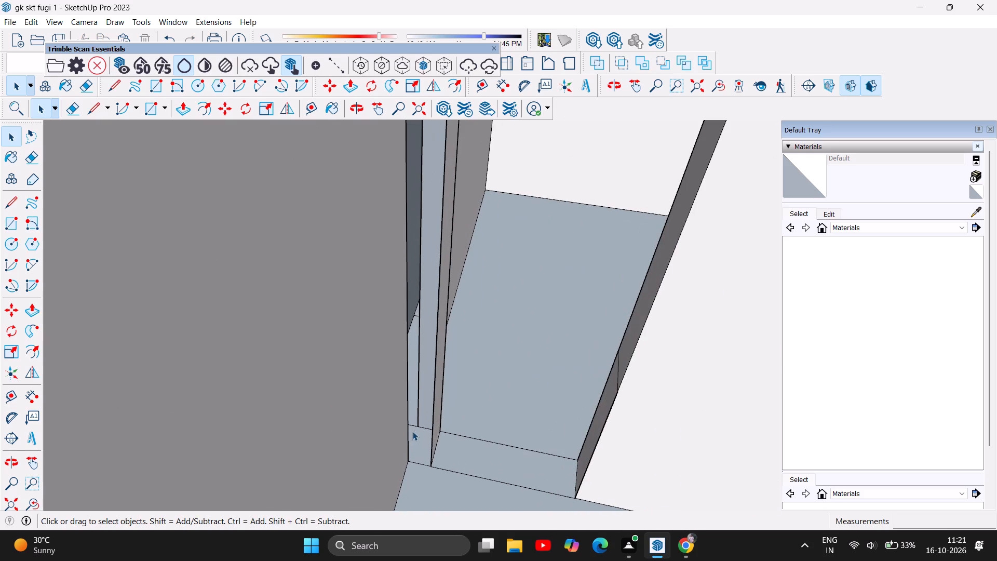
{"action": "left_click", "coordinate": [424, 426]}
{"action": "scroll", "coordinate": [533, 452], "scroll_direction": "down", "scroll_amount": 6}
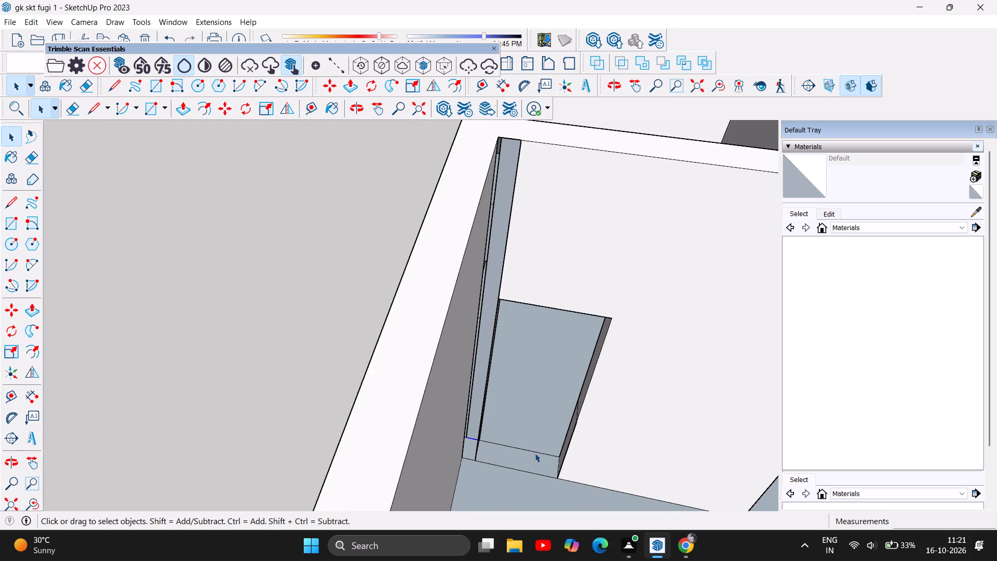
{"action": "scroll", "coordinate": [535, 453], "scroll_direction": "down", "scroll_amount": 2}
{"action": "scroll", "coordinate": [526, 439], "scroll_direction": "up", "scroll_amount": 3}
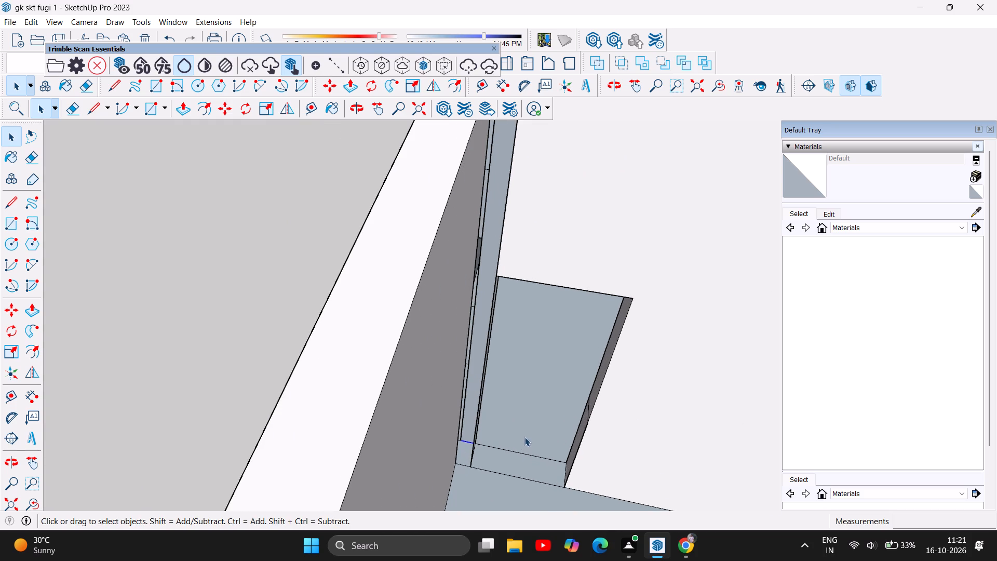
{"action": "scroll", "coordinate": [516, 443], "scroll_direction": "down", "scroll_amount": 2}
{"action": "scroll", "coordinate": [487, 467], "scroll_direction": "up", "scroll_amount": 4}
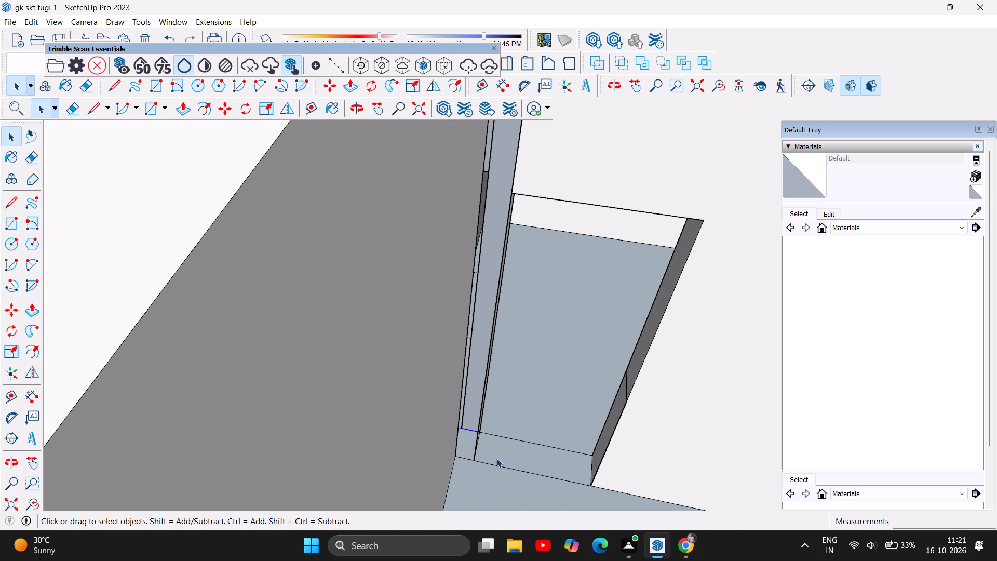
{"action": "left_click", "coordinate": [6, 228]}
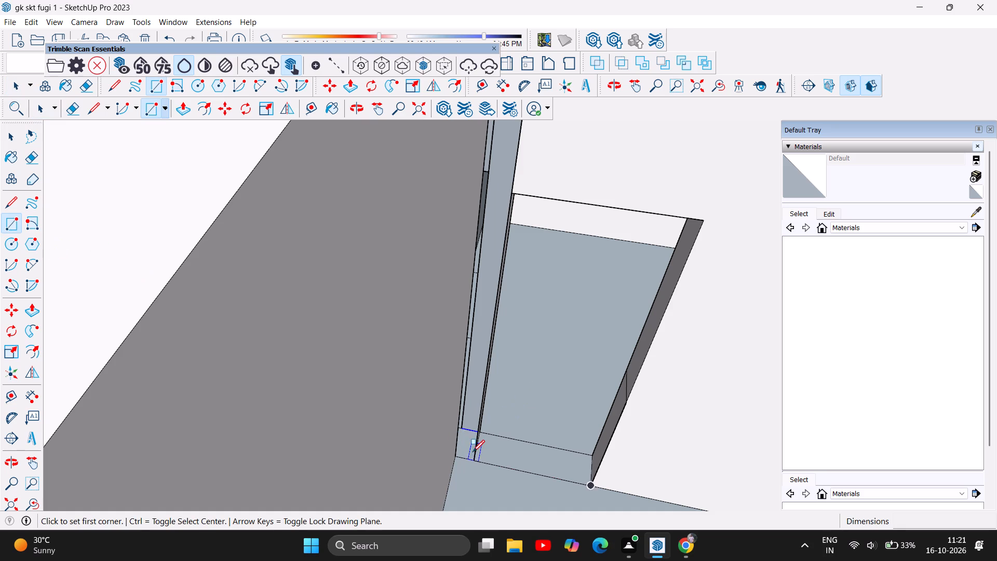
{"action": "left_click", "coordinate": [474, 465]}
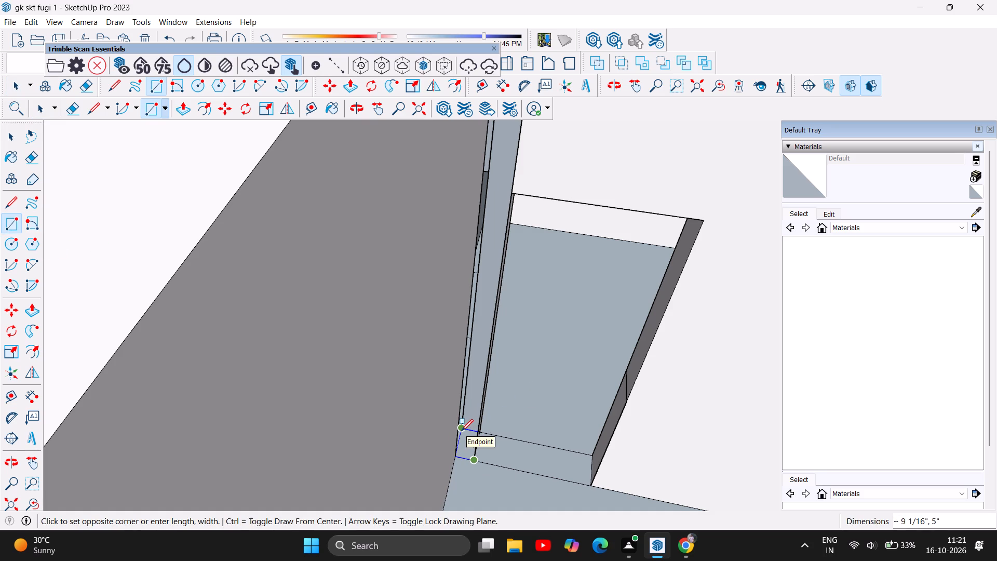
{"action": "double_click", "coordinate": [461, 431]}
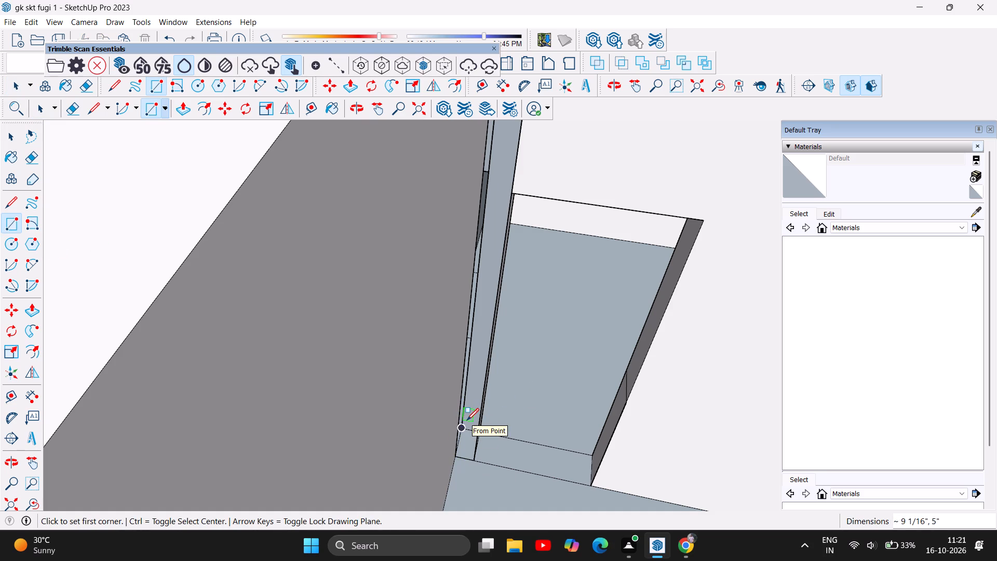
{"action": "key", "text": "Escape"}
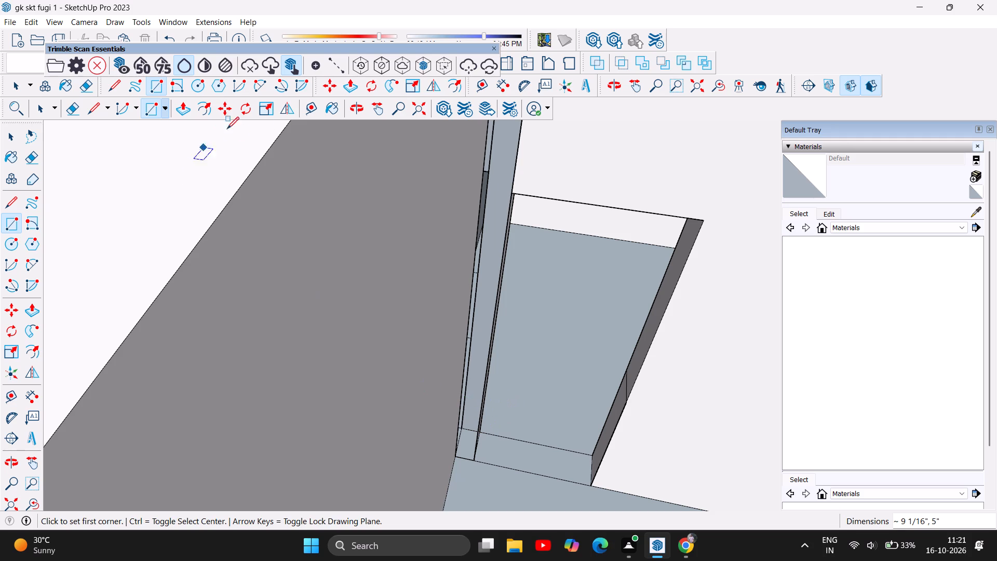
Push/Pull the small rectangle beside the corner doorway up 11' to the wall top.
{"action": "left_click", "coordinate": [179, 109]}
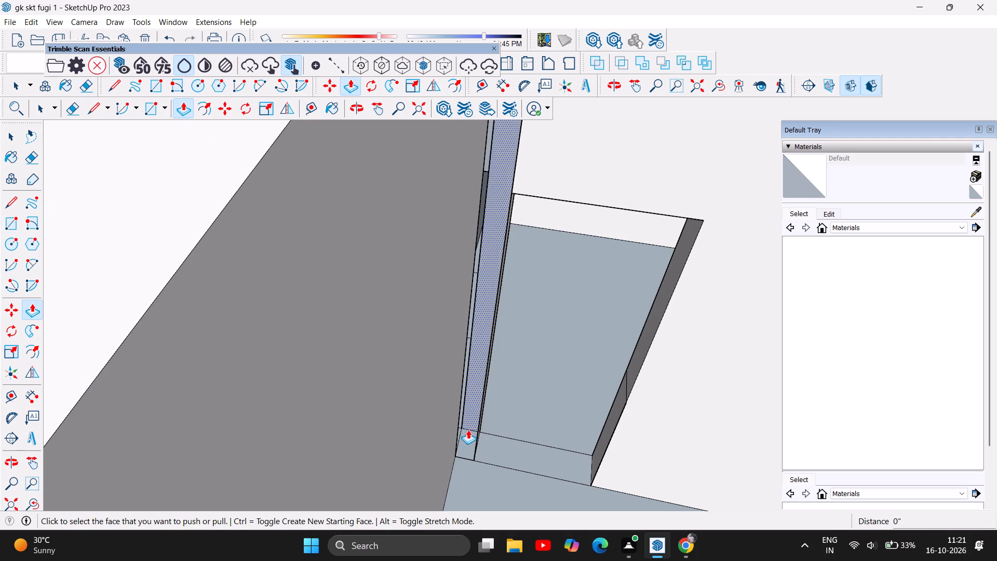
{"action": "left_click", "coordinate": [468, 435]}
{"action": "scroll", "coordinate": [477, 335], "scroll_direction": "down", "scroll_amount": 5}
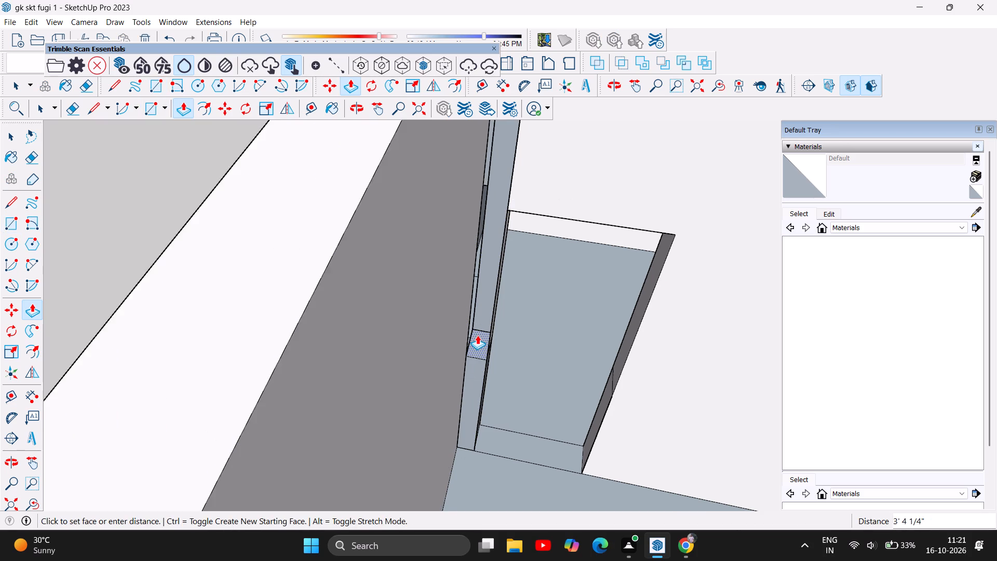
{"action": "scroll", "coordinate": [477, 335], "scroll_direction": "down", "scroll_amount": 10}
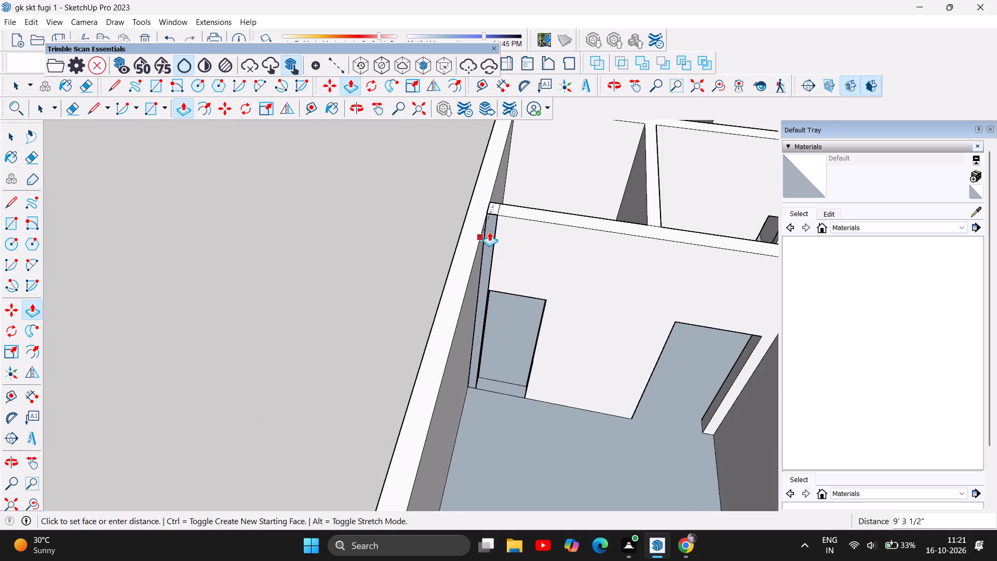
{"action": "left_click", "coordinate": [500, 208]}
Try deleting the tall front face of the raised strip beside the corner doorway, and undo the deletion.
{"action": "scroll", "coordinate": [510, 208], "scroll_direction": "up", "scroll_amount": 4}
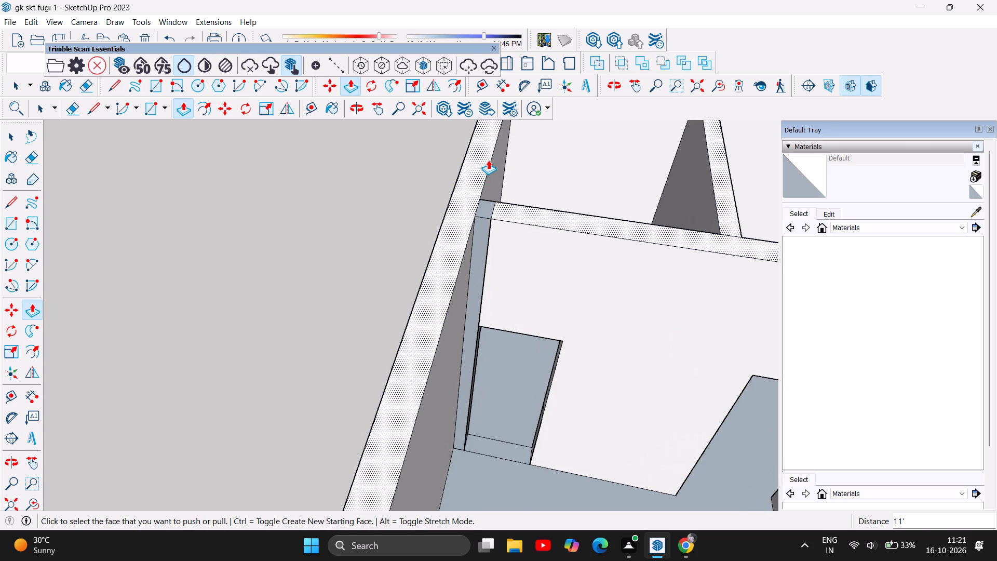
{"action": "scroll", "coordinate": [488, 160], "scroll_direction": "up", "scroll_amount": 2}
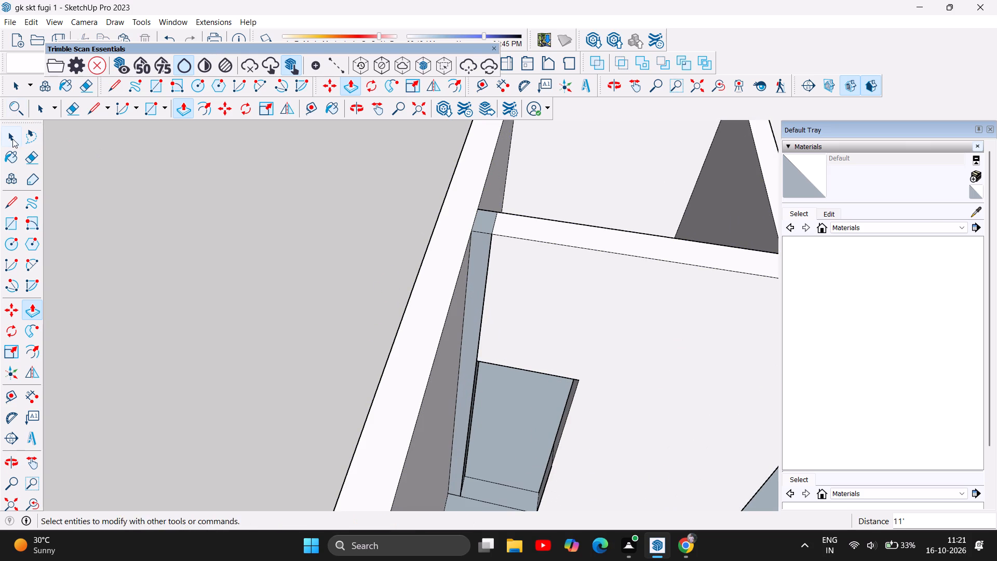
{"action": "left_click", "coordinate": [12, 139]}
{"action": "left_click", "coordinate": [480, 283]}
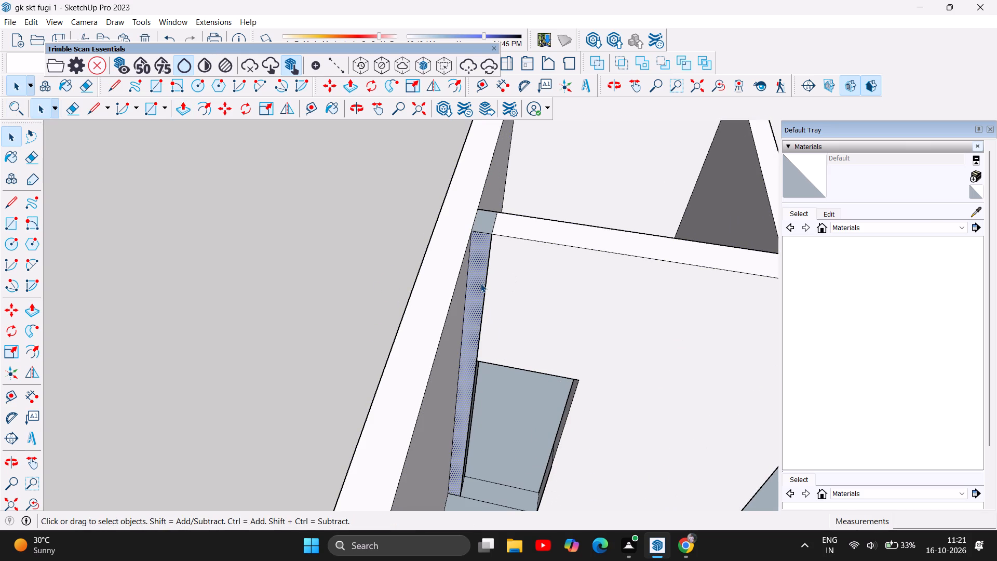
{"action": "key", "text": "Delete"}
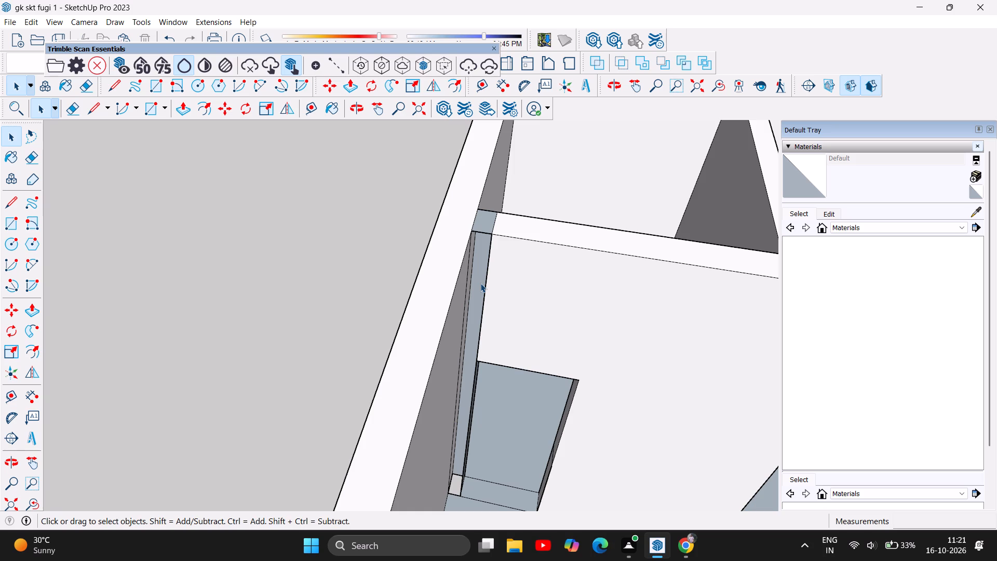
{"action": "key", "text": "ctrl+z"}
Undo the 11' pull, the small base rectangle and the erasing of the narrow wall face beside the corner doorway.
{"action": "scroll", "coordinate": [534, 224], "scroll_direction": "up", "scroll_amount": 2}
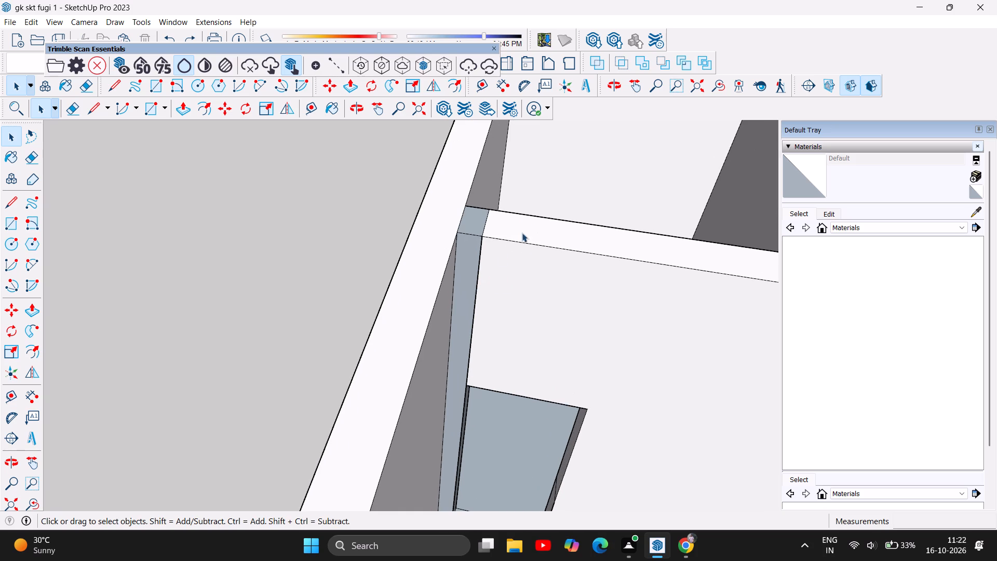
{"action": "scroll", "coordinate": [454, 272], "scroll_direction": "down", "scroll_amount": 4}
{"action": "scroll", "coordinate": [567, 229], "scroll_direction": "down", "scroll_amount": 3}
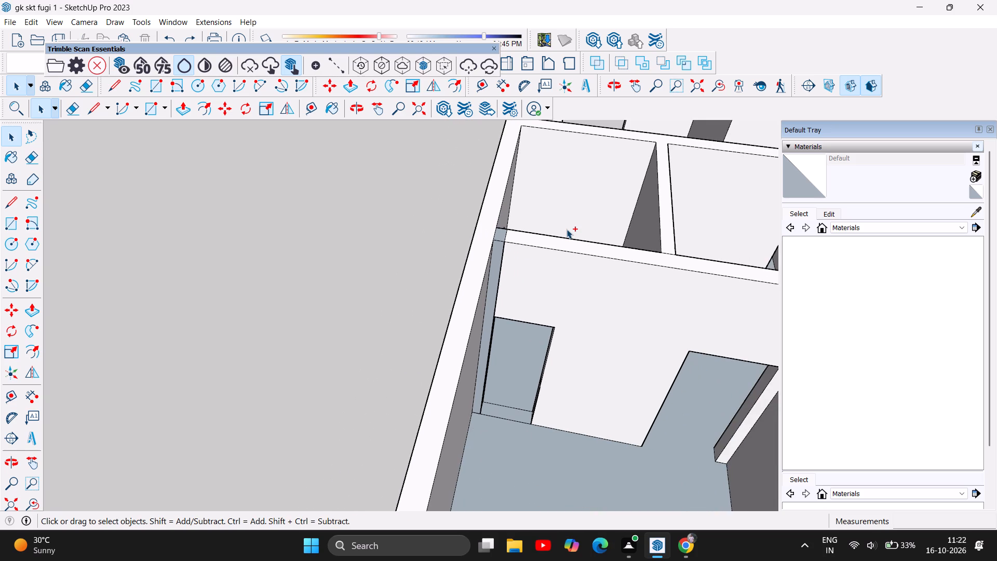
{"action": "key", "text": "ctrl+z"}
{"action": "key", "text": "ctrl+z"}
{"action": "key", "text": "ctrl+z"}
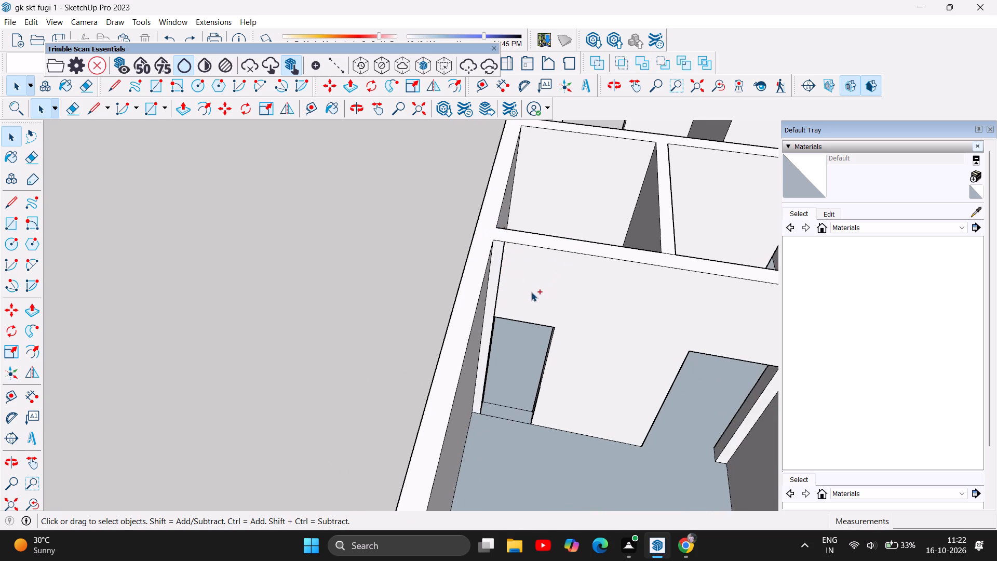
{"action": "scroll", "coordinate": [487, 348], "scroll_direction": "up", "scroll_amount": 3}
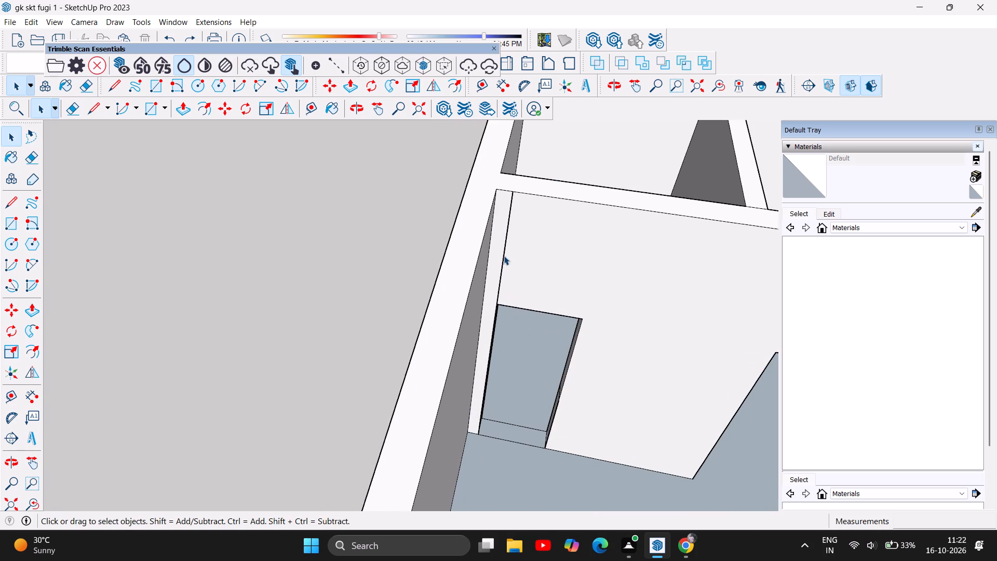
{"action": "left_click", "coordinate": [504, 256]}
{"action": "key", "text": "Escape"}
Examine the whole walled house from outside and above, including its outer walls, openings, rooms and the separate floor slab.
{"action": "scroll", "coordinate": [160, 346], "scroll_direction": "down", "scroll_amount": 5}
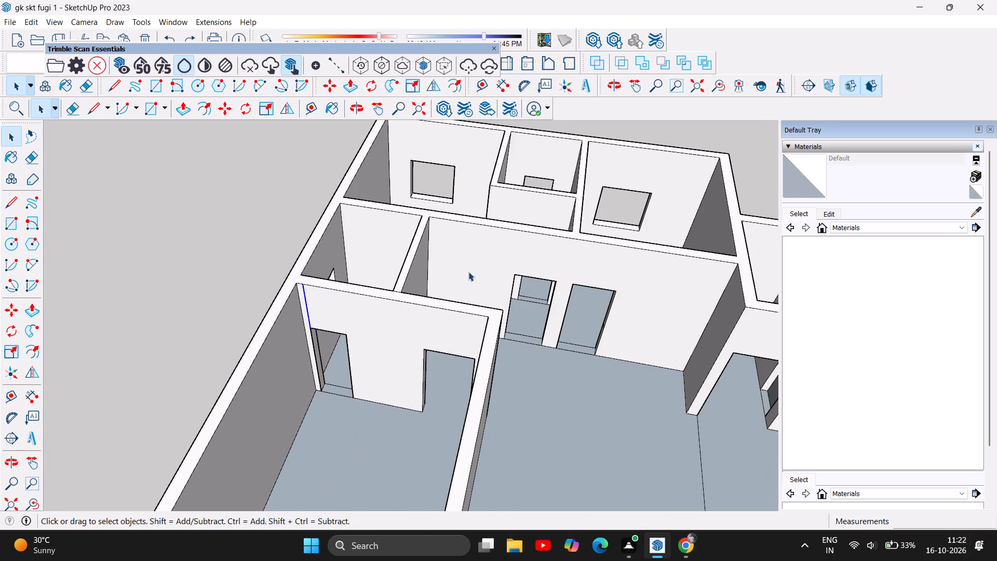
{"action": "scroll", "coordinate": [577, 234], "scroll_direction": "down", "scroll_amount": 5}
{"action": "scroll", "coordinate": [239, 262], "scroll_direction": "down", "scroll_amount": 4}
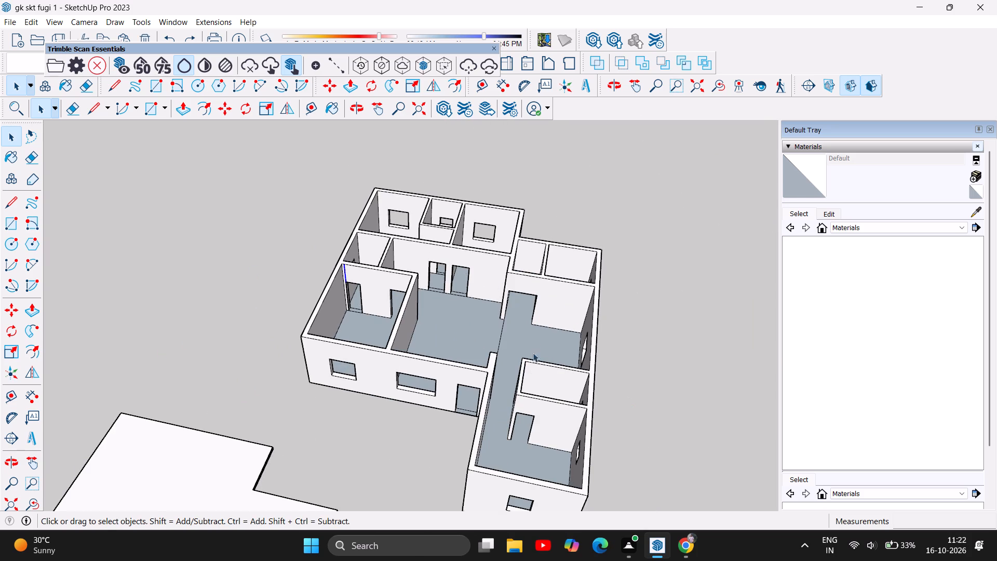
{"action": "scroll", "coordinate": [531, 340], "scroll_direction": "down", "scroll_amount": 3}
{"action": "scroll", "coordinate": [574, 334], "scroll_direction": "down", "scroll_amount": 6}
{"action": "scroll", "coordinate": [381, 103], "scroll_direction": "up", "scroll_amount": 1}
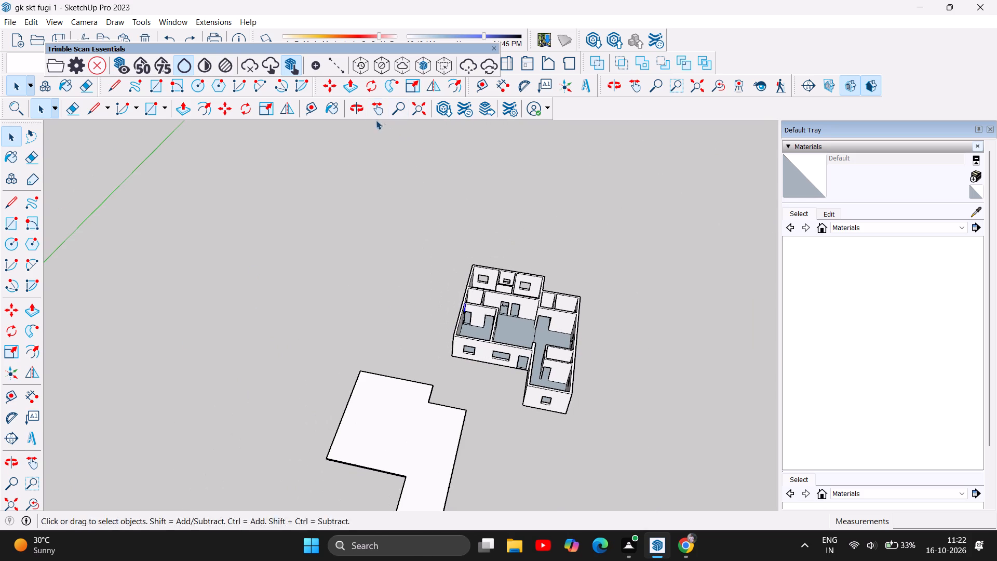
{"action": "left_click", "coordinate": [360, 109]}
{"action": "left_click_drag", "start_coordinate": [562, 358], "coordinate": [603, 288]}
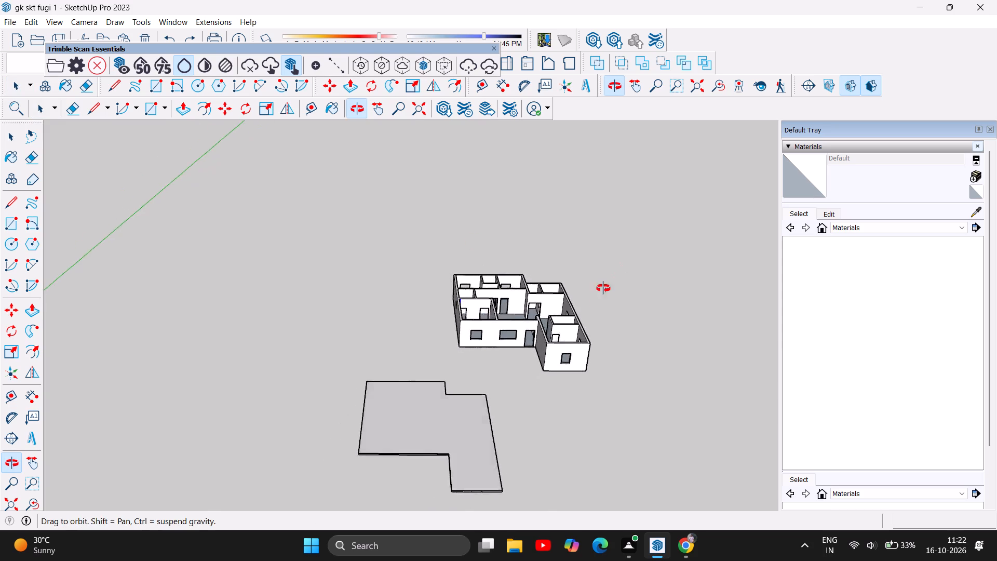
{"action": "left_click_drag", "start_coordinate": [603, 288], "coordinate": [533, 277]}
{"action": "scroll", "coordinate": [502, 283], "scroll_direction": "up", "scroll_amount": 5}
{"action": "scroll", "coordinate": [547, 462], "scroll_direction": "up", "scroll_amount": 6}
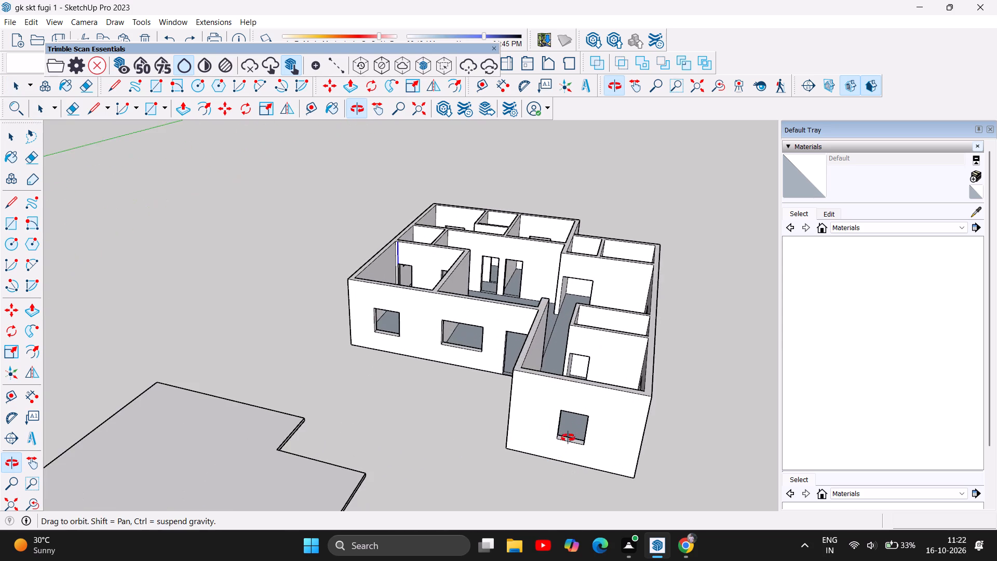
{"action": "scroll", "coordinate": [568, 437], "scroll_direction": "up", "scroll_amount": 5}
{"action": "left_click_drag", "start_coordinate": [554, 443], "coordinate": [509, 385]}
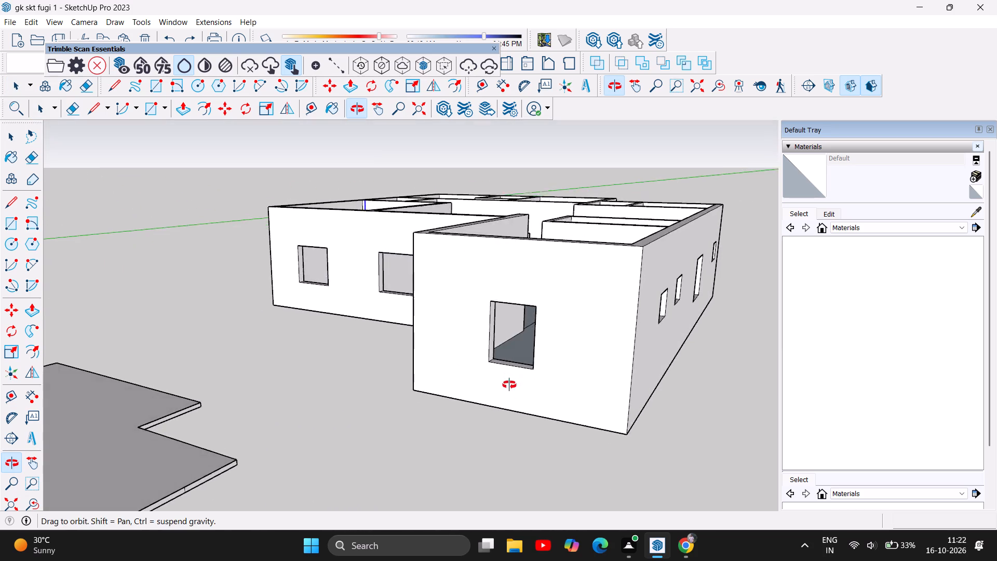
{"action": "left_click_drag", "start_coordinate": [509, 385], "coordinate": [249, 365]}
{"action": "left_click_drag", "start_coordinate": [658, 400], "coordinate": [409, 368]}
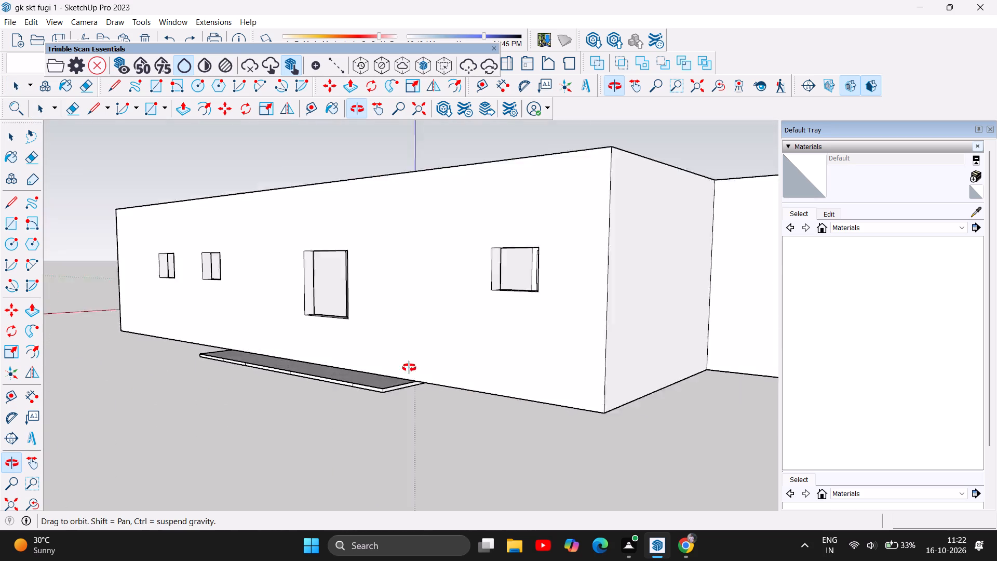
{"action": "left_click_drag", "start_coordinate": [409, 368], "coordinate": [367, 363]}
{"action": "left_click_drag", "start_coordinate": [576, 370], "coordinate": [454, 410]}
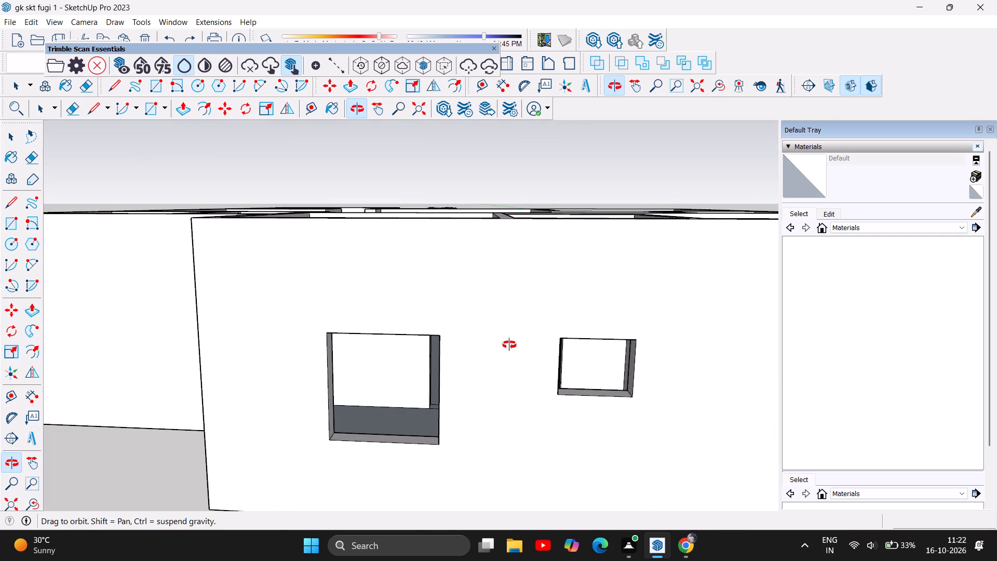
{"action": "scroll", "coordinate": [509, 345], "scroll_direction": "down", "scroll_amount": 5}
{"action": "left_click_drag", "start_coordinate": [468, 316], "coordinate": [521, 497]}
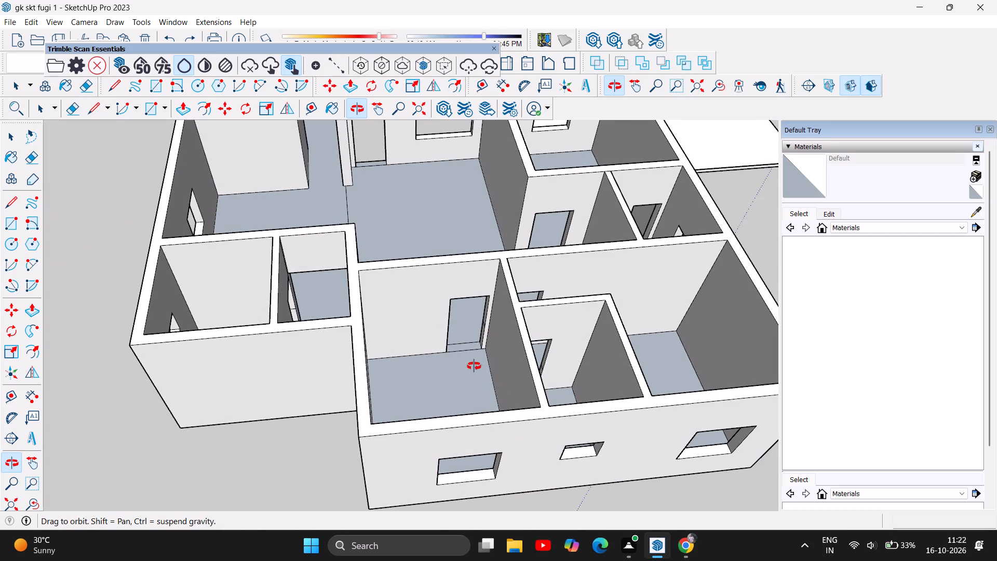
{"action": "left_click_drag", "start_coordinate": [474, 366], "coordinate": [600, 417]}
{"action": "scroll", "coordinate": [520, 384], "scroll_direction": "down", "scroll_amount": 6}
{"action": "left_click_drag", "start_coordinate": [348, 362], "coordinate": [372, 373]}
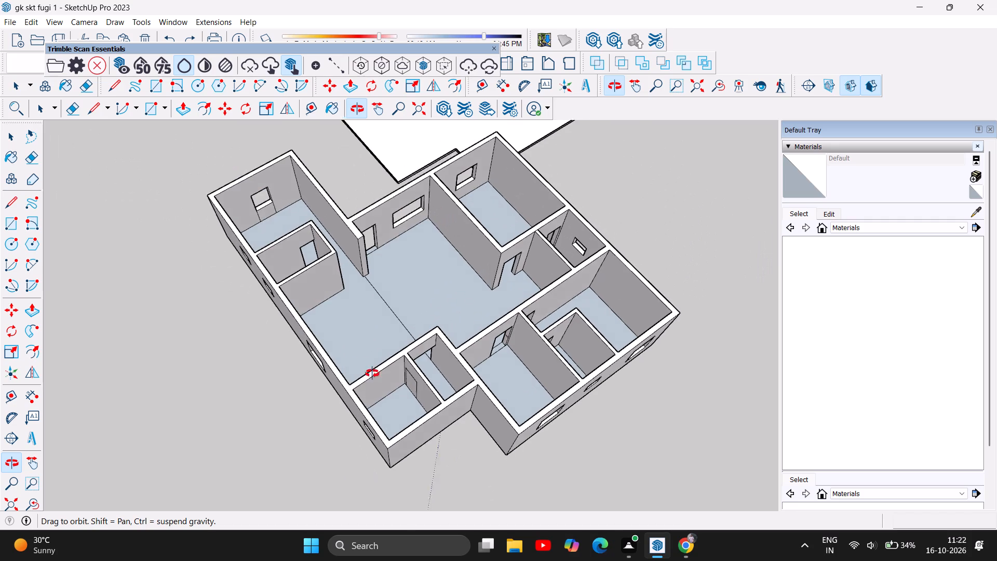
Delete the threshold lines across the floor of the two side-by-side doorways in the main hall's far wall.
{"action": "left_click_drag", "start_coordinate": [372, 373], "coordinate": [654, 320]}
{"action": "left_click_drag", "start_coordinate": [200, 342], "coordinate": [538, 276]}
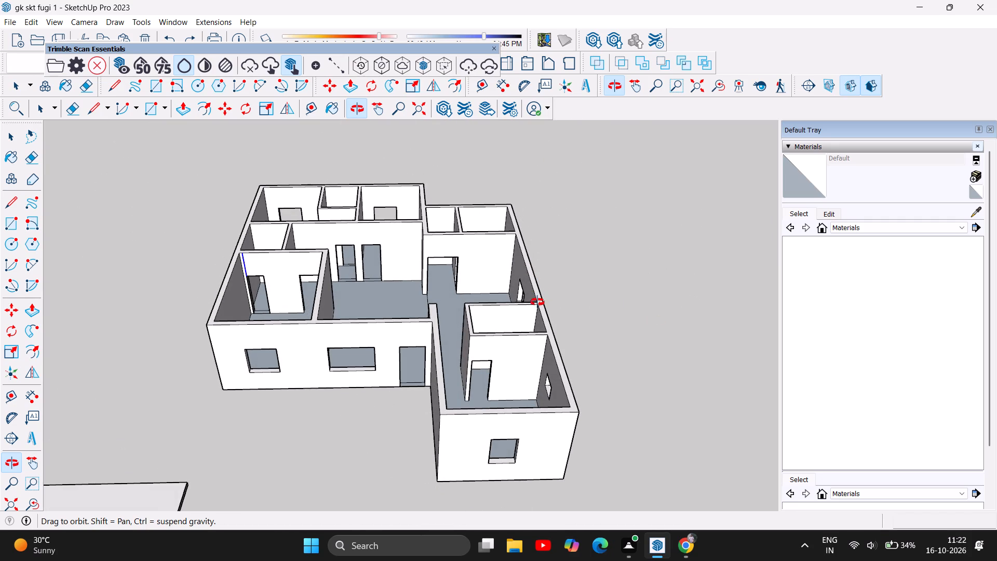
{"action": "scroll", "coordinate": [352, 283], "scroll_direction": "up", "scroll_amount": 3}
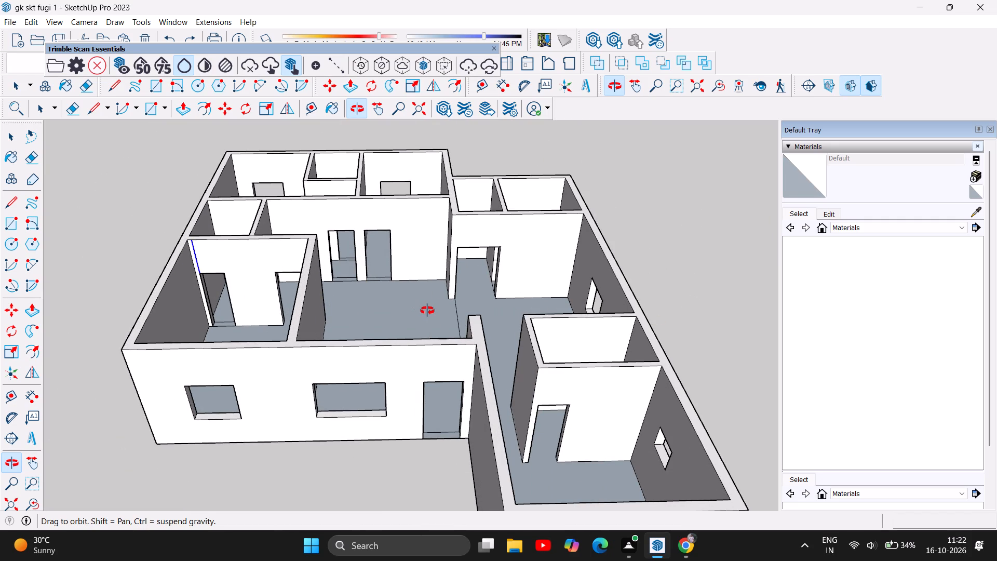
{"action": "scroll", "coordinate": [346, 264], "scroll_direction": "up", "scroll_amount": 11}
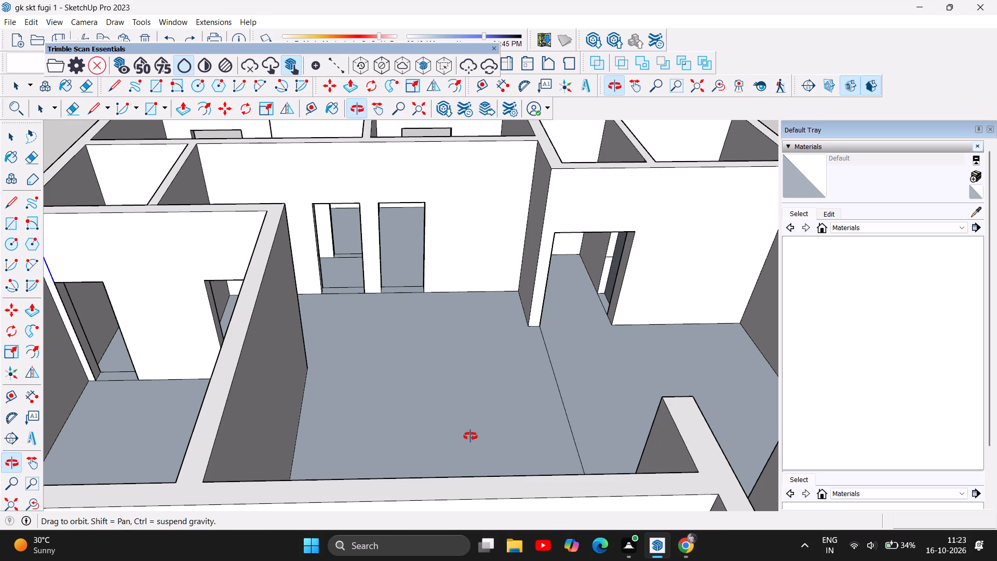
{"action": "scroll", "coordinate": [470, 436], "scroll_direction": "down", "scroll_amount": 1}
{"action": "scroll", "coordinate": [386, 280], "scroll_direction": "up", "scroll_amount": 3}
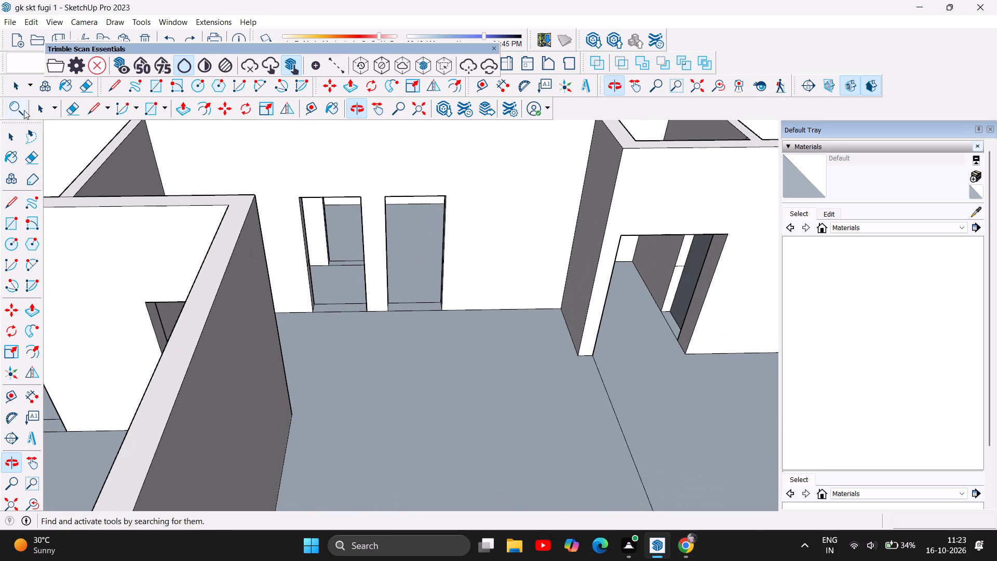
{"action": "left_click", "coordinate": [15, 94]}
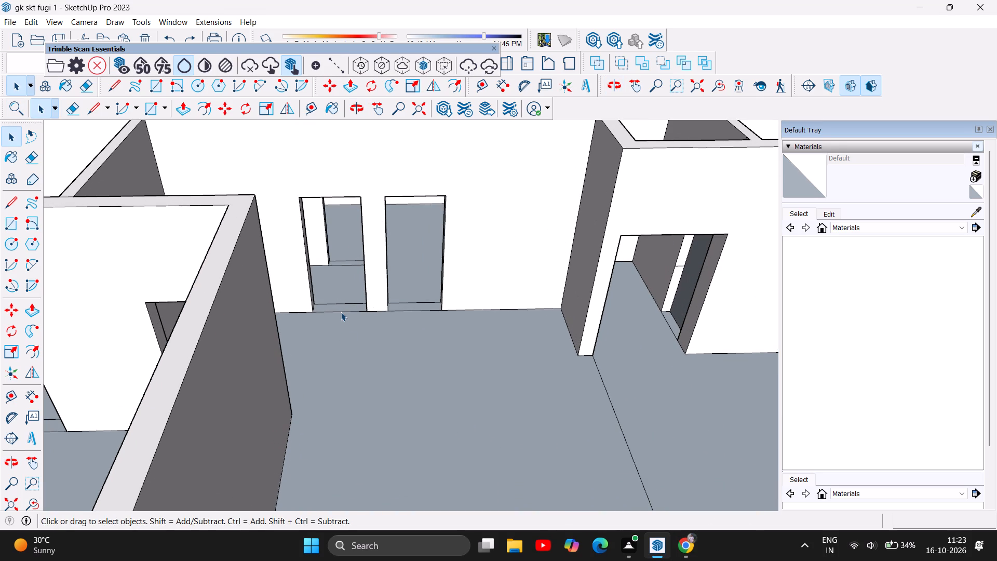
{"action": "left_click", "coordinate": [341, 312]}
{"action": "key", "text": "Delete"}
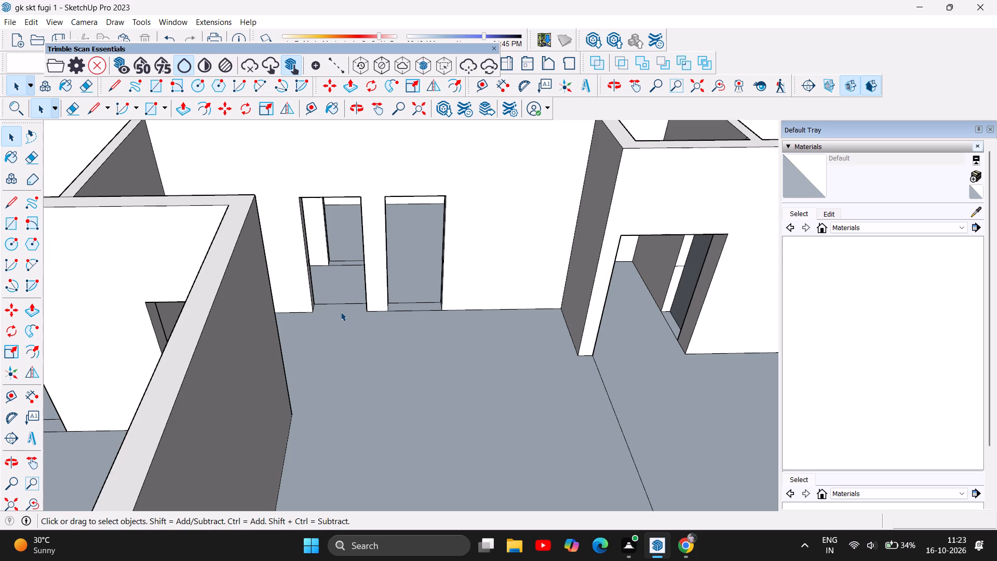
{"action": "left_click", "coordinate": [340, 303]}
{"action": "key", "text": "Delete"}
{"action": "left_click", "coordinate": [407, 312]}
{"action": "key", "text": "Delete"}
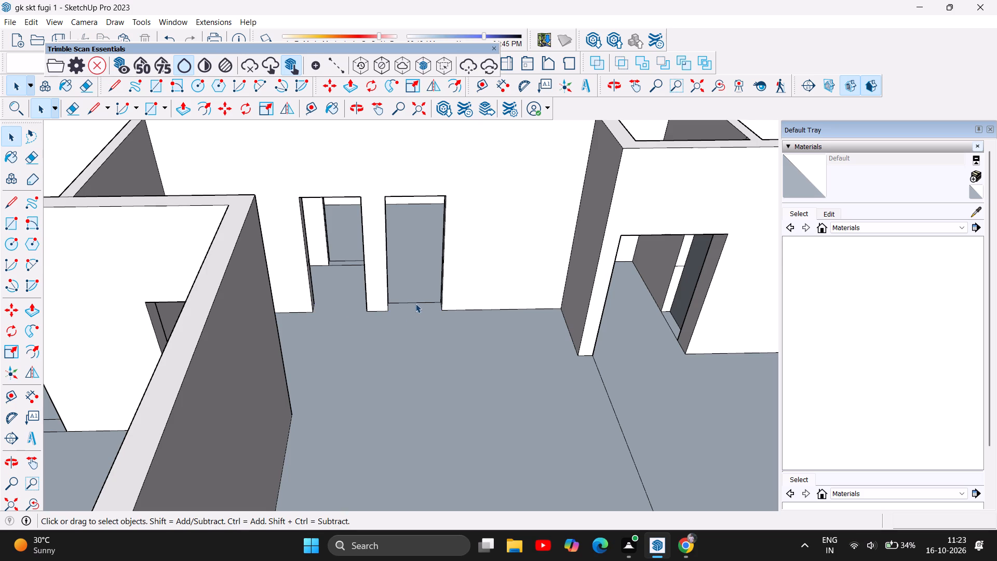
{"action": "left_click", "coordinate": [415, 302]}
{"action": "key", "text": "Delete"}
Delete the leftover lines seen through the wide doorway beside the main hall, including the threshold lines of the opening behind it.
{"action": "left_click", "coordinate": [679, 264]}
{"action": "key", "text": "Delete"}
{"action": "left_click", "coordinate": [667, 321]}
{"action": "key", "text": "Delete"}
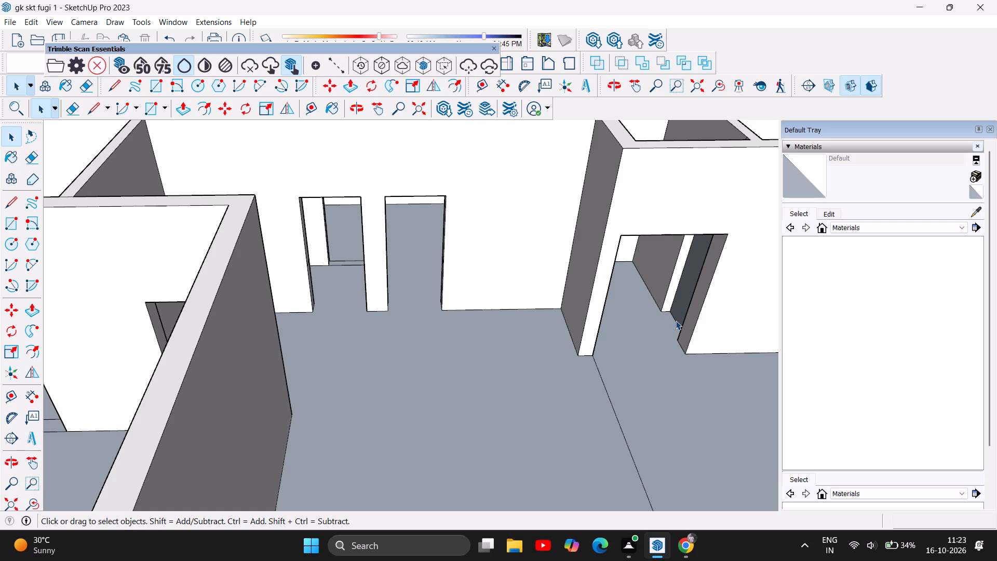
{"action": "left_click", "coordinate": [676, 320]}
{"action": "key", "text": "Delete"}
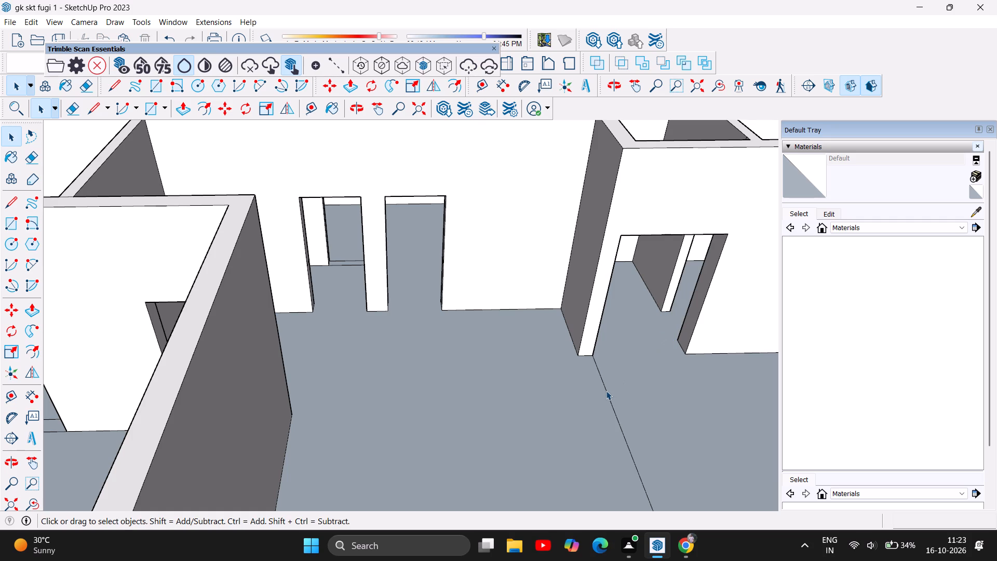
Delete the long line crossing the main hall floor from the wall end by the wide doorway.
{"action": "left_click", "coordinate": [606, 391]}
{"action": "key", "text": "Delete"}
Delete both threshold lines in the doorway at the outer-wall side of the front corner room.
{"action": "scroll", "coordinate": [584, 396], "scroll_direction": "down", "scroll_amount": 4}
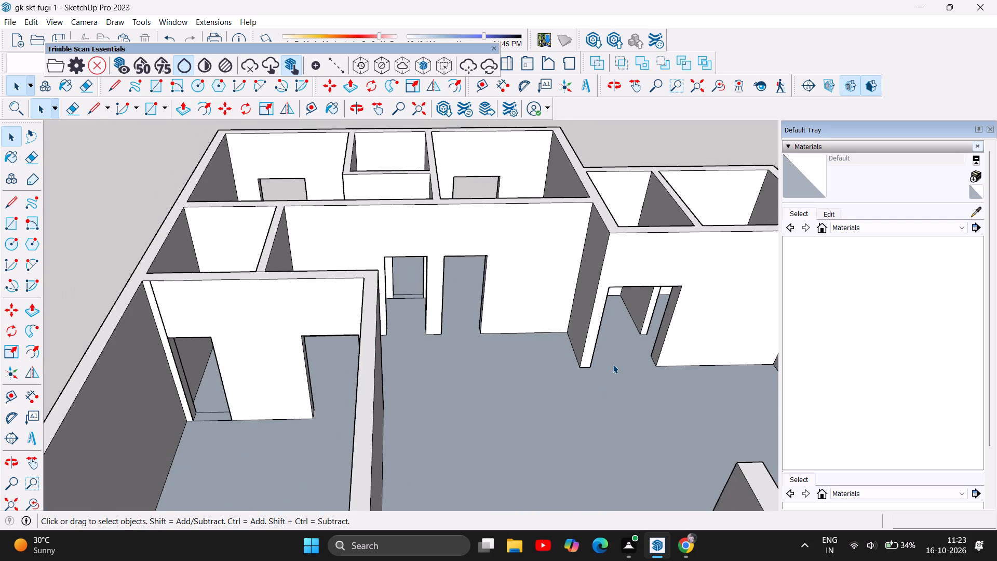
{"action": "scroll", "coordinate": [613, 364], "scroll_direction": "down", "scroll_amount": 3}
{"action": "scroll", "coordinate": [297, 407], "scroll_direction": "up", "scroll_amount": 5}
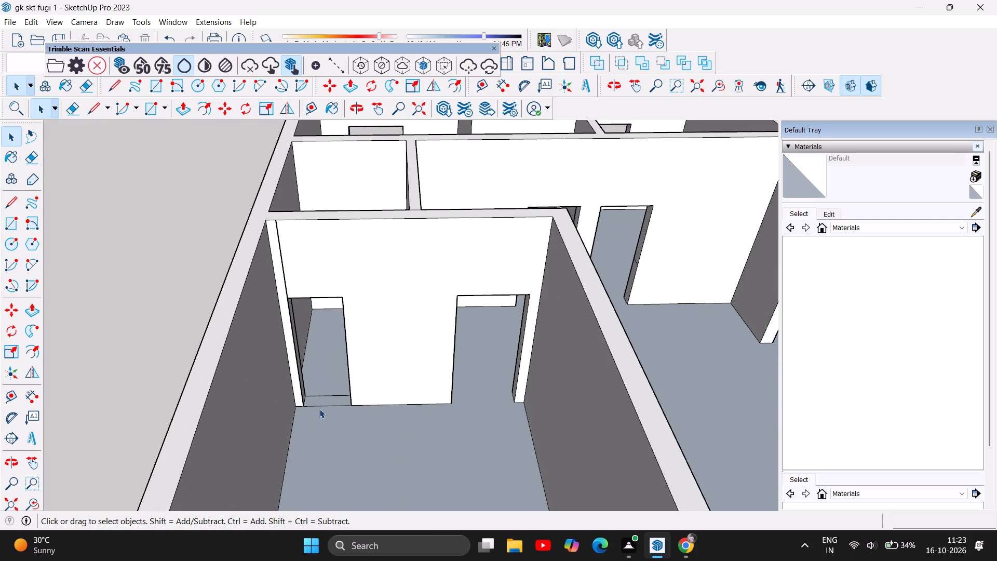
{"action": "left_click", "coordinate": [322, 407]}
{"action": "key", "text": "Delete"}
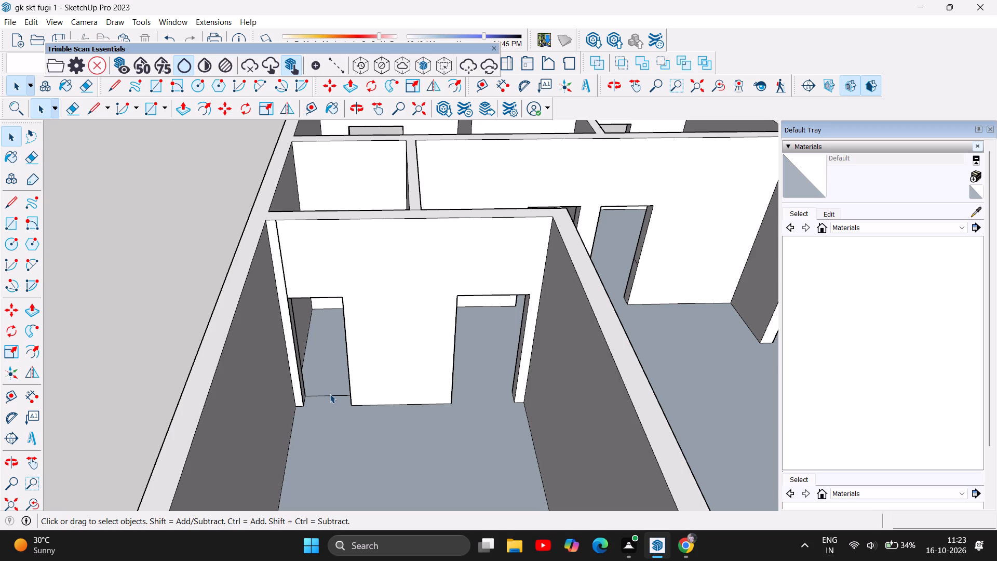
{"action": "left_click", "coordinate": [330, 394]}
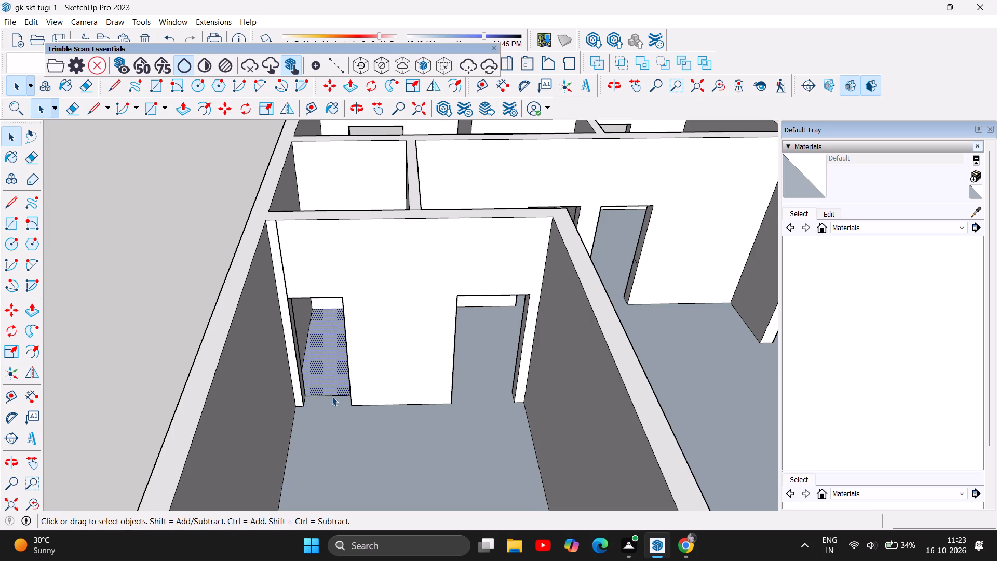
{"action": "left_click", "coordinate": [332, 396]}
{"action": "key", "text": "Delete"}
Delete the inner threshold line of the front entrance doorway.
{"action": "scroll", "coordinate": [326, 415], "scroll_direction": "down", "scroll_amount": 4}
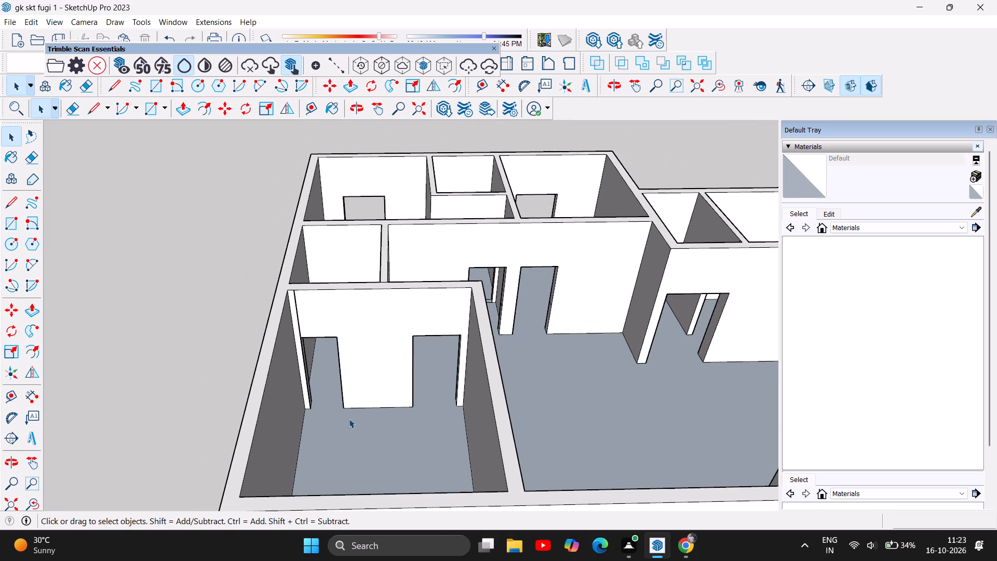
{"action": "scroll", "coordinate": [398, 406], "scroll_direction": "down", "scroll_amount": 5}
{"action": "scroll", "coordinate": [538, 372], "scroll_direction": "down", "scroll_amount": 3}
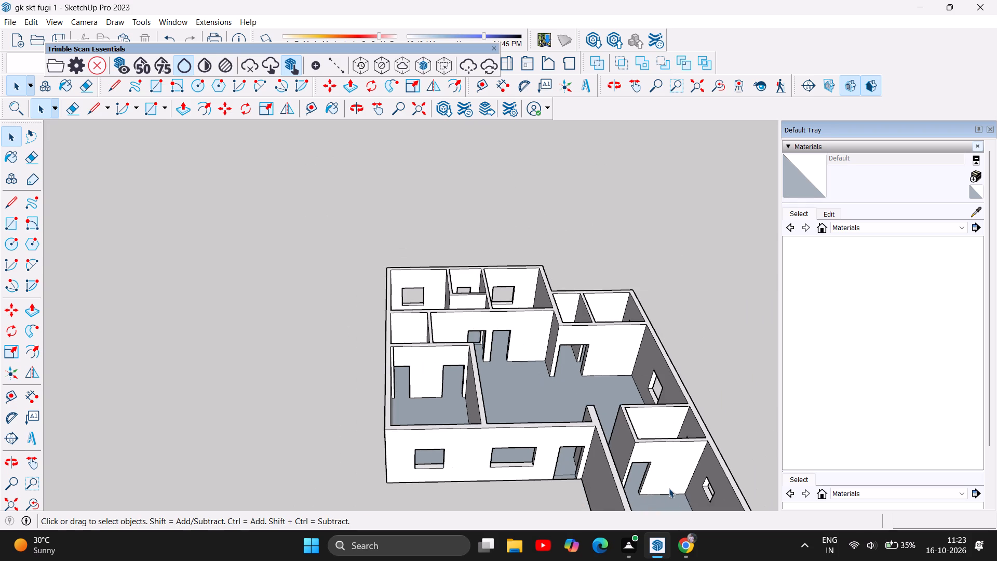
{"action": "scroll", "coordinate": [669, 491], "scroll_direction": "up", "scroll_amount": 12}
{"action": "scroll", "coordinate": [625, 490], "scroll_direction": "up", "scroll_amount": 3}
{"action": "scroll", "coordinate": [635, 484], "scroll_direction": "down", "scroll_amount": 1}
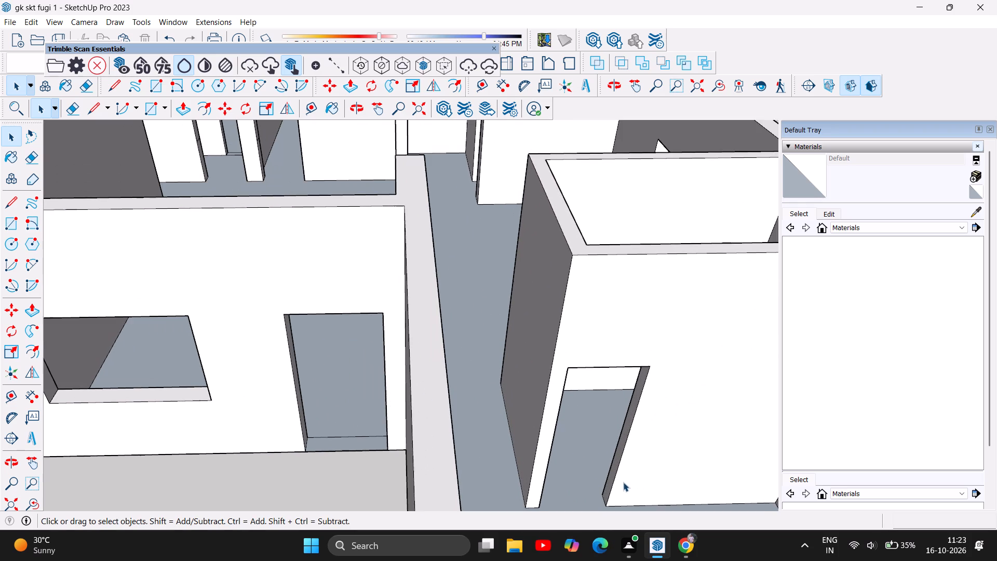
{"action": "scroll", "coordinate": [339, 432], "scroll_direction": "up", "scroll_amount": 5}
{"action": "left_click", "coordinate": [342, 440]}
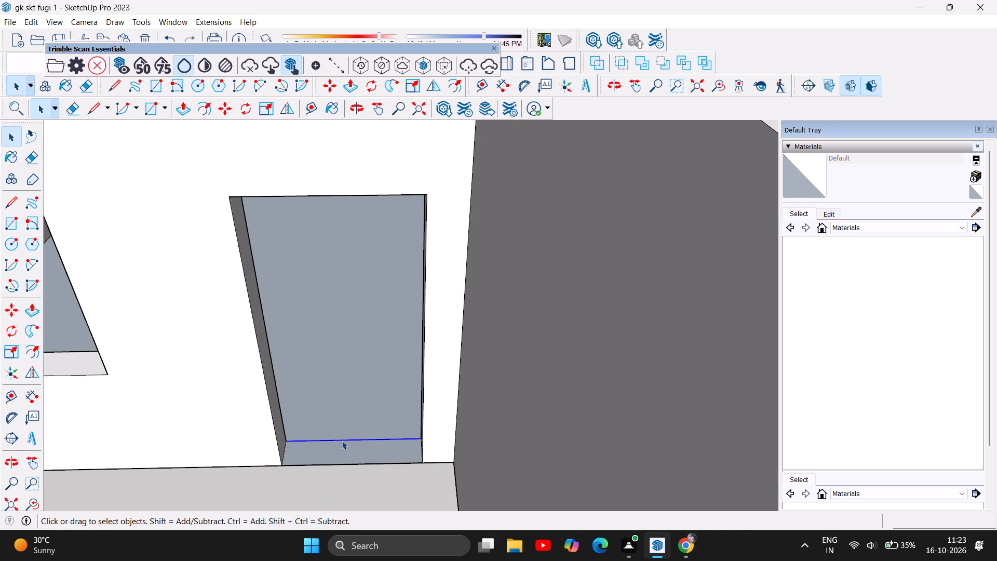
{"action": "key", "text": "Delete"}
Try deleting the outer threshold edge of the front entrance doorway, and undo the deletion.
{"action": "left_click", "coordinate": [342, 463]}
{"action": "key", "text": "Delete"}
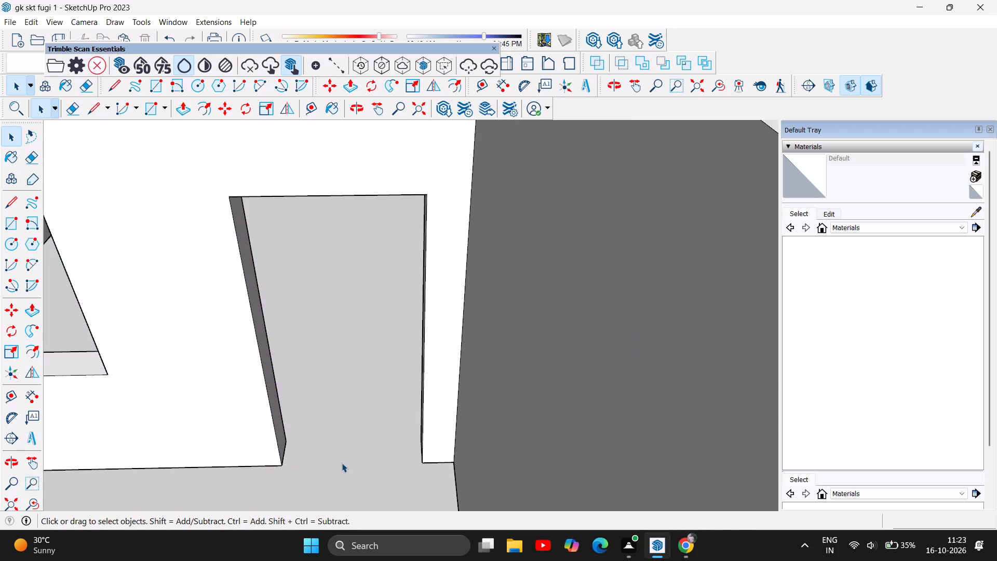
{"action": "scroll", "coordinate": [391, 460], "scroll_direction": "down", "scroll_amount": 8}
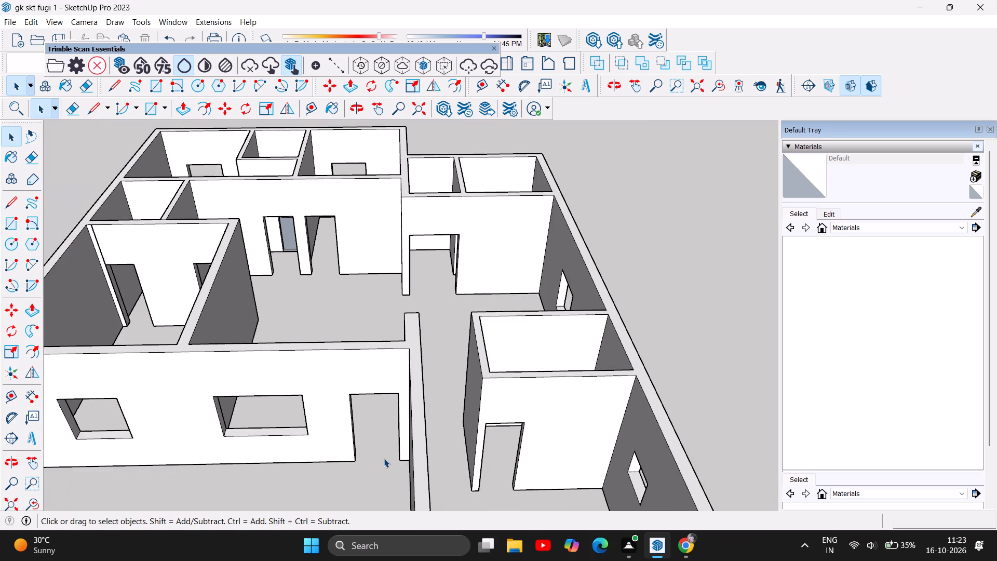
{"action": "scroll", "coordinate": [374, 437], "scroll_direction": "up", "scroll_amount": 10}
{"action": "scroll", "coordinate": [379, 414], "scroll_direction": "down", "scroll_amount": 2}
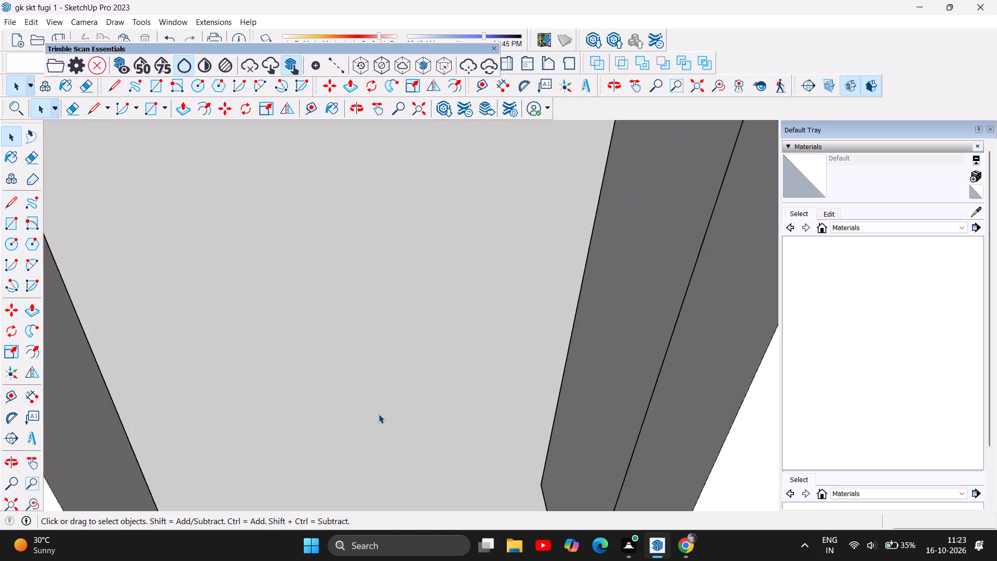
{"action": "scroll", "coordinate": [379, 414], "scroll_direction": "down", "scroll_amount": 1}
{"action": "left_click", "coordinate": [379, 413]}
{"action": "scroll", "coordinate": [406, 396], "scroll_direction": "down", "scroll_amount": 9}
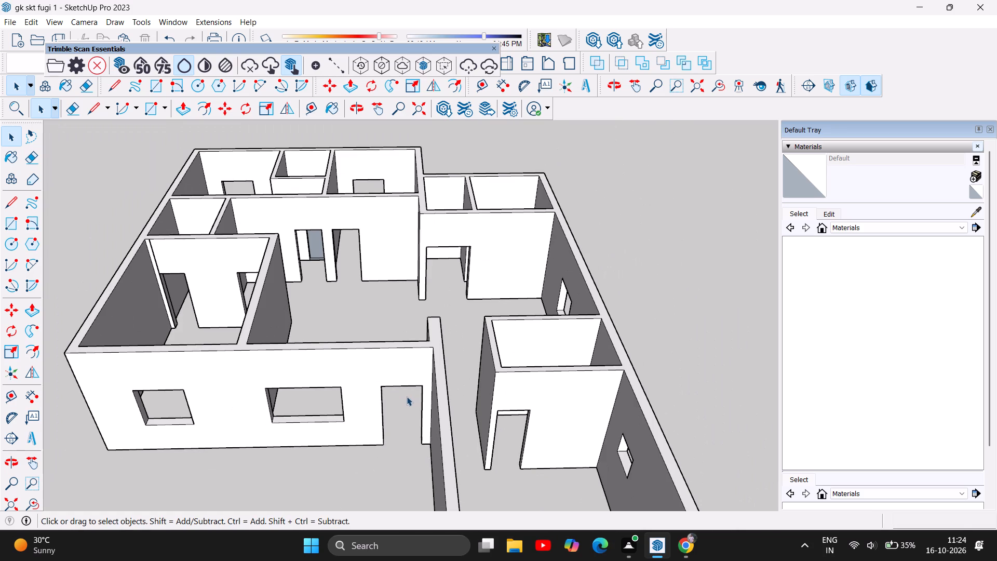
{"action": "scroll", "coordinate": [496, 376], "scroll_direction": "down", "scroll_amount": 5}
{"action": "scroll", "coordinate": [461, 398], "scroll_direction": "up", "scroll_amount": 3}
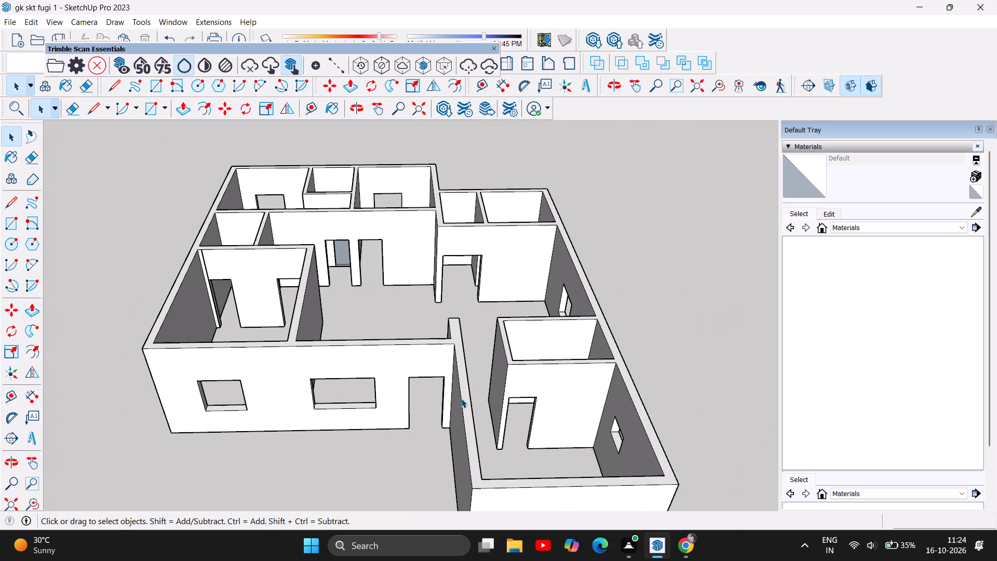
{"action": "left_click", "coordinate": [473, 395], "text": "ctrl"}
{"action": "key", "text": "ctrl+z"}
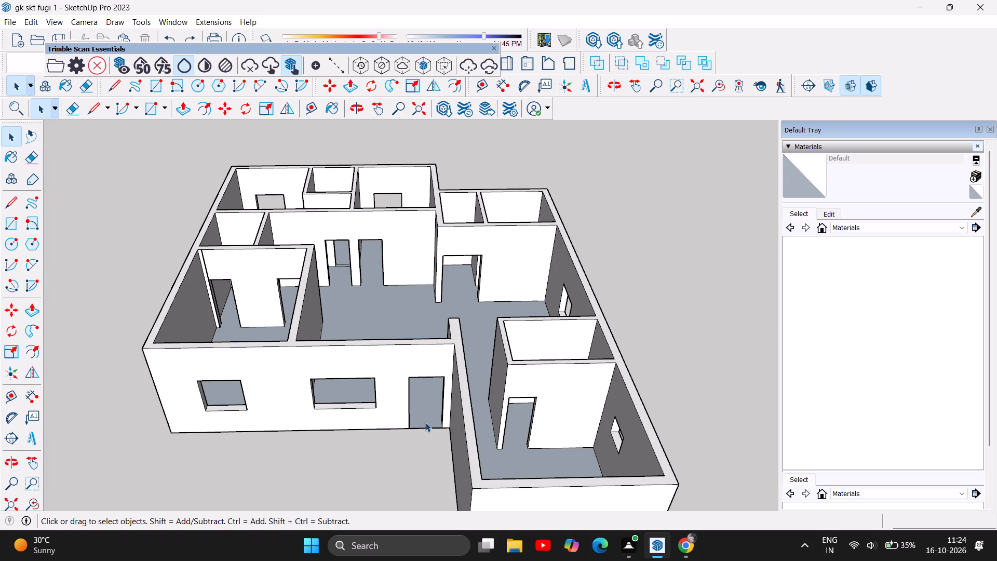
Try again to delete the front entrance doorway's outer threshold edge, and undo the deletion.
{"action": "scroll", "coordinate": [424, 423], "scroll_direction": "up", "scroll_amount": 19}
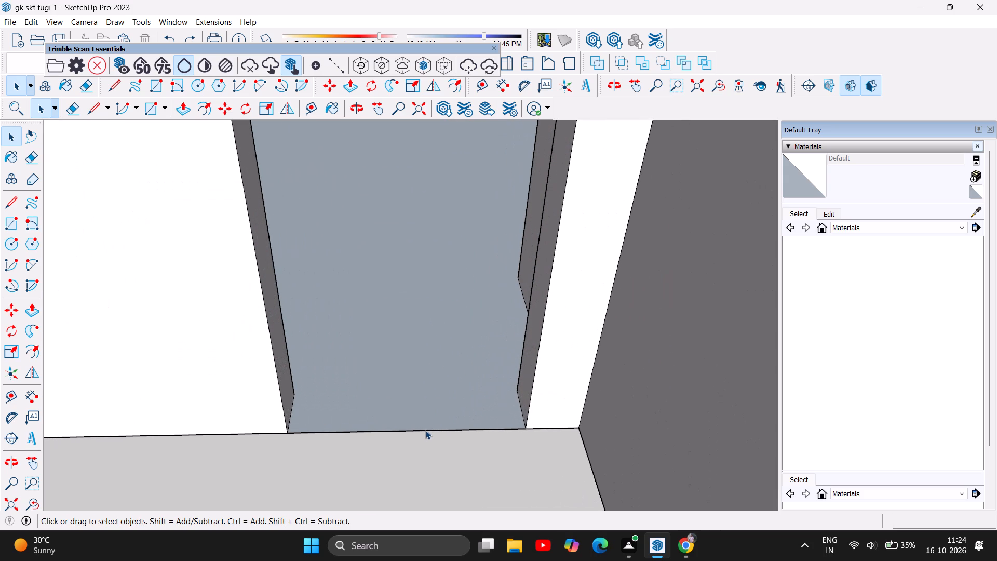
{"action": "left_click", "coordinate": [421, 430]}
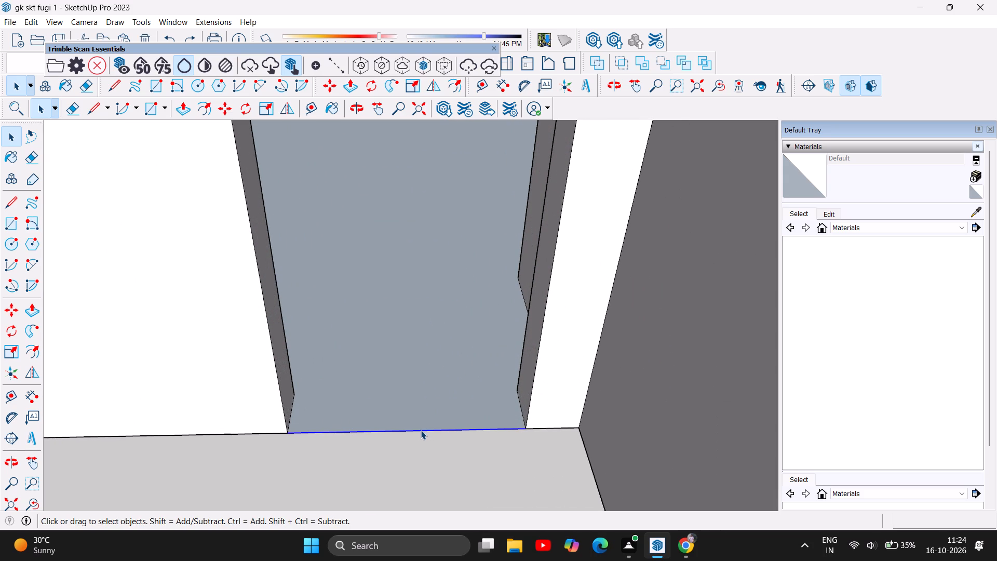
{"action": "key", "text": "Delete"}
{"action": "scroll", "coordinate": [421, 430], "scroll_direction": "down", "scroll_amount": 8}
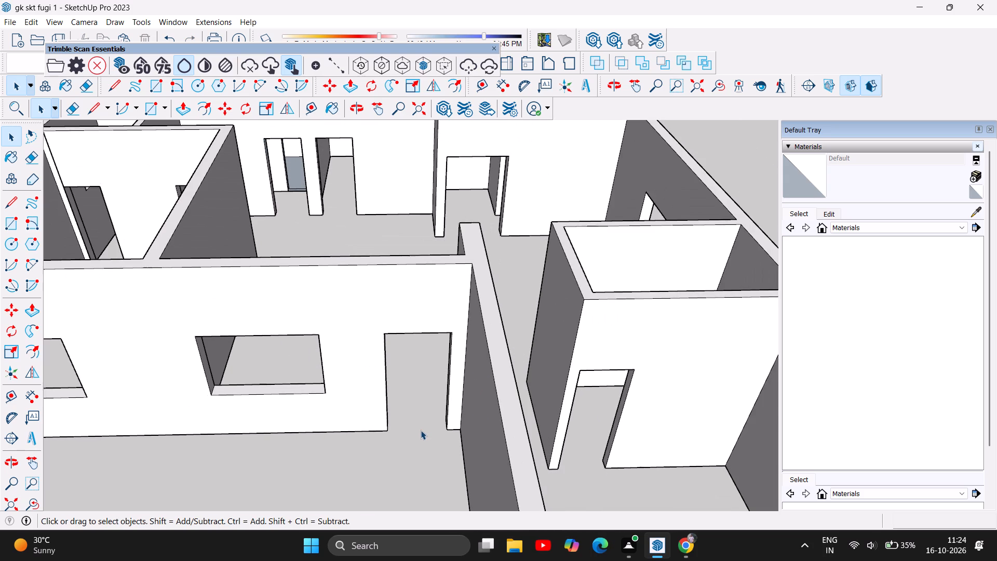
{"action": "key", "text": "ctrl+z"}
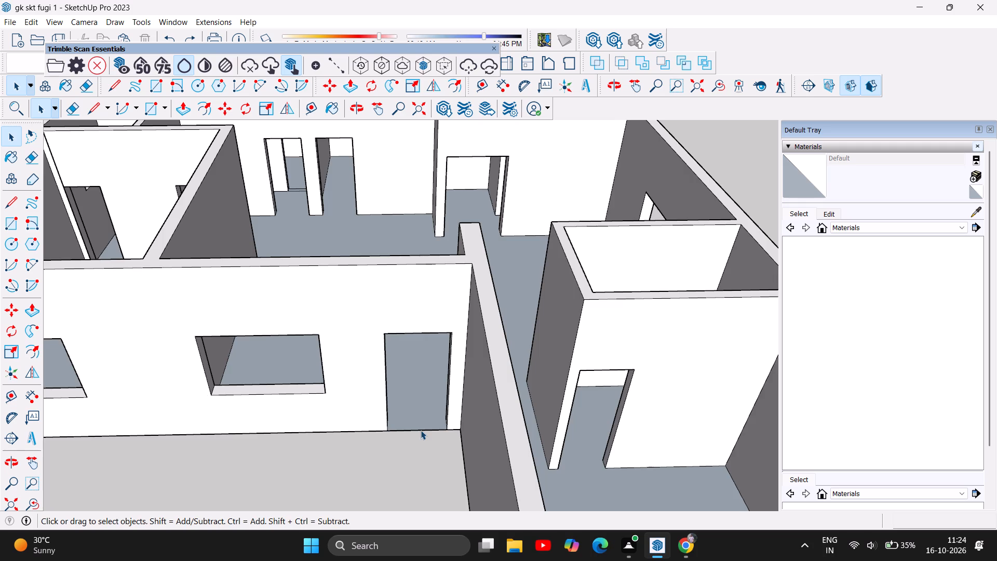
Delete the outer threshold edge of the front entrance doorway together with the floor face it bounds.
{"action": "scroll", "coordinate": [426, 446], "scroll_direction": "down", "scroll_amount": 11}
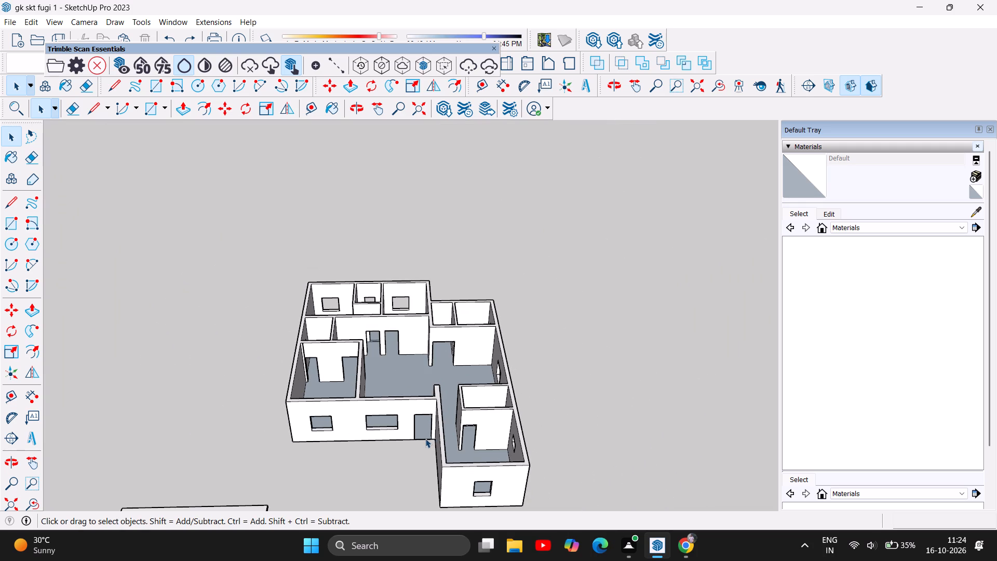
{"action": "left_click", "coordinate": [425, 438]}
{"action": "key", "text": "Delete"}
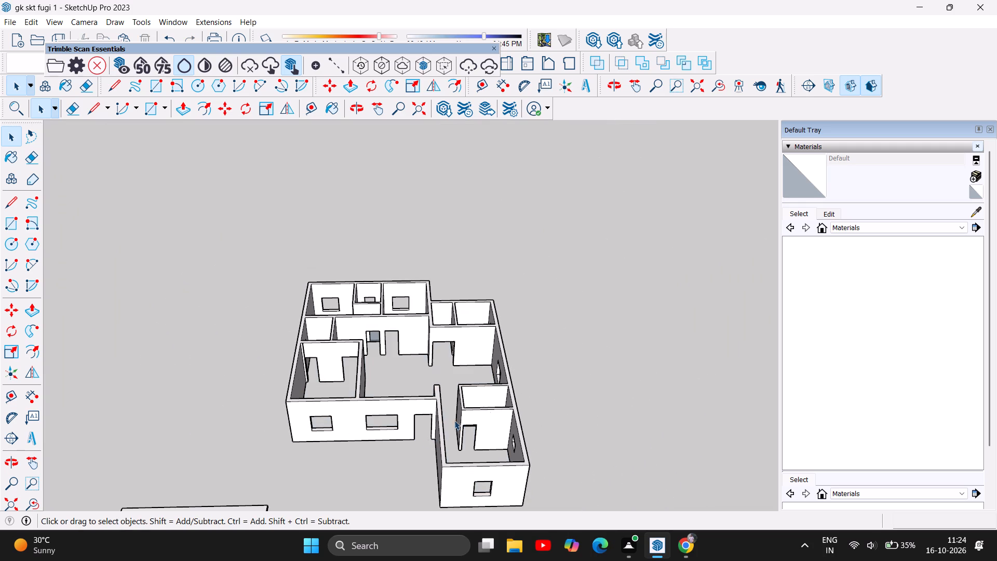
Delete the nearer threshold line of the inner opening seen through the main hall's far doorway.
{"action": "scroll", "coordinate": [482, 415], "scroll_direction": "down", "scroll_amount": 2}
{"action": "scroll", "coordinate": [385, 307], "scroll_direction": "up", "scroll_amount": 5}
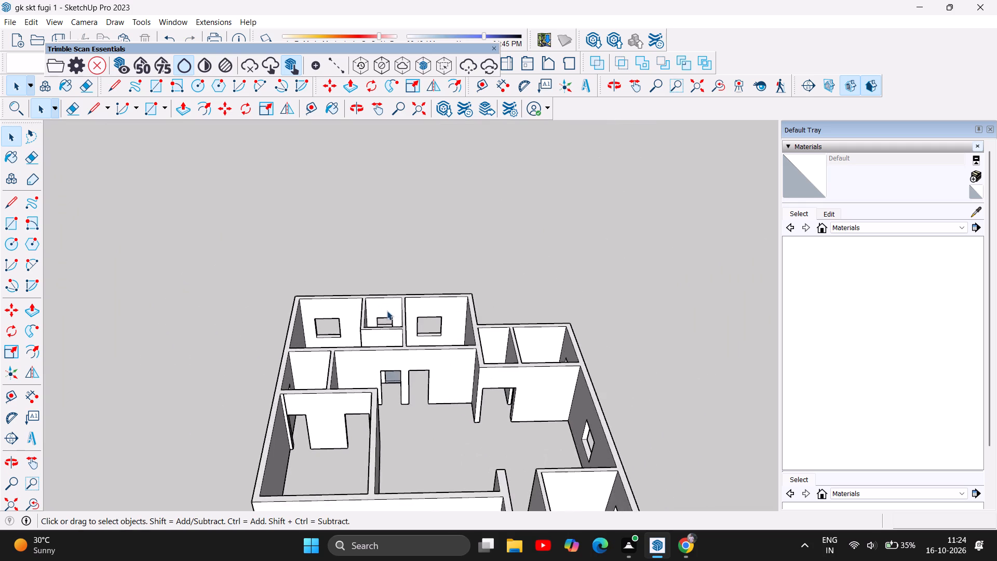
{"action": "scroll", "coordinate": [400, 355], "scroll_direction": "up", "scroll_amount": 6}
{"action": "left_click", "coordinate": [386, 404]}
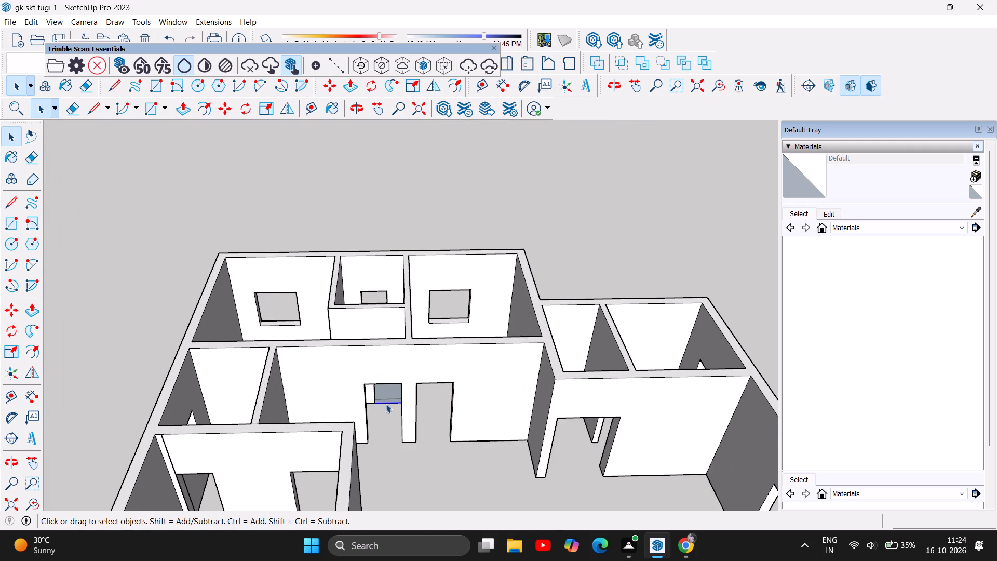
{"action": "key", "text": "Delete"}
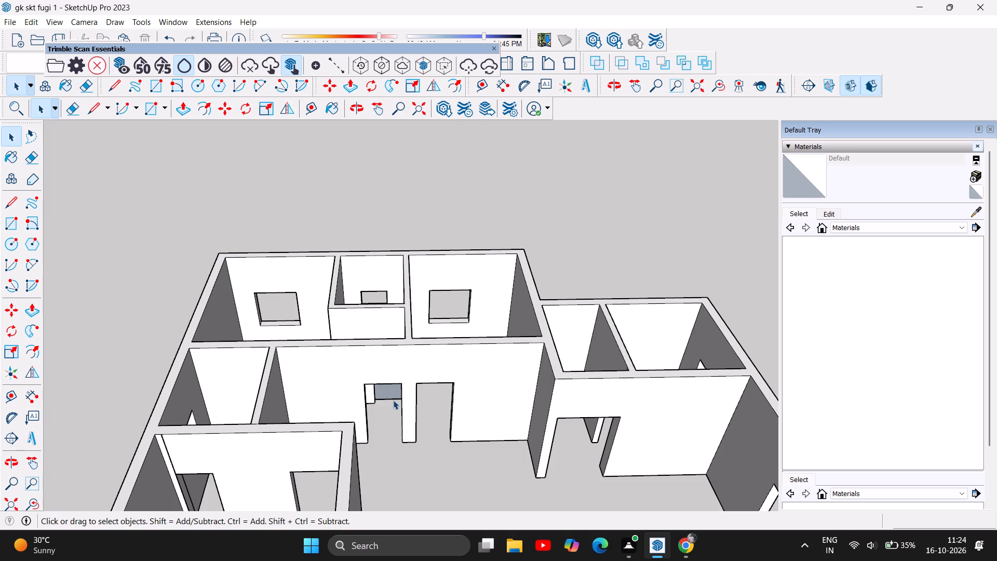
Delete the remaining threshold line of the inner opening seen through the main hall's far doorway, together with the face it bounds.
{"action": "left_click", "coordinate": [393, 400]}
{"action": "key", "text": "Delete"}
Delete the stray lines on both jambs of the doorway into the small room between the two back rooms.
{"action": "scroll", "coordinate": [390, 408], "scroll_direction": "down", "scroll_amount": 7}
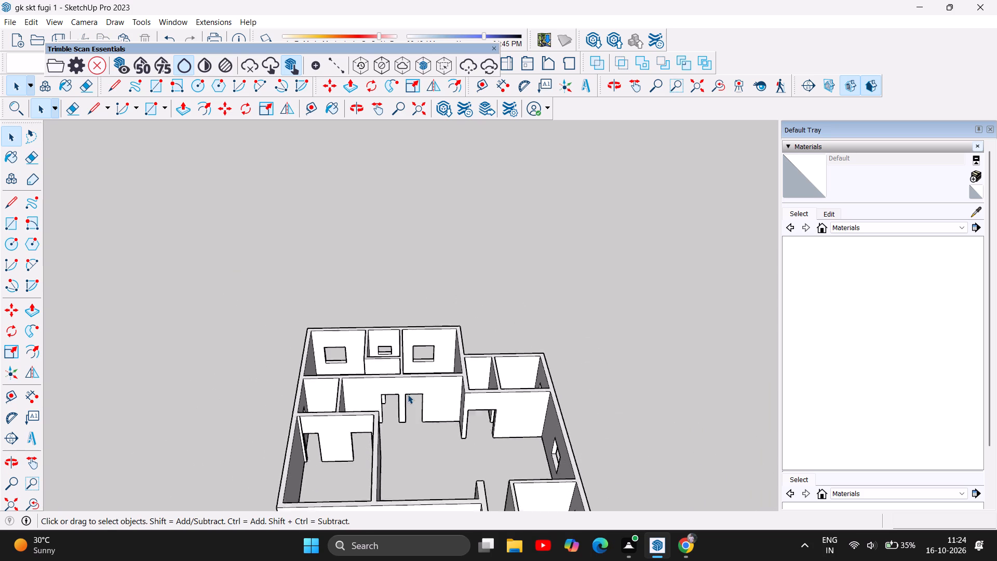
{"action": "scroll", "coordinate": [408, 394], "scroll_direction": "down", "scroll_amount": 4}
{"action": "left_click", "coordinate": [354, 108]}
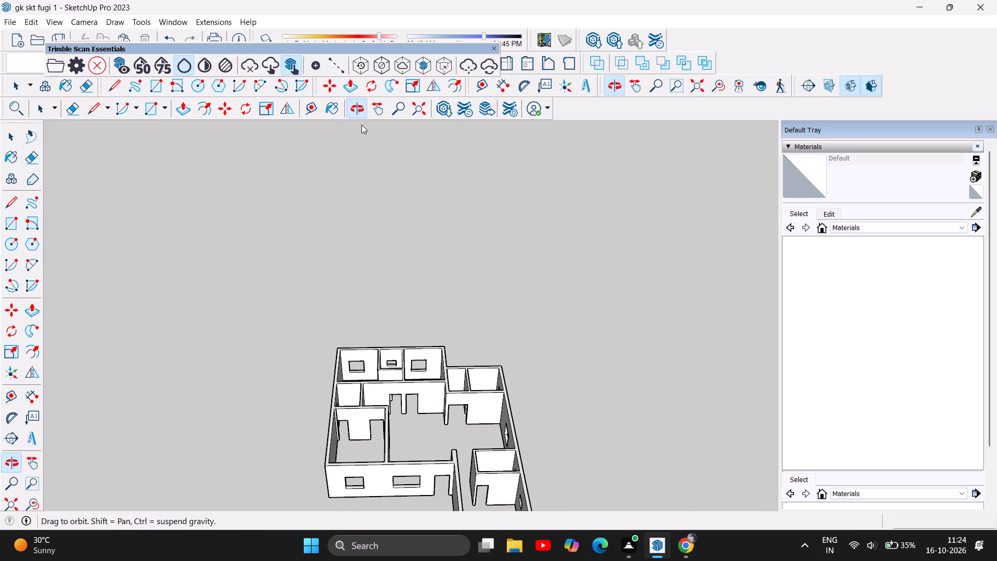
{"action": "left_click_drag", "start_coordinate": [422, 325], "coordinate": [404, 445]}
{"action": "scroll", "coordinate": [466, 366], "scroll_direction": "up", "scroll_amount": 17}
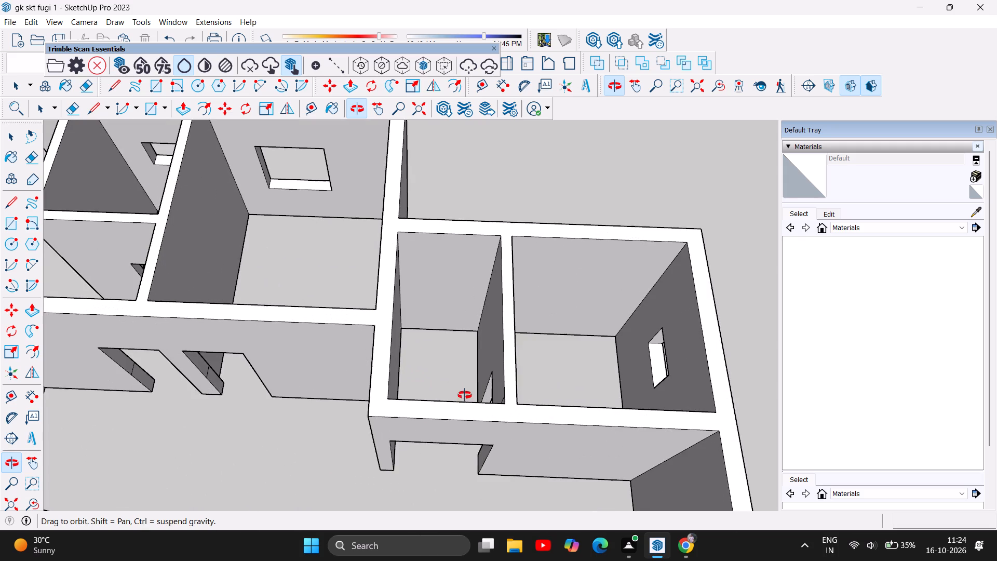
{"action": "left_click_drag", "start_coordinate": [465, 395], "coordinate": [500, 447]}
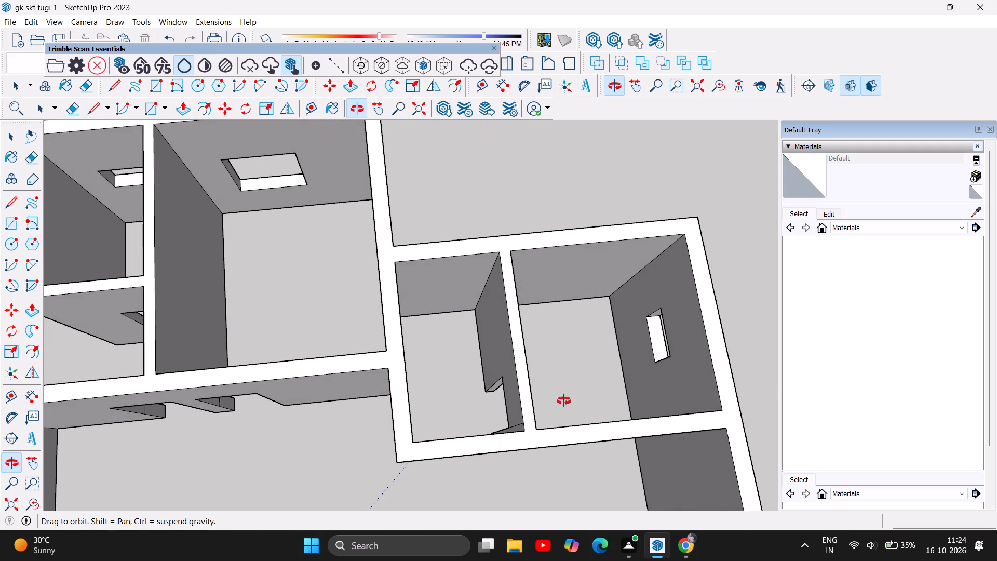
{"action": "scroll", "coordinate": [584, 399], "scroll_direction": "down", "scroll_amount": 10}
{"action": "scroll", "coordinate": [382, 408], "scroll_direction": "up", "scroll_amount": 6}
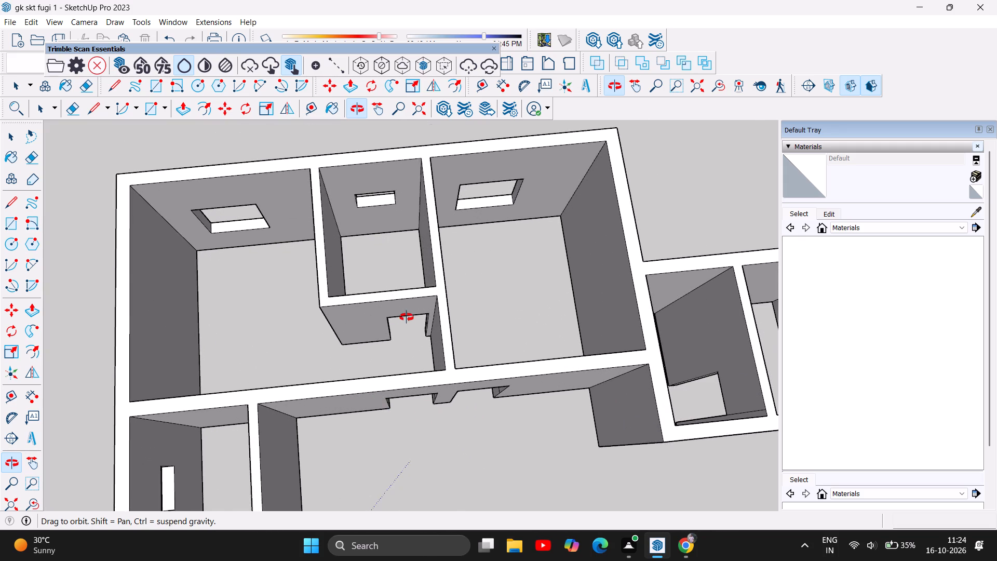
{"action": "scroll", "coordinate": [407, 317], "scroll_direction": "up", "scroll_amount": 5}
{"action": "left_click_drag", "start_coordinate": [414, 368], "coordinate": [365, 340]}
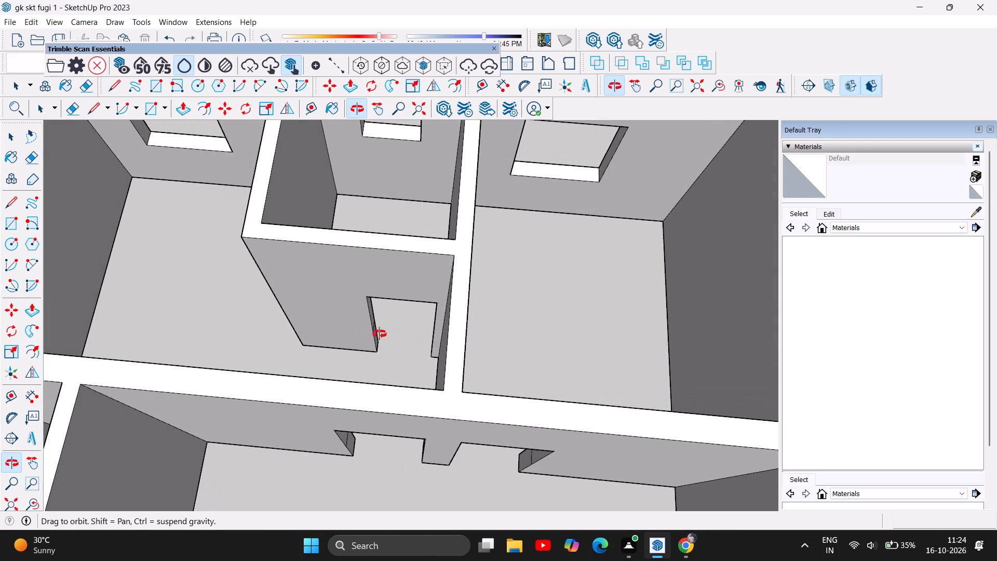
{"action": "scroll", "coordinate": [392, 315], "scroll_direction": "up", "scroll_amount": 4}
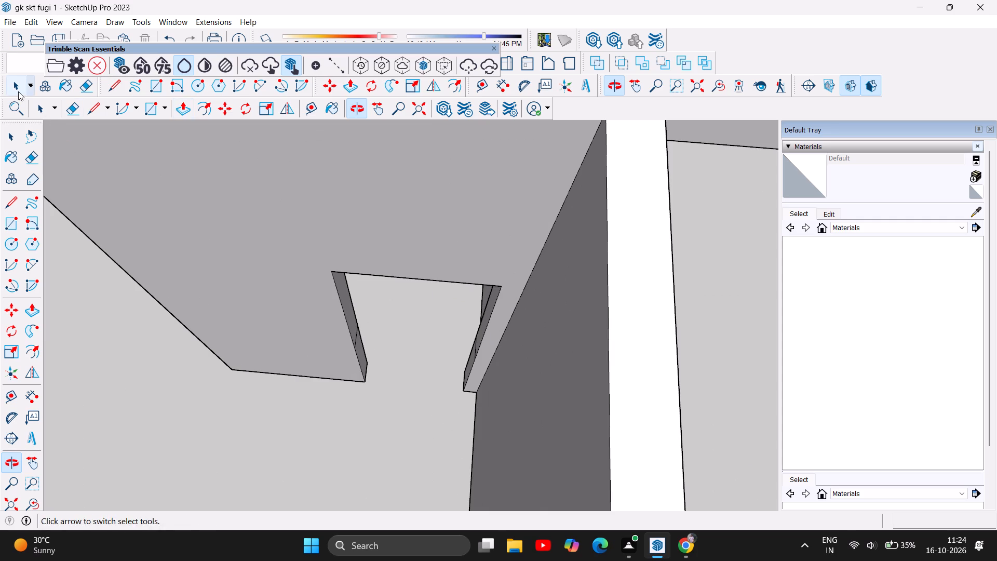
{"action": "left_click", "coordinate": [17, 89]}
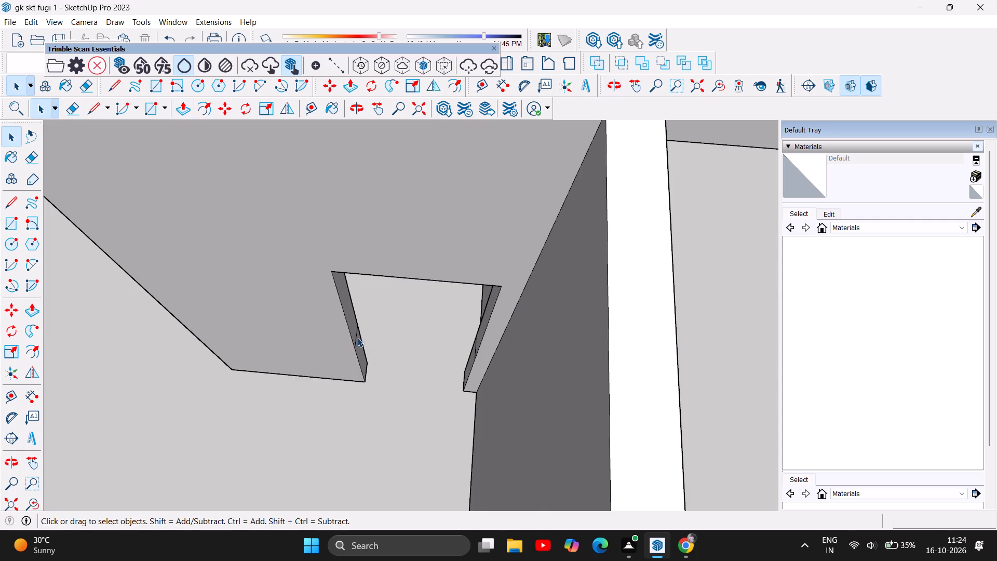
{"action": "left_click", "coordinate": [357, 338]}
{"action": "key", "text": "Delete"}
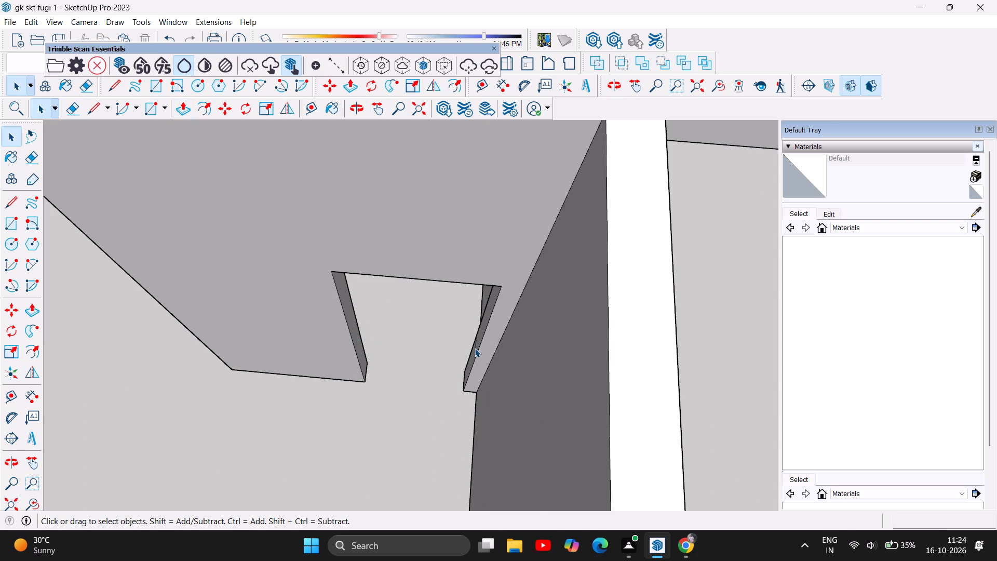
{"action": "left_click", "coordinate": [476, 350]}
{"action": "key", "text": "Delete"}
Delete the stray jamb lines inside the two neighbouring doorways in the main hall's back wall.
{"action": "scroll", "coordinate": [560, 369], "scroll_direction": "down", "scroll_amount": 5}
{"action": "scroll", "coordinate": [575, 301], "scroll_direction": "down", "scroll_amount": 14}
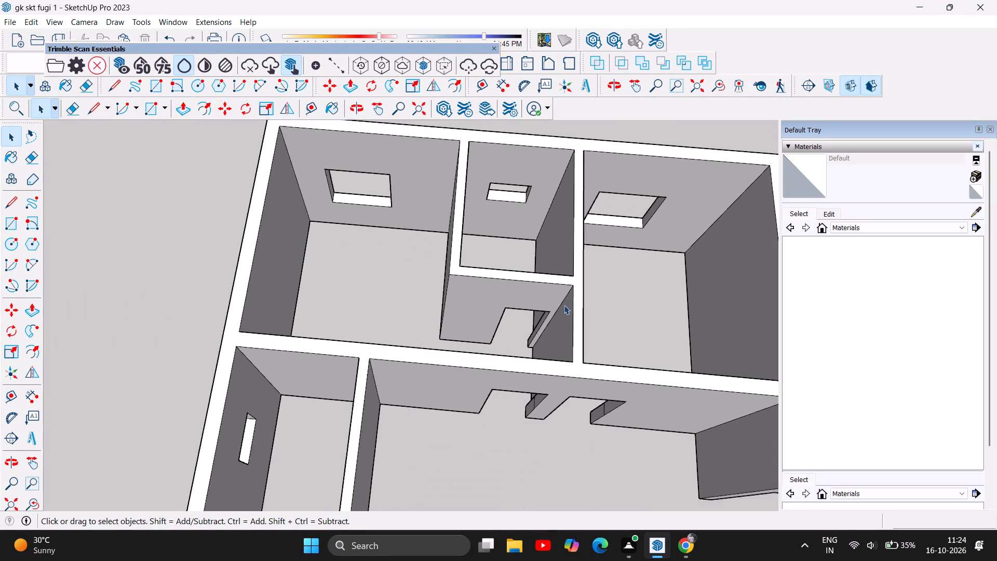
{"action": "scroll", "coordinate": [564, 305], "scroll_direction": "down", "scroll_amount": 2}
{"action": "scroll", "coordinate": [599, 404], "scroll_direction": "up", "scroll_amount": 10}
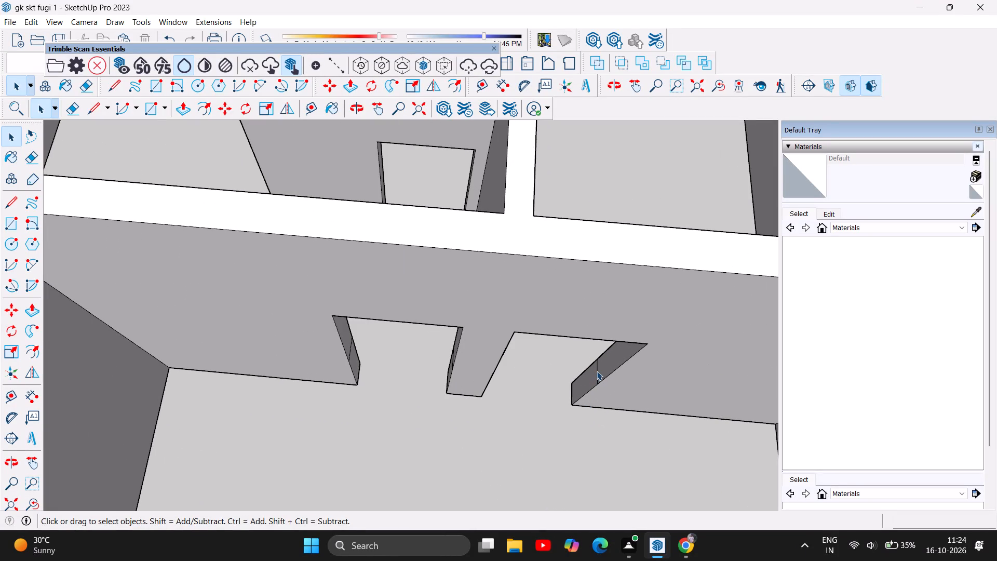
{"action": "left_click", "coordinate": [597, 371]}
{"action": "key", "text": "Delete"}
{"action": "scroll", "coordinate": [356, 354], "scroll_direction": "up", "scroll_amount": 2}
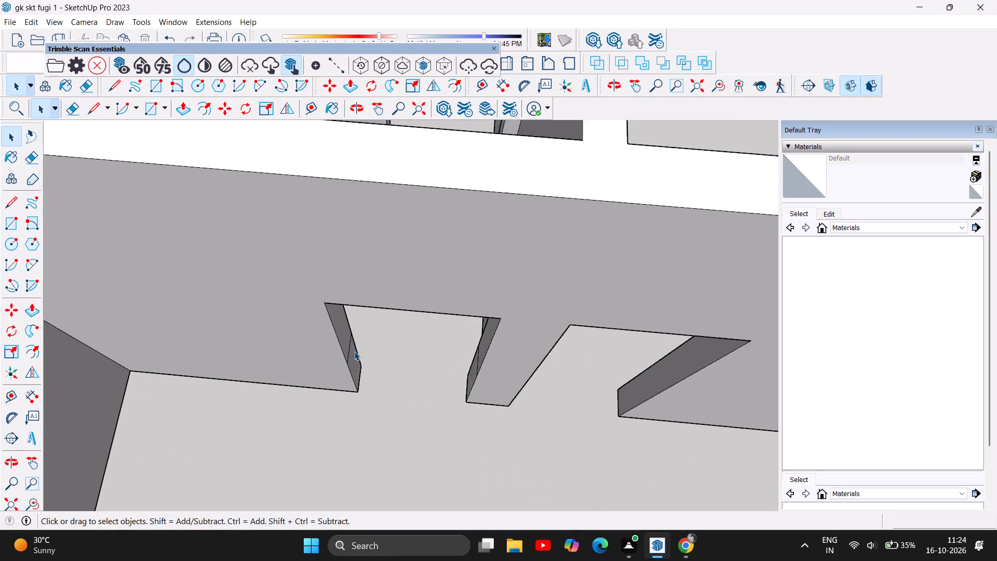
{"action": "scroll", "coordinate": [354, 351], "scroll_direction": "up", "scroll_amount": 2}
{"action": "left_click", "coordinate": [349, 348]}
{"action": "key", "text": "Delete"}
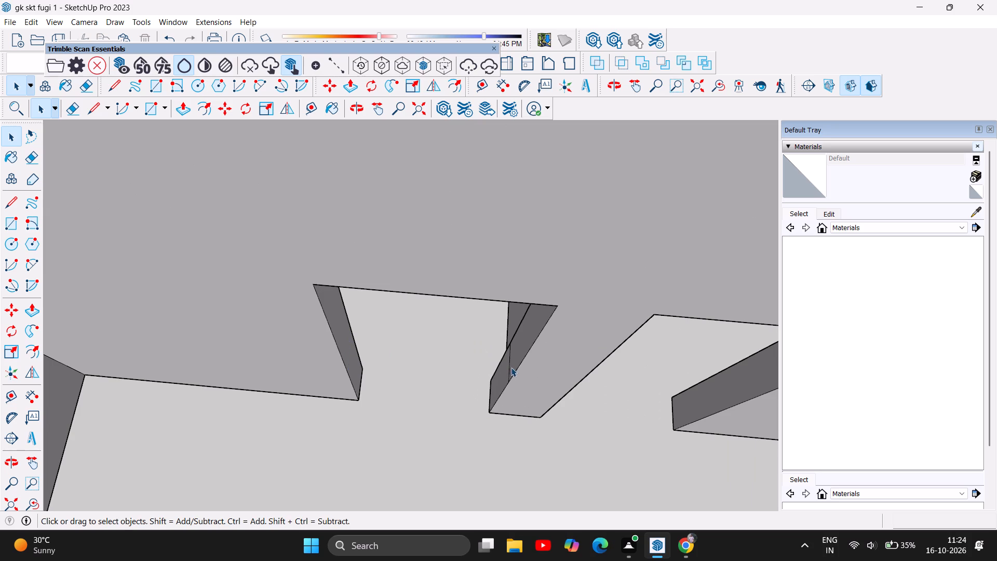
{"action": "left_click", "coordinate": [510, 367]}
{"action": "key", "text": "Delete"}
Delete the stray line beside the doorway on the partition between the two small side-wing rooms.
{"action": "scroll", "coordinate": [480, 370], "scroll_direction": "down", "scroll_amount": 5}
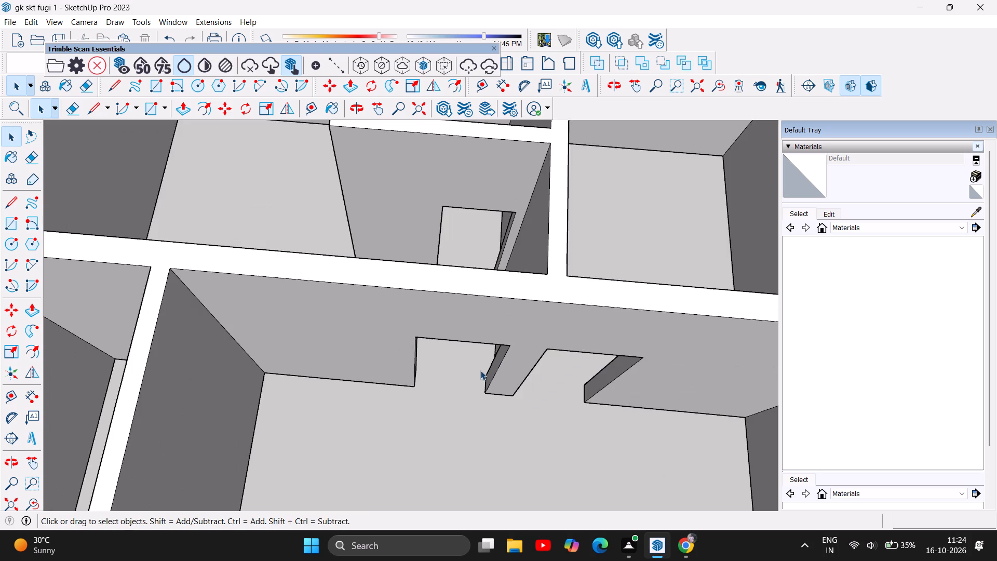
{"action": "scroll", "coordinate": [480, 370], "scroll_direction": "down", "scroll_amount": 16}
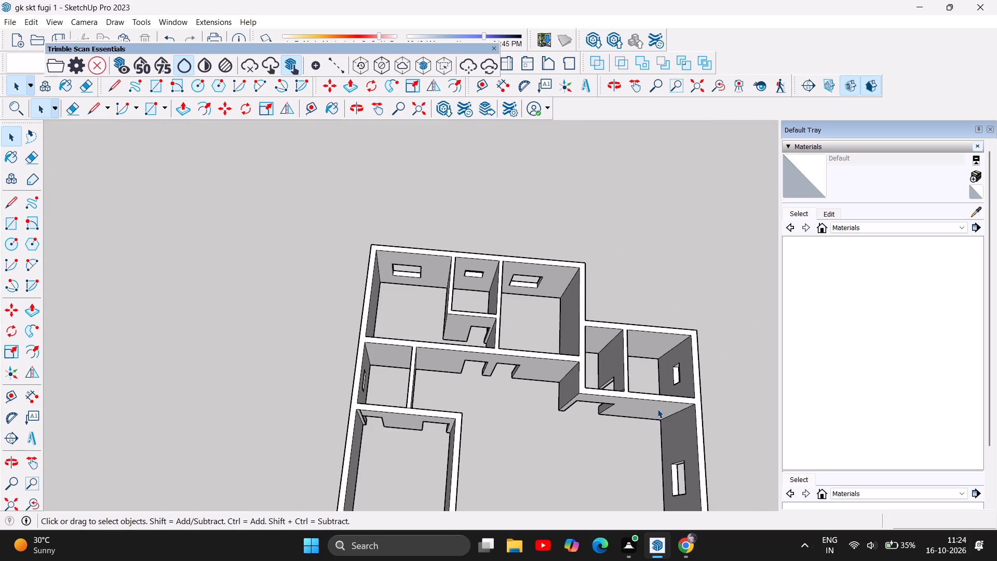
{"action": "scroll", "coordinate": [611, 382], "scroll_direction": "up", "scroll_amount": 15}
{"action": "scroll", "coordinate": [608, 382], "scroll_direction": "down", "scroll_amount": 1}
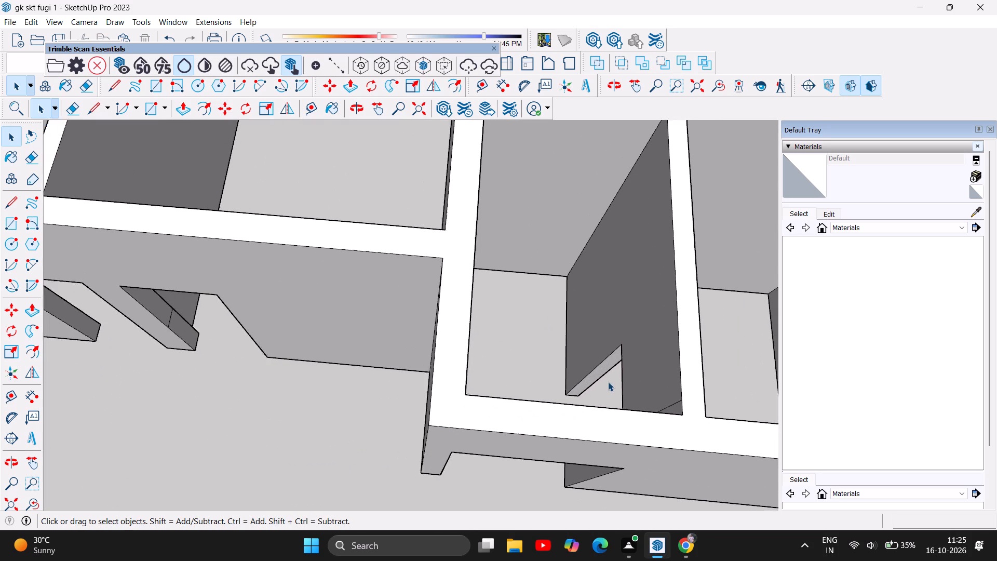
{"action": "scroll", "coordinate": [608, 382], "scroll_direction": "down", "scroll_amount": 1}
{"action": "scroll", "coordinate": [665, 395], "scroll_direction": "up", "scroll_amount": 5}
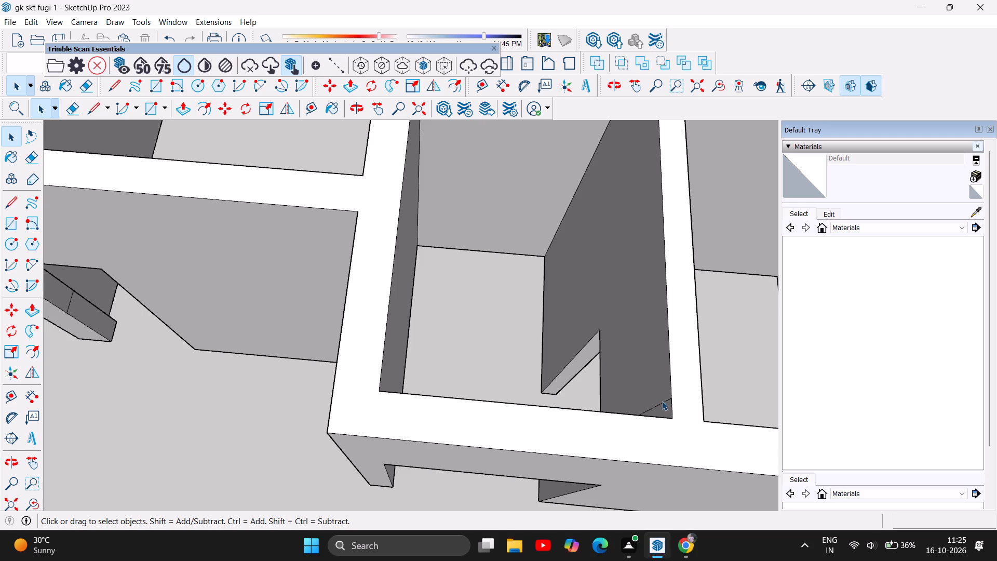
{"action": "left_click", "coordinate": [665, 402]}
{"action": "key", "text": "Delete"}
Examine the back rooms, side rooms and hall doorways for any remaining stray lines.
{"action": "scroll", "coordinate": [564, 327], "scroll_direction": "down", "scroll_amount": 10}
{"action": "scroll", "coordinate": [597, 301], "scroll_direction": "down", "scroll_amount": 5}
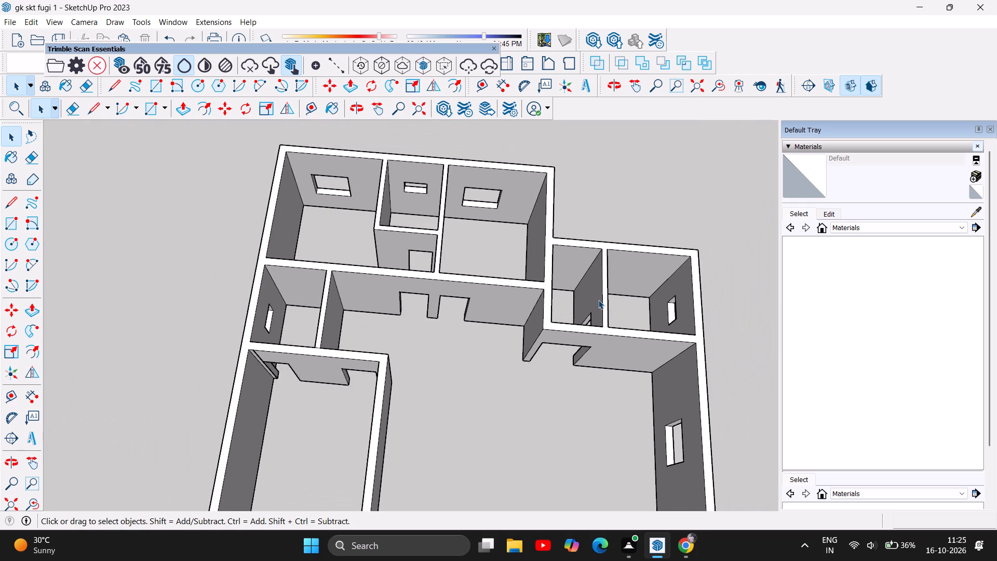
{"action": "scroll", "coordinate": [598, 300], "scroll_direction": "down", "scroll_amount": 3}
{"action": "scroll", "coordinate": [372, 324], "scroll_direction": "up", "scroll_amount": 5}
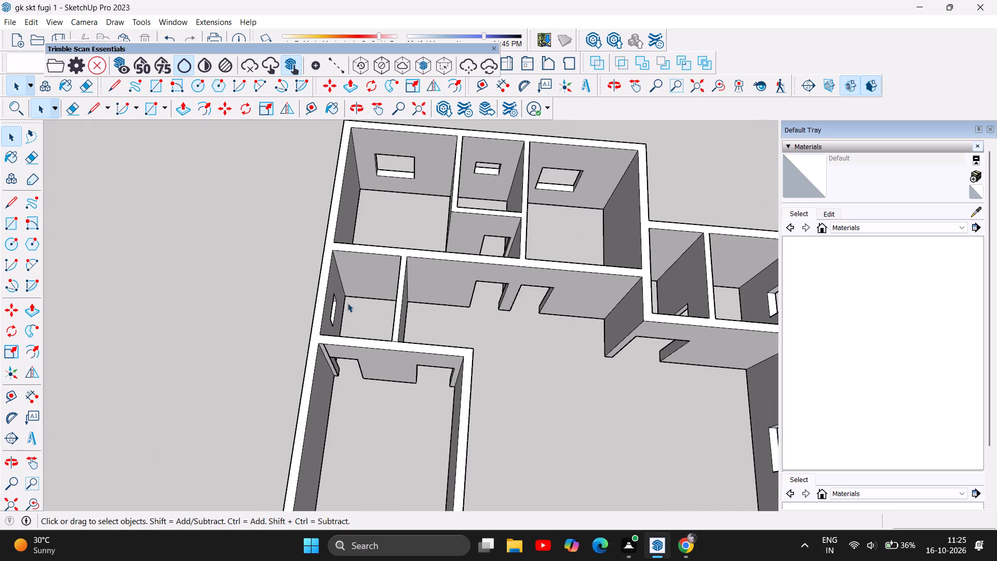
{"action": "scroll", "coordinate": [341, 299], "scroll_direction": "up", "scroll_amount": 8}
{"action": "scroll", "coordinate": [371, 324], "scroll_direction": "down", "scroll_amount": 10}
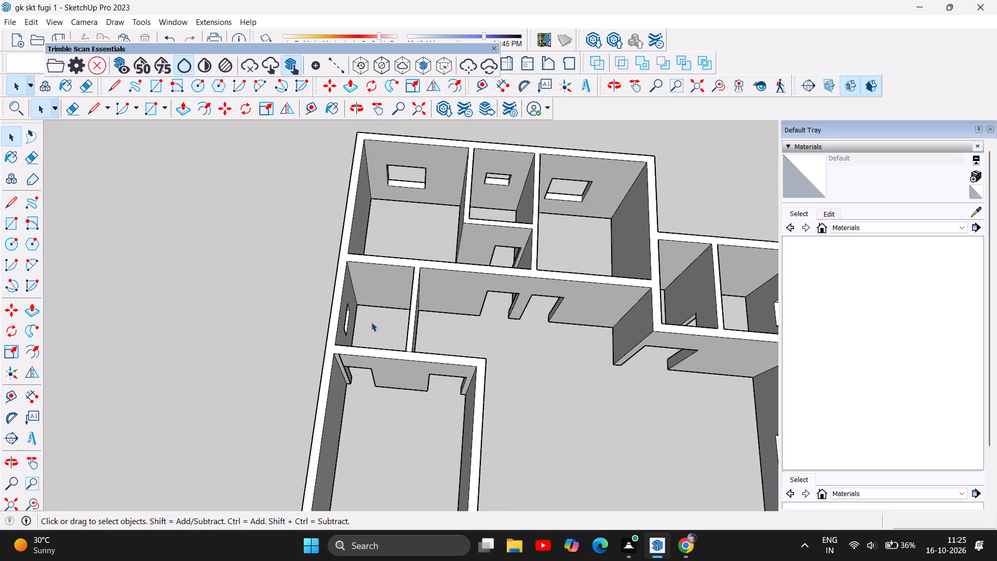
{"action": "scroll", "coordinate": [371, 322], "scroll_direction": "down", "scroll_amount": 6}
{"action": "scroll", "coordinate": [550, 479], "scroll_direction": "up", "scroll_amount": 3}
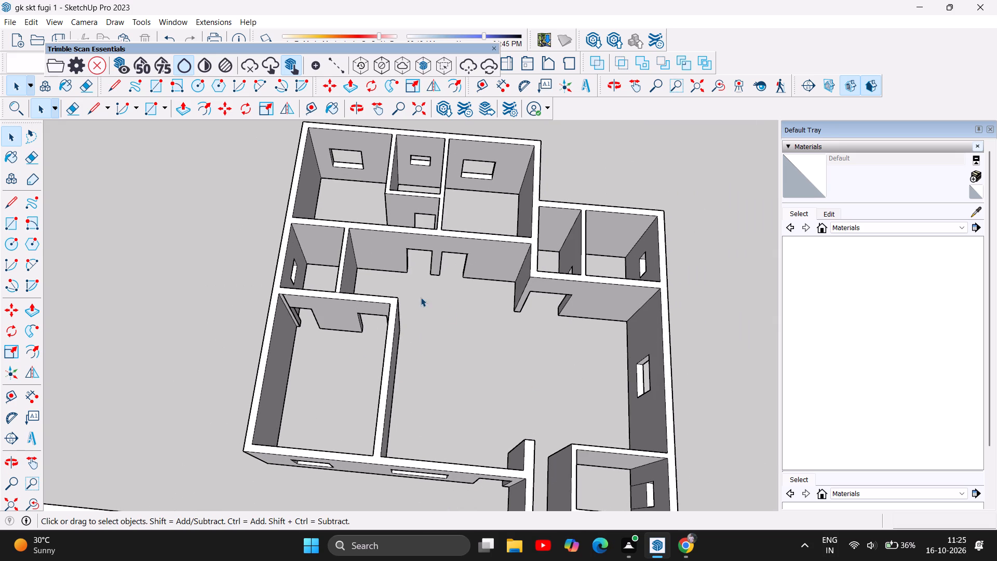
{"action": "scroll", "coordinate": [417, 296], "scroll_direction": "down", "scroll_amount": 3}
{"action": "scroll", "coordinate": [401, 181], "scroll_direction": "up", "scroll_amount": 7}
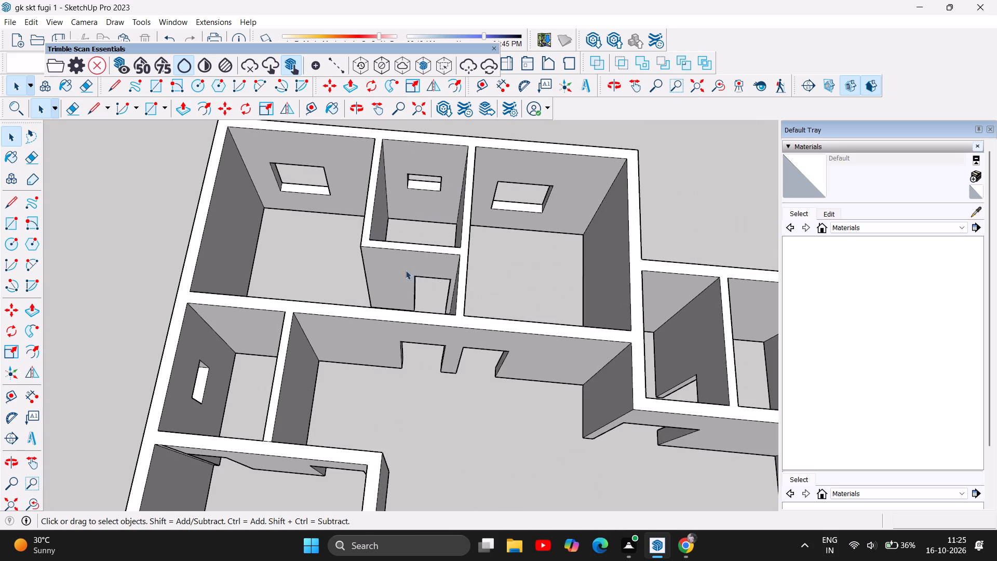
{"action": "scroll", "coordinate": [420, 329], "scroll_direction": "up", "scroll_amount": 9}
{"action": "scroll", "coordinate": [421, 439], "scroll_direction": "down", "scroll_amount": 5}
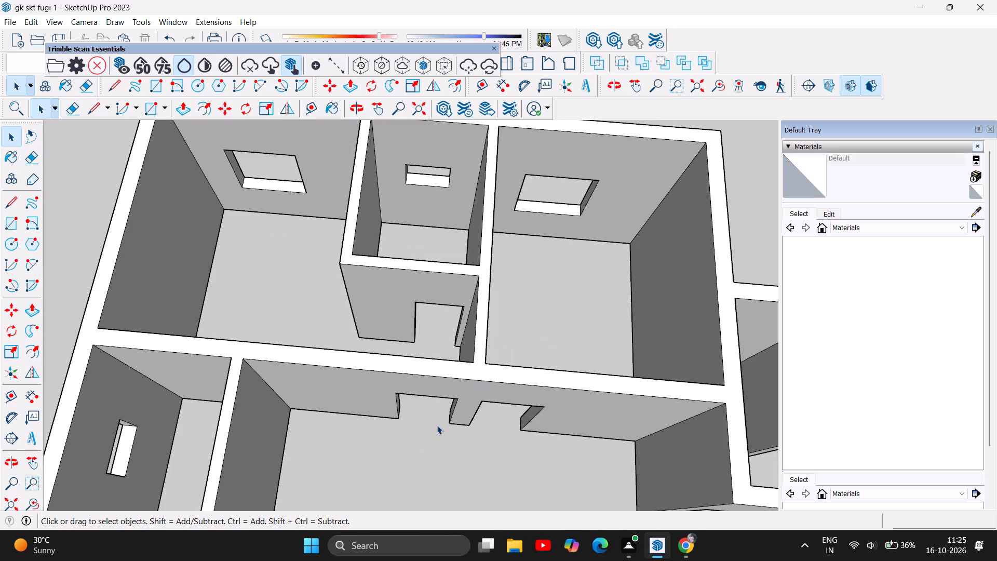
{"action": "scroll", "coordinate": [437, 421], "scroll_direction": "down", "scroll_amount": 3}
{"action": "scroll", "coordinate": [462, 312], "scroll_direction": "down", "scroll_amount": 4}
{"action": "scroll", "coordinate": [438, 265], "scroll_direction": "down", "scroll_amount": 5}
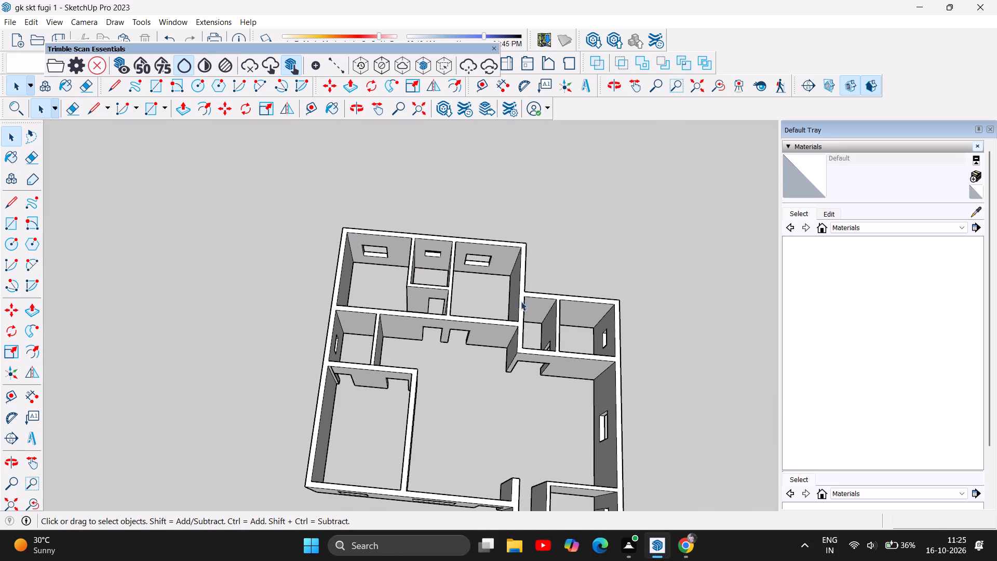
Delete the stray line below the window on the outer wall of the small room near the front wing.
{"action": "scroll", "coordinate": [461, 299], "scroll_direction": "down", "scroll_amount": 4}
{"action": "scroll", "coordinate": [532, 468], "scroll_direction": "up", "scroll_amount": 5}
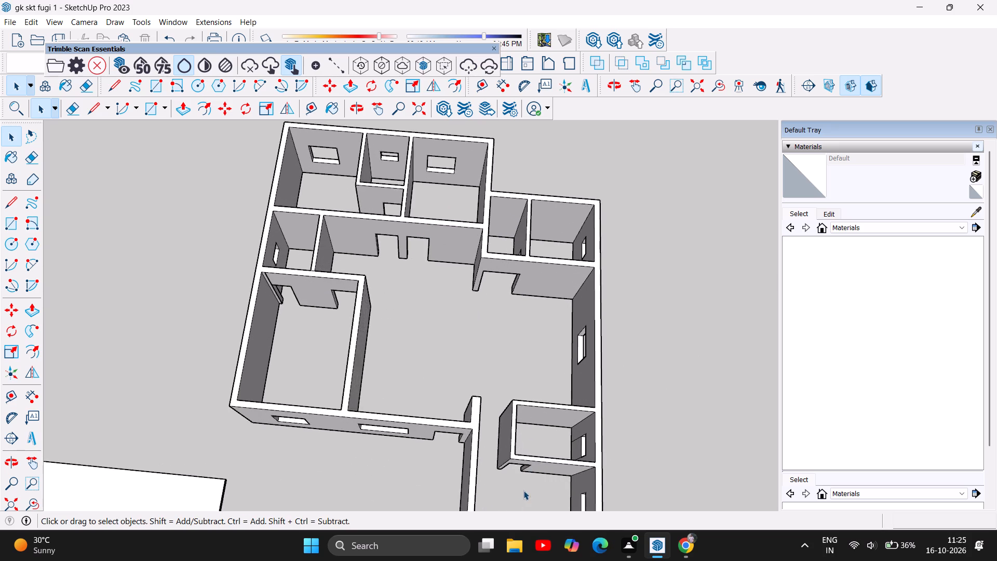
{"action": "scroll", "coordinate": [524, 490], "scroll_direction": "up", "scroll_amount": 17}
{"action": "scroll", "coordinate": [506, 458], "scroll_direction": "down", "scroll_amount": 5}
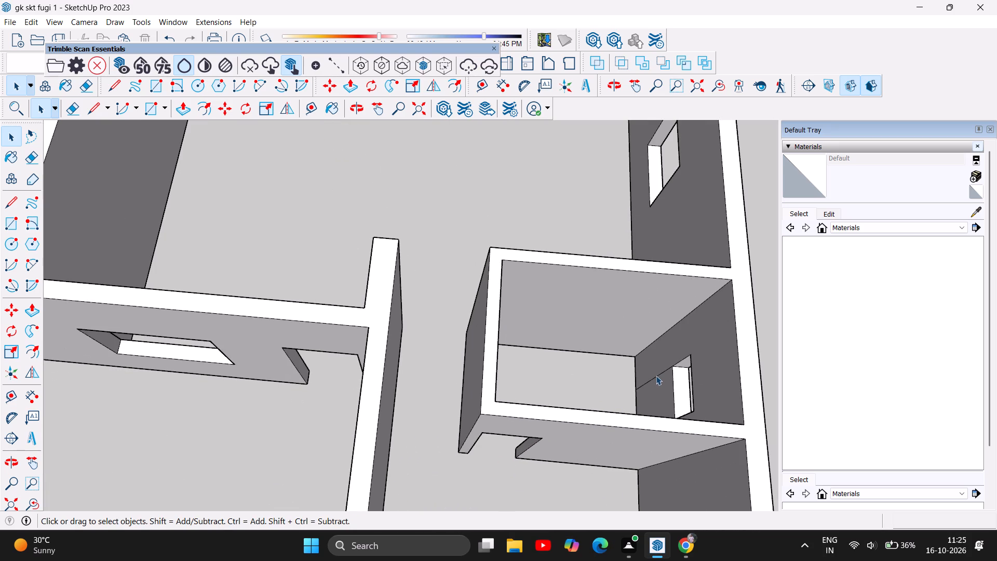
{"action": "left_click", "coordinate": [658, 377]}
{"action": "key", "text": "Delete"}
Delete the stray line running from the window's corner to the floor edge on the front wing room's end wall.
{"action": "scroll", "coordinate": [586, 379], "scroll_direction": "down", "scroll_amount": 5}
{"action": "scroll", "coordinate": [322, 397], "scroll_direction": "down", "scroll_amount": 4}
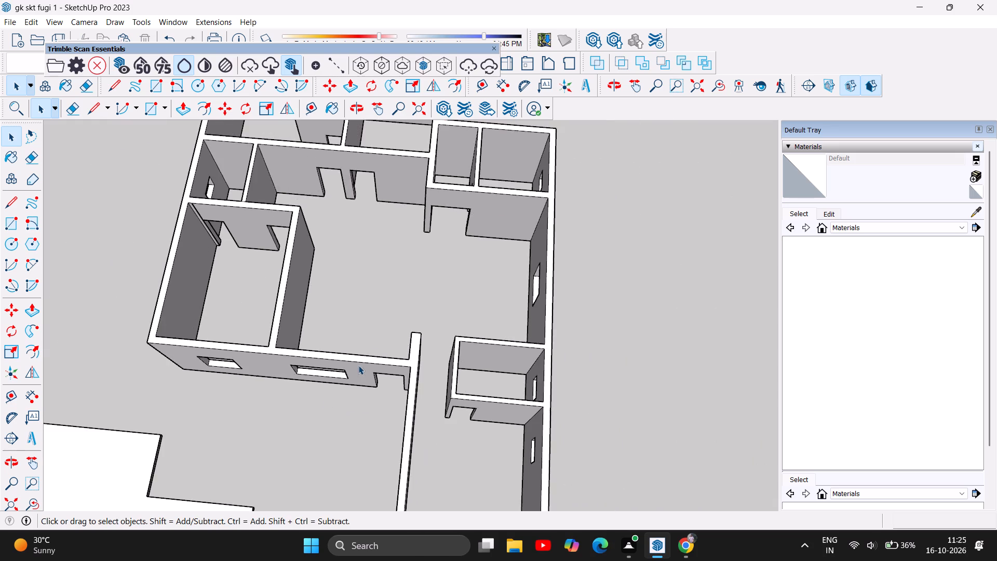
{"action": "scroll", "coordinate": [370, 336], "scroll_direction": "down", "scroll_amount": 5}
{"action": "scroll", "coordinate": [433, 478], "scroll_direction": "up", "scroll_amount": 8}
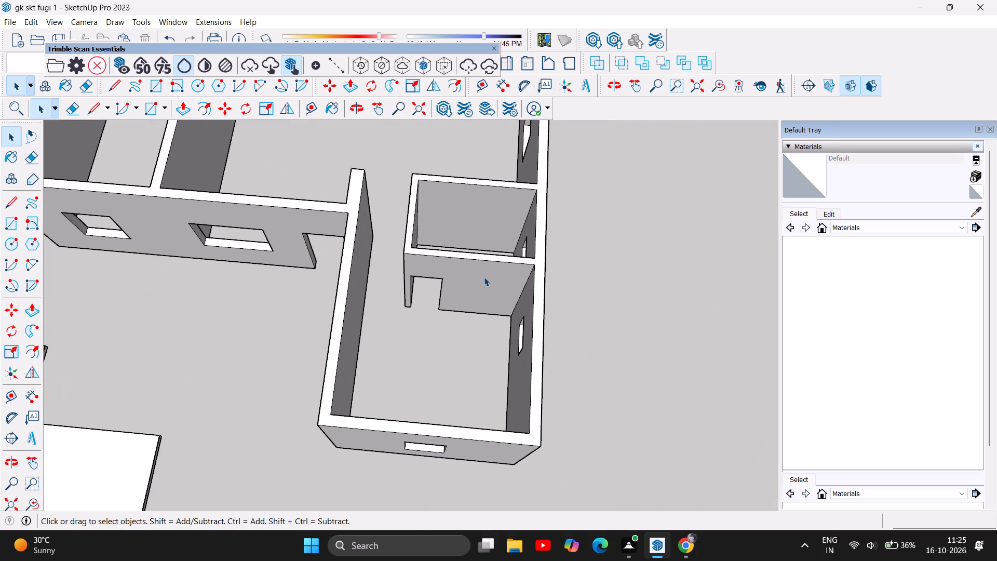
{"action": "left_click", "coordinate": [360, 112]}
{"action": "left_click_drag", "start_coordinate": [568, 340], "coordinate": [540, 344]}
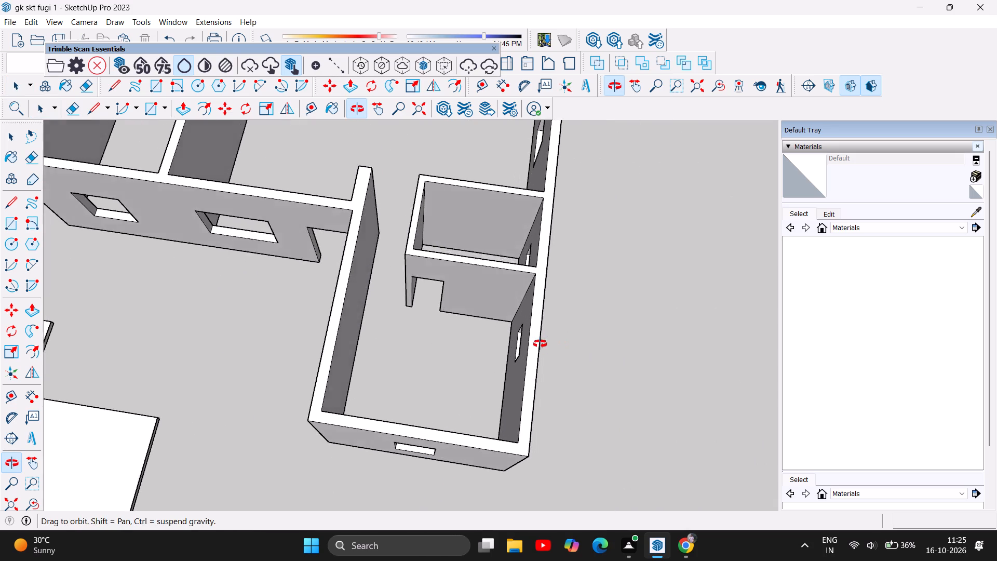
{"action": "left_click_drag", "start_coordinate": [540, 344], "coordinate": [174, 310]}
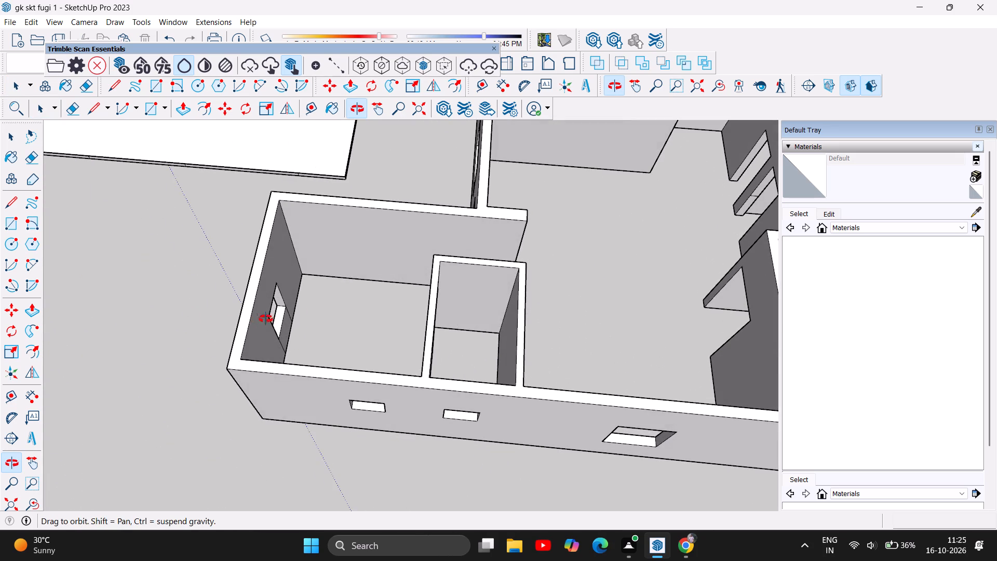
{"action": "scroll", "coordinate": [304, 317], "scroll_direction": "up", "scroll_amount": 8}
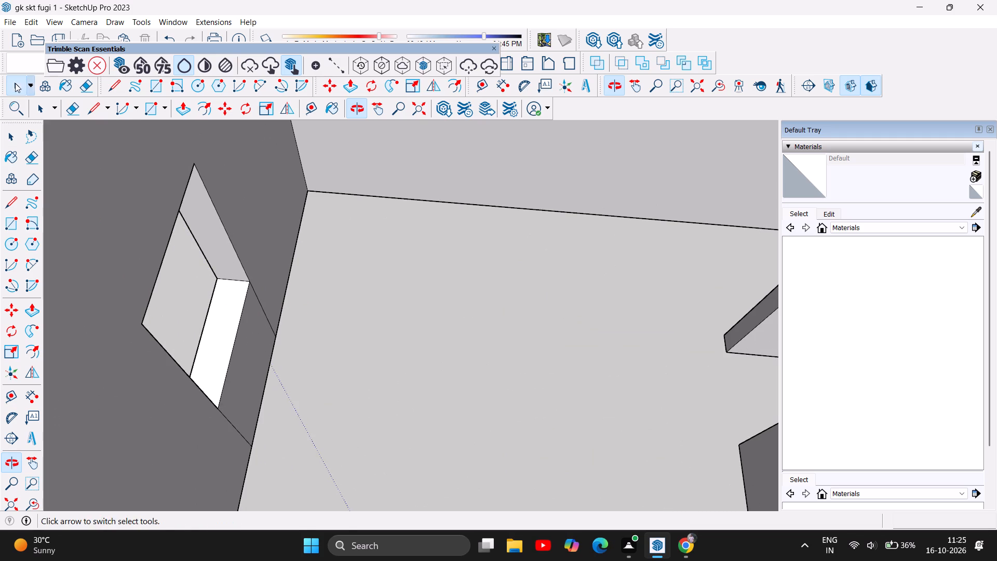
{"action": "left_click", "coordinate": [15, 83]}
{"action": "left_click", "coordinate": [260, 300]}
{"action": "key", "text": "Delete"}
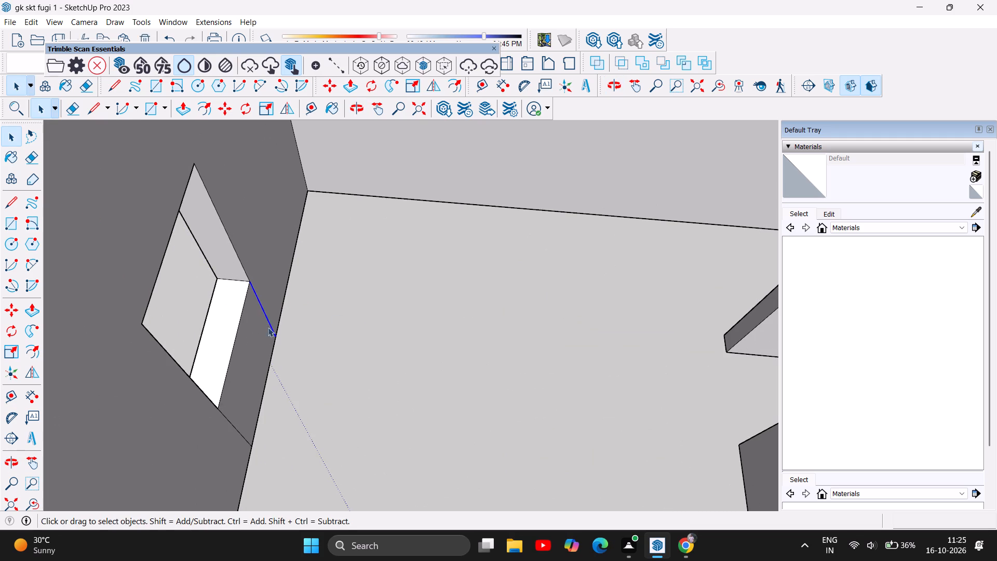
Delete the remaining stray line from the window's lower corner to the floor edge on the front wing room's end wall.
{"action": "left_click", "coordinate": [227, 420]}
{"action": "key", "text": "Delete"}
Examine the front wing rooms, the back room and the small side-wing rooms for remaining stray lines.
{"action": "scroll", "coordinate": [285, 441], "scroll_direction": "down", "scroll_amount": 11}
{"action": "scroll", "coordinate": [451, 403], "scroll_direction": "up", "scroll_amount": 5}
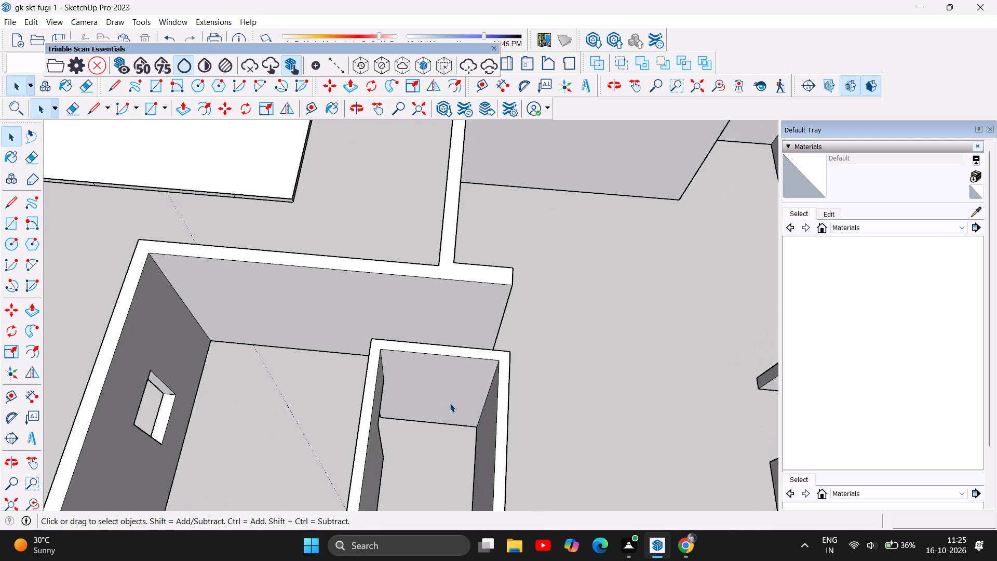
{"action": "scroll", "coordinate": [422, 432], "scroll_direction": "up", "scroll_amount": 5}
{"action": "scroll", "coordinate": [422, 432], "scroll_direction": "down", "scroll_amount": 4}
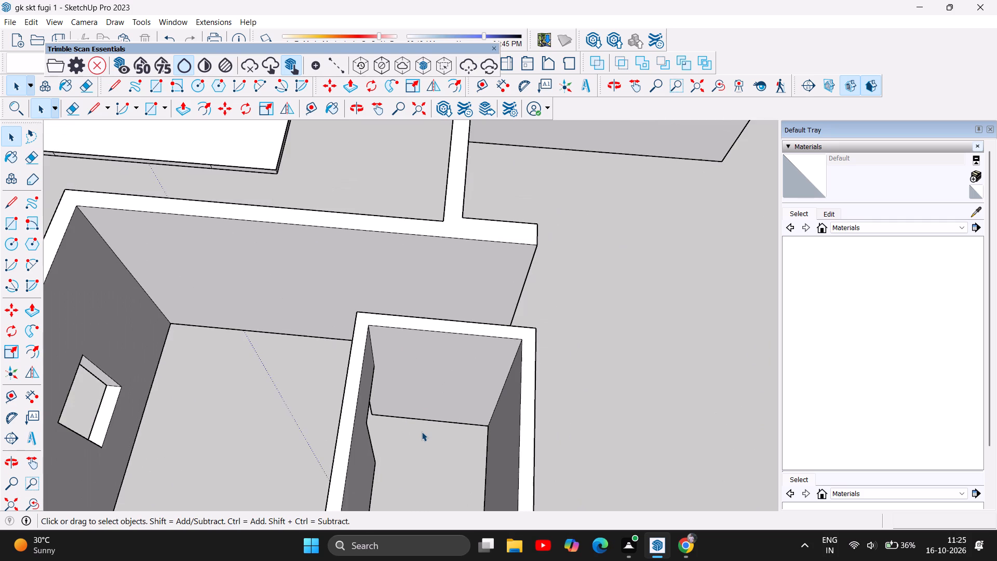
{"action": "scroll", "coordinate": [423, 432], "scroll_direction": "down", "scroll_amount": 13}
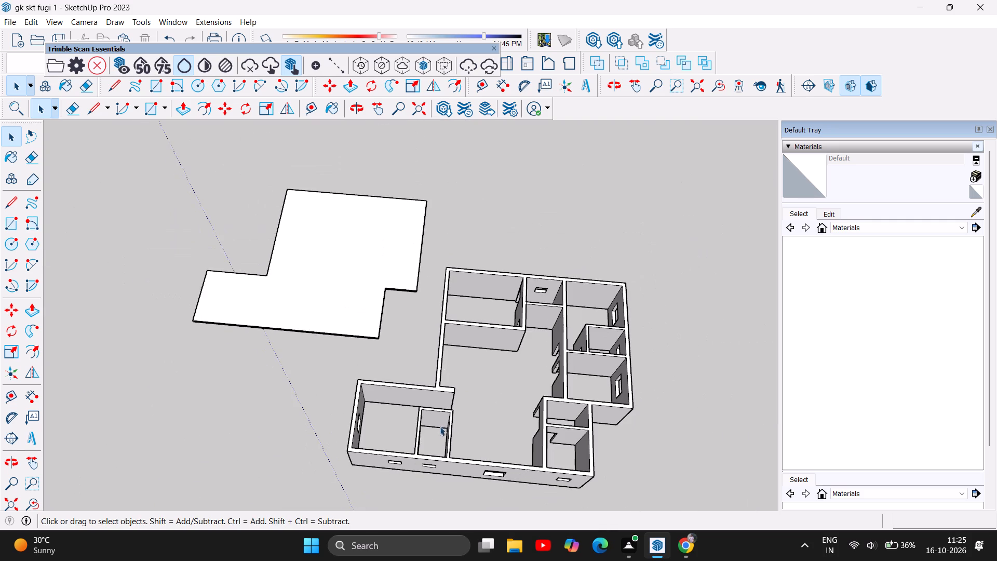
{"action": "scroll", "coordinate": [541, 295], "scroll_direction": "up", "scroll_amount": 9}
{"action": "scroll", "coordinate": [475, 313], "scroll_direction": "up", "scroll_amount": 4}
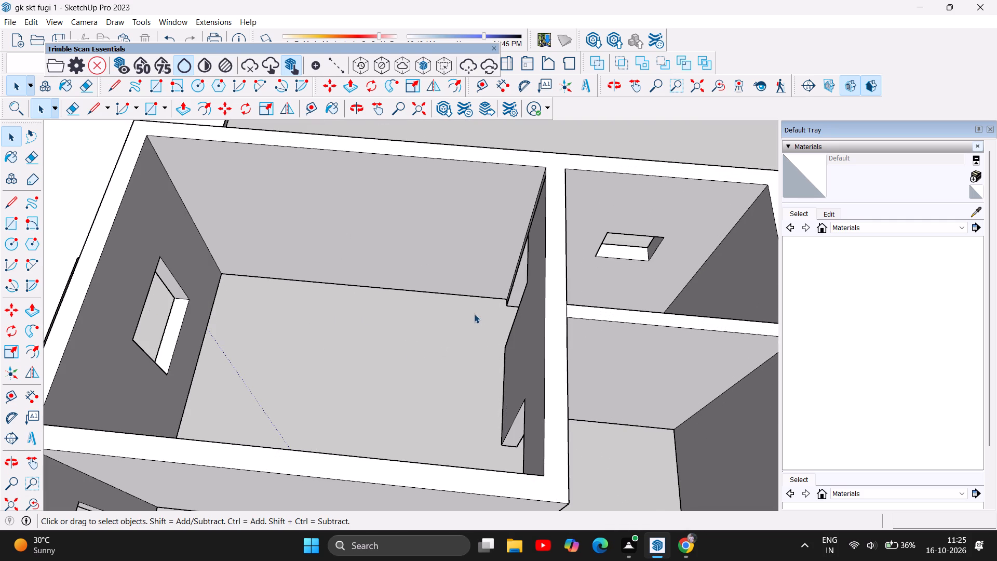
{"action": "scroll", "coordinate": [430, 301], "scroll_direction": "down", "scroll_amount": 11}
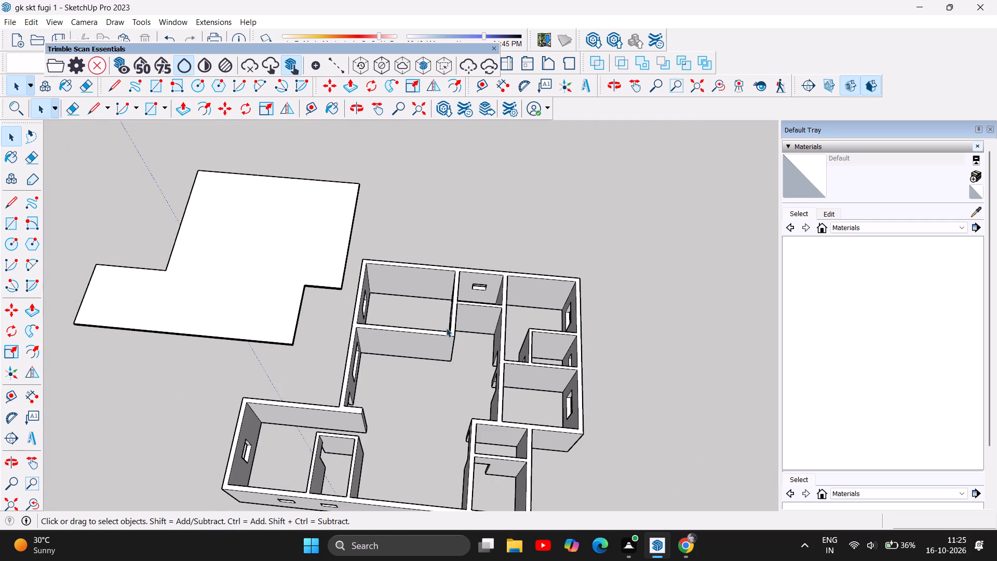
{"action": "scroll", "coordinate": [476, 379], "scroll_direction": "down", "scroll_amount": 3}
{"action": "scroll", "coordinate": [379, 449], "scroll_direction": "up", "scroll_amount": 12}
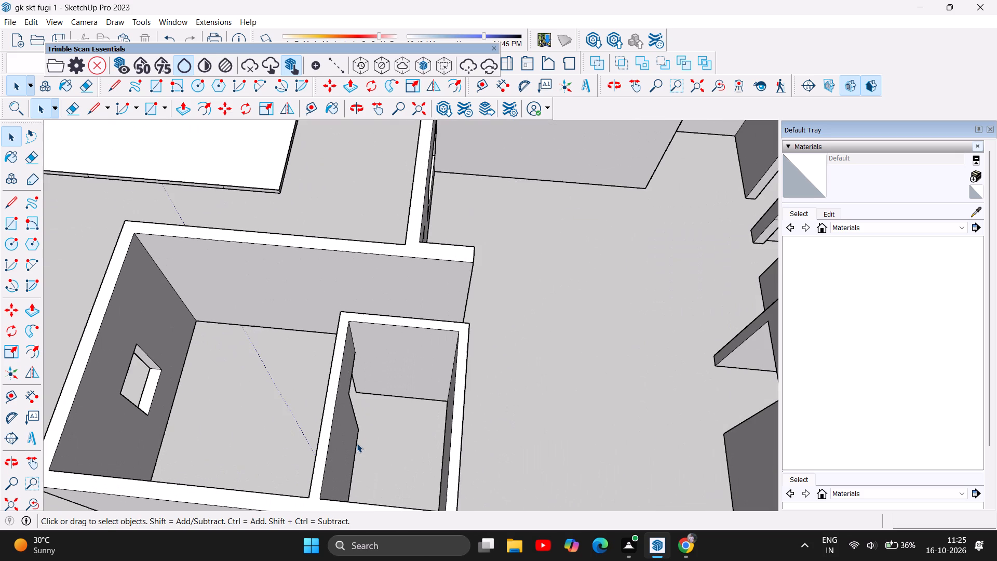
{"action": "scroll", "coordinate": [273, 416], "scroll_direction": "down", "scroll_amount": 9}
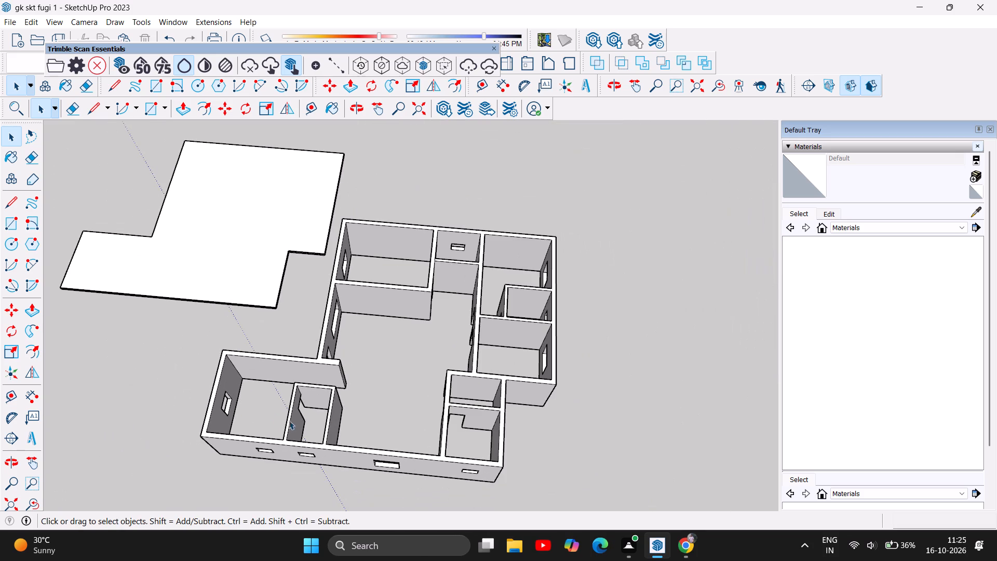
{"action": "scroll", "coordinate": [487, 418], "scroll_direction": "up", "scroll_amount": 10}
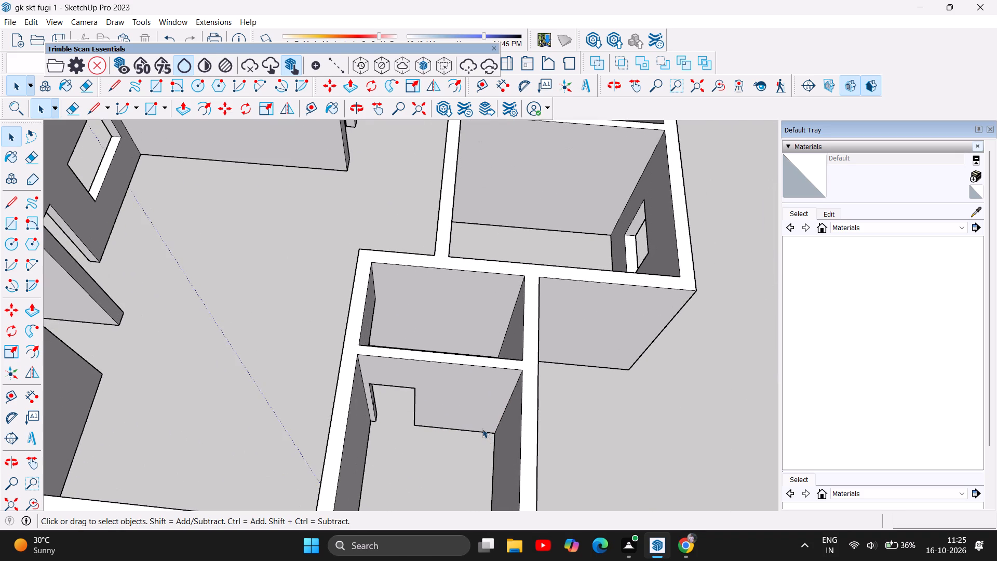
{"action": "scroll", "coordinate": [459, 457], "scroll_direction": "down", "scroll_amount": 5}
{"action": "scroll", "coordinate": [528, 382], "scroll_direction": "up", "scroll_amount": 5}
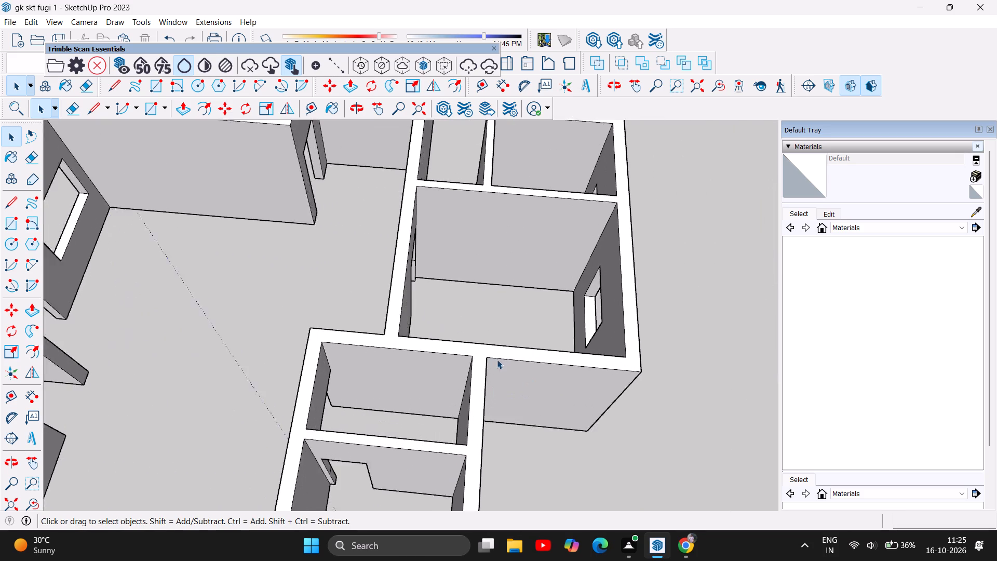
{"action": "scroll", "coordinate": [497, 359], "scroll_direction": "up", "scroll_amount": 3}
{"action": "scroll", "coordinate": [405, 383], "scroll_direction": "up", "scroll_amount": 5}
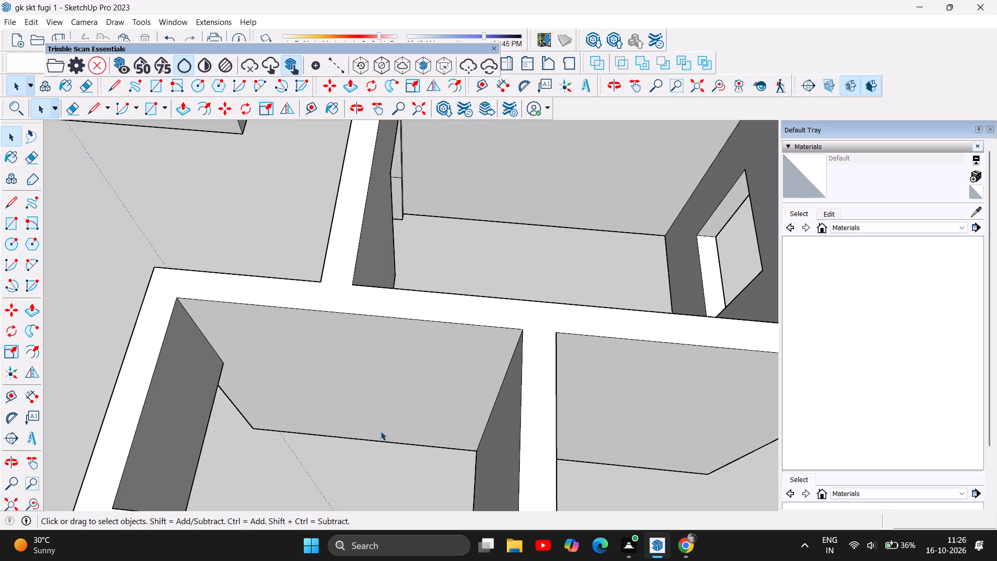
Delete the stray line across the doorway jamb in the windowed side room behind the two small side-wing rooms.
{"action": "scroll", "coordinate": [381, 431], "scroll_direction": "down", "scroll_amount": 11}
{"action": "scroll", "coordinate": [406, 316], "scroll_direction": "up", "scroll_amount": 8}
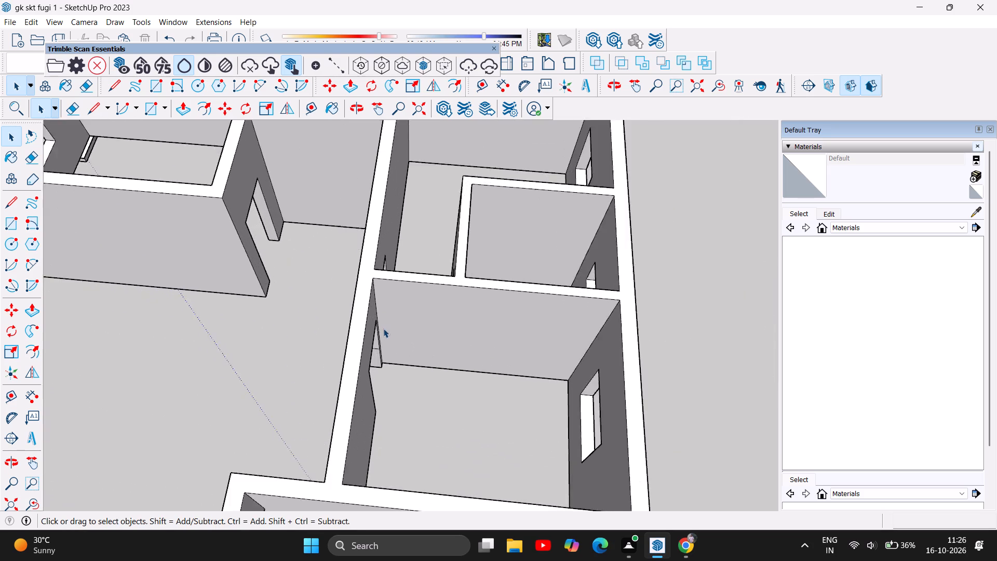
{"action": "scroll", "coordinate": [383, 328], "scroll_direction": "up", "scroll_amount": 6}
{"action": "scroll", "coordinate": [382, 371], "scroll_direction": "up", "scroll_amount": 5}
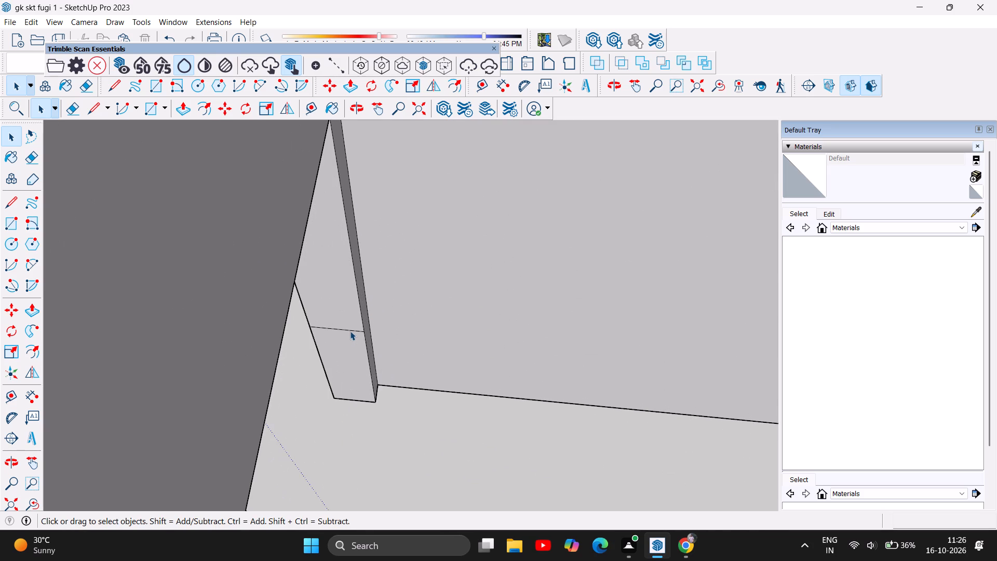
{"action": "left_click", "coordinate": [350, 331]}
{"action": "key", "text": "Delete"}
Examine the side rooms, back rooms and the small windowed room between them for remaining stray lines.
{"action": "scroll", "coordinate": [422, 411], "scroll_direction": "down", "scroll_amount": 8}
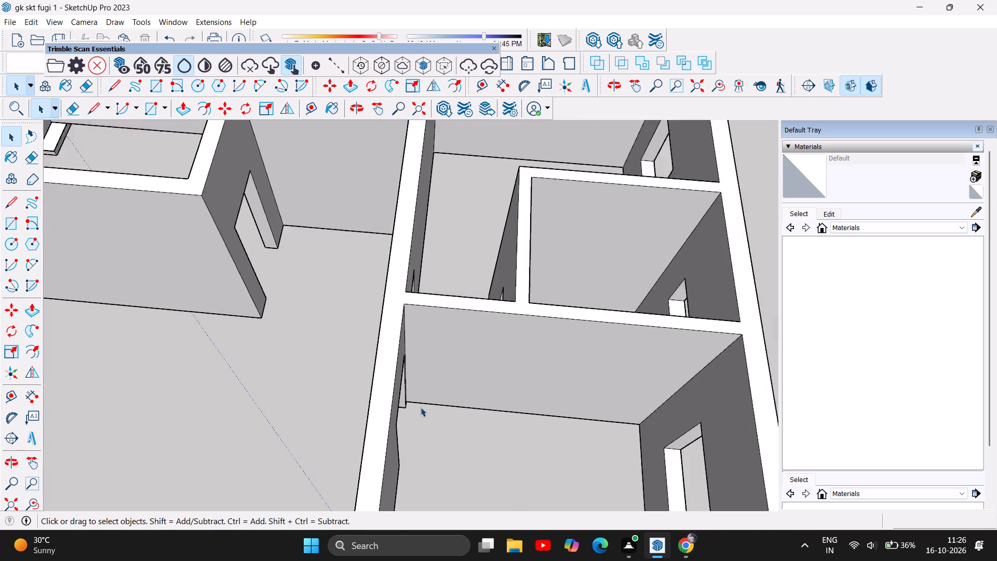
{"action": "scroll", "coordinate": [421, 407], "scroll_direction": "down", "scroll_amount": 2}
{"action": "scroll", "coordinate": [621, 300], "scroll_direction": "up", "scroll_amount": 2}
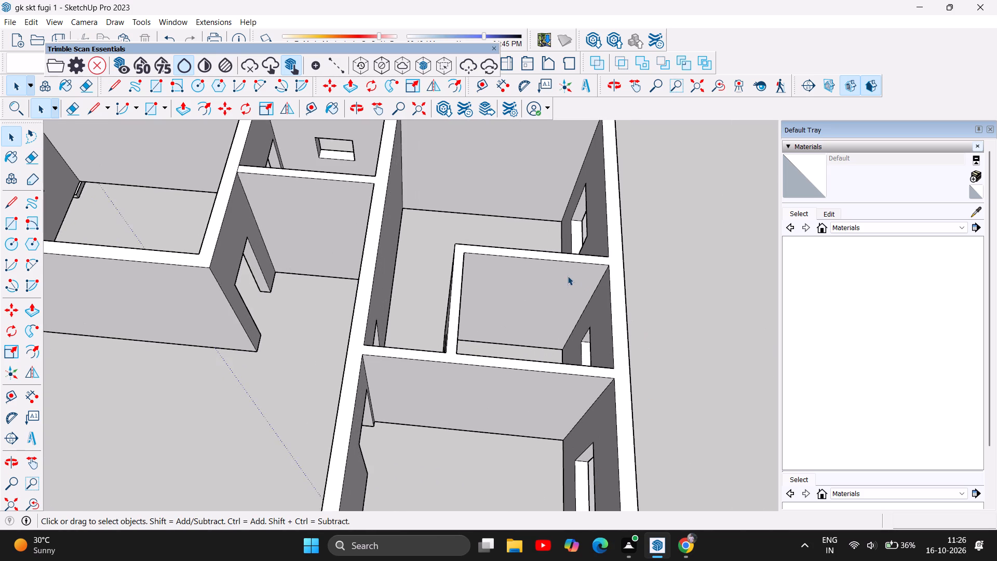
{"action": "scroll", "coordinate": [568, 275], "scroll_direction": "up", "scroll_amount": 6}
{"action": "scroll", "coordinate": [494, 381], "scroll_direction": "up", "scroll_amount": 4}
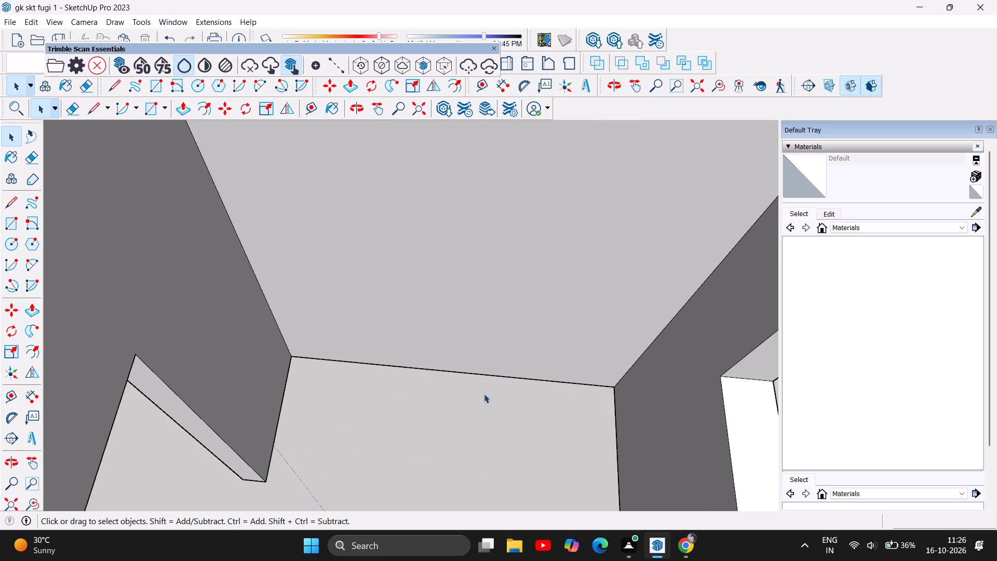
{"action": "scroll", "coordinate": [484, 394], "scroll_direction": "down", "scroll_amount": 11}
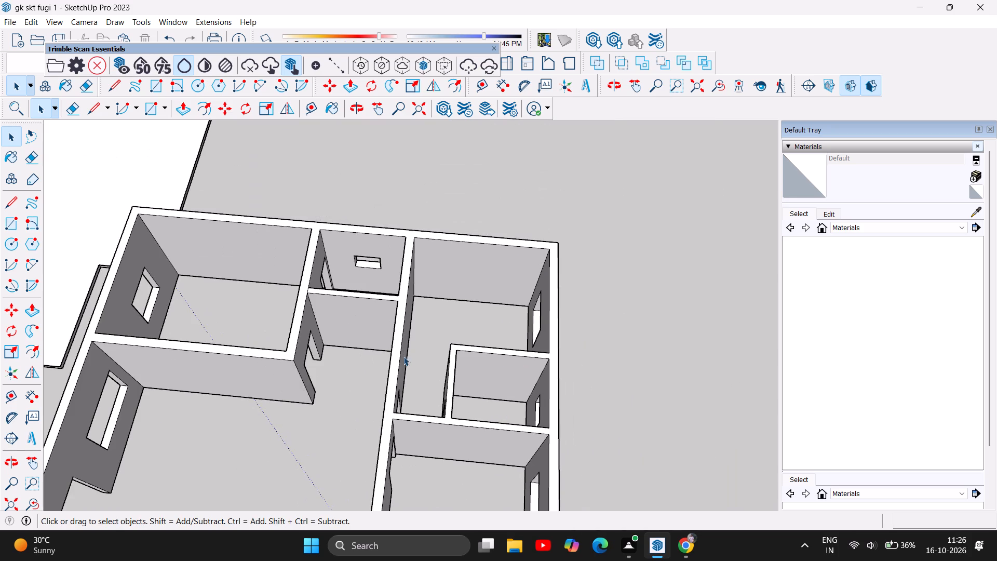
{"action": "scroll", "coordinate": [321, 303], "scroll_direction": "up", "scroll_amount": 6}
{"action": "scroll", "coordinate": [355, 390], "scroll_direction": "down", "scroll_amount": 3}
{"action": "scroll", "coordinate": [352, 254], "scroll_direction": "up", "scroll_amount": 2}
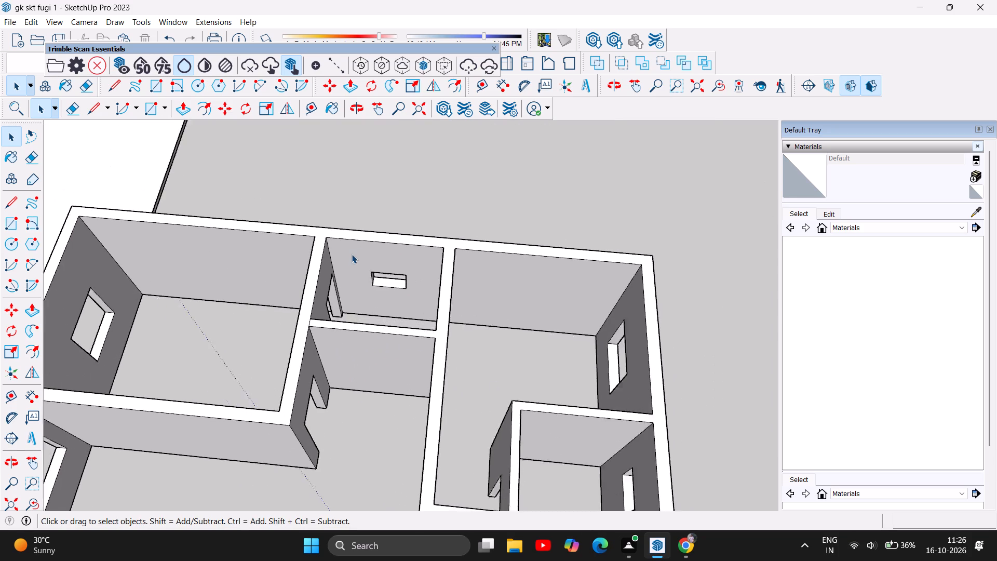
{"action": "scroll", "coordinate": [352, 254], "scroll_direction": "up", "scroll_amount": 7}
{"action": "scroll", "coordinate": [359, 310], "scroll_direction": "up", "scroll_amount": 4}
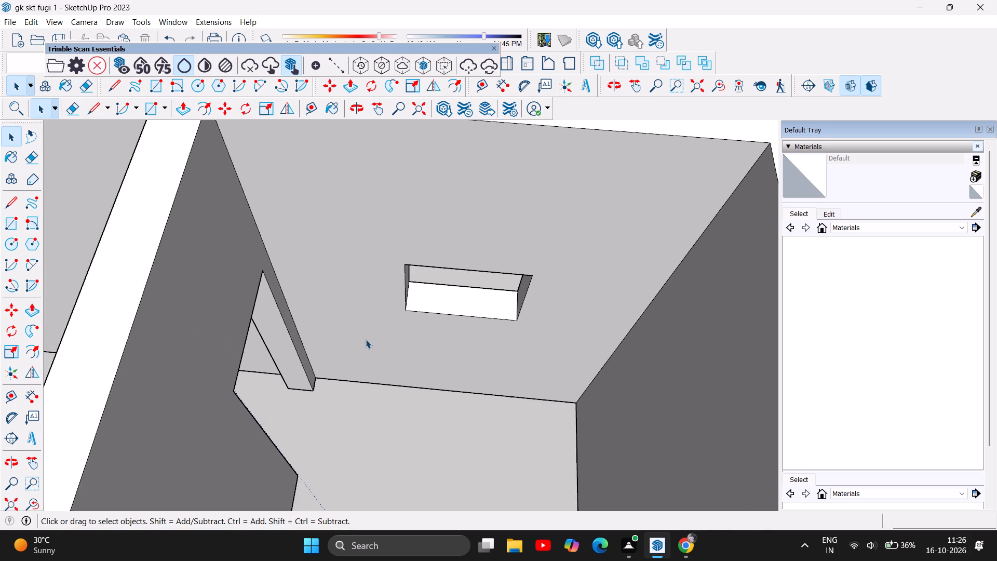
{"action": "scroll", "coordinate": [436, 373], "scroll_direction": "down", "scroll_amount": 10}
{"action": "scroll", "coordinate": [361, 386], "scroll_direction": "down", "scroll_amount": 4}
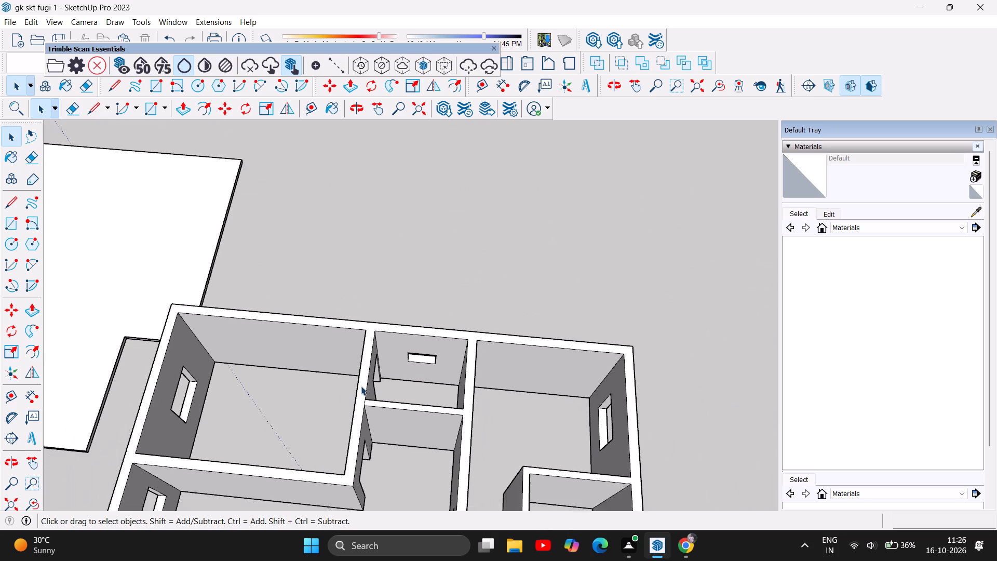
{"action": "scroll", "coordinate": [361, 386], "scroll_direction": "down", "scroll_amount": 1}
{"action": "scroll", "coordinate": [304, 418], "scroll_direction": "down", "scroll_amount": 2}
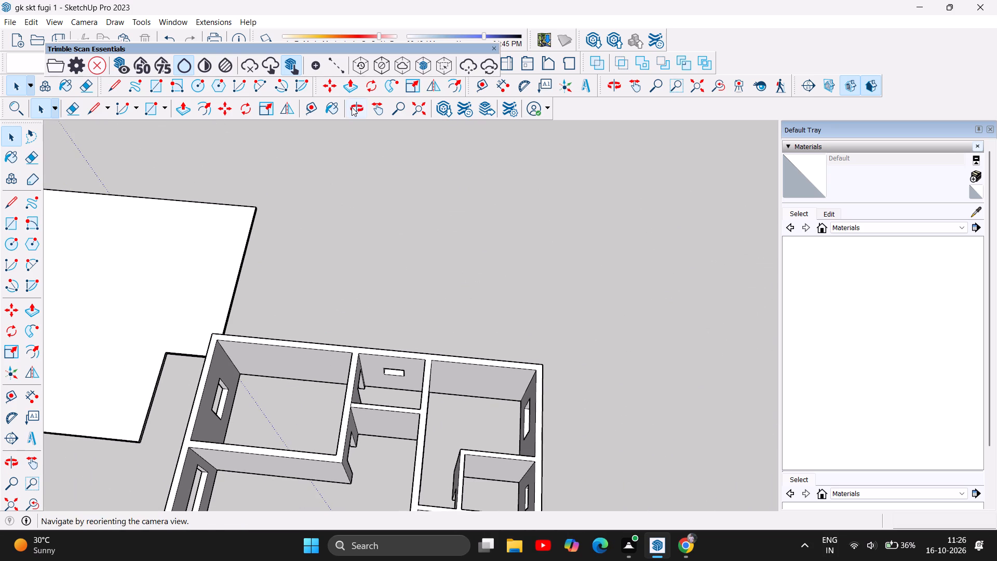
Examine the back corner room's doorways and the outer walls from the opposite side of the house for stray lines.
{"action": "left_click", "coordinate": [352, 107]}
{"action": "left_click_drag", "start_coordinate": [231, 430], "coordinate": [483, 390]}
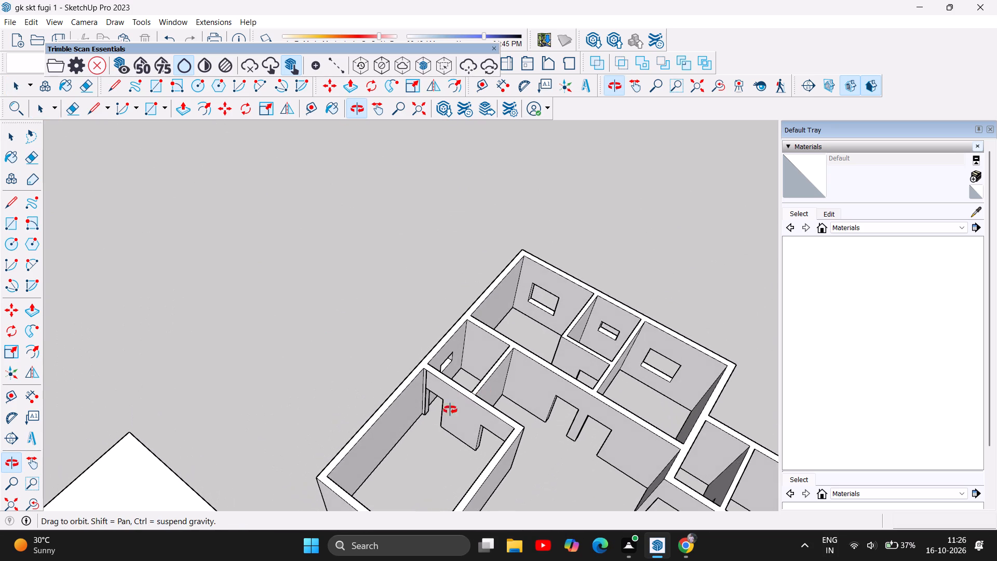
{"action": "left_click_drag", "start_coordinate": [419, 419], "coordinate": [487, 404]}
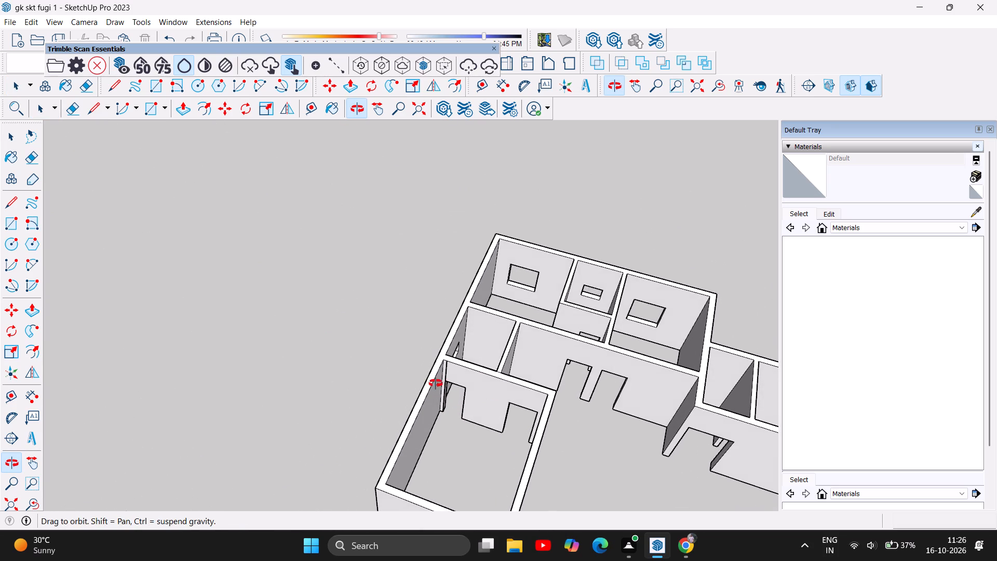
{"action": "scroll", "coordinate": [442, 380], "scroll_direction": "up", "scroll_amount": 15}
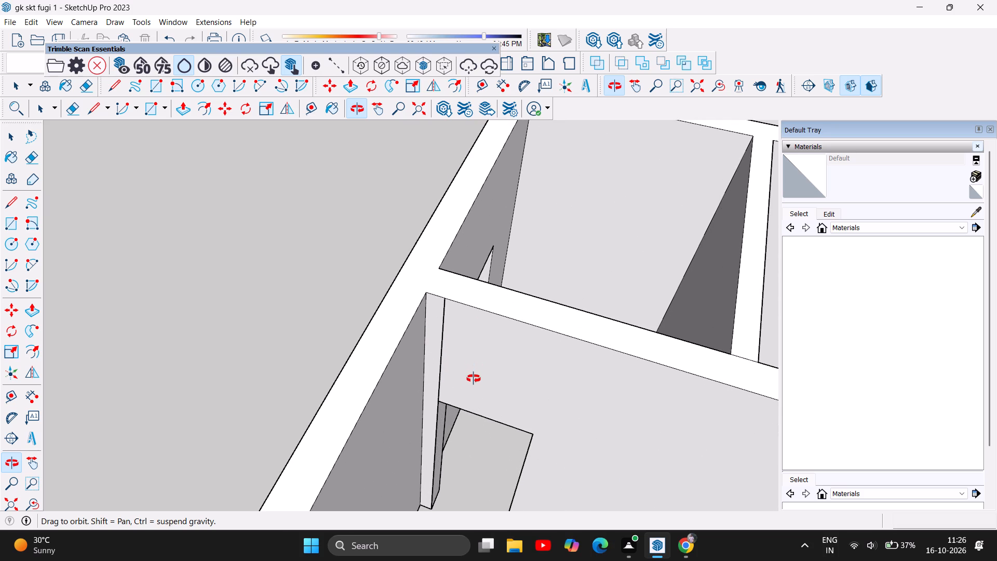
{"action": "scroll", "coordinate": [475, 375], "scroll_direction": "down", "scroll_amount": 7}
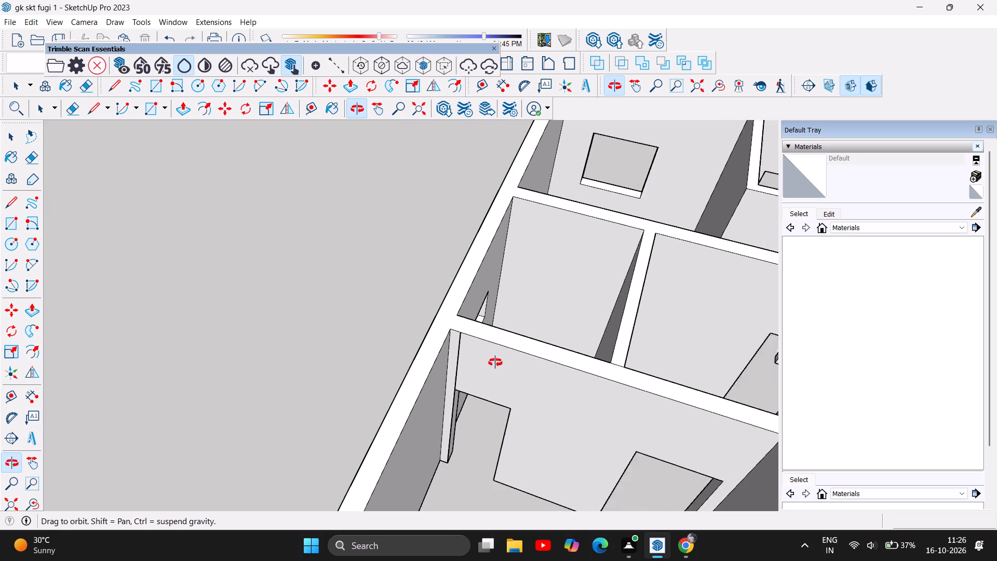
{"action": "scroll", "coordinate": [495, 363], "scroll_direction": "down", "scroll_amount": 10}
{"action": "left_click_drag", "start_coordinate": [516, 446], "coordinate": [583, 382]}
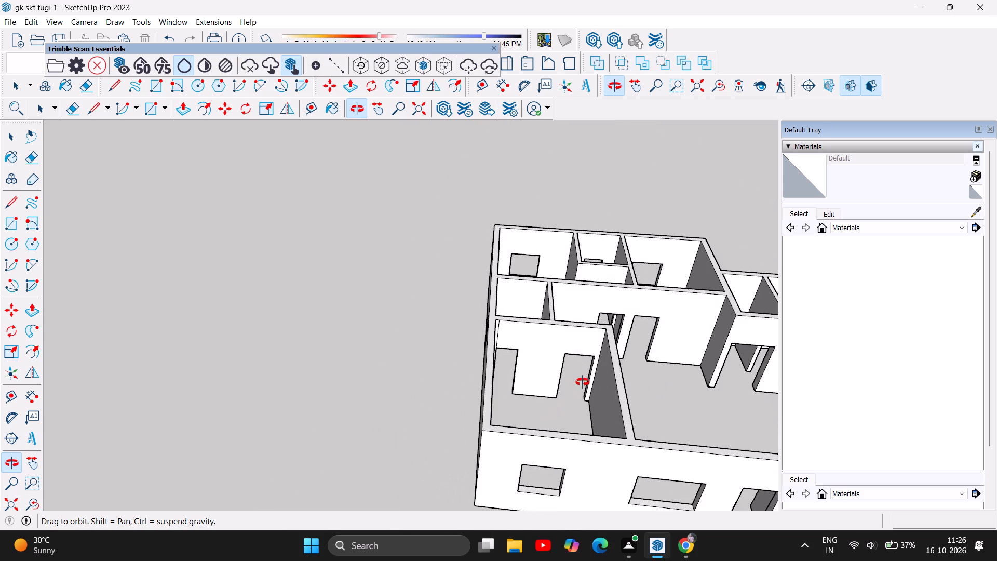
{"action": "left_click_drag", "start_coordinate": [583, 382], "coordinate": [550, 335]}
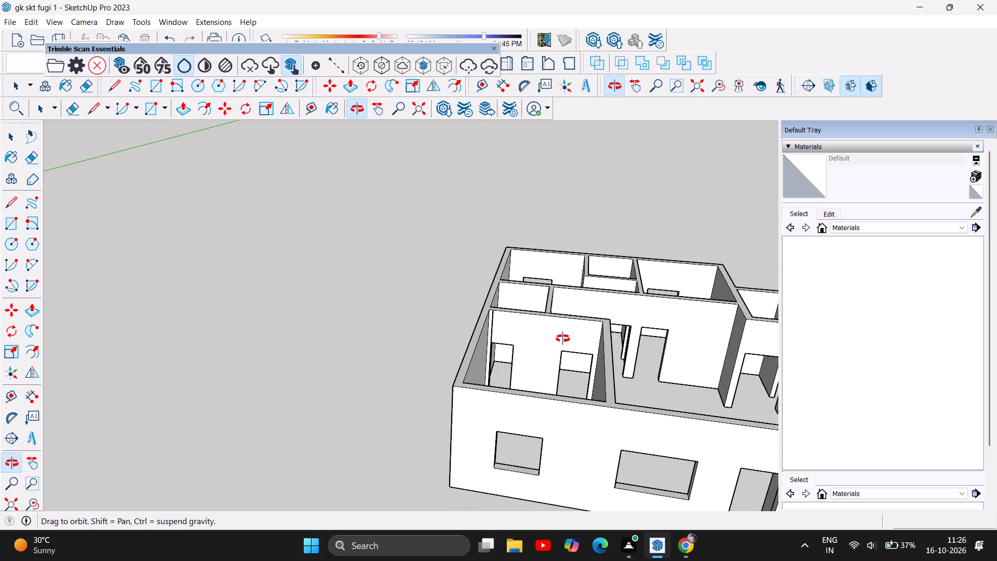
{"action": "left_click_drag", "start_coordinate": [647, 370], "coordinate": [484, 354]}
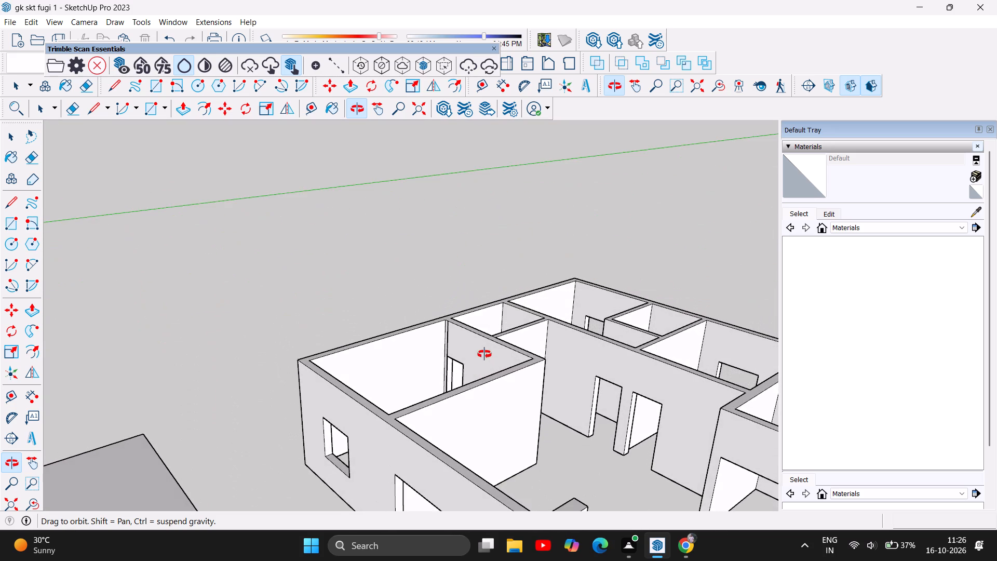
Lasso-select the whole walled house and move it by its bottom front outer corner onto the matching top corner of the floor slab.
{"action": "scroll", "coordinate": [459, 304], "scroll_direction": "down", "scroll_amount": 8}
{"action": "left_click_drag", "start_coordinate": [413, 371], "coordinate": [597, 411]}
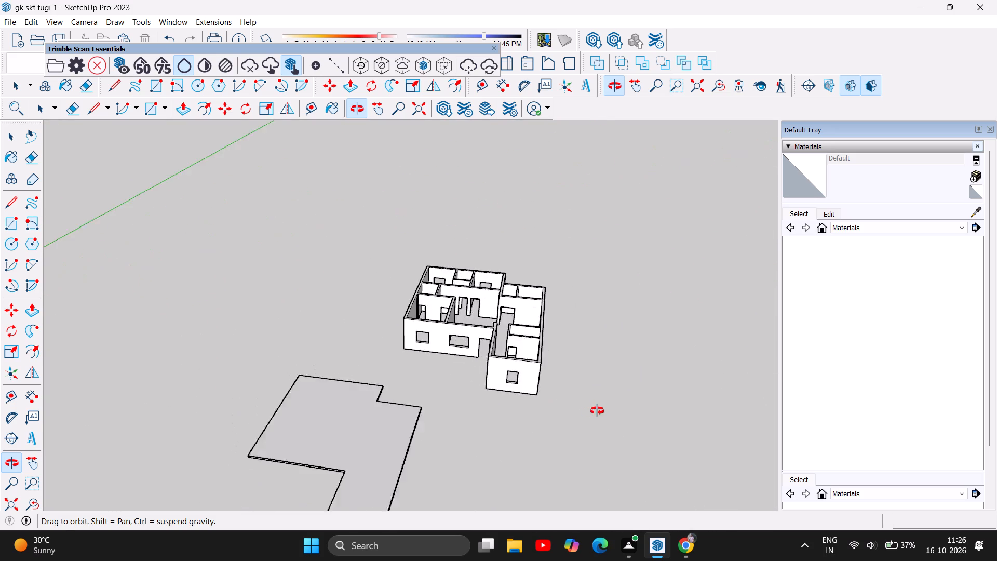
{"action": "left_click_drag", "start_coordinate": [597, 411], "coordinate": [611, 399]}
{"action": "scroll", "coordinate": [466, 363], "scroll_direction": "down", "scroll_amount": 6}
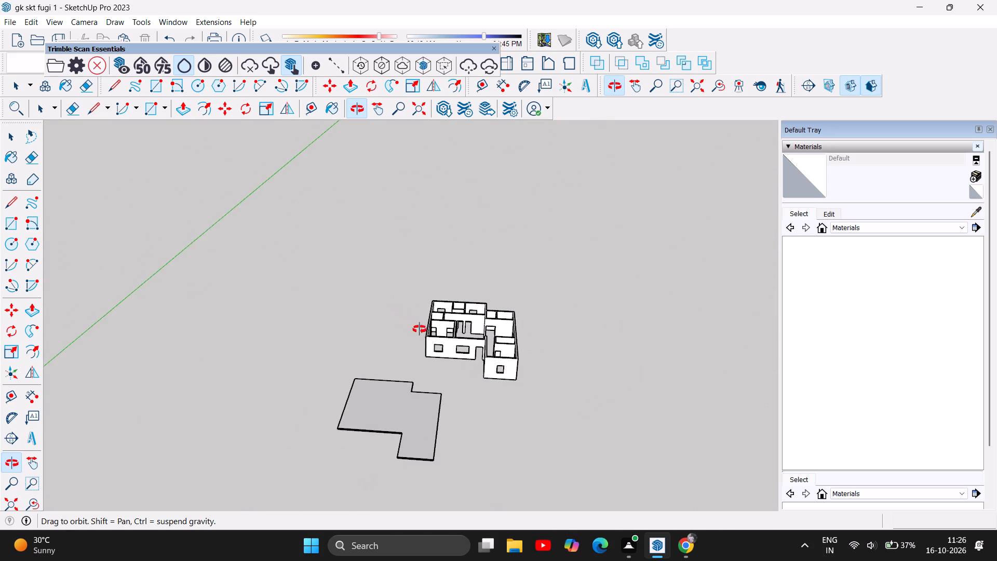
{"action": "scroll", "coordinate": [426, 306], "scroll_direction": "up", "scroll_amount": 6}
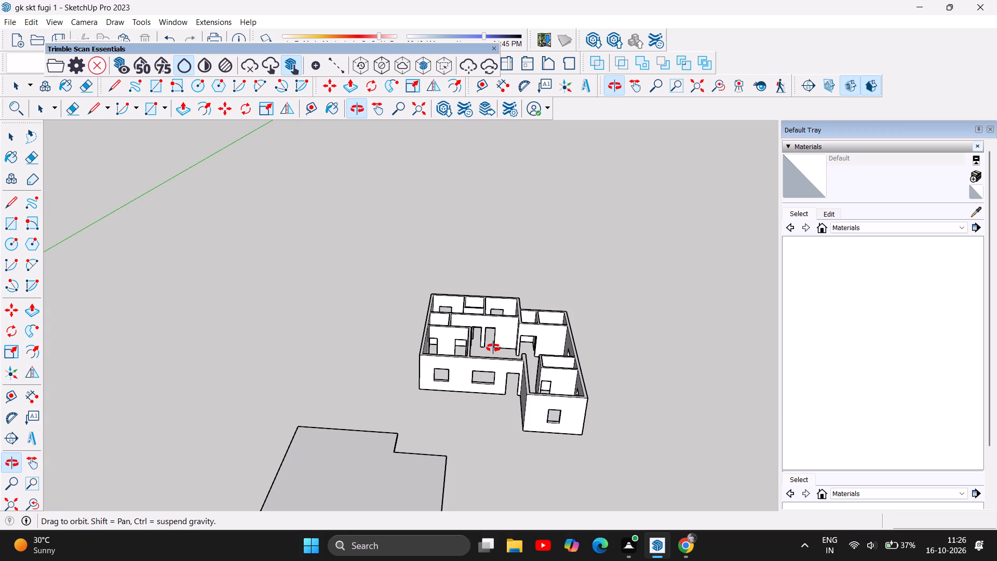
{"action": "key", "text": "Escape"}
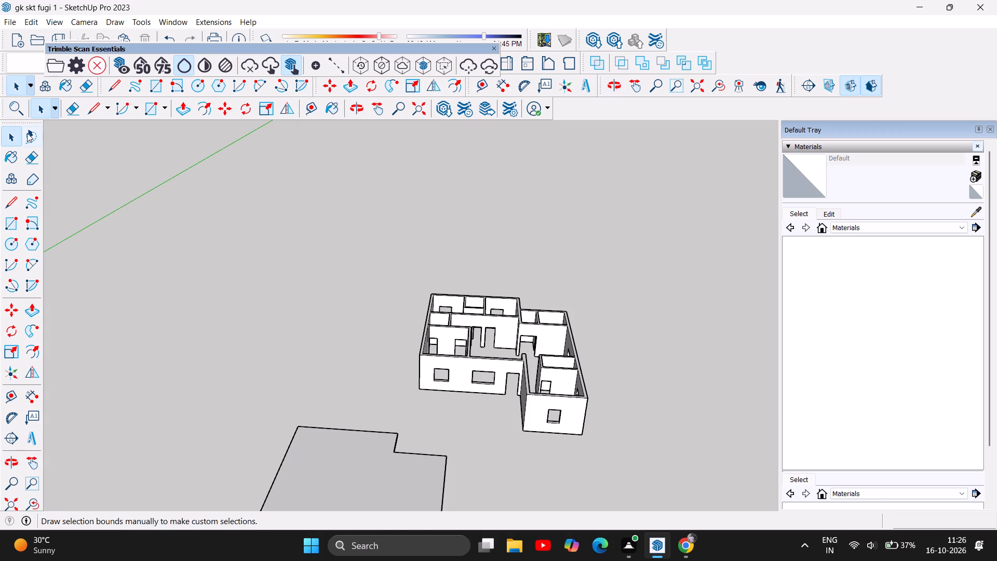
{"action": "left_click", "coordinate": [27, 133]}
{"action": "left_click", "coordinate": [407, 266]}
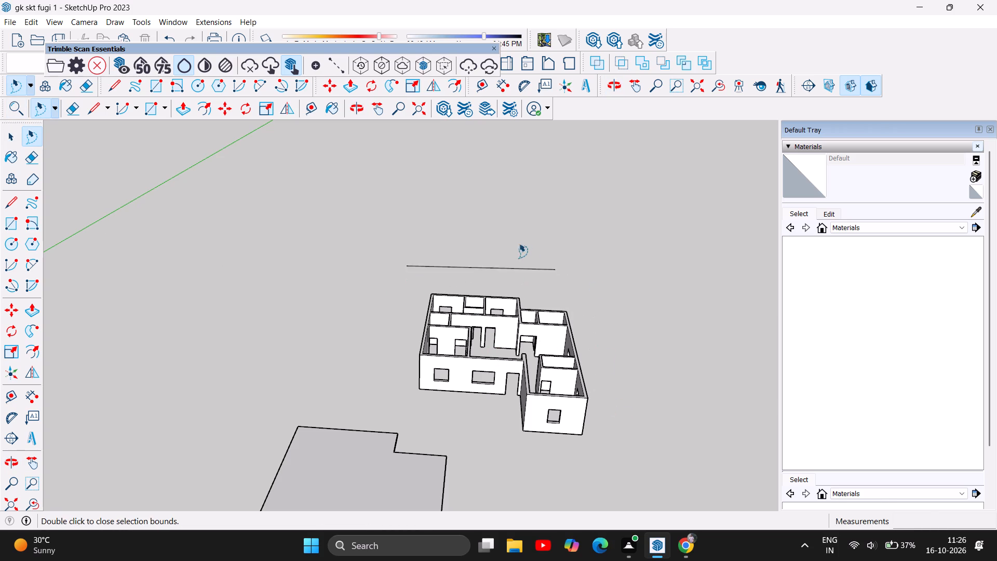
{"action": "left_click", "coordinate": [571, 273]}
{"action": "left_click", "coordinate": [650, 446]}
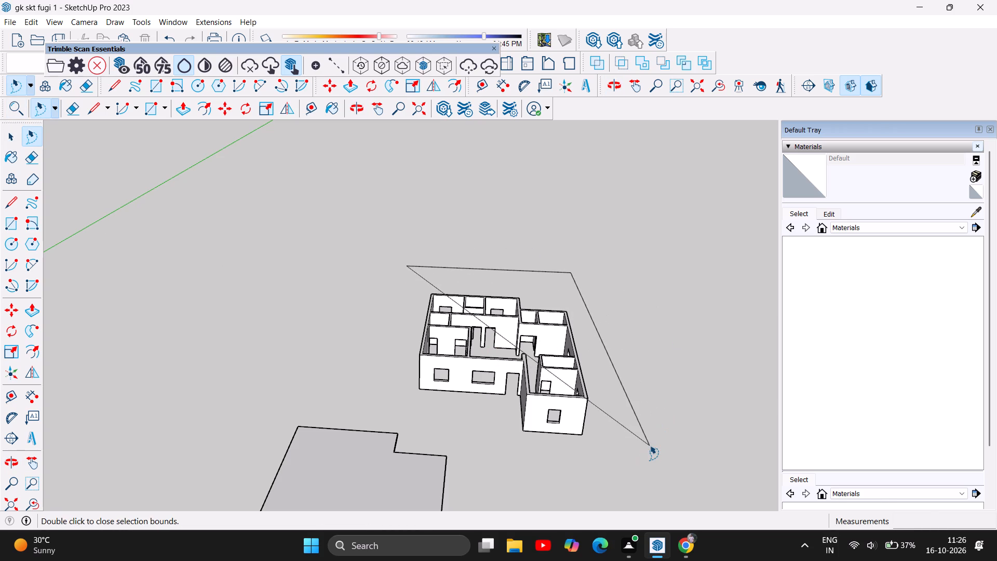
{"action": "left_click", "coordinate": [498, 465]}
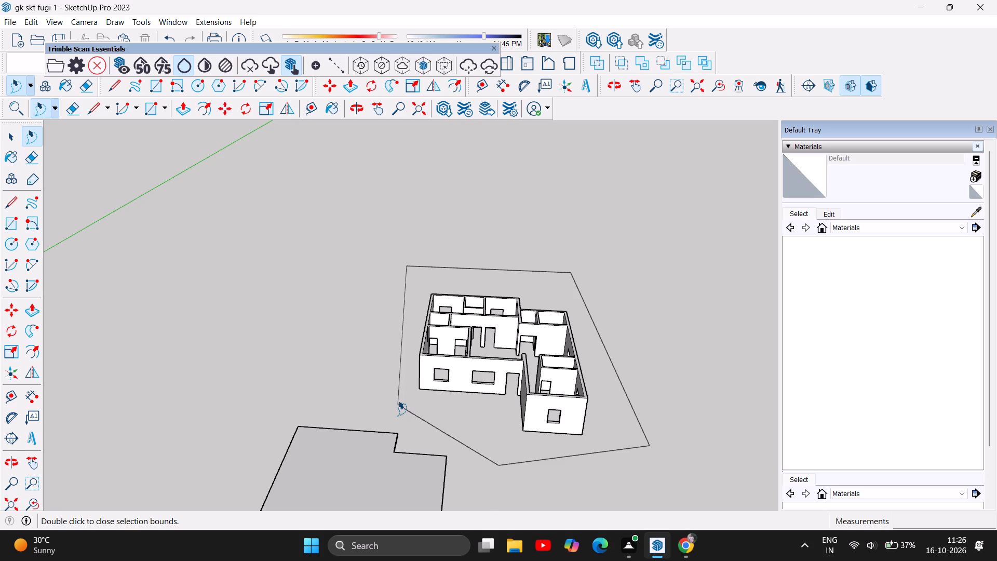
{"action": "left_click", "coordinate": [398, 401]}
{"action": "double_click", "coordinate": [395, 380]}
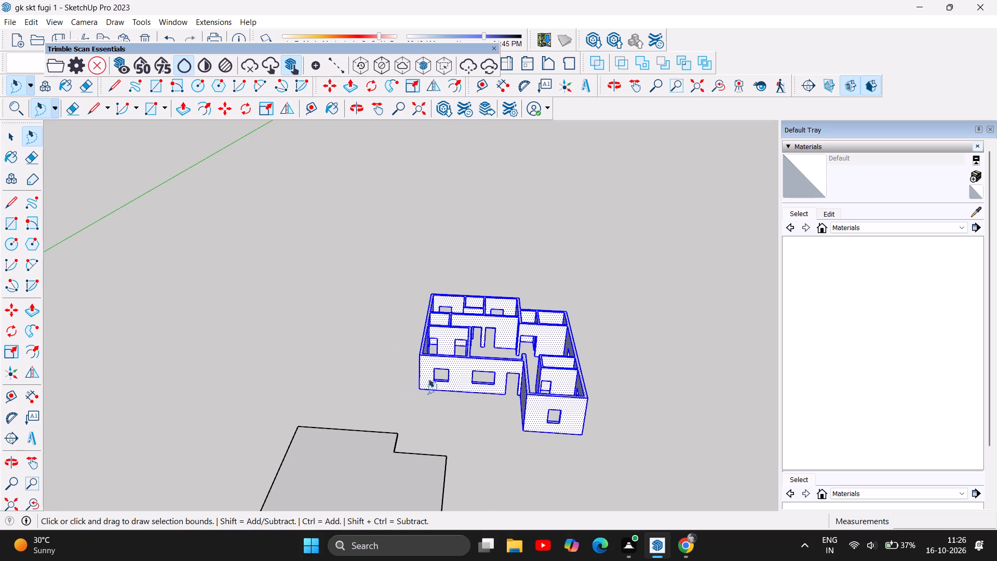
{"action": "right_click", "coordinate": [435, 371]}
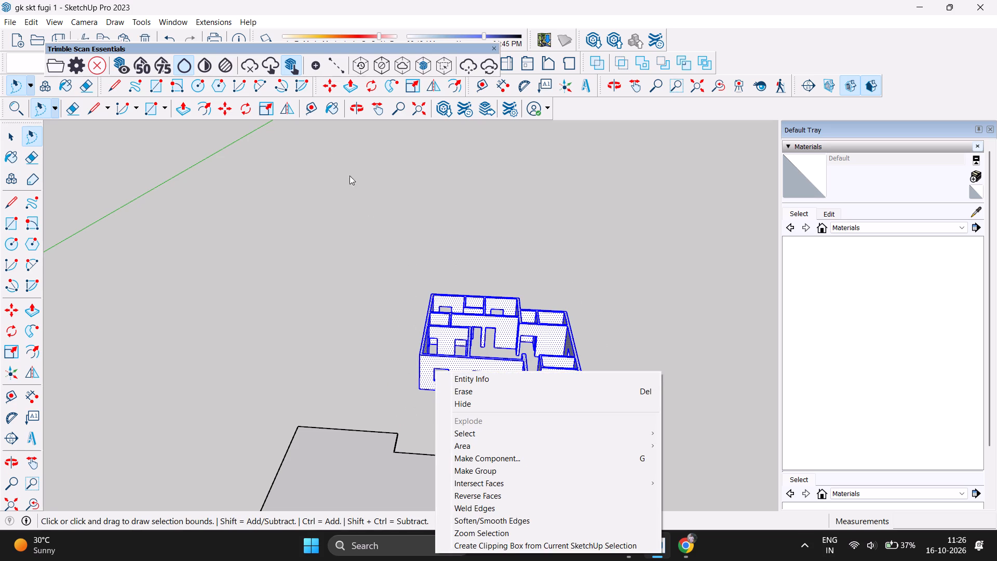
{"action": "left_click", "coordinate": [333, 87]}
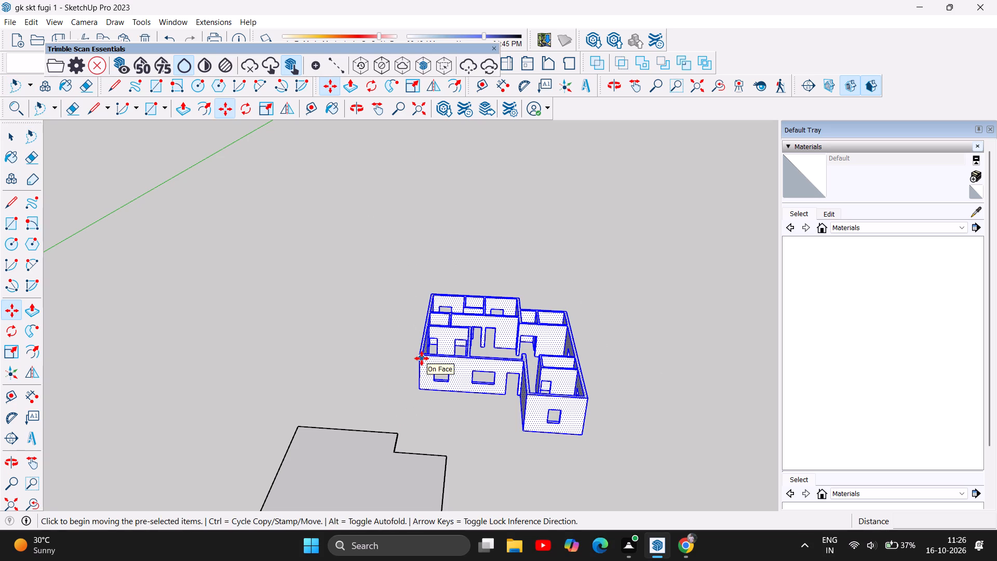
{"action": "scroll", "coordinate": [415, 400], "scroll_direction": "up", "scroll_amount": 10}
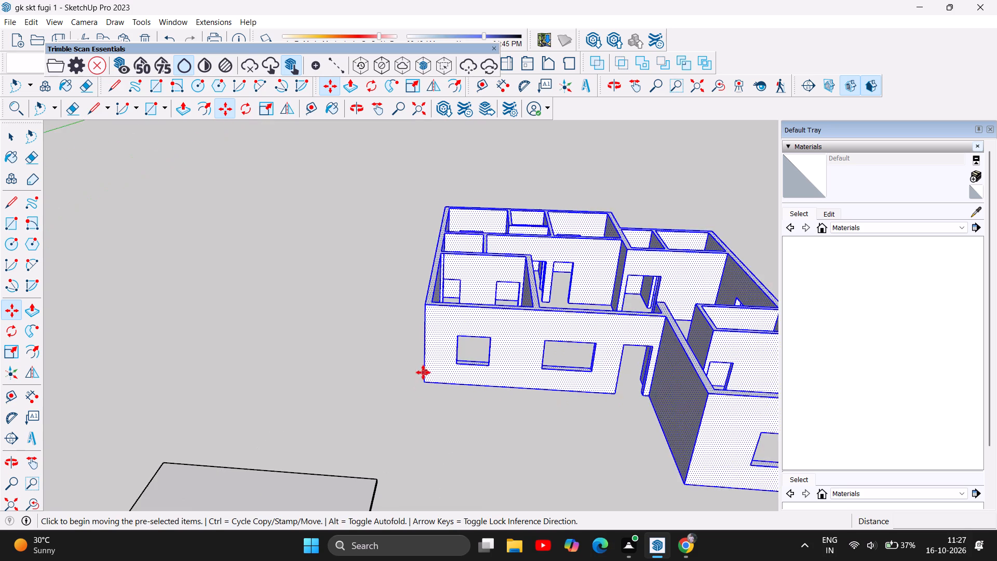
{"action": "scroll", "coordinate": [423, 372], "scroll_direction": "up", "scroll_amount": 19}
{"action": "scroll", "coordinate": [411, 389], "scroll_direction": "down", "scroll_amount": 3}
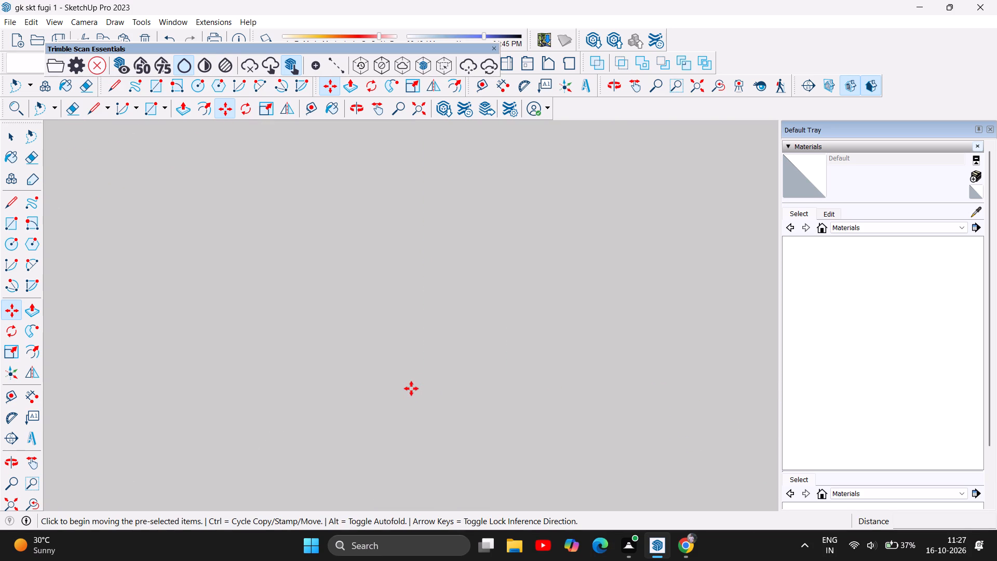
{"action": "scroll", "coordinate": [411, 389], "scroll_direction": "down", "scroll_amount": 2}
{"action": "left_click", "coordinate": [448, 362]}
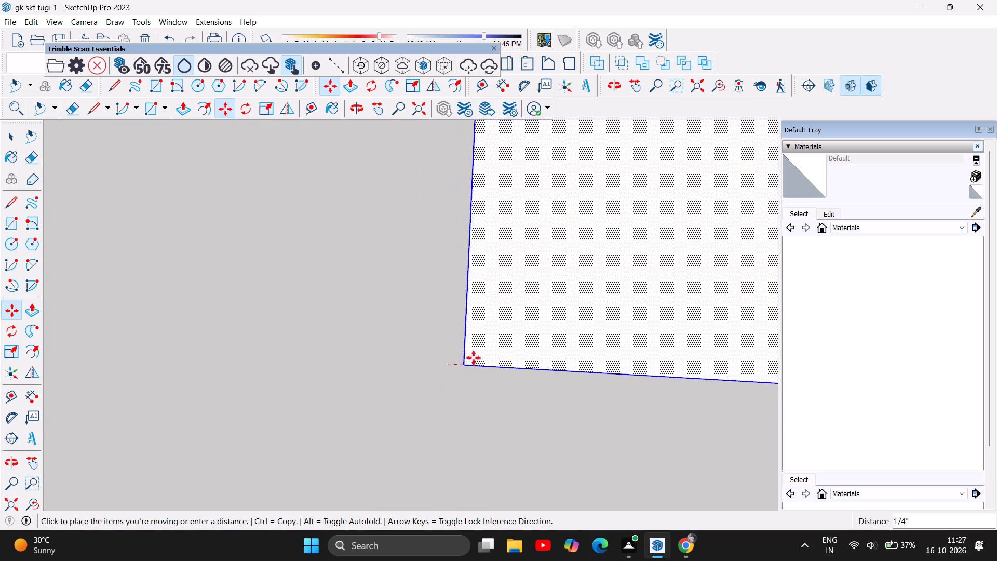
{"action": "scroll", "coordinate": [485, 355], "scroll_direction": "down", "scroll_amount": 16}
{"action": "scroll", "coordinate": [529, 280], "scroll_direction": "down", "scroll_amount": 2}
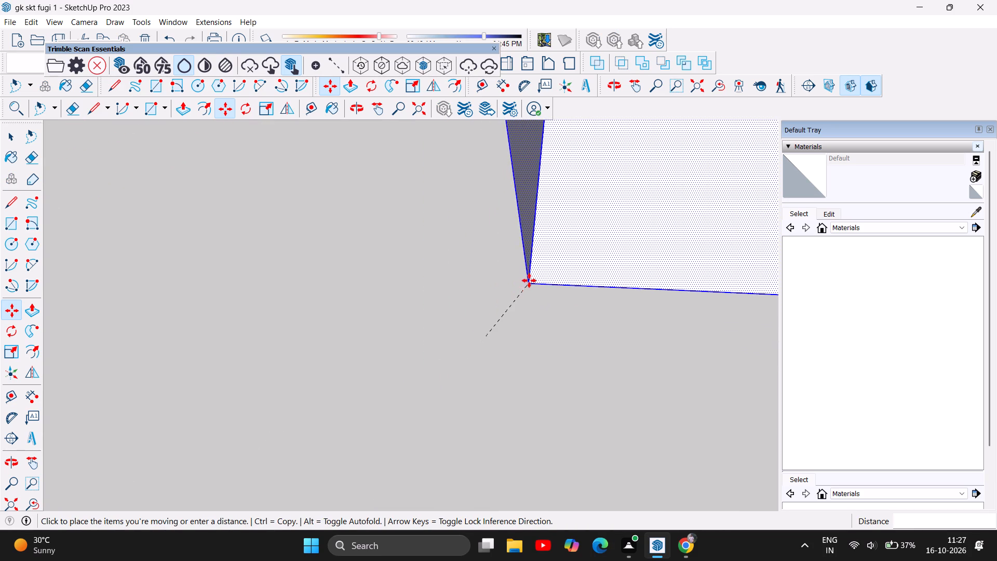
{"action": "scroll", "coordinate": [529, 280], "scroll_direction": "down", "scroll_amount": 2}
{"action": "scroll", "coordinate": [473, 317], "scroll_direction": "down", "scroll_amount": 7}
{"action": "scroll", "coordinate": [429, 333], "scroll_direction": "down", "scroll_amount": 13}
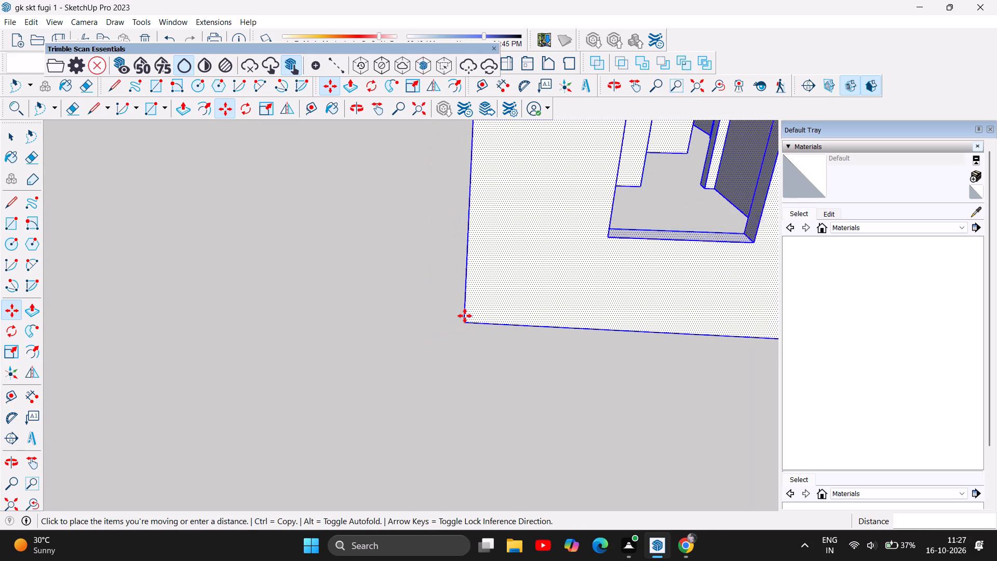
{"action": "scroll", "coordinate": [459, 311], "scroll_direction": "down", "scroll_amount": 18}
{"action": "scroll", "coordinate": [486, 278], "scroll_direction": "down", "scroll_amount": 19}
{"action": "scroll", "coordinate": [505, 268], "scroll_direction": "down", "scroll_amount": 2}
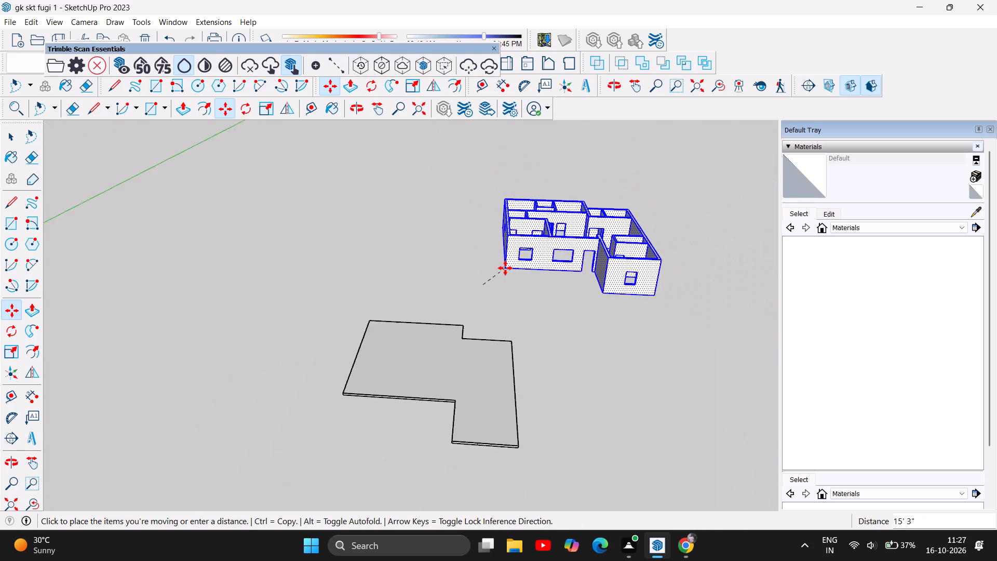
{"action": "scroll", "coordinate": [505, 268], "scroll_direction": "down", "scroll_amount": 3}
{"action": "scroll", "coordinate": [405, 342], "scroll_direction": "up", "scroll_amount": 6}
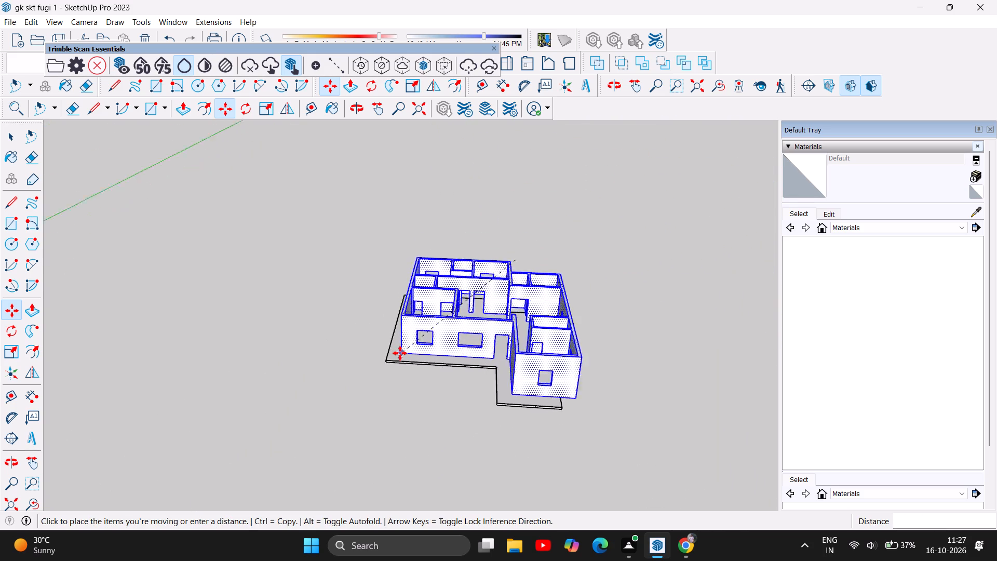
{"action": "scroll", "coordinate": [400, 353], "scroll_direction": "up", "scroll_amount": 16}
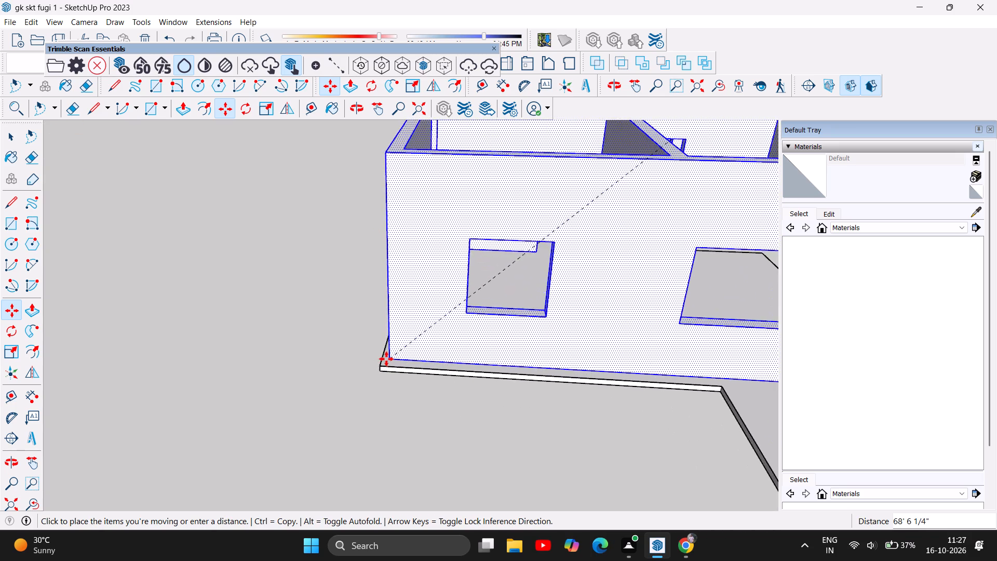
{"action": "scroll", "coordinate": [386, 359], "scroll_direction": "up", "scroll_amount": 15}
{"action": "scroll", "coordinate": [385, 370], "scroll_direction": "up", "scroll_amount": 6}
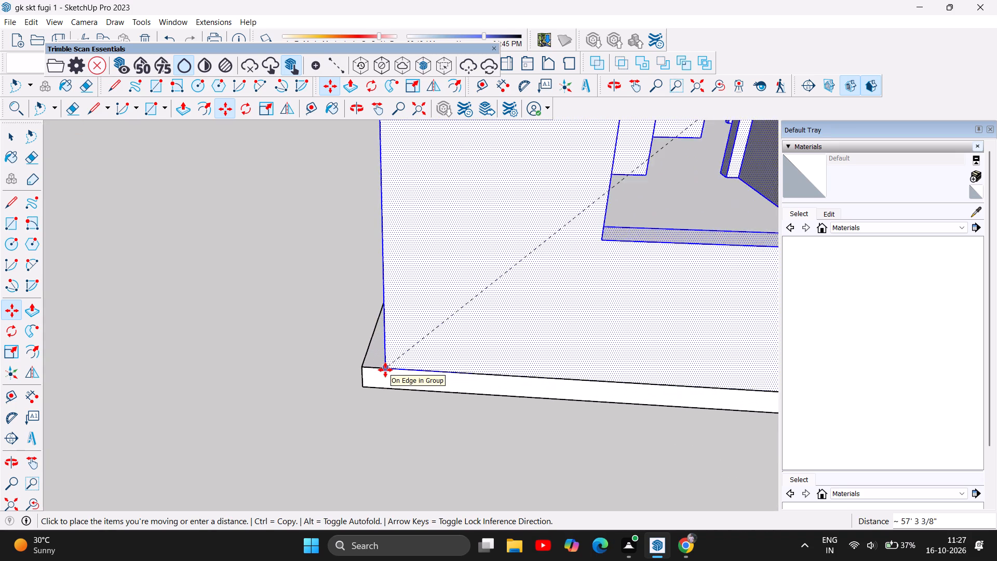
{"action": "scroll", "coordinate": [385, 370], "scroll_direction": "up", "scroll_amount": 7}
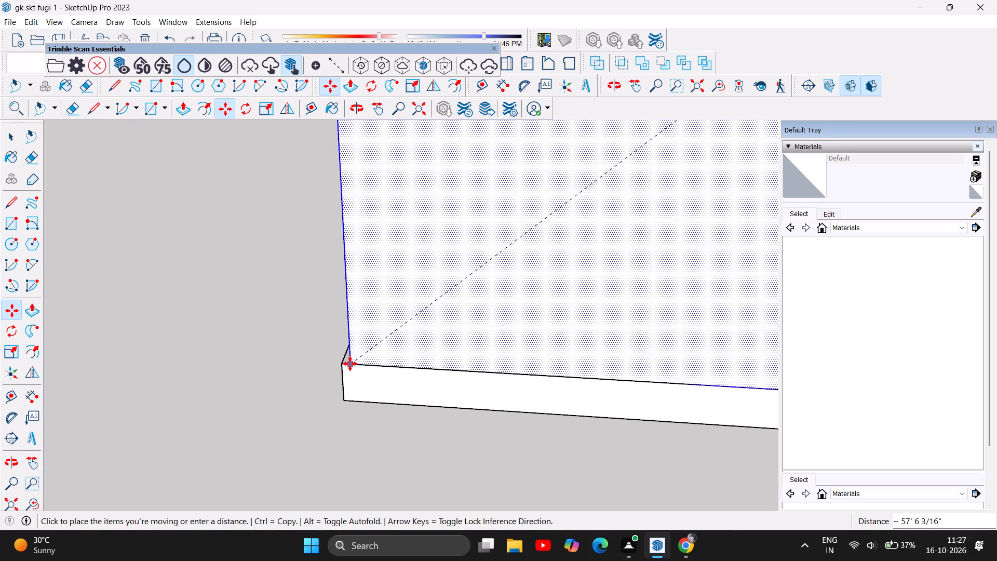
{"action": "left_click", "coordinate": [344, 362]}
{"action": "scroll", "coordinate": [244, 413], "scroll_direction": "down", "scroll_amount": 2}
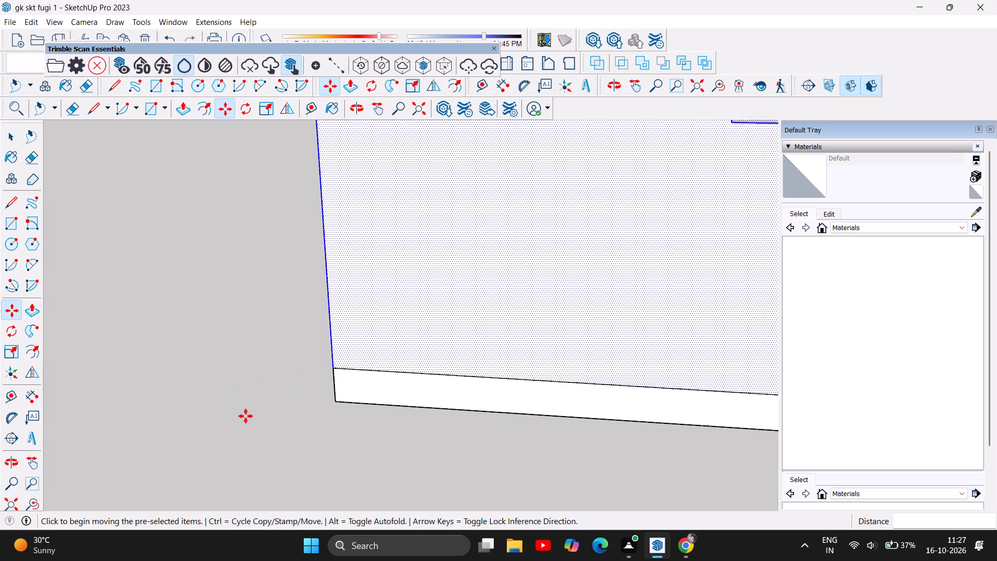
{"action": "scroll", "coordinate": [246, 416], "scroll_direction": "down", "scroll_amount": 17}
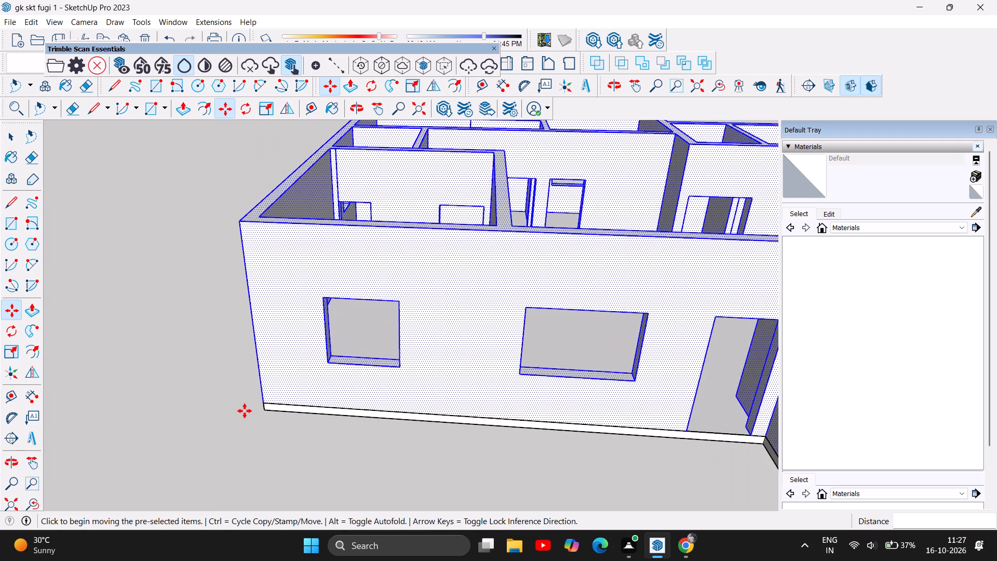
{"action": "scroll", "coordinate": [245, 411], "scroll_direction": "down", "scroll_amount": 7}
{"action": "scroll", "coordinate": [301, 398], "scroll_direction": "down", "scroll_amount": 4}
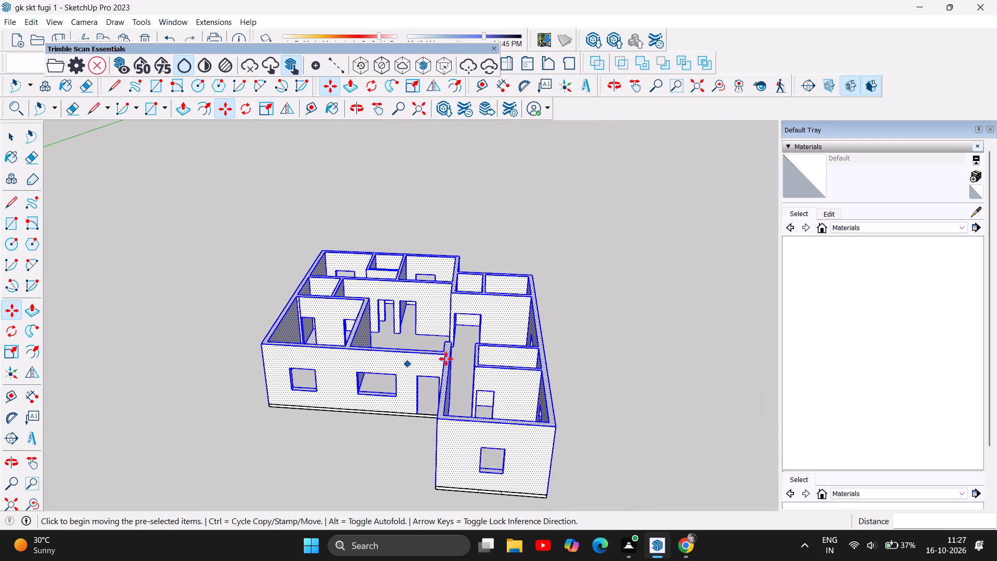
{"action": "left_click", "coordinate": [627, 355]}
{"action": "left_click", "coordinate": [627, 355]}
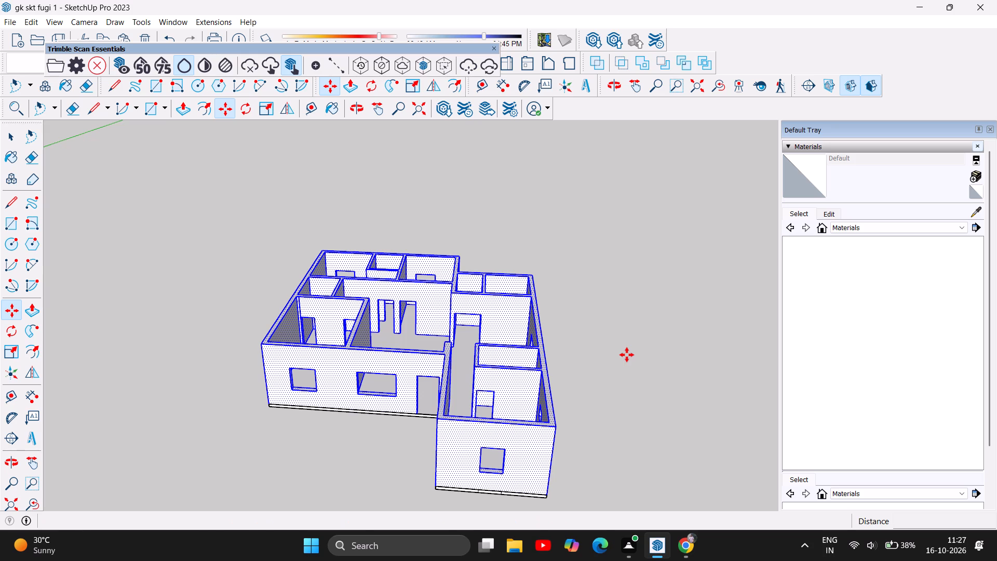
{"action": "key", "text": "Escape"}
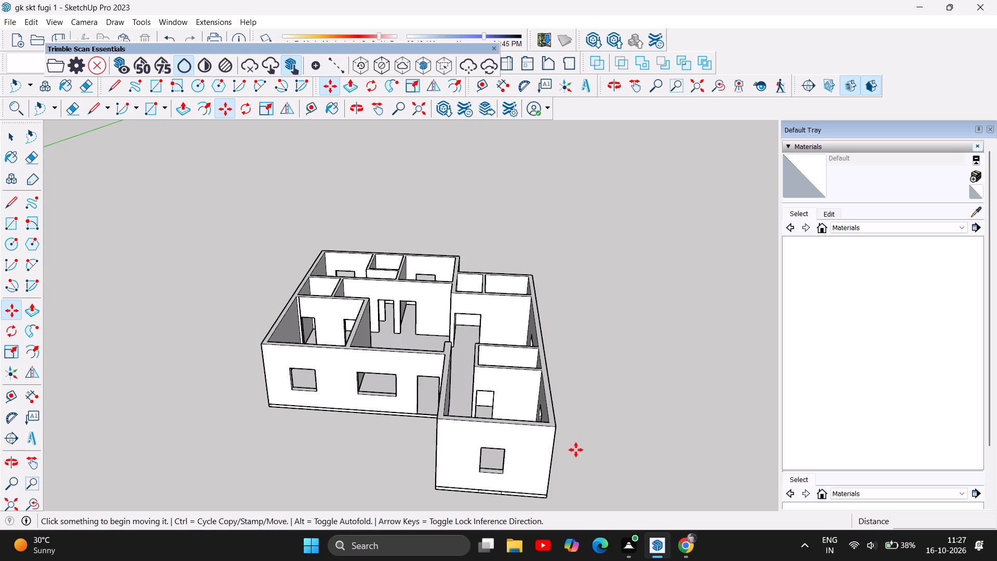
Examine the house on the floor slab from above and from several sides, checking the rooms, openings and wall-to-slab alignment.
{"action": "scroll", "coordinate": [576, 450], "scroll_direction": "up", "scroll_amount": 7}
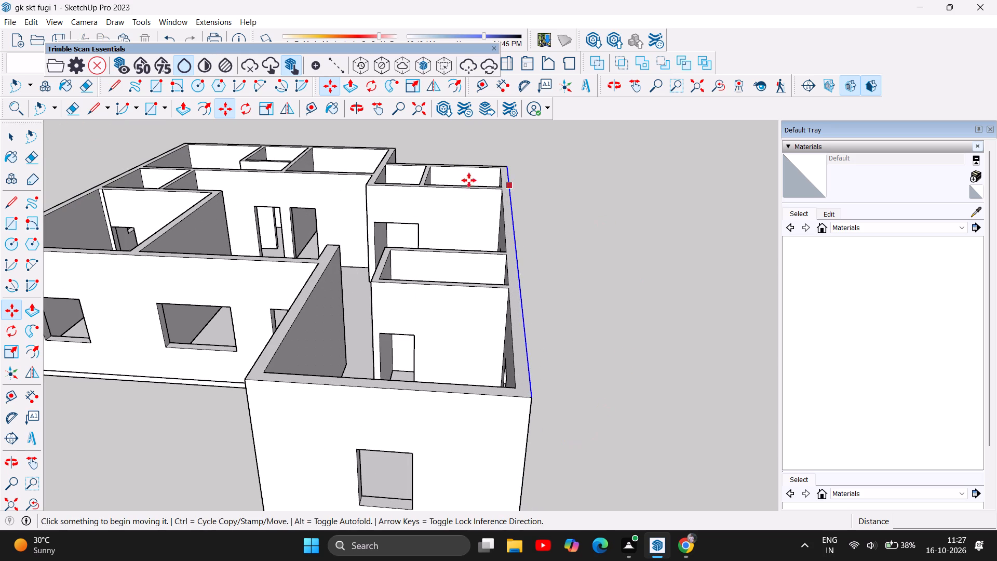
{"action": "left_click", "coordinate": [357, 106]}
{"action": "left_click_drag", "start_coordinate": [224, 353], "coordinate": [297, 339]}
{"action": "scroll", "coordinate": [329, 337], "scroll_direction": "down", "scroll_amount": 5}
{"action": "left_click_drag", "start_coordinate": [309, 253], "coordinate": [330, 429]}
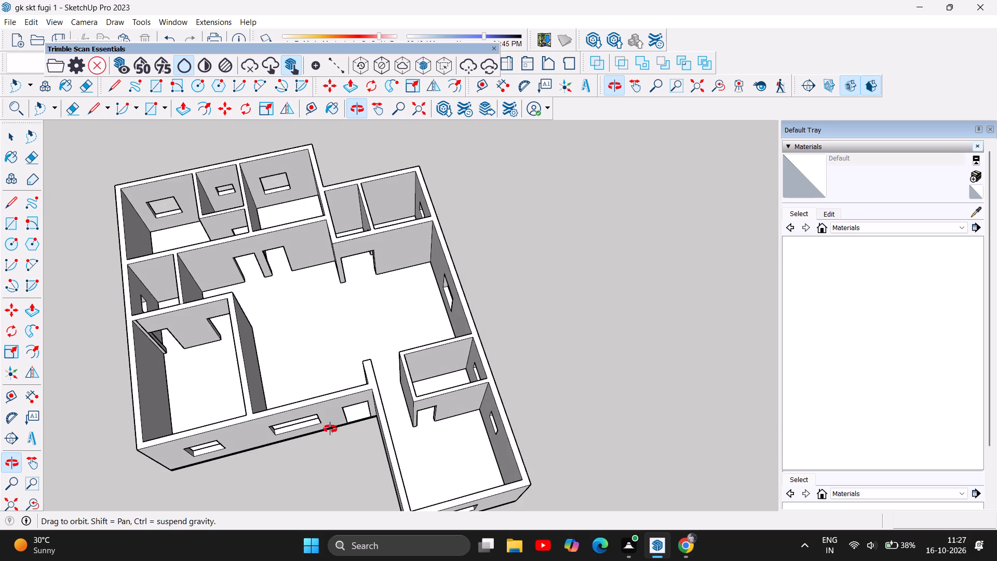
{"action": "left_click_drag", "start_coordinate": [347, 304], "coordinate": [312, 351]}
{"action": "left_click_drag", "start_coordinate": [422, 320], "coordinate": [402, 318]}
{"action": "left_click_drag", "start_coordinate": [401, 318], "coordinate": [392, 322]}
{"action": "left_click_drag", "start_coordinate": [449, 305], "coordinate": [312, 312]}
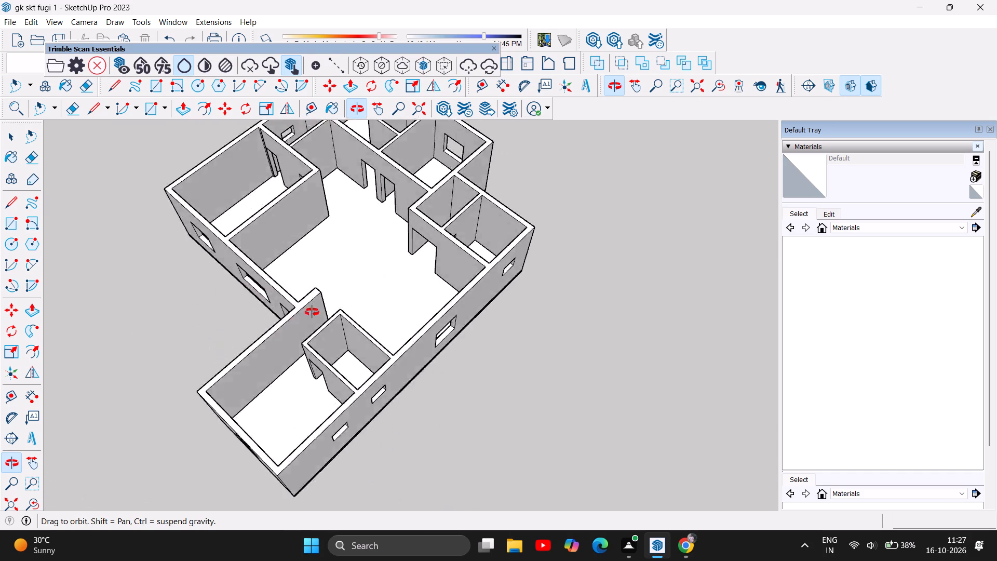
{"action": "left_click_drag", "start_coordinate": [312, 312], "coordinate": [454, 381]}
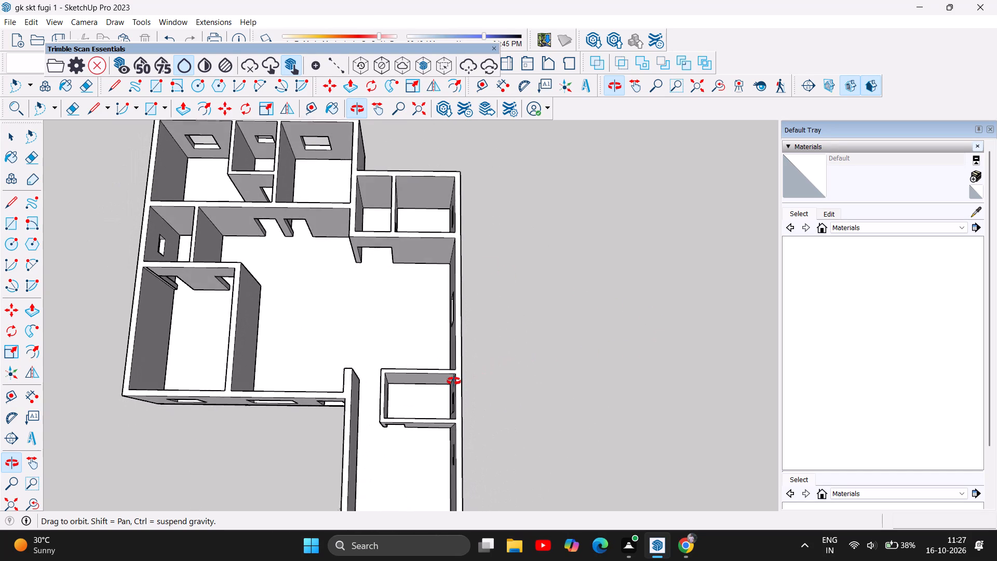
{"action": "left_click_drag", "start_coordinate": [454, 381], "coordinate": [441, 379]}
{"action": "scroll", "coordinate": [589, 297], "scroll_direction": "down", "scroll_amount": 6}
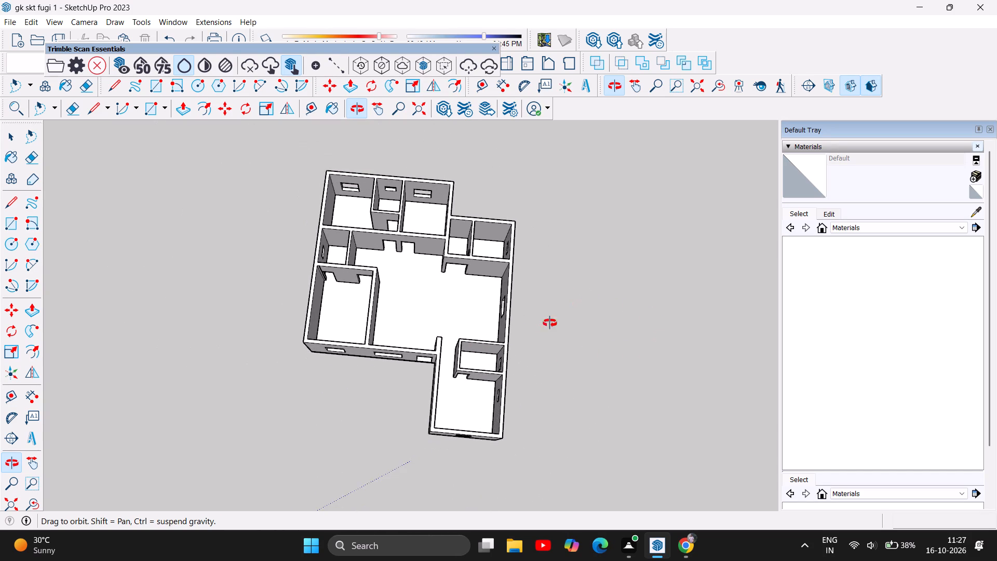
{"action": "left_click_drag", "start_coordinate": [444, 323], "coordinate": [513, 305]}
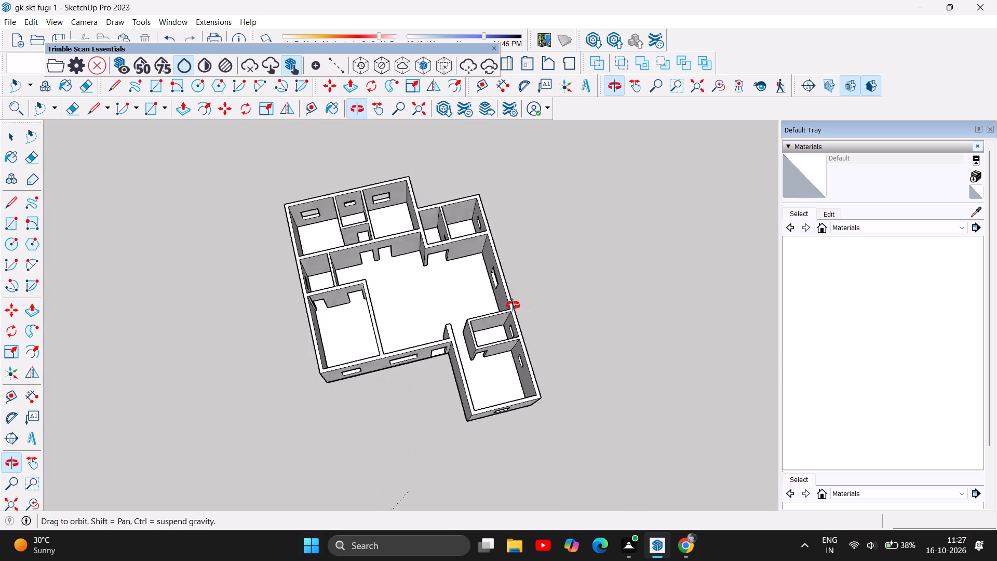
{"action": "left_click_drag", "start_coordinate": [513, 305], "coordinate": [497, 208]}
{"action": "left_click_drag", "start_coordinate": [617, 327], "coordinate": [270, 212]}
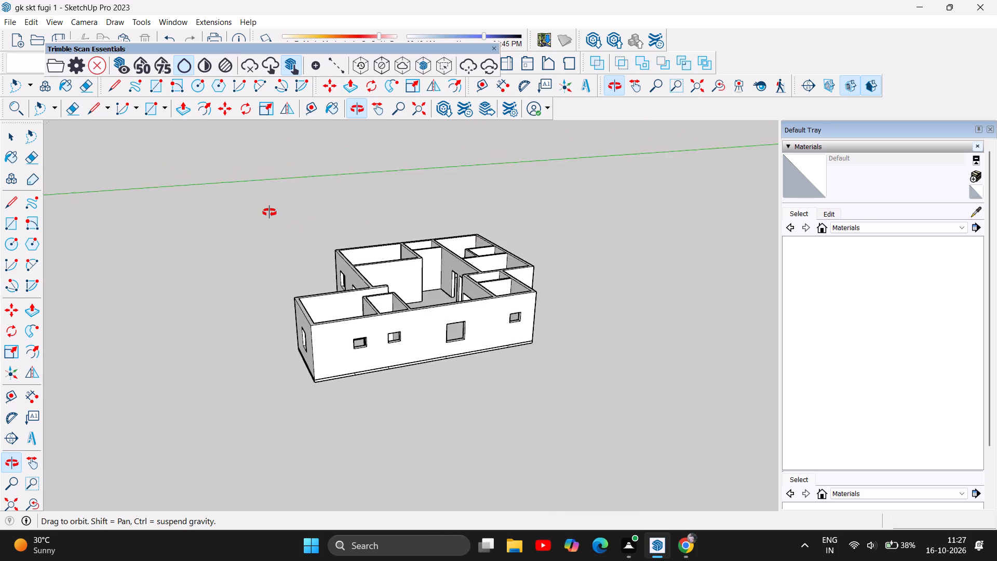
{"action": "left_click_drag", "start_coordinate": [270, 212], "coordinate": [590, 309]}
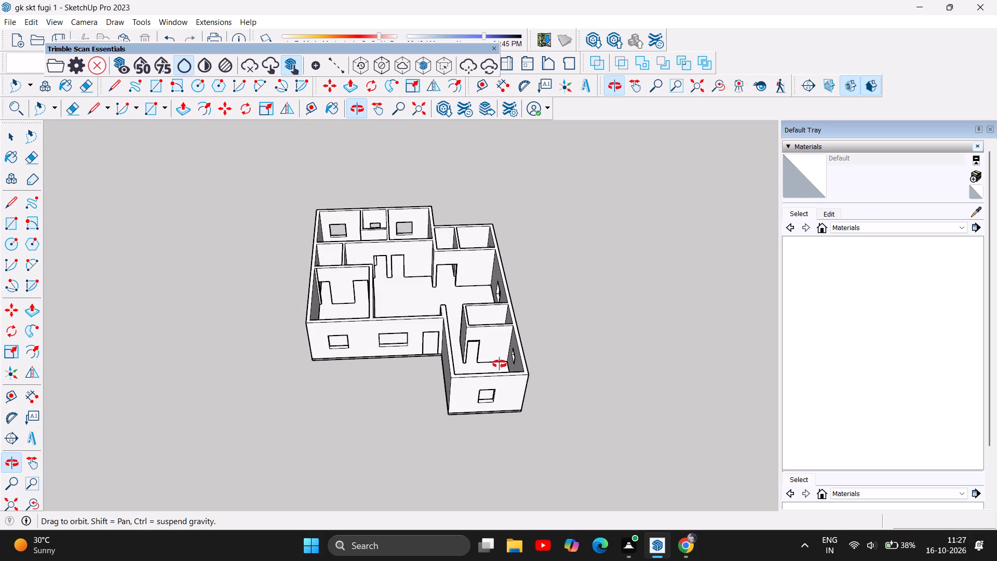
{"action": "scroll", "coordinate": [499, 364], "scroll_direction": "down", "scroll_amount": 5}
{"action": "scroll", "coordinate": [434, 315], "scroll_direction": "down", "scroll_amount": 16}
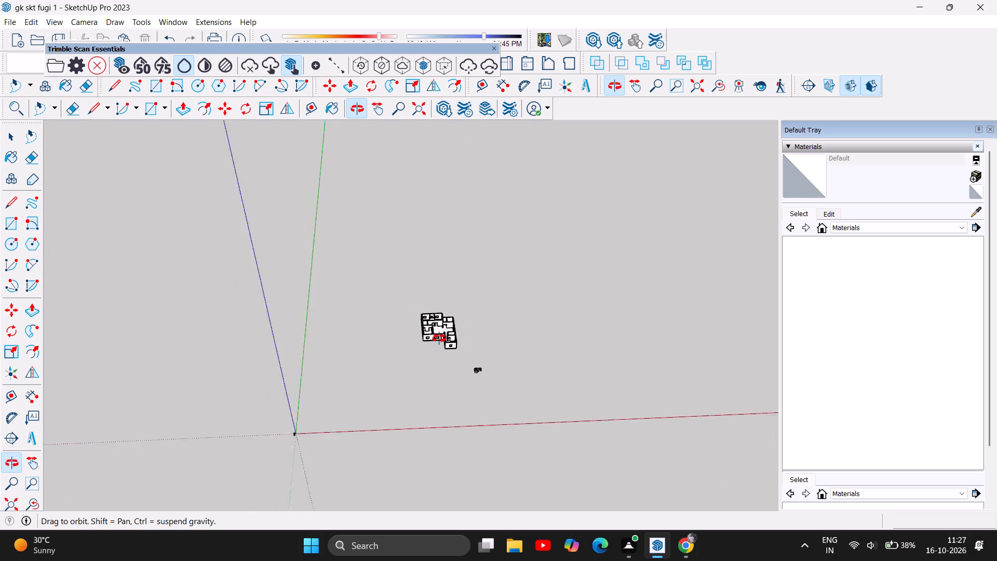
{"action": "scroll", "coordinate": [439, 339], "scroll_direction": "down", "scroll_amount": 4}
{"action": "scroll", "coordinate": [439, 339], "scroll_direction": "up", "scroll_amount": 18}
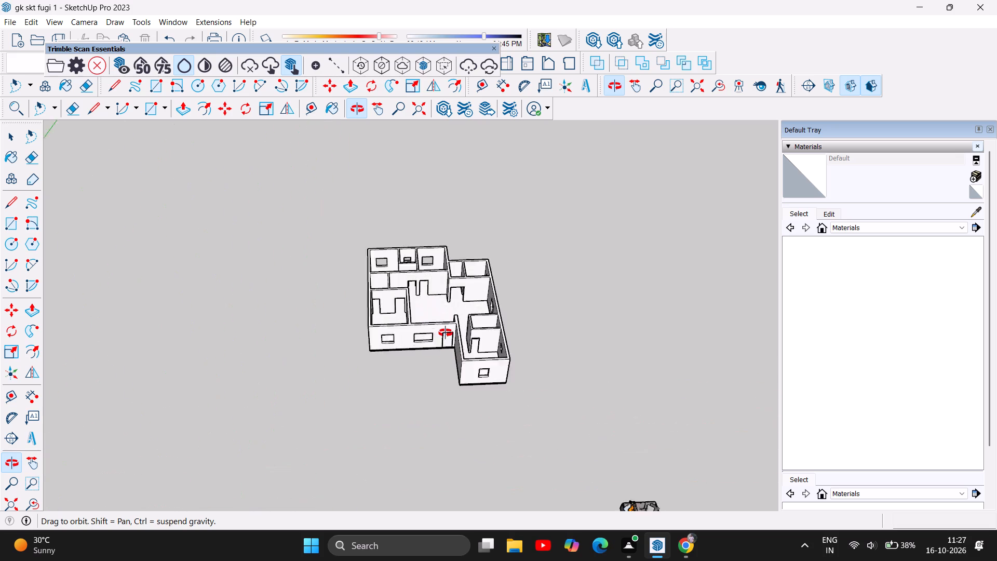
Examine the house on its slab from above, through the rooms and along the long outer side wall.
{"action": "scroll", "coordinate": [446, 333], "scroll_direction": "up", "scroll_amount": 8}
{"action": "scroll", "coordinate": [446, 333], "scroll_direction": "down", "scroll_amount": 17}
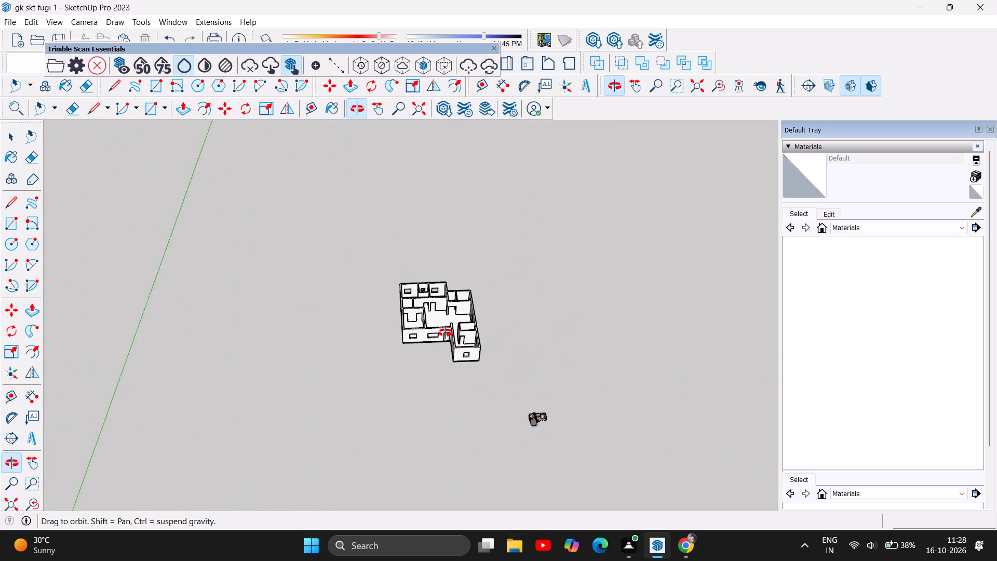
{"action": "scroll", "coordinate": [446, 333], "scroll_direction": "down", "scroll_amount": 9}
{"action": "scroll", "coordinate": [446, 333], "scroll_direction": "up", "scroll_amount": 6}
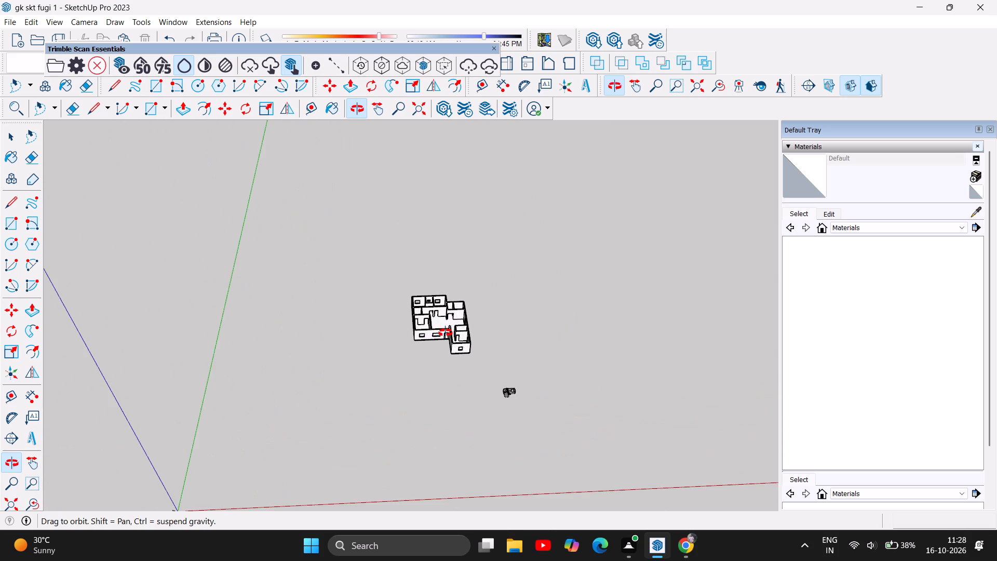
{"action": "scroll", "coordinate": [446, 333], "scroll_direction": "up", "scroll_amount": 18}
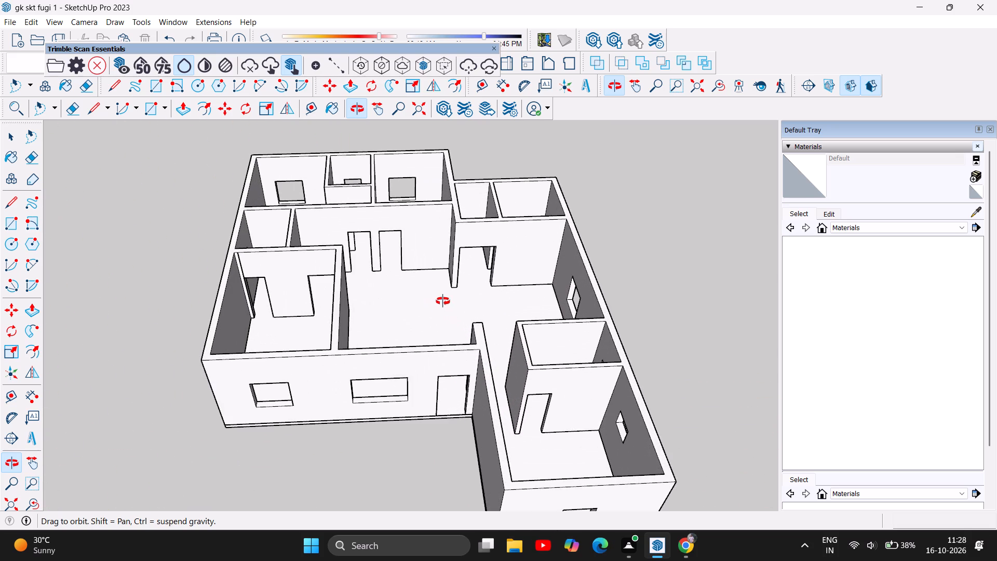
{"action": "scroll", "coordinate": [437, 306], "scroll_direction": "up", "scroll_amount": 4}
{"action": "left_click_drag", "start_coordinate": [470, 314], "coordinate": [354, 261]}
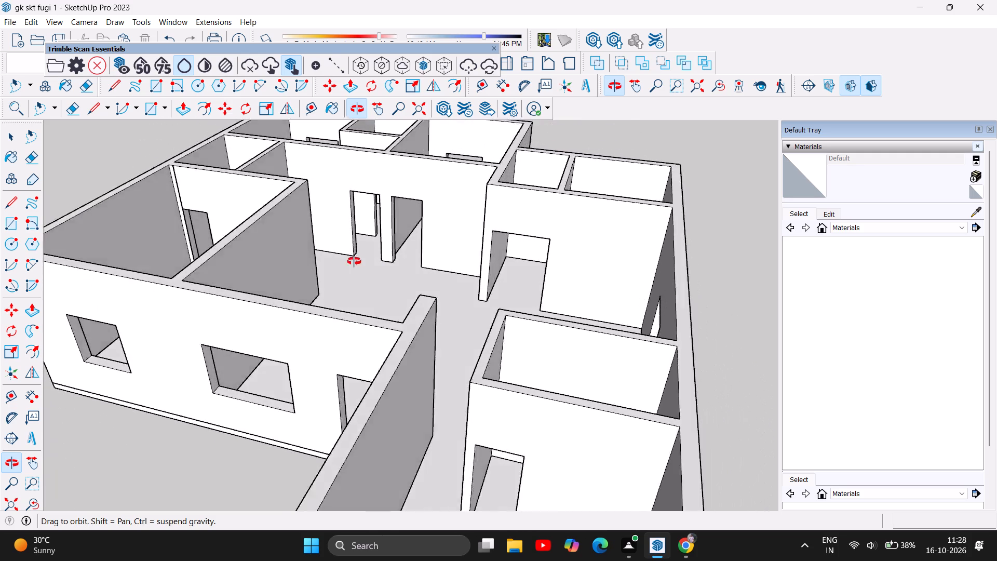
{"action": "left_click_drag", "start_coordinate": [354, 261], "coordinate": [117, 236]}
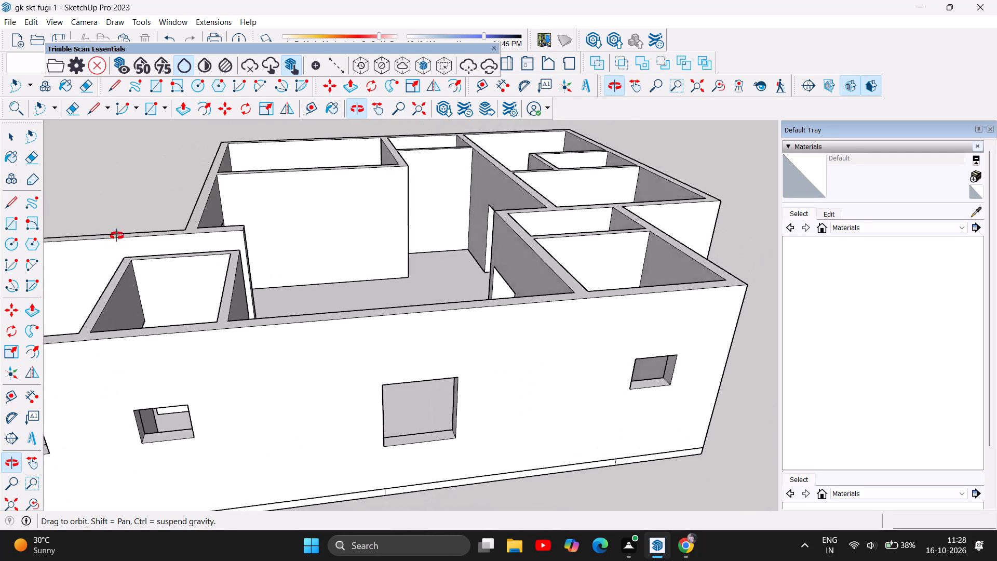
{"action": "left_click_drag", "start_coordinate": [117, 236], "coordinate": [444, 241]}
Delete the two stray vertical lines on the slab edge below the projecting front room's window.
{"action": "scroll", "coordinate": [442, 275], "scroll_direction": "down", "scroll_amount": 11}
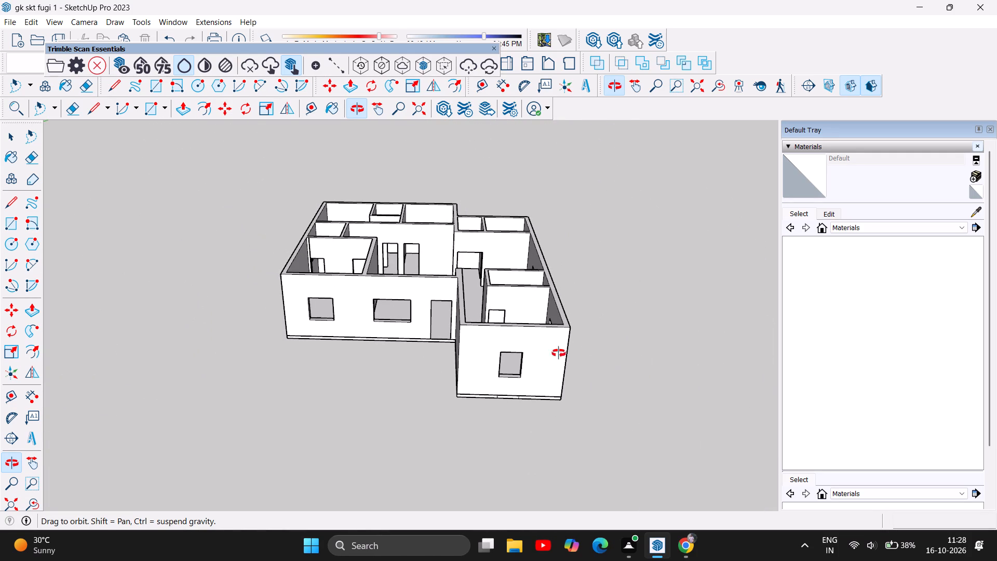
{"action": "scroll", "coordinate": [520, 388], "scroll_direction": "up", "scroll_amount": 14}
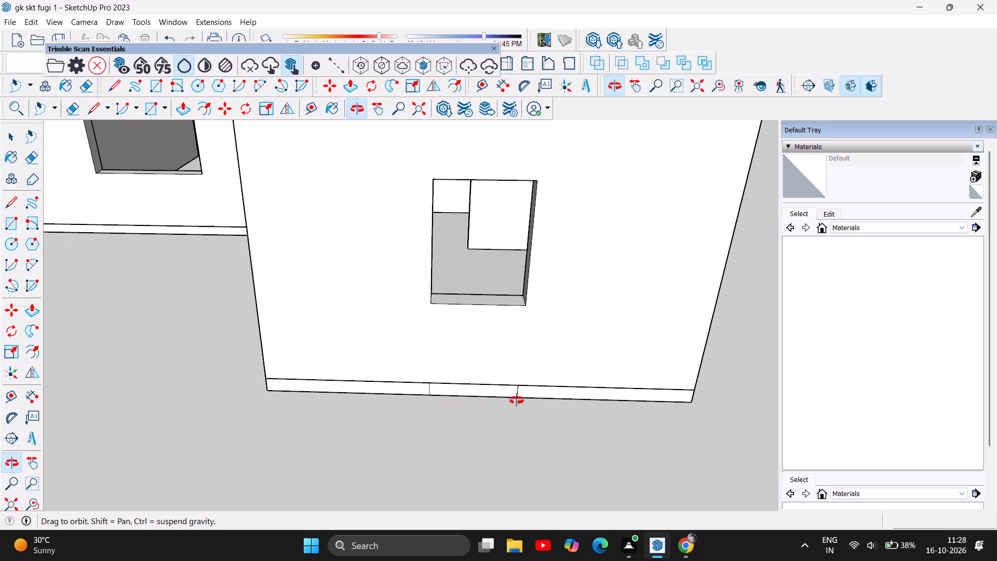
{"action": "scroll", "coordinate": [517, 400], "scroll_direction": "up", "scroll_amount": 1}
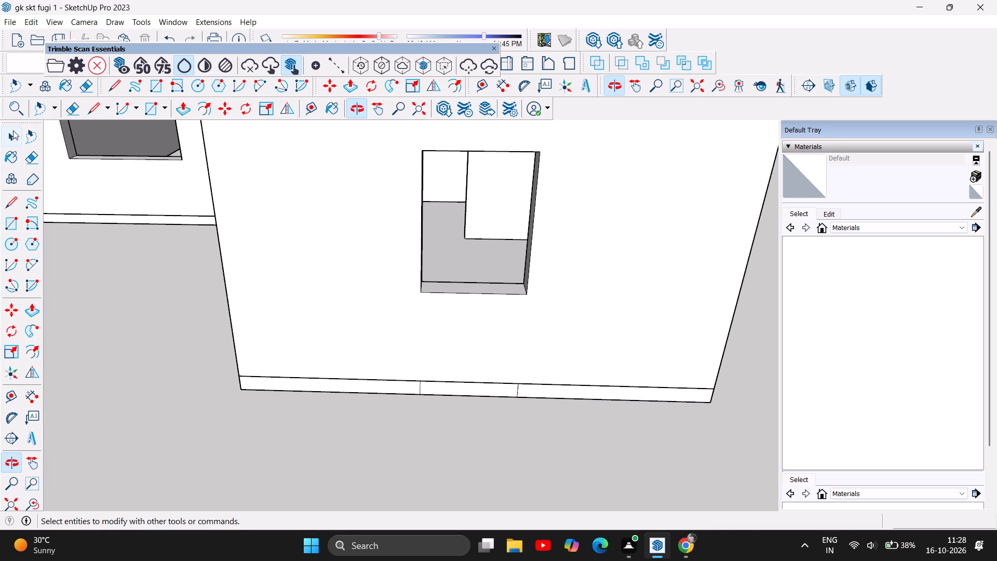
{"action": "left_click", "coordinate": [13, 130]}
{"action": "left_click", "coordinate": [421, 388]}
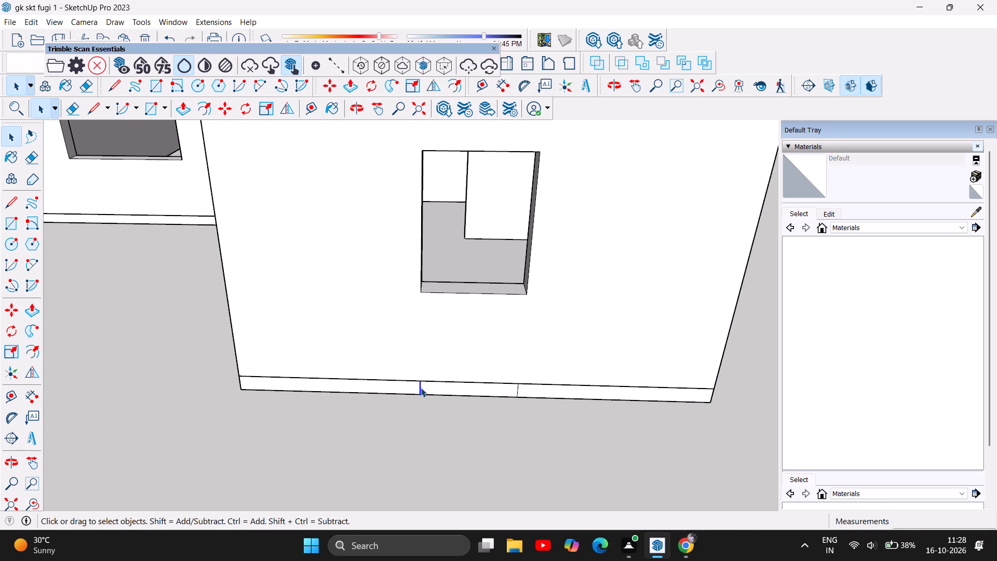
{"action": "key", "text": "Delete"}
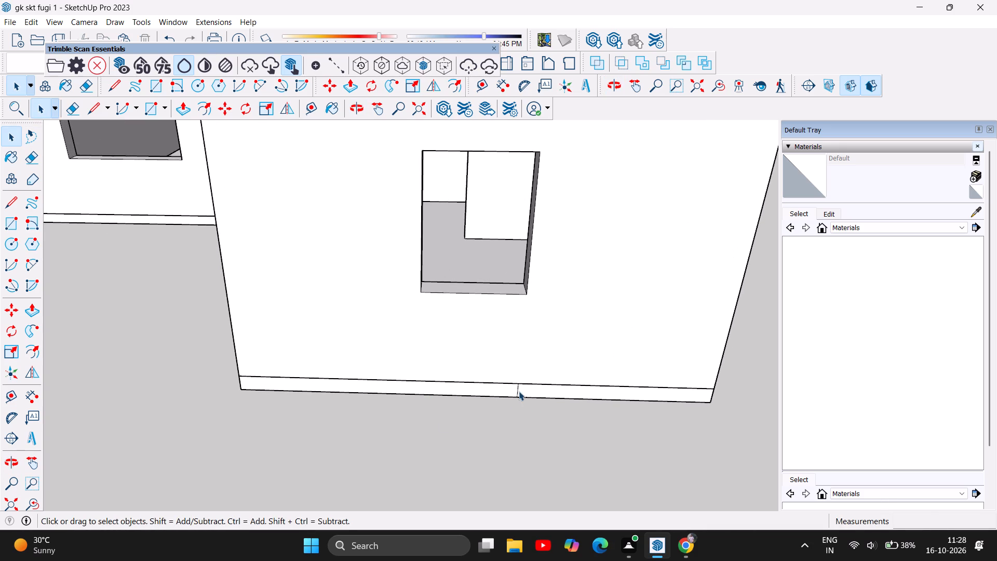
{"action": "left_click", "coordinate": [517, 390]}
{"action": "key", "text": "Delete"}
Delete the three stray vertical lines on the slab edge below the long side wall's two small windows and large window.
{"action": "scroll", "coordinate": [462, 427], "scroll_direction": "down", "scroll_amount": 5}
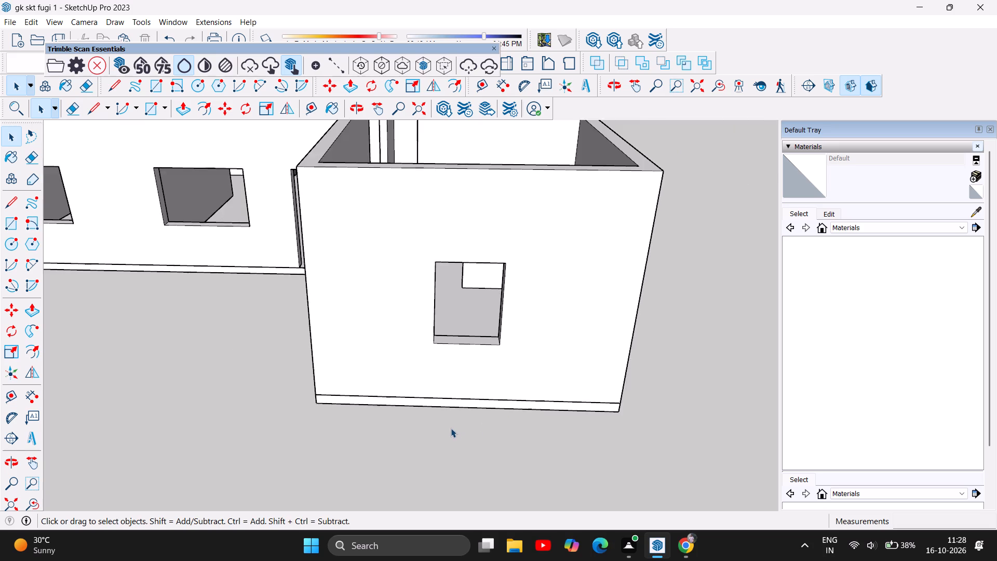
{"action": "scroll", "coordinate": [451, 425], "scroll_direction": "down", "scroll_amount": 11}
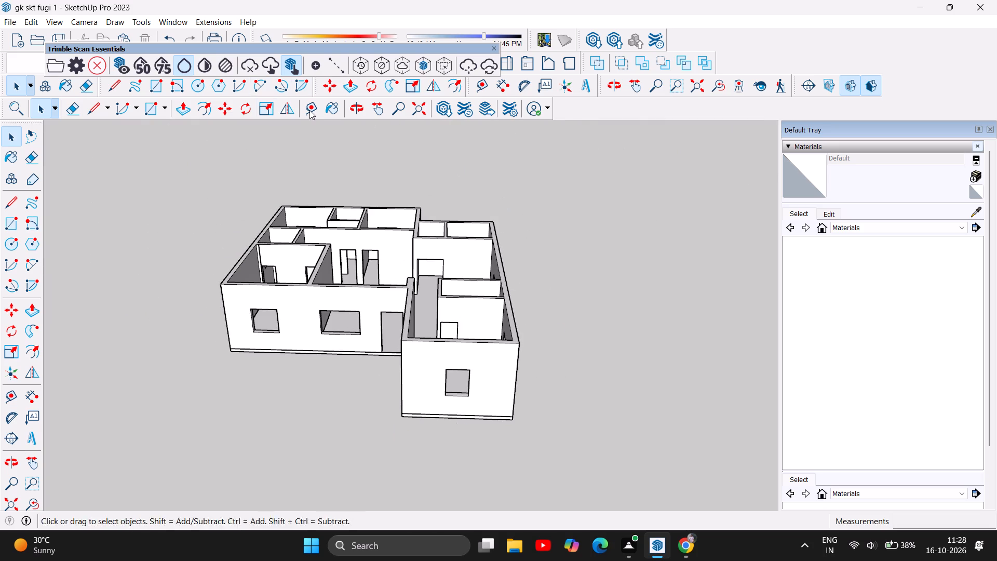
{"action": "left_click", "coordinate": [358, 113]}
{"action": "left_click_drag", "start_coordinate": [561, 279], "coordinate": [250, 248]}
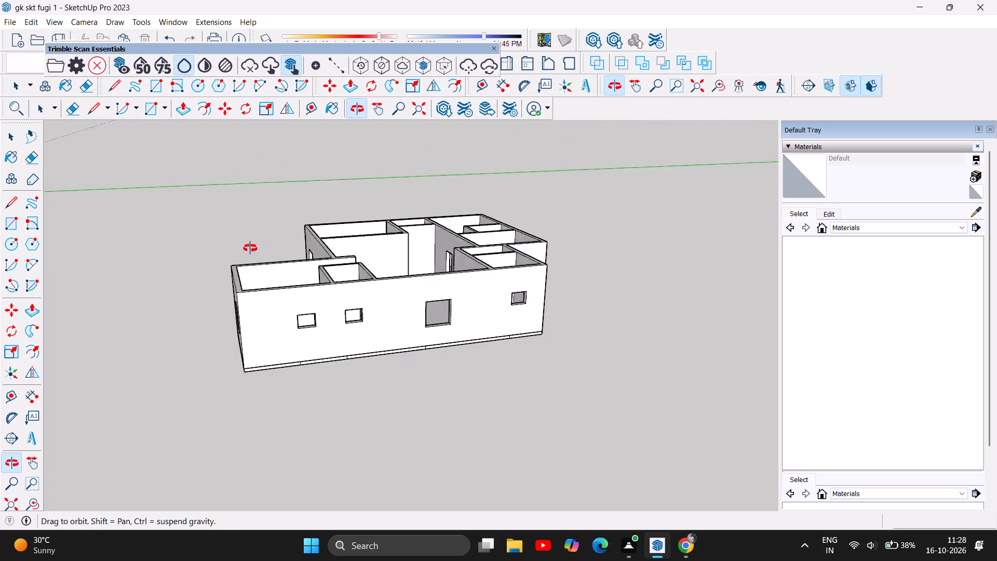
{"action": "left_click_drag", "start_coordinate": [250, 248], "coordinate": [233, 248]}
{"action": "scroll", "coordinate": [312, 350], "scroll_direction": "up", "scroll_amount": 11}
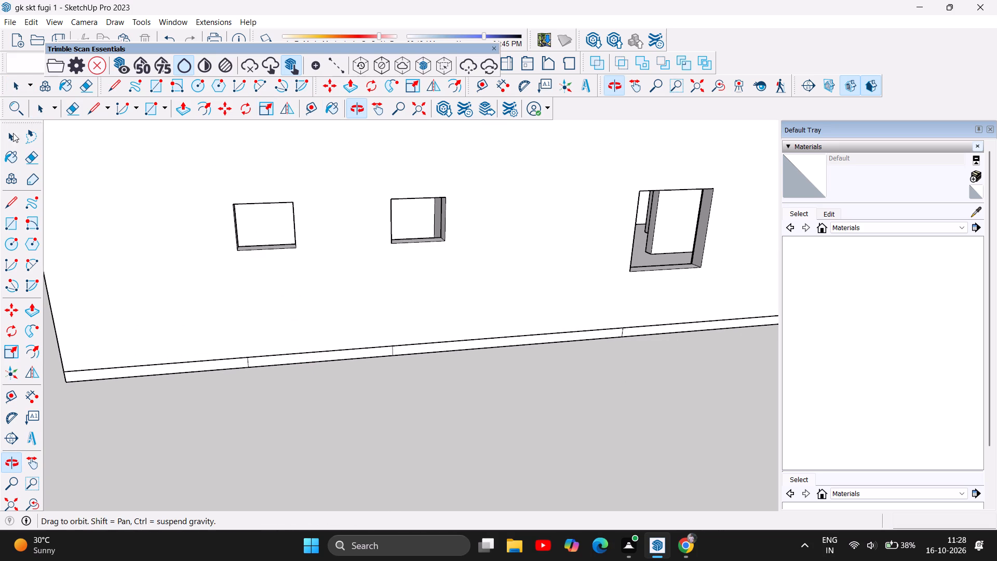
{"action": "left_click", "coordinate": [7, 137]}
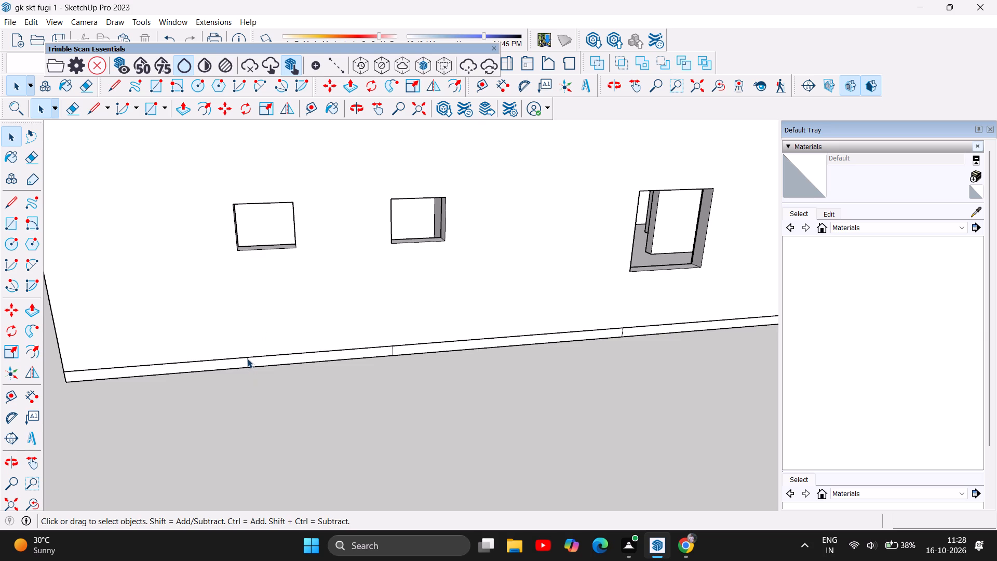
{"action": "left_click", "coordinate": [247, 358]}
{"action": "key", "text": "Delete"}
{"action": "left_click", "coordinate": [248, 363]}
{"action": "key", "text": "Delete"}
{"action": "left_click", "coordinate": [392, 350]}
{"action": "key", "text": "Delete"}
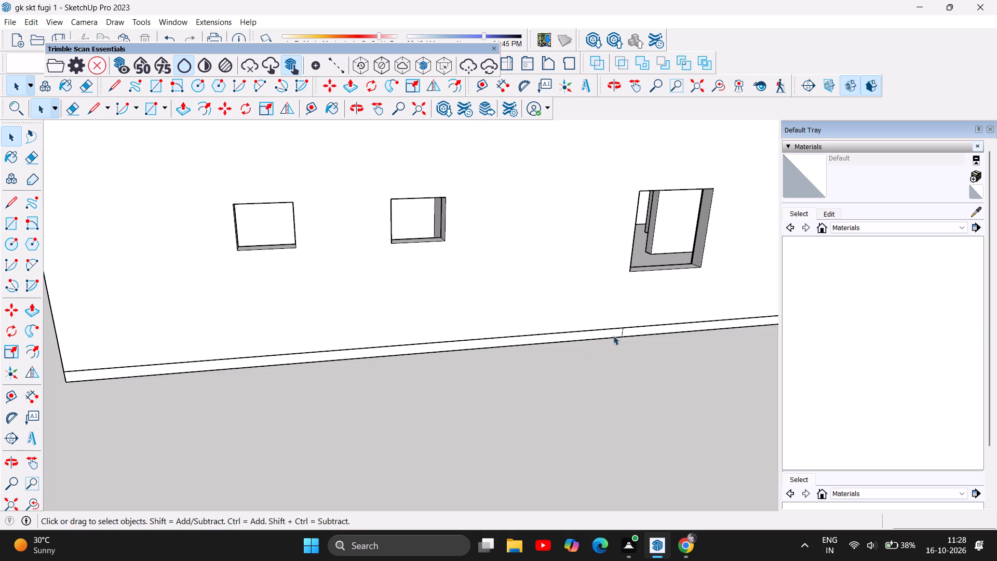
{"action": "left_click", "coordinate": [622, 330]}
{"action": "key", "text": "Delete"}
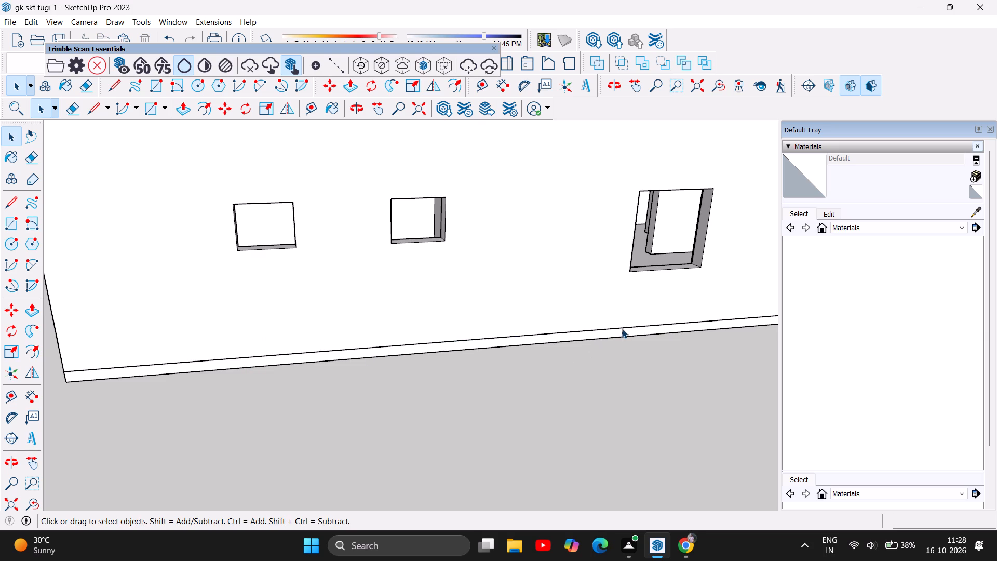
{"action": "left_click", "coordinate": [622, 329]}
{"action": "left_click", "coordinate": [622, 332]}
{"action": "key", "text": "Delete"}
Delete the stray vertical line on the slab edge below the small window at the long side wall's far end.
{"action": "scroll", "coordinate": [368, 360], "scroll_direction": "down", "scroll_amount": 7}
{"action": "scroll", "coordinate": [704, 324], "scroll_direction": "up", "scroll_amount": 4}
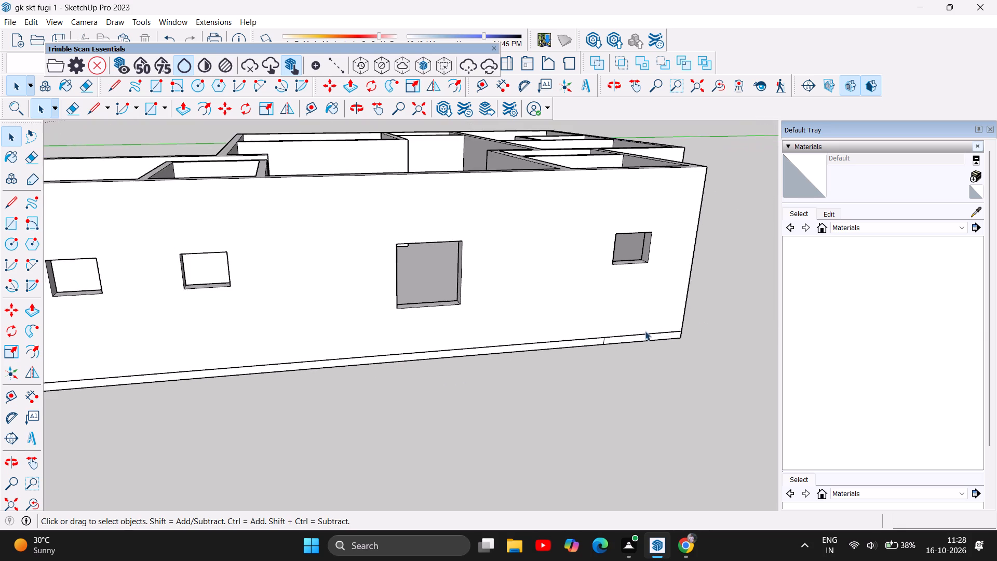
{"action": "scroll", "coordinate": [644, 332], "scroll_direction": "up", "scroll_amount": 6}
{"action": "scroll", "coordinate": [592, 338], "scroll_direction": "up", "scroll_amount": 5}
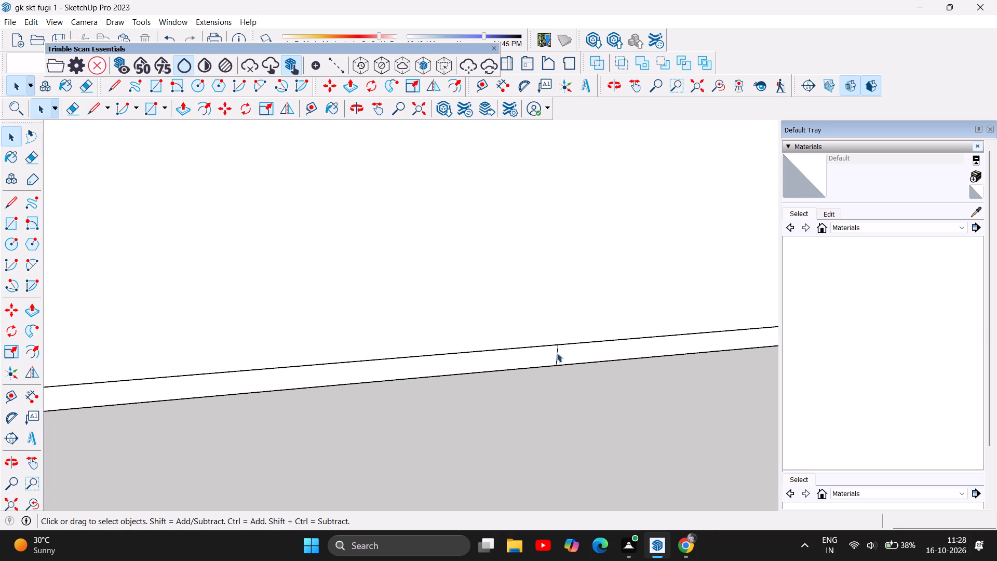
{"action": "left_click", "coordinate": [557, 353]}
{"action": "key", "text": "Delete"}
Examine the slab edge around the remaining outer walls and at the front entrance corner for stray lines.
{"action": "scroll", "coordinate": [342, 395], "scroll_direction": "down", "scroll_amount": 10}
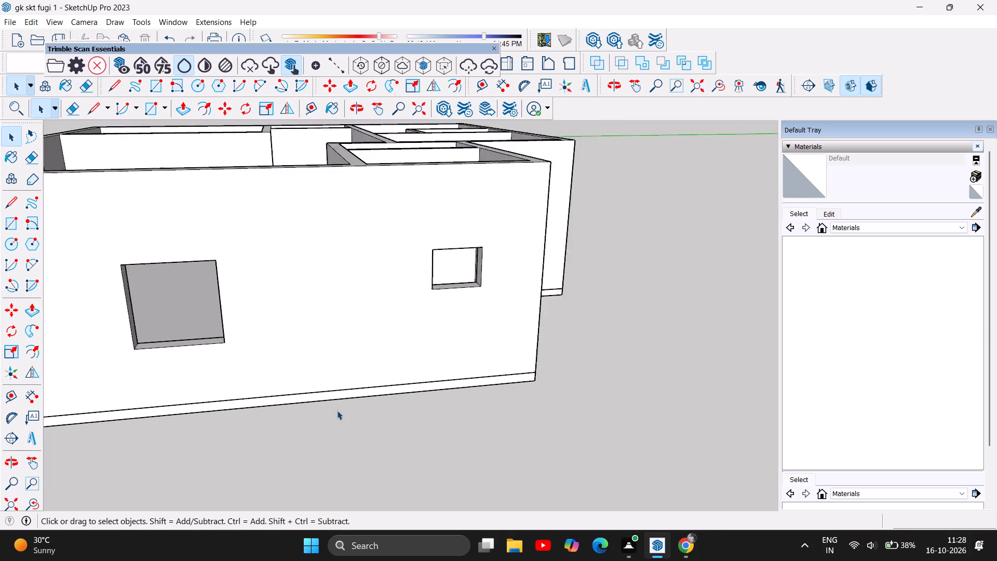
{"action": "scroll", "coordinate": [337, 410], "scroll_direction": "down", "scroll_amount": 3}
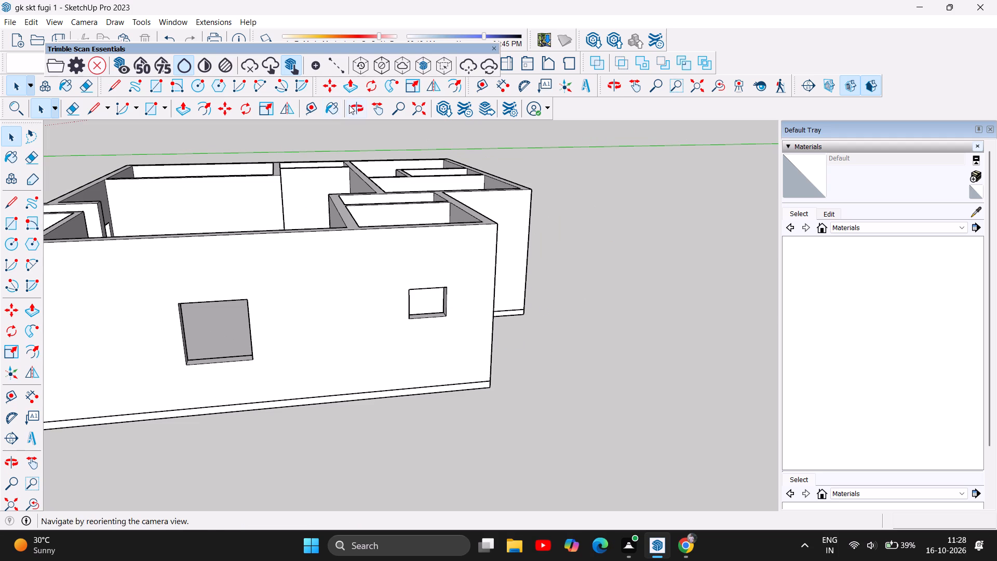
{"action": "left_click", "coordinate": [352, 103]}
{"action": "left_click_drag", "start_coordinate": [544, 254], "coordinate": [187, 243]}
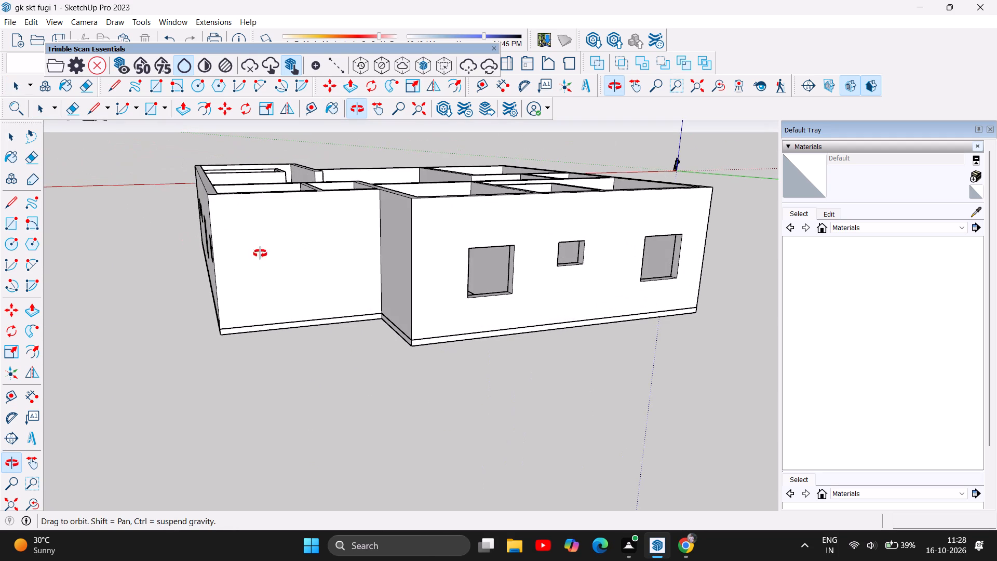
{"action": "left_click_drag", "start_coordinate": [526, 308], "coordinate": [280, 279]}
{"action": "left_click_drag", "start_coordinate": [590, 300], "coordinate": [298, 323]}
{"action": "left_click_drag", "start_coordinate": [515, 318], "coordinate": [322, 299]}
{"action": "left_click_drag", "start_coordinate": [514, 302], "coordinate": [303, 306]}
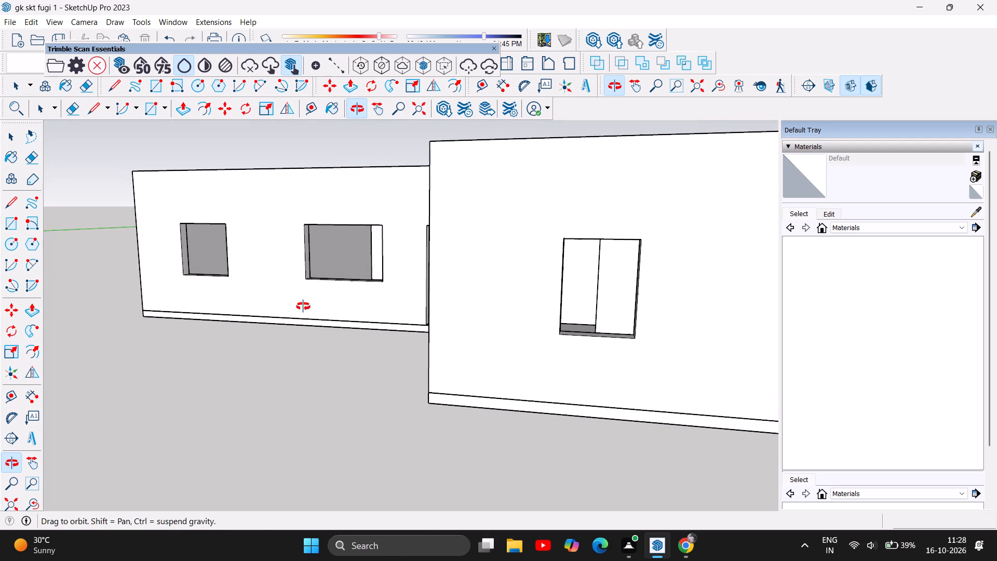
{"action": "left_click_drag", "start_coordinate": [368, 319], "coordinate": [433, 322]}
{"action": "scroll", "coordinate": [544, 316], "scroll_direction": "up", "scroll_amount": 4}
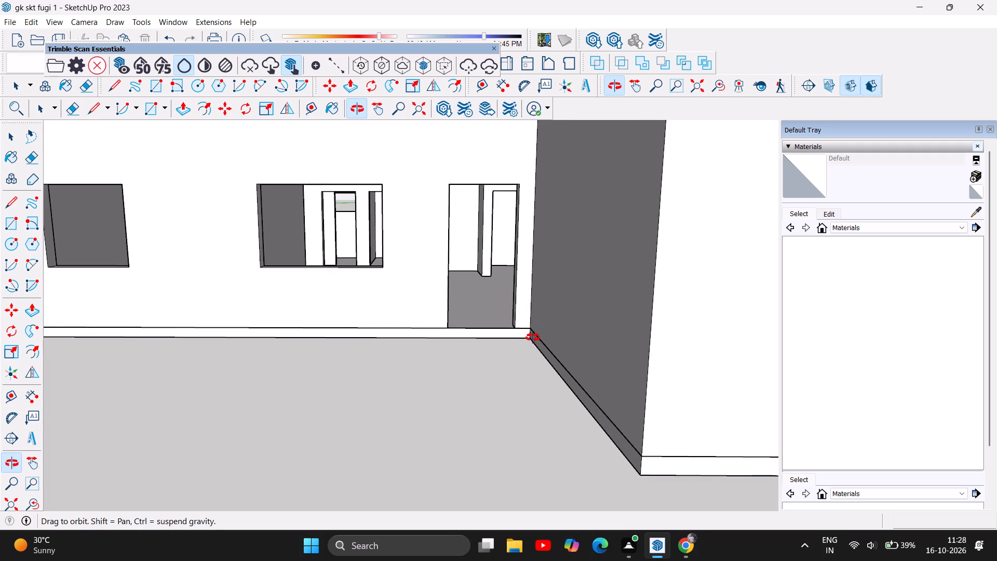
{"action": "scroll", "coordinate": [531, 336], "scroll_direction": "up", "scroll_amount": 11}
{"action": "scroll", "coordinate": [532, 375], "scroll_direction": "down", "scroll_amount": 12}
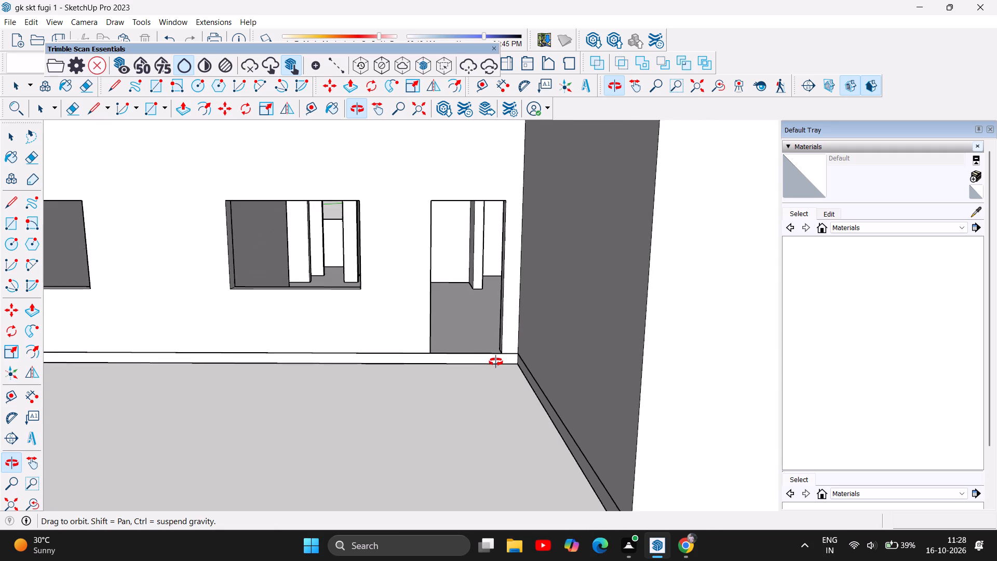
{"action": "scroll", "coordinate": [496, 367], "scroll_direction": "down", "scroll_amount": 12}
Examine the whole house from above and at an angle, checking the rooms, openings and floor.
{"action": "left_click_drag", "start_coordinate": [577, 330], "coordinate": [548, 439]}
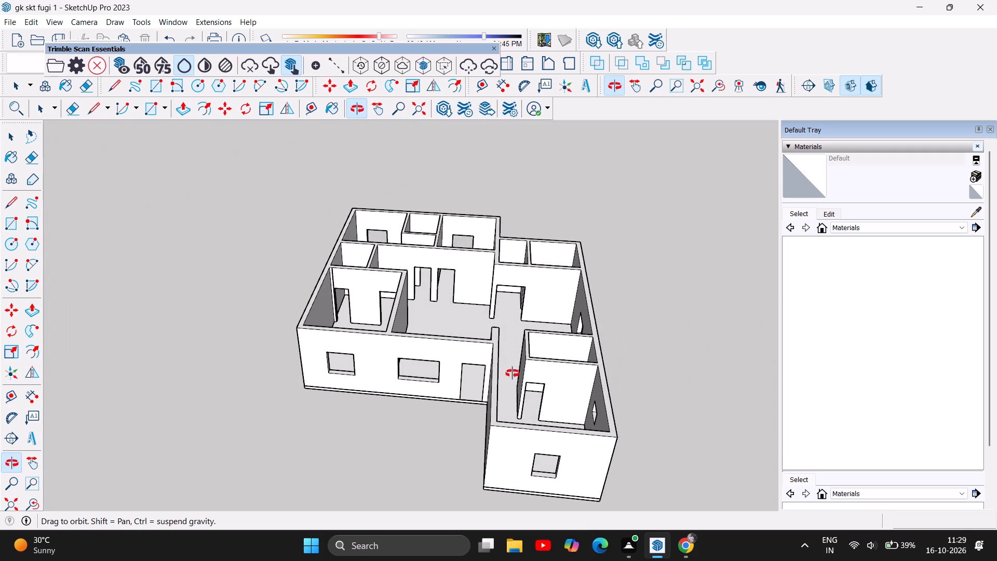
{"action": "left_click_drag", "start_coordinate": [479, 328], "coordinate": [484, 434]}
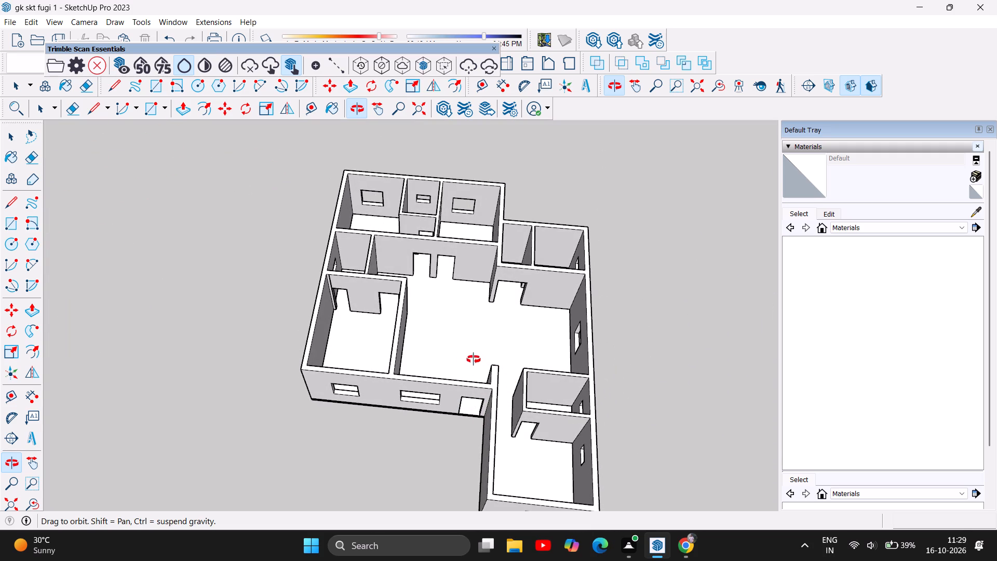
{"action": "left_click_drag", "start_coordinate": [440, 350], "coordinate": [441, 411]}
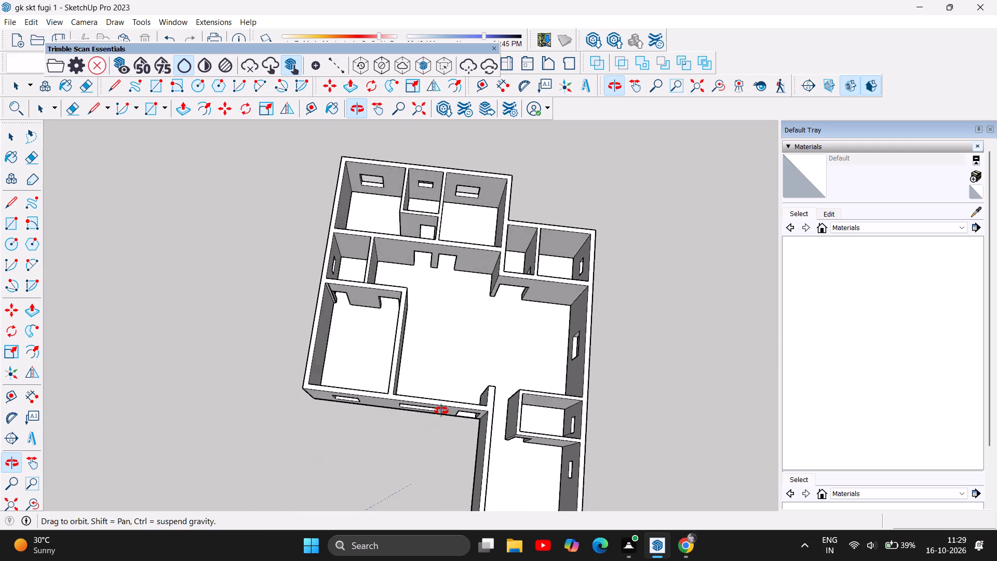
{"action": "left_click_drag", "start_coordinate": [441, 411], "coordinate": [719, 292]}
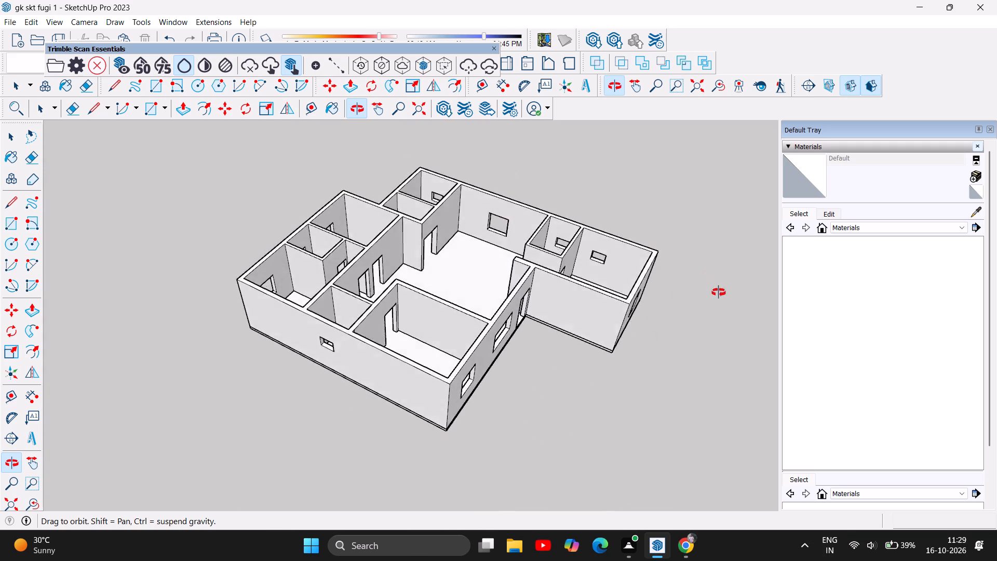
{"action": "left_click_drag", "start_coordinate": [719, 292], "coordinate": [483, 372]}
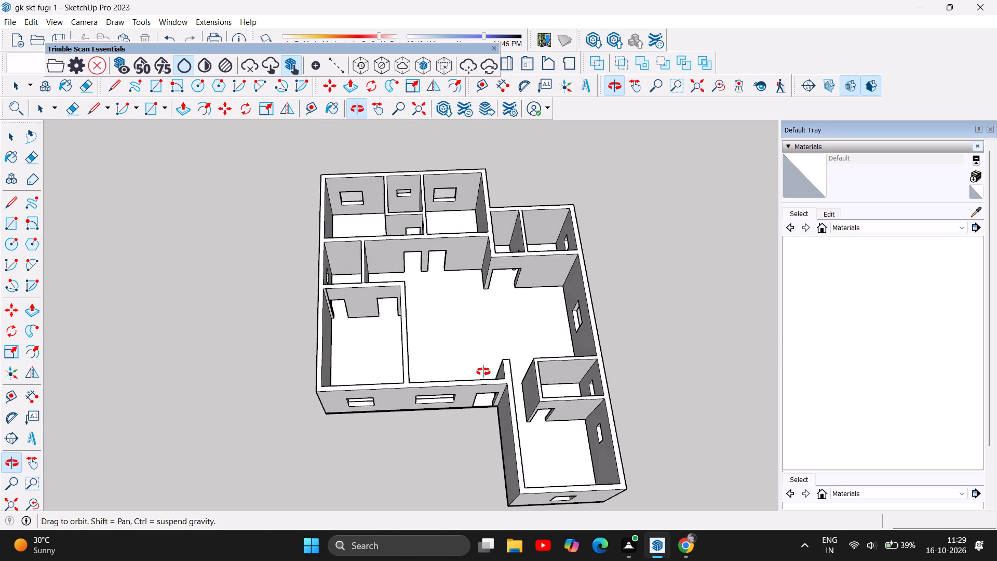
{"action": "left_click_drag", "start_coordinate": [483, 372], "coordinate": [477, 371]}
{"action": "scroll", "coordinate": [430, 320], "scroll_direction": "down", "scroll_amount": 6}
{"action": "scroll", "coordinate": [550, 309], "scroll_direction": "down", "scroll_amount": 6}
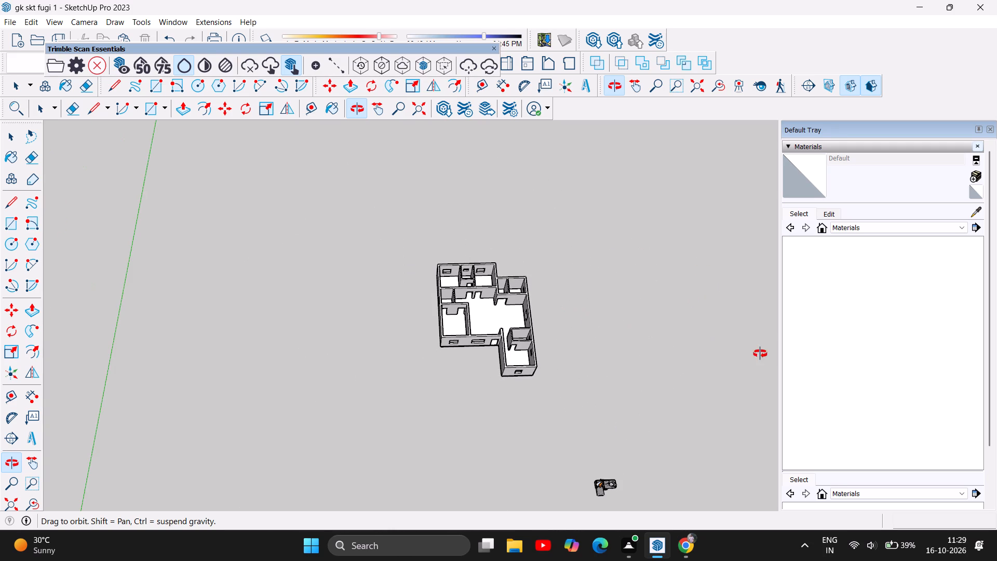
{"action": "scroll", "coordinate": [487, 416], "scroll_direction": "down", "scroll_amount": 5}
{"action": "scroll", "coordinate": [528, 400], "scroll_direction": "up", "scroll_amount": 6}
{"action": "scroll", "coordinate": [491, 305], "scroll_direction": "up", "scroll_amount": 4}
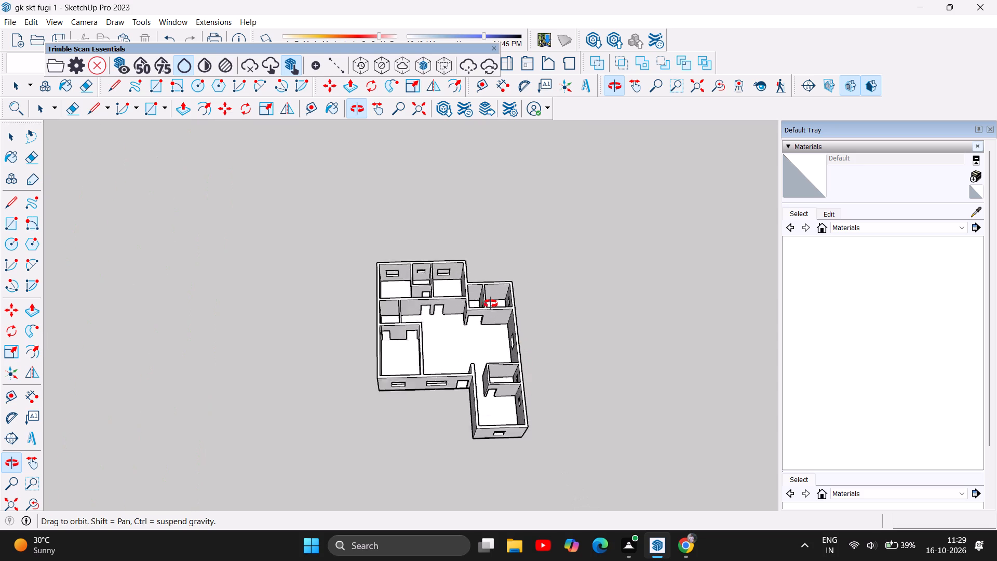
{"action": "scroll", "coordinate": [491, 304], "scroll_direction": "up", "scroll_amount": 2}
{"action": "scroll", "coordinate": [483, 359], "scroll_direction": "up", "scroll_amount": 7}
{"action": "scroll", "coordinate": [401, 353], "scroll_direction": "down", "scroll_amount": 3}
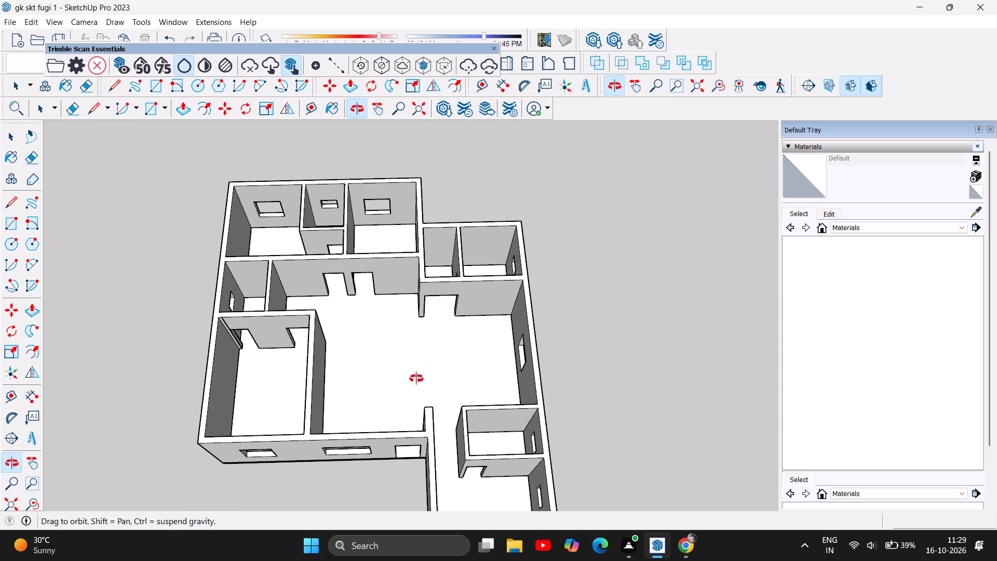
Examine the whole house from above, below and the front, checking the room layout, slab and wall openings.
{"action": "left_click_drag", "start_coordinate": [460, 358], "coordinate": [259, 372]}
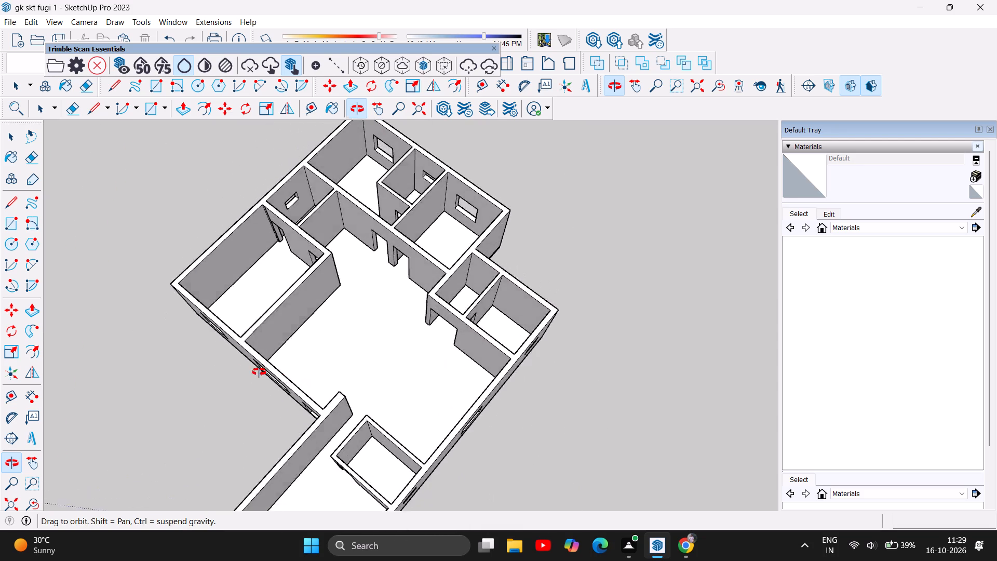
{"action": "left_click_drag", "start_coordinate": [259, 372], "coordinate": [284, 251]}
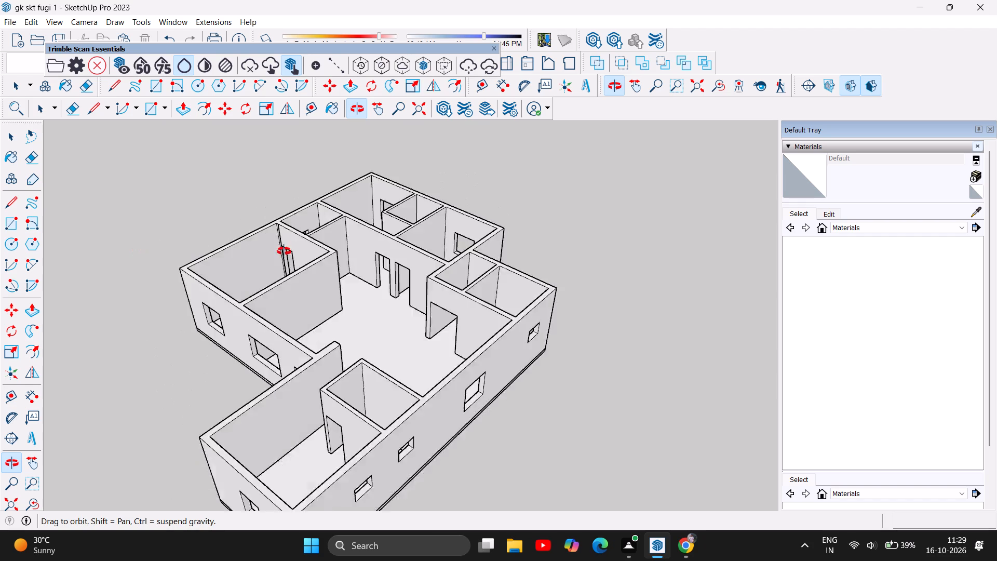
{"action": "left_click_drag", "start_coordinate": [284, 251], "coordinate": [461, 228]}
{"action": "left_click_drag", "start_coordinate": [334, 403], "coordinate": [334, 219]}
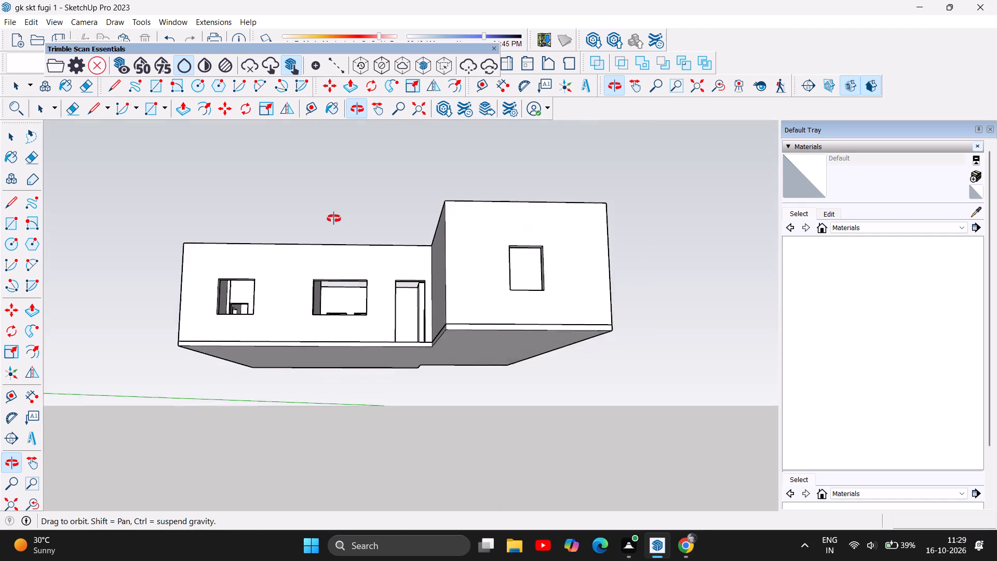
{"action": "left_click_drag", "start_coordinate": [334, 219], "coordinate": [343, 385]}
{"action": "scroll", "coordinate": [452, 322], "scroll_direction": "down", "scroll_amount": 1}
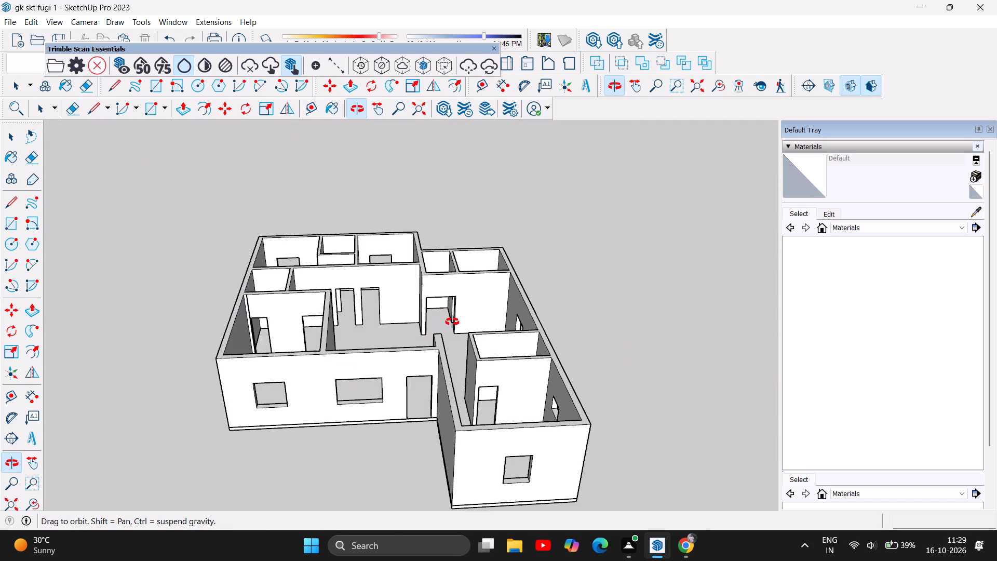
{"action": "scroll", "coordinate": [452, 322], "scroll_direction": "down", "scroll_amount": 4}
{"action": "left_click_drag", "start_coordinate": [560, 363], "coordinate": [559, 292]}
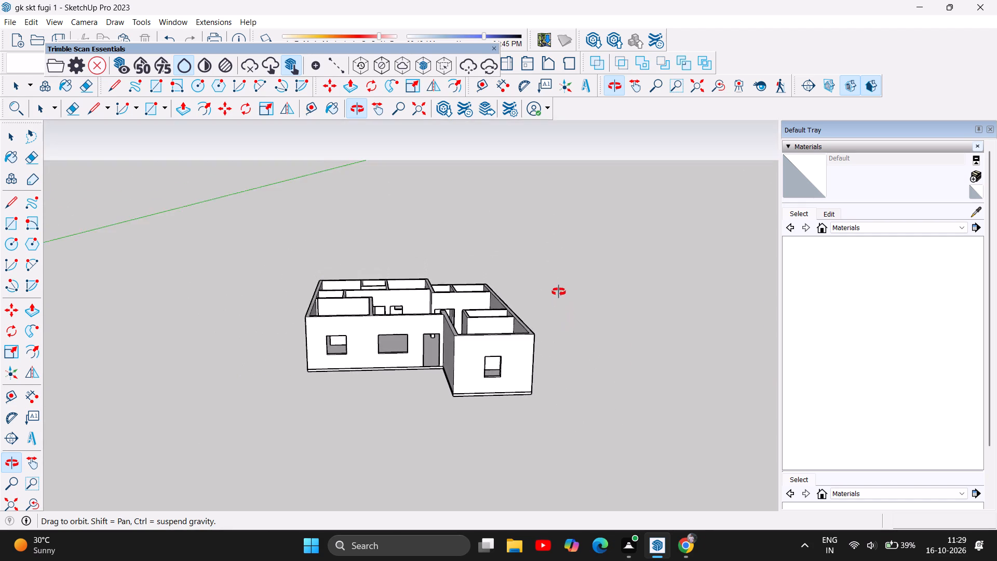
{"action": "left_click_drag", "start_coordinate": [559, 292], "coordinate": [578, 419]}
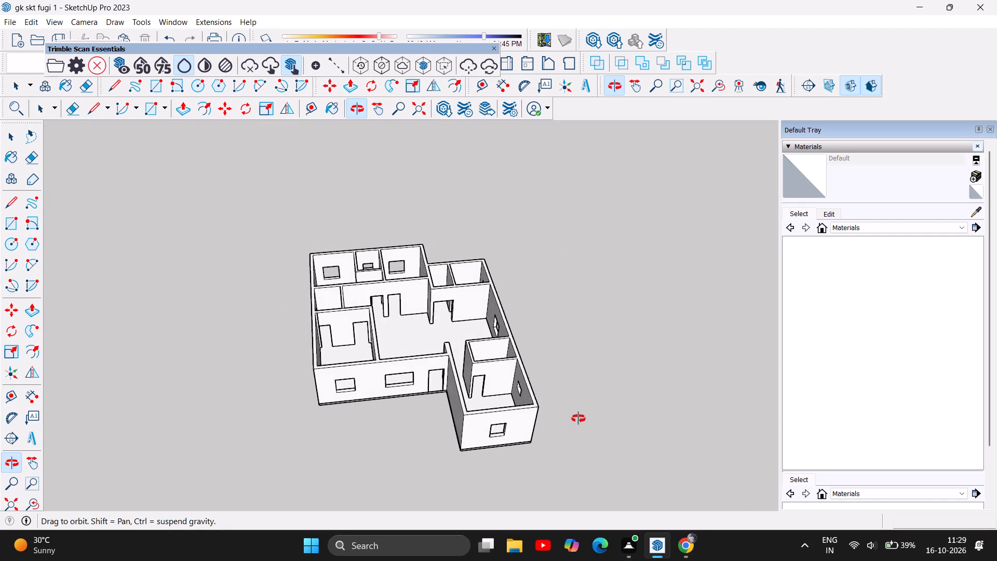
{"action": "left_click_drag", "start_coordinate": [578, 419], "coordinate": [654, 386]}
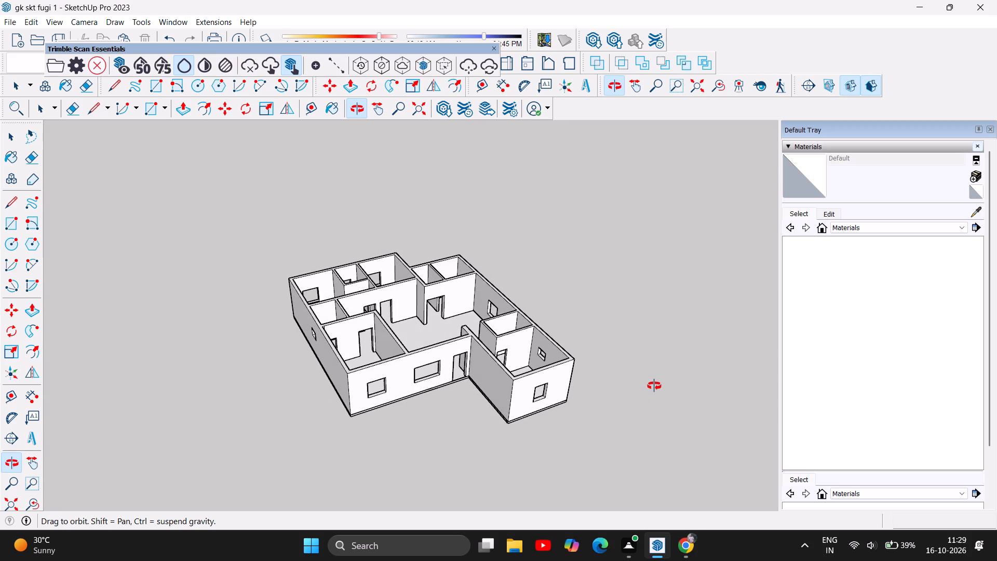
{"action": "left_click_drag", "start_coordinate": [654, 386], "coordinate": [567, 320]}
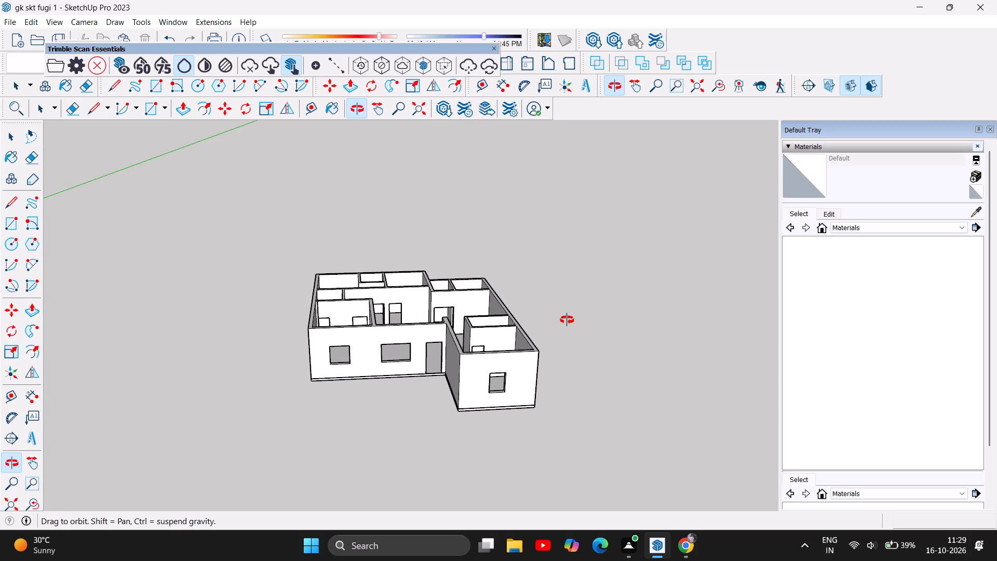
{"action": "left_click_drag", "start_coordinate": [567, 320], "coordinate": [544, 433]}
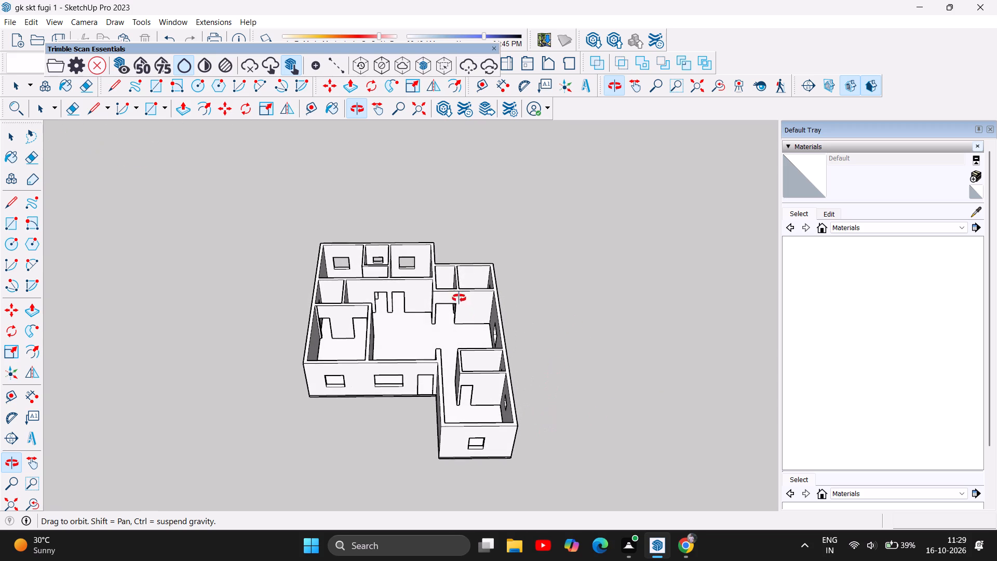
{"action": "left_click_drag", "start_coordinate": [442, 285], "coordinate": [451, 380]}
Examine the rear rooms and the two doorways between them and the main hall.
{"action": "scroll", "coordinate": [390, 259], "scroll_direction": "up", "scroll_amount": 4}
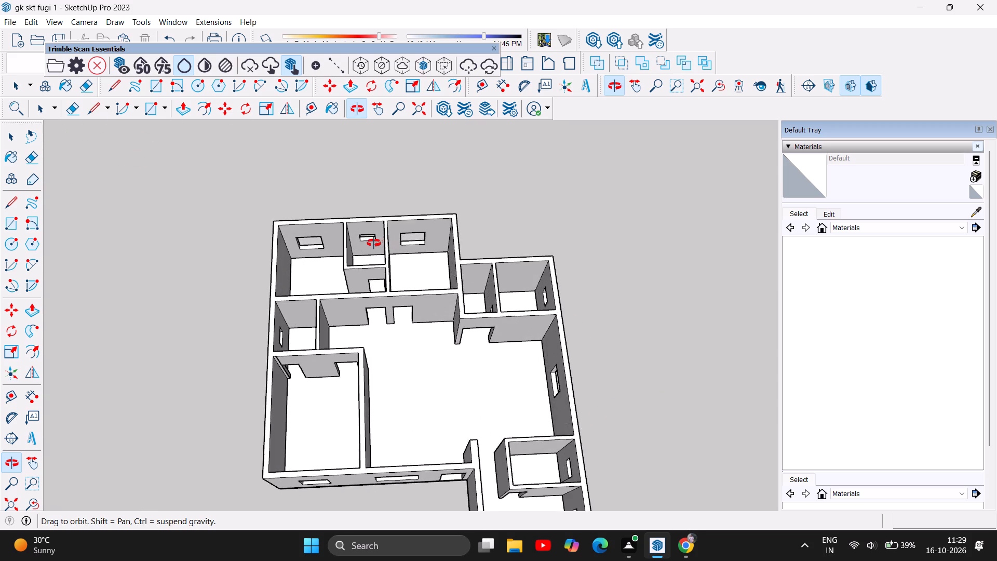
{"action": "scroll", "coordinate": [374, 243], "scroll_direction": "up", "scroll_amount": 10}
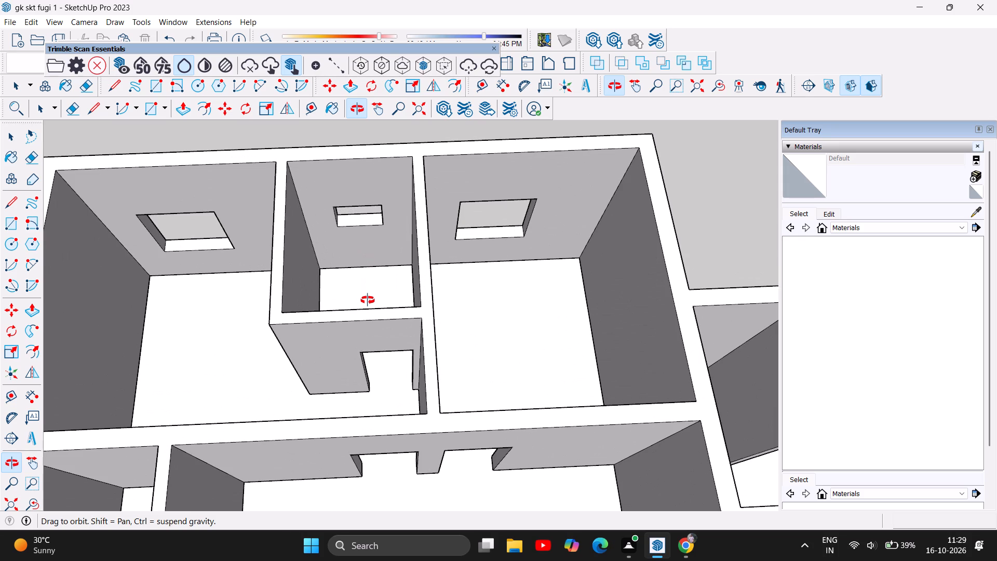
{"action": "scroll", "coordinate": [368, 300], "scroll_direction": "down", "scroll_amount": 5}
{"action": "scroll", "coordinate": [371, 306], "scroll_direction": "up", "scroll_amount": 6}
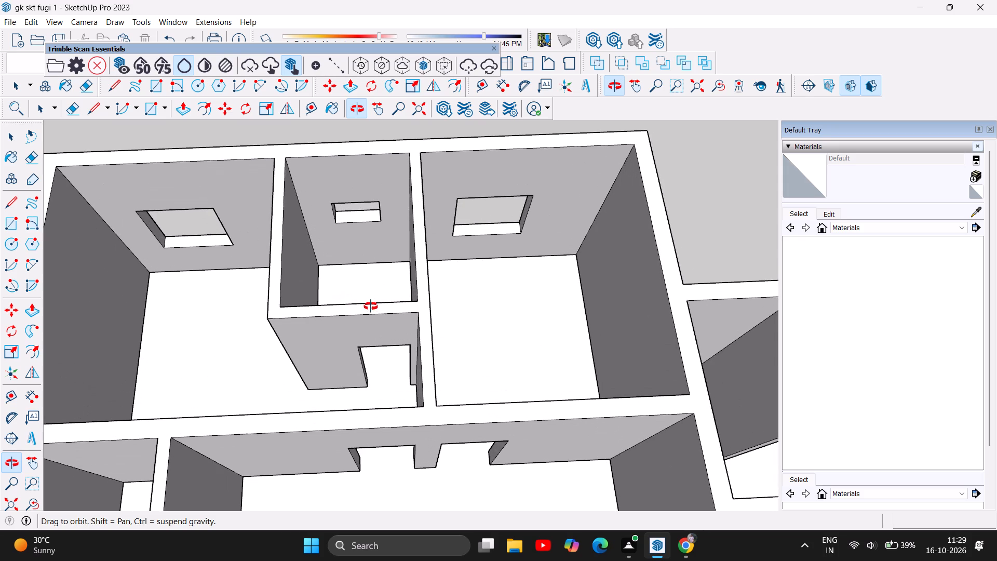
{"action": "left_click_drag", "start_coordinate": [402, 412], "coordinate": [399, 285]}
{"action": "left_click_drag", "start_coordinate": [418, 442], "coordinate": [419, 426]}
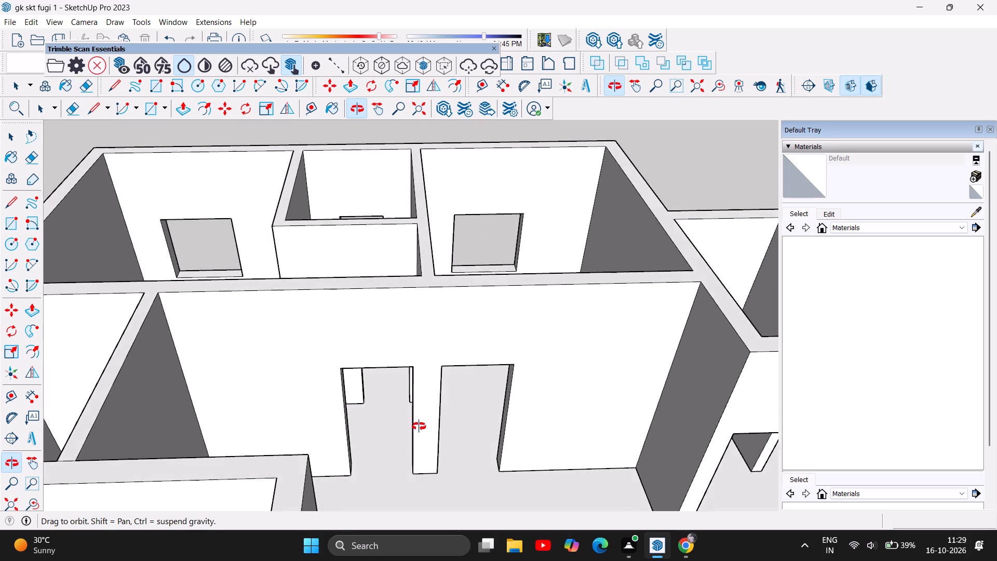
{"action": "left_click_drag", "start_coordinate": [419, 426], "coordinate": [394, 327]}
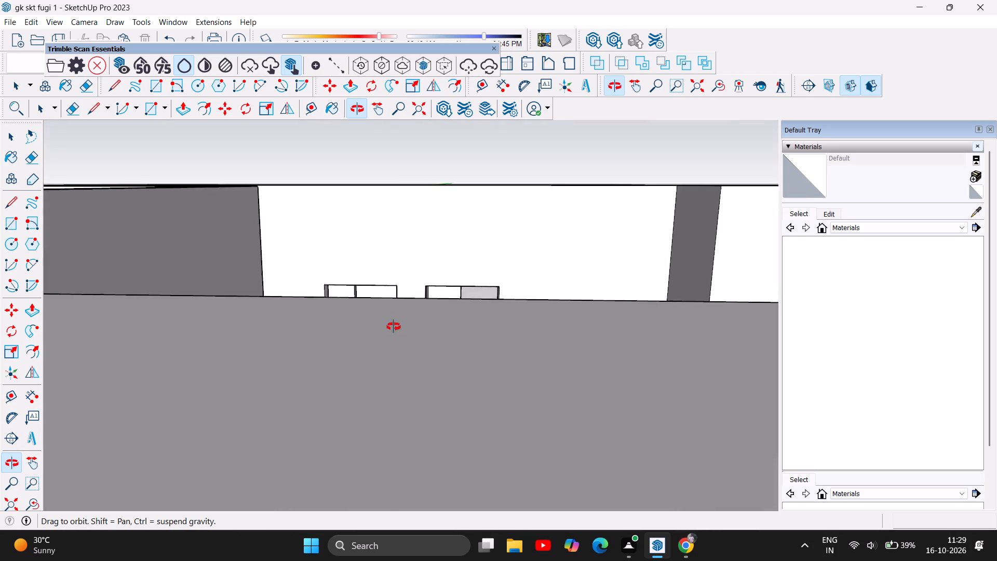
{"action": "left_click_drag", "start_coordinate": [394, 327], "coordinate": [382, 336]}
{"action": "scroll", "coordinate": [376, 340], "scroll_direction": "down", "scroll_amount": 6}
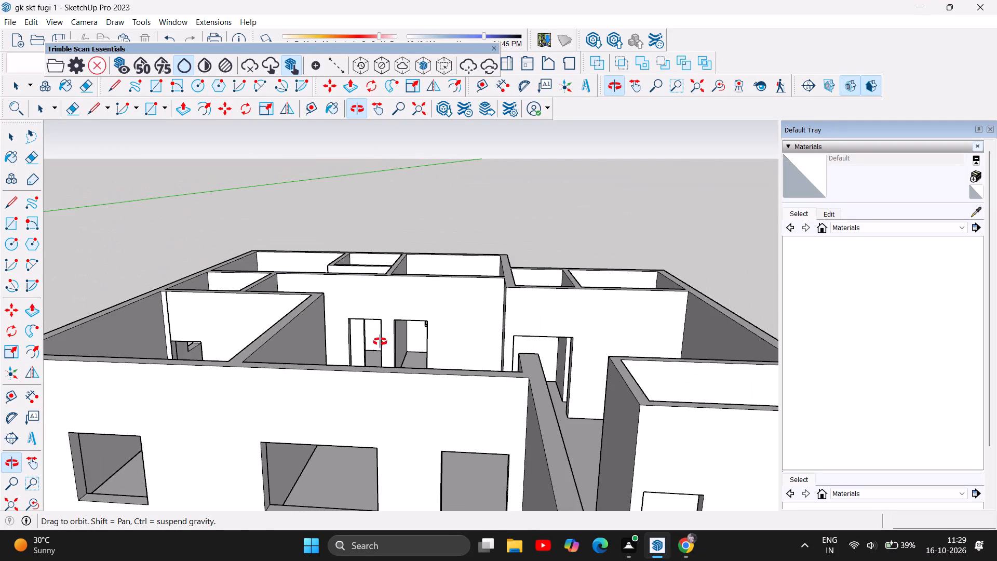
{"action": "scroll", "coordinate": [414, 340], "scroll_direction": "down", "scroll_amount": 4}
{"action": "scroll", "coordinate": [429, 384], "scroll_direction": "down", "scroll_amount": 3}
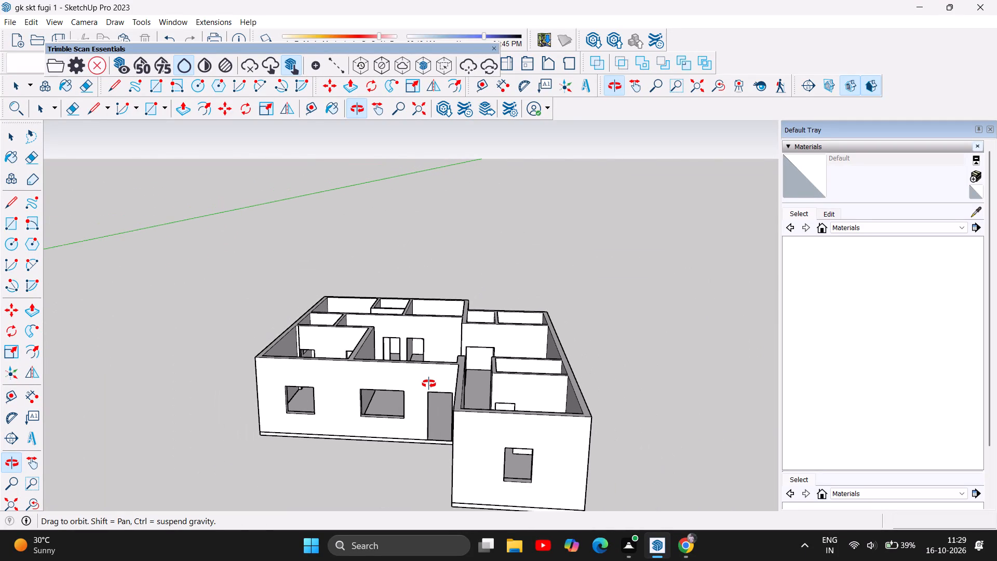
Examine the outer walls on every side of the house, checking the windows and slab edge.
{"action": "left_click_drag", "start_coordinate": [497, 465], "coordinate": [362, 446]}
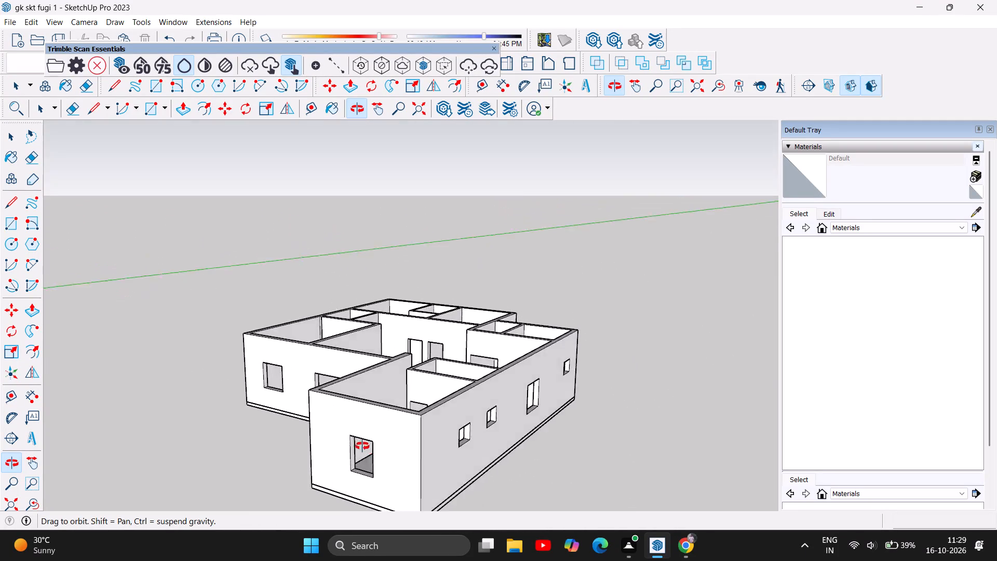
{"action": "left_click_drag", "start_coordinate": [362, 446], "coordinate": [58, 429]}
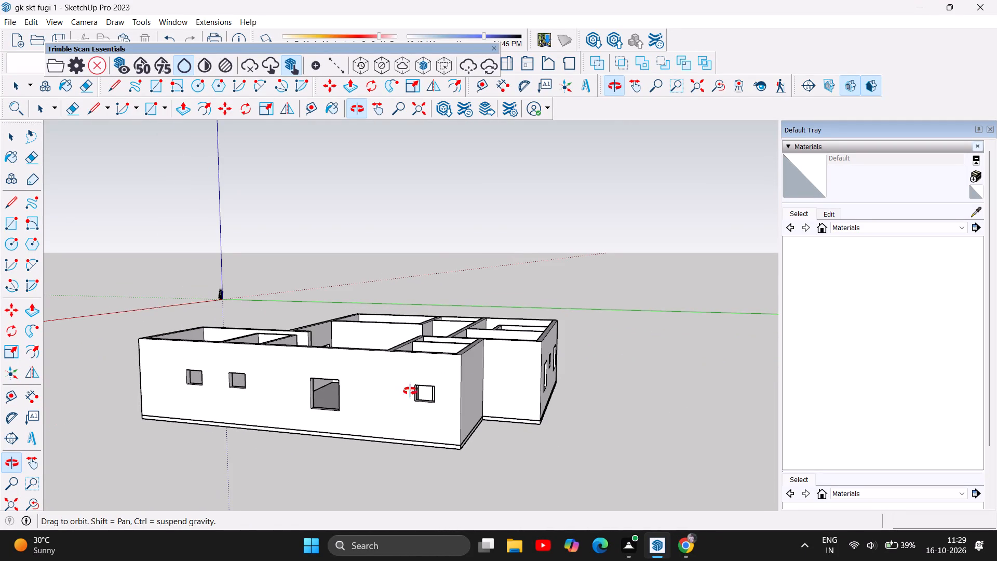
{"action": "left_click_drag", "start_coordinate": [517, 403], "coordinate": [320, 416]}
{"action": "left_click_drag", "start_coordinate": [640, 458], "coordinate": [627, 462]}
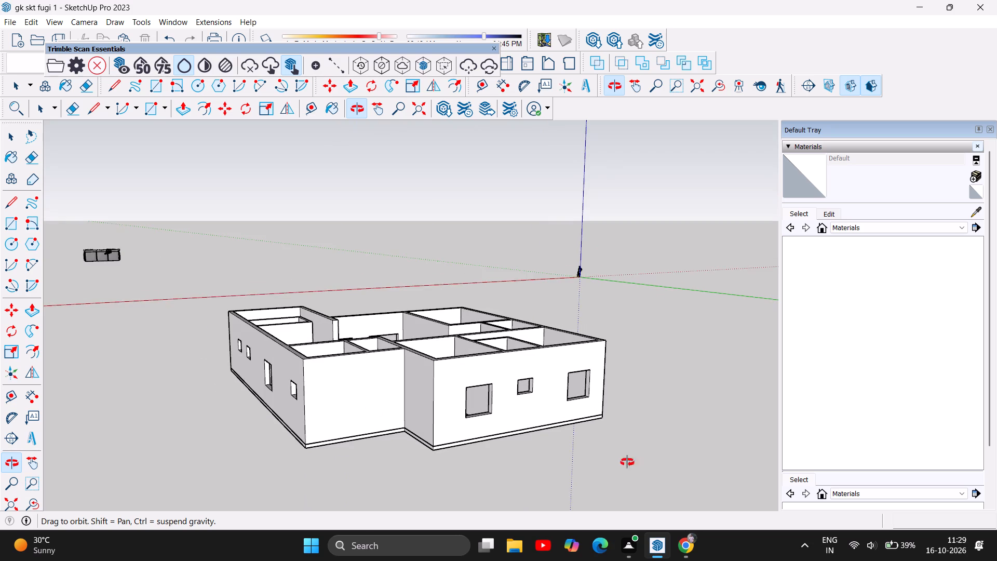
{"action": "left_click_drag", "start_coordinate": [627, 462], "coordinate": [352, 438]}
{"action": "left_click_drag", "start_coordinate": [546, 401], "coordinate": [343, 423]}
{"action": "left_click_drag", "start_coordinate": [611, 410], "coordinate": [488, 423]}
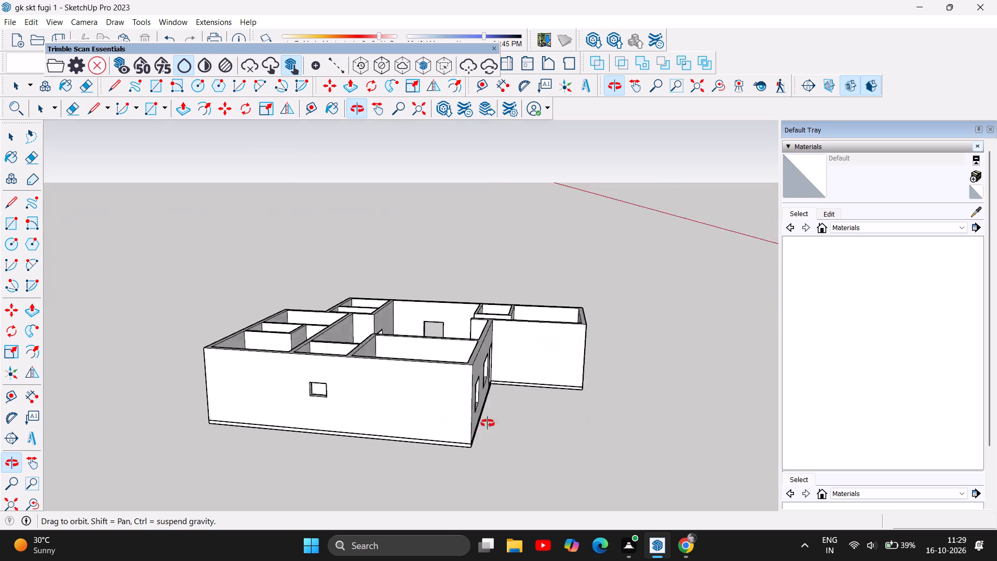
{"action": "left_click_drag", "start_coordinate": [488, 423], "coordinate": [432, 421]}
{"action": "left_click_drag", "start_coordinate": [488, 399], "coordinate": [302, 417]}
{"action": "left_click_drag", "start_coordinate": [487, 401], "coordinate": [404, 420]}
{"action": "left_click_drag", "start_coordinate": [404, 420], "coordinate": [427, 418]}
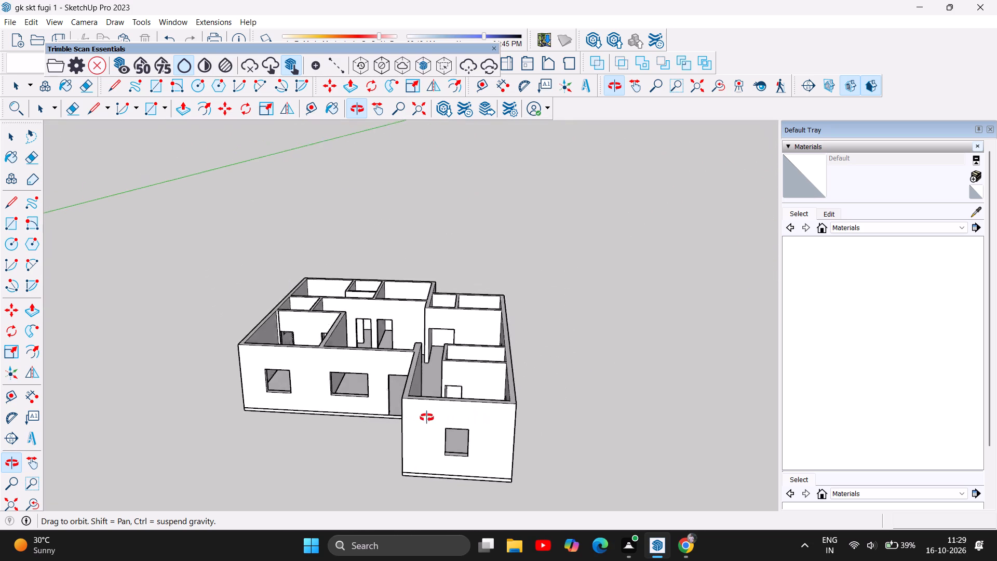
{"action": "left_click_drag", "start_coordinate": [427, 418], "coordinate": [450, 412]}
Examine the front entrance and the main hall, checking the door openings and adjoining rooms.
{"action": "scroll", "coordinate": [399, 386], "scroll_direction": "up", "scroll_amount": 2}
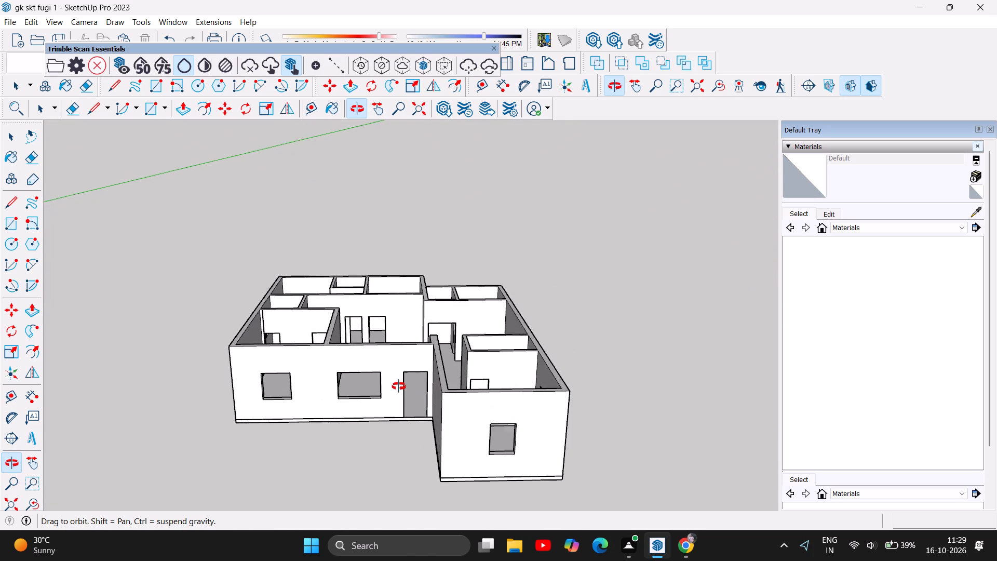
{"action": "scroll", "coordinate": [399, 386], "scroll_direction": "up", "scroll_amount": 9}
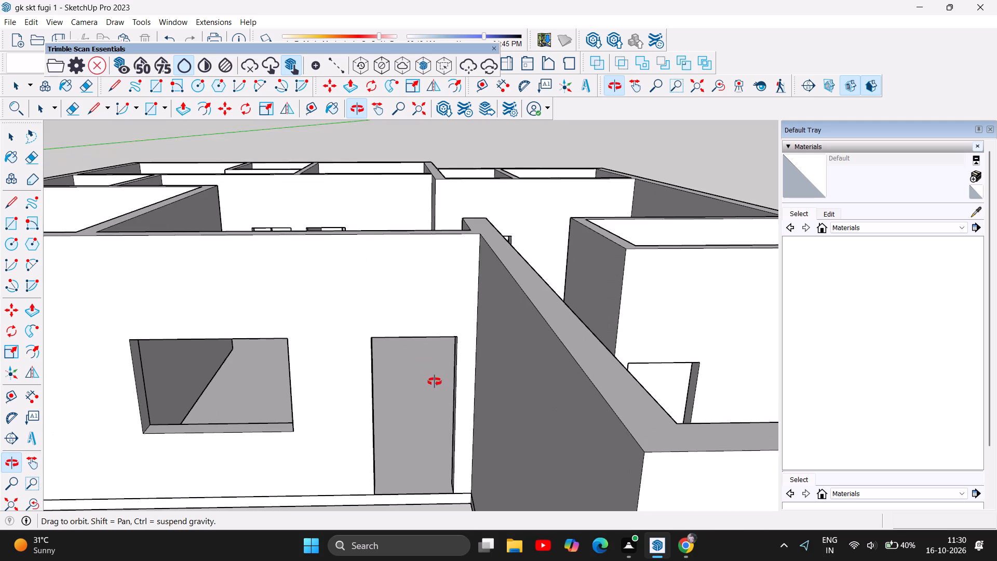
{"action": "left_click_drag", "start_coordinate": [420, 400], "coordinate": [411, 450]}
{"action": "left_click_drag", "start_coordinate": [442, 333], "coordinate": [429, 453]}
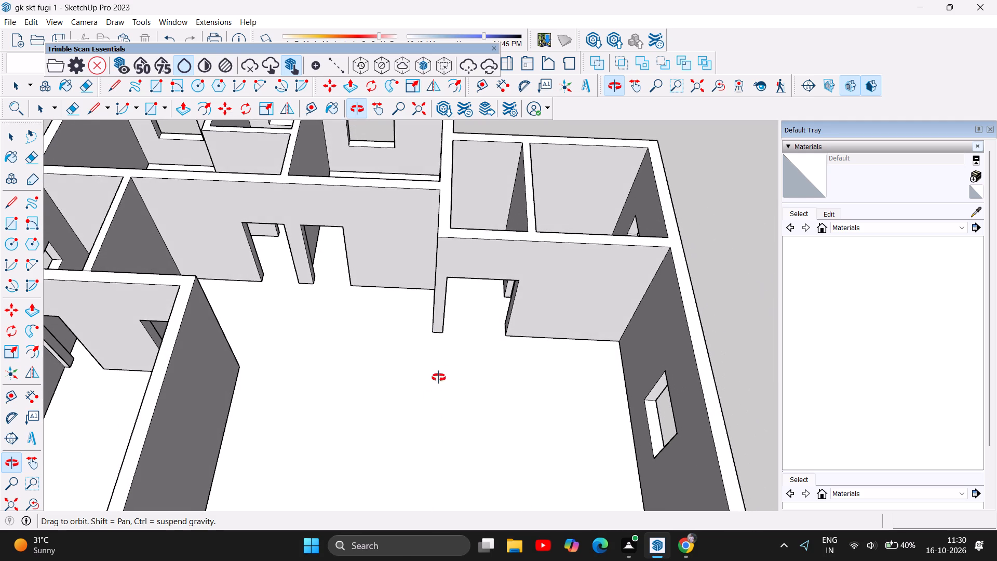
{"action": "scroll", "coordinate": [466, 338], "scroll_direction": "down", "scroll_amount": 5}
{"action": "scroll", "coordinate": [383, 426], "scroll_direction": "up", "scroll_amount": 2}
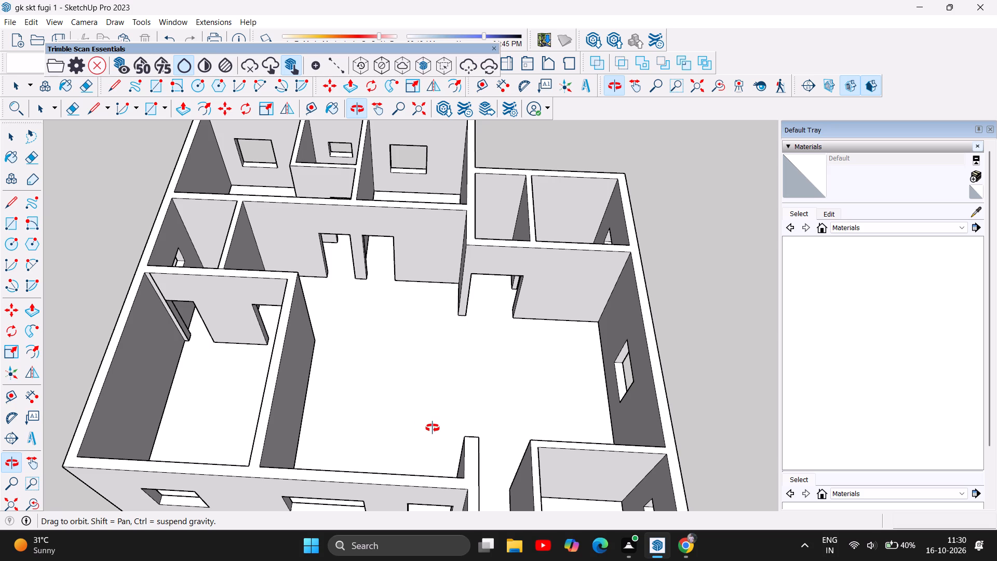
{"action": "scroll", "coordinate": [434, 373], "scroll_direction": "down", "scroll_amount": 9}
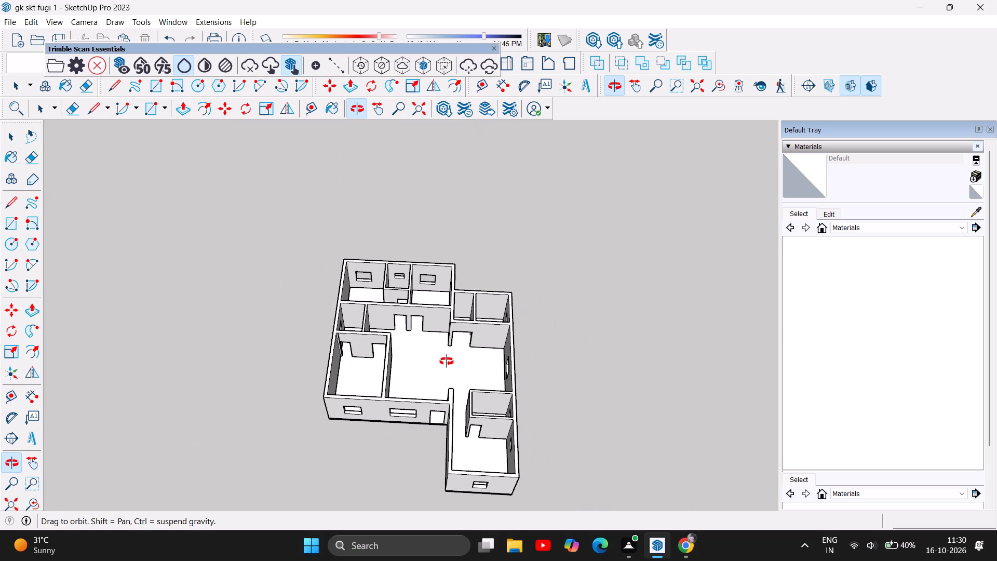
{"action": "scroll", "coordinate": [447, 362], "scroll_direction": "down", "scroll_amount": 4}
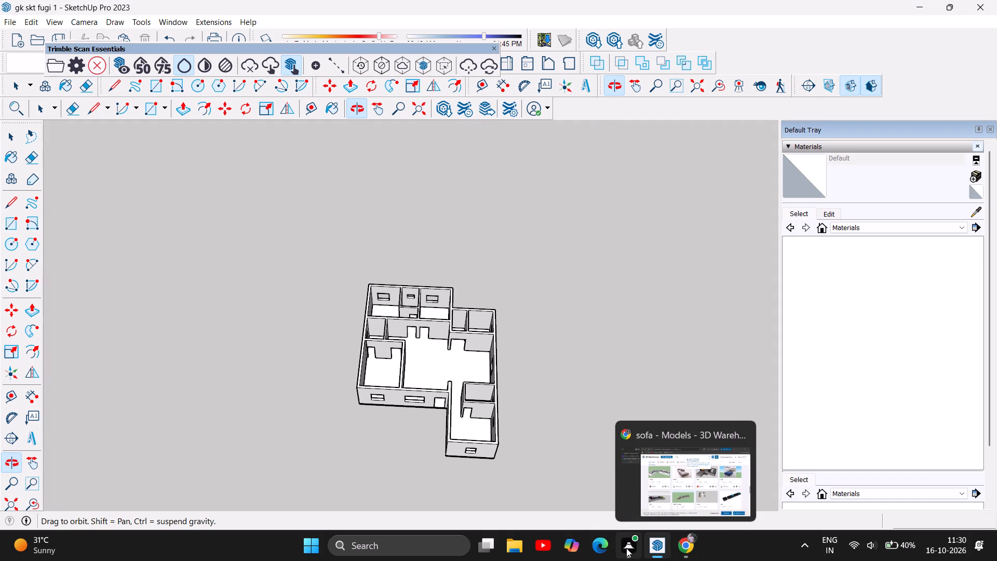
{"action": "scroll", "coordinate": [434, 378], "scroll_direction": "up", "scroll_amount": 4}
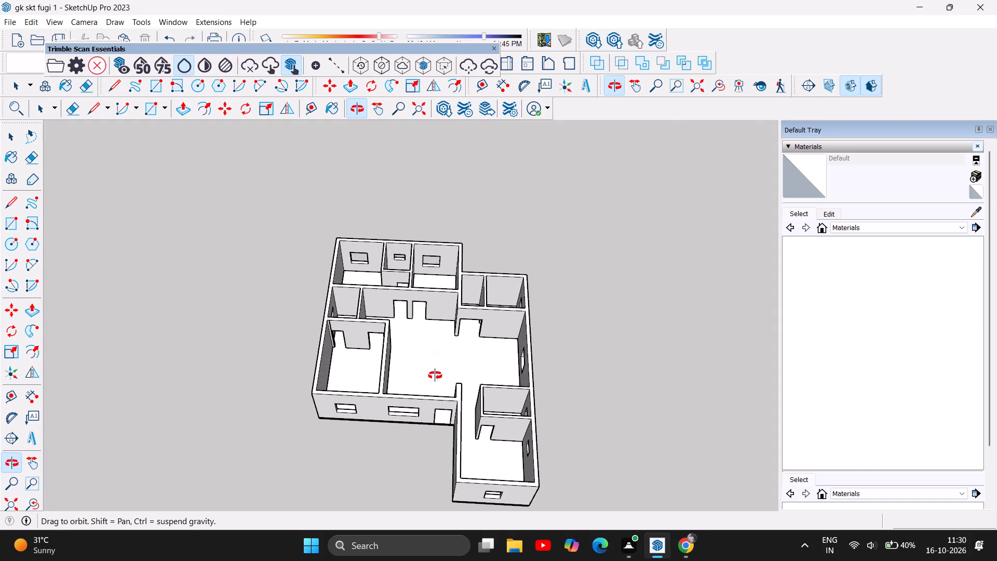
{"action": "scroll", "coordinate": [434, 343], "scroll_direction": "up", "scroll_amount": 4}
{"action": "left_click_drag", "start_coordinate": [417, 412], "coordinate": [369, 273]}
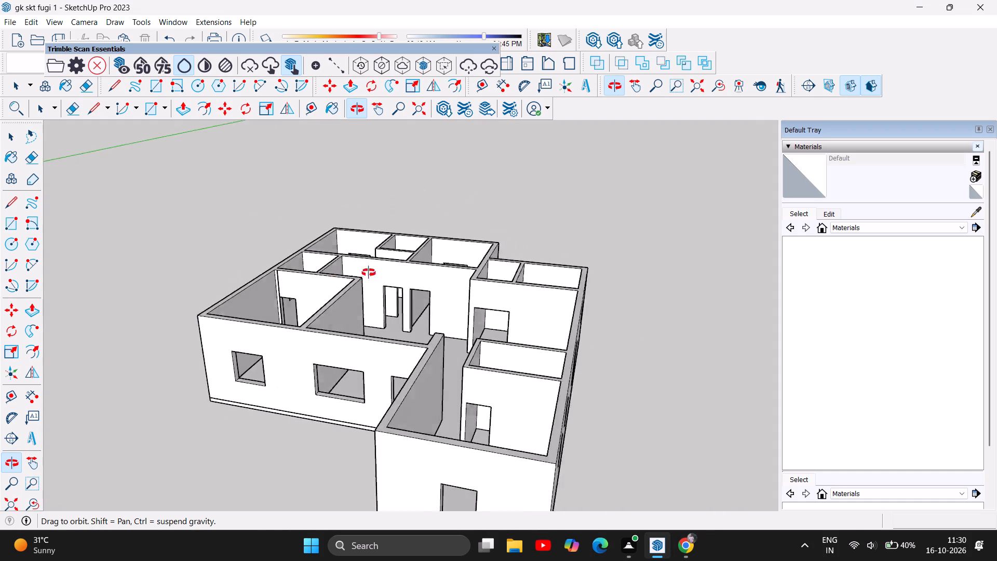
{"action": "left_click_drag", "start_coordinate": [369, 273], "coordinate": [422, 282]}
Save the house model.
{"action": "key", "text": "ctrl+s"}
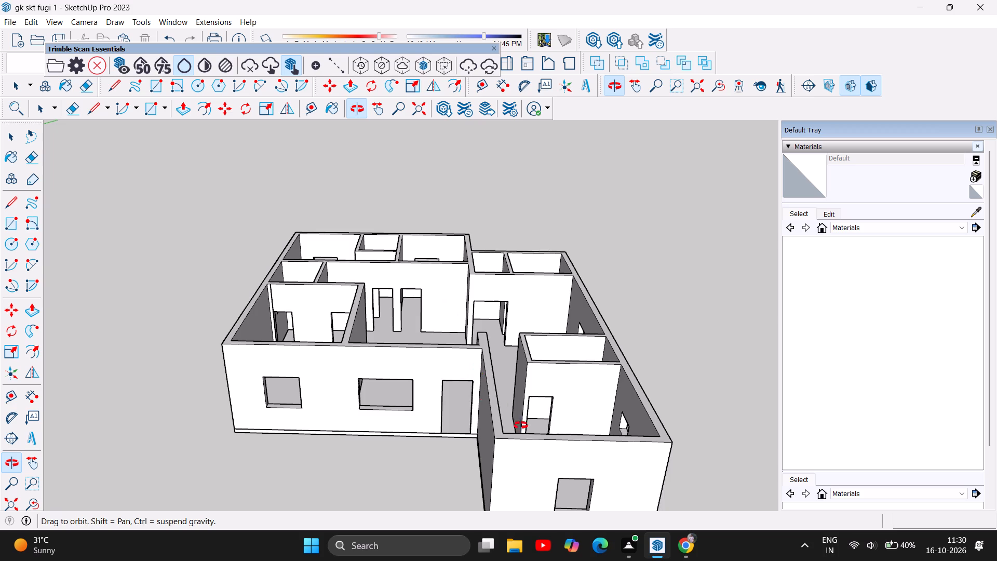
Examine the long side wall and the front walls with their window and door openings.
{"action": "left_click_drag", "start_coordinate": [541, 459], "coordinate": [641, 438]}
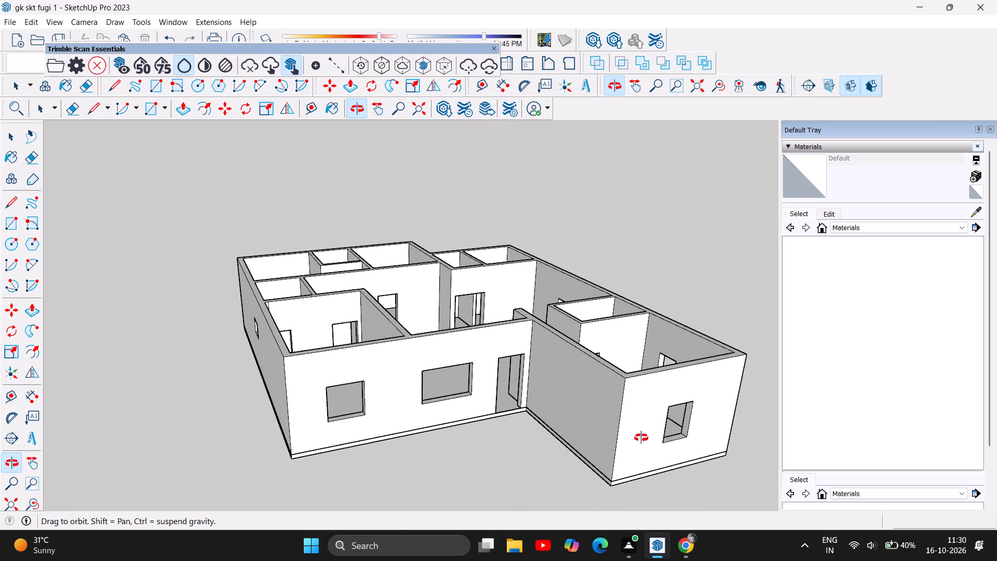
{"action": "left_click_drag", "start_coordinate": [641, 438], "coordinate": [196, 359]}
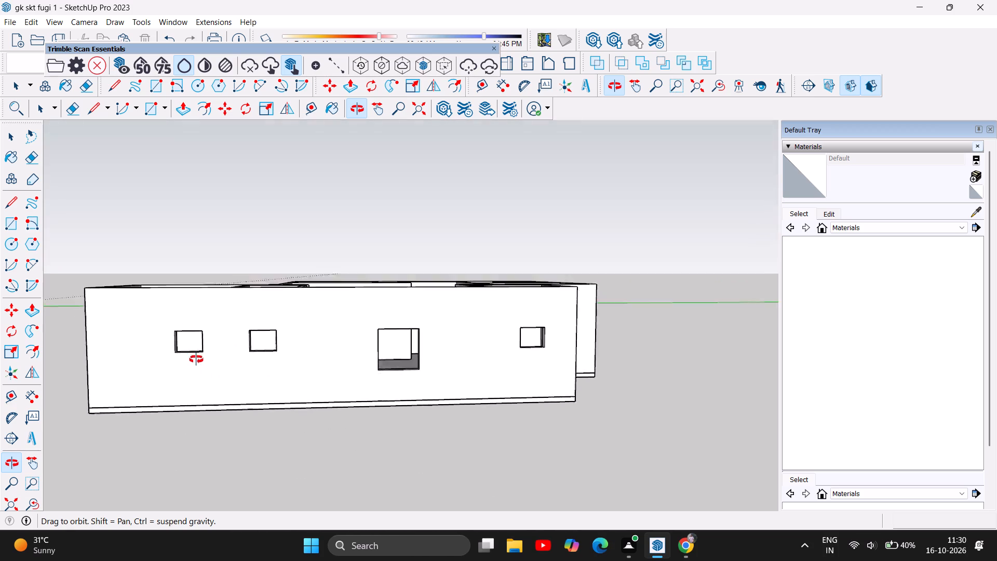
{"action": "left_click_drag", "start_coordinate": [196, 359], "coordinate": [386, 375]}
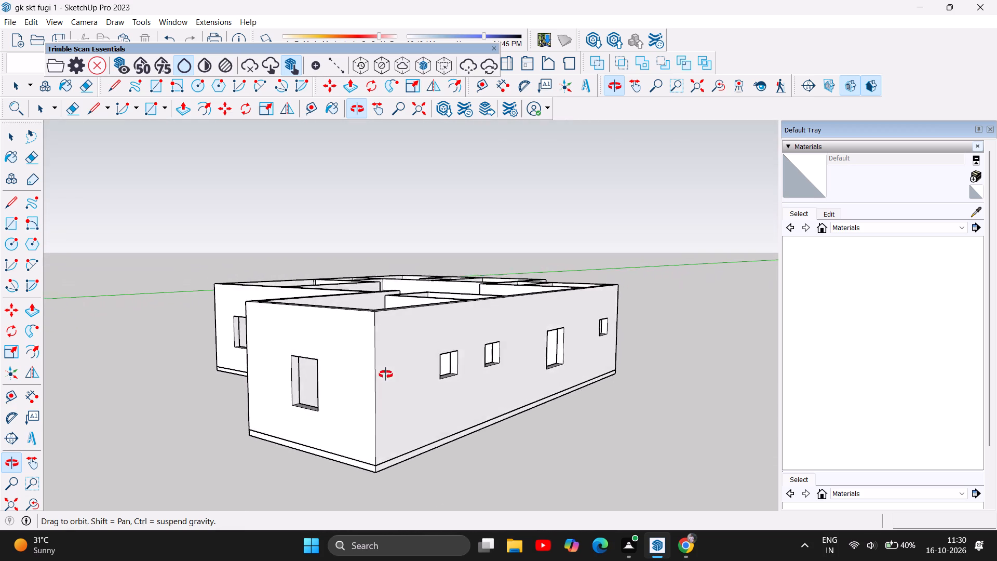
{"action": "left_click_drag", "start_coordinate": [386, 375], "coordinate": [521, 402]}
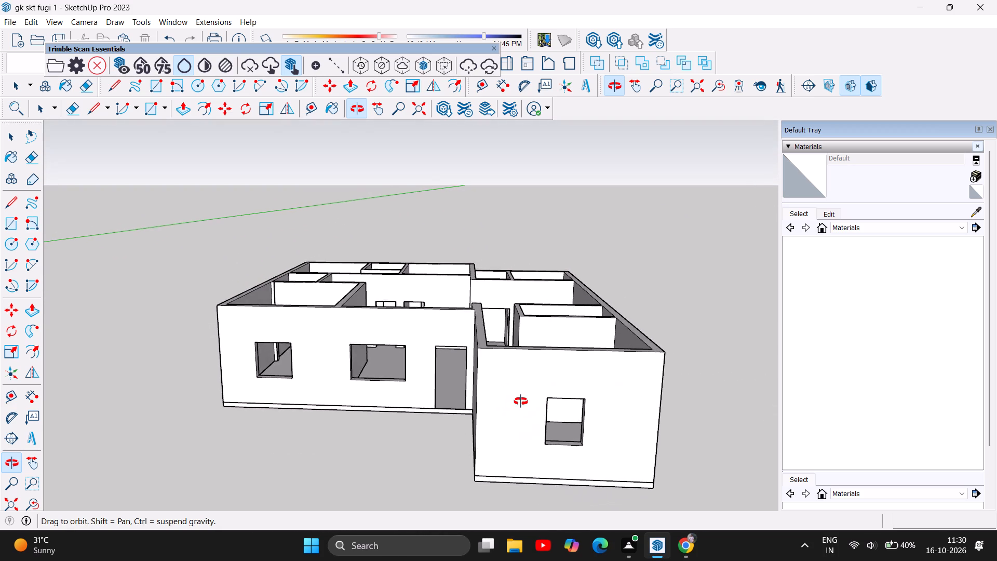
{"action": "left_click_drag", "start_coordinate": [521, 402], "coordinate": [502, 421]}
{"action": "scroll", "coordinate": [540, 486], "scroll_direction": "up", "scroll_amount": 4}
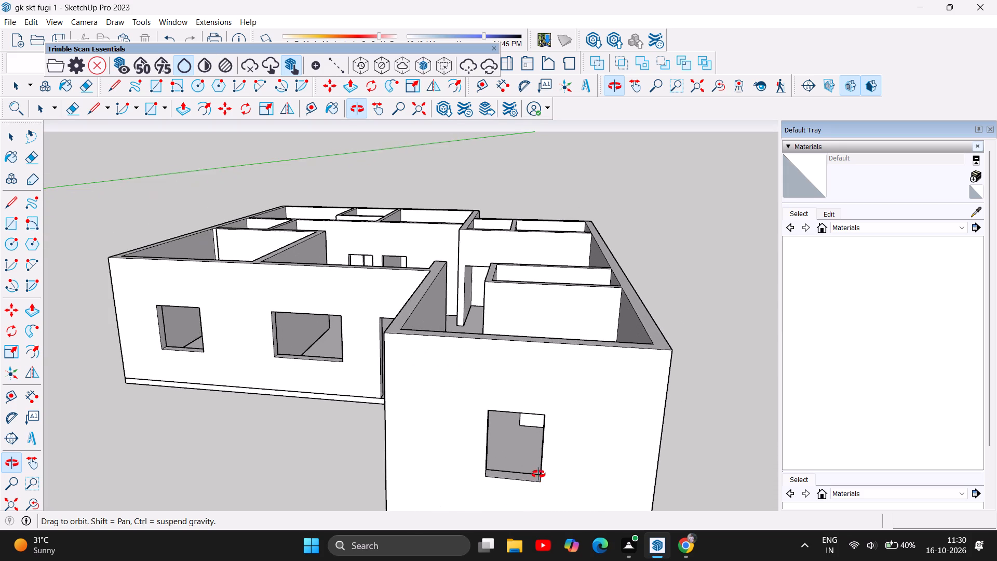
Raise the sill of the window in the projecting front room's end wall by 1' using Push/Pull.
{"action": "scroll", "coordinate": [541, 475], "scroll_direction": "up", "scroll_amount": 13}
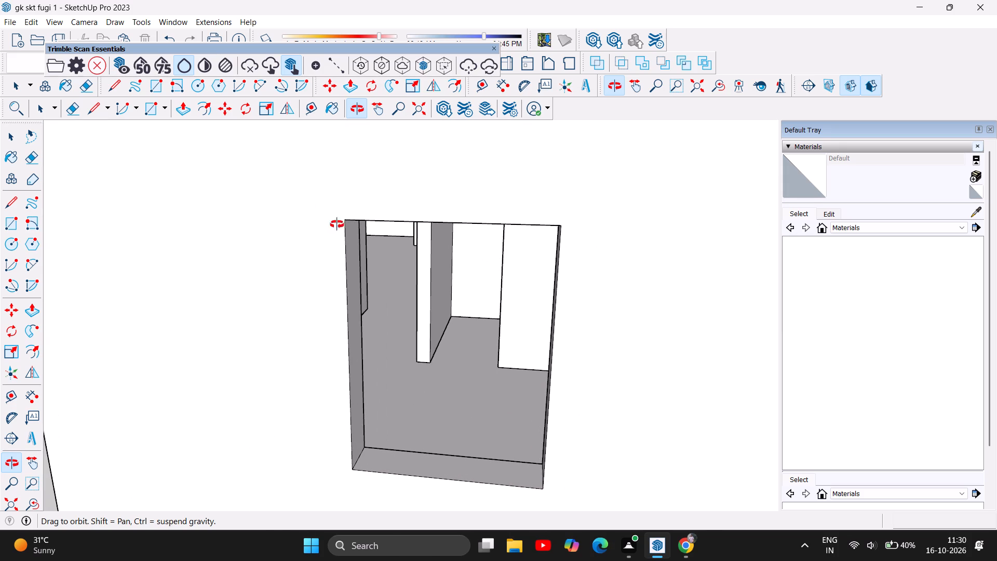
{"action": "scroll", "coordinate": [574, 379], "scroll_direction": "down", "scroll_amount": 2}
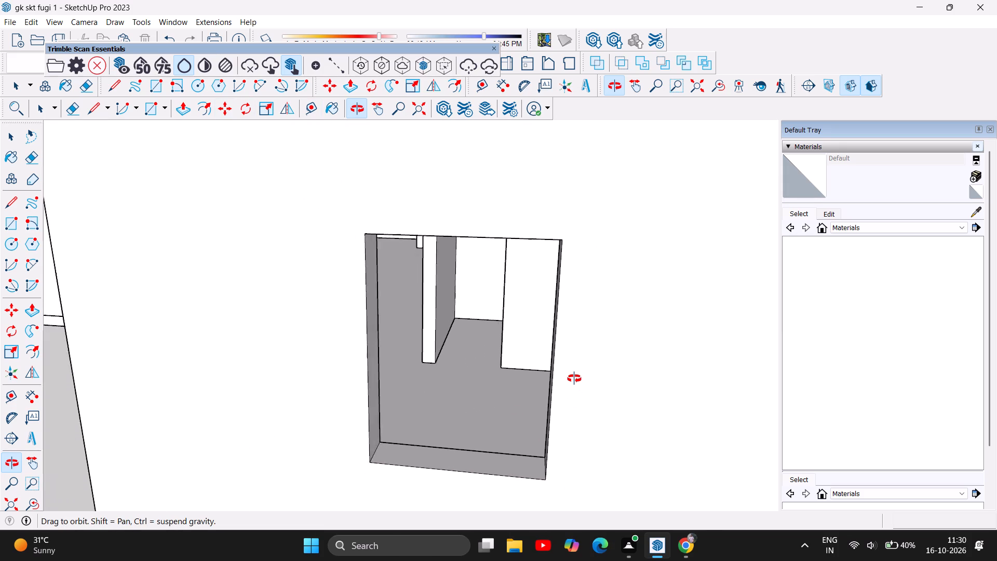
{"action": "scroll", "coordinate": [574, 379], "scroll_direction": "down", "scroll_amount": 2}
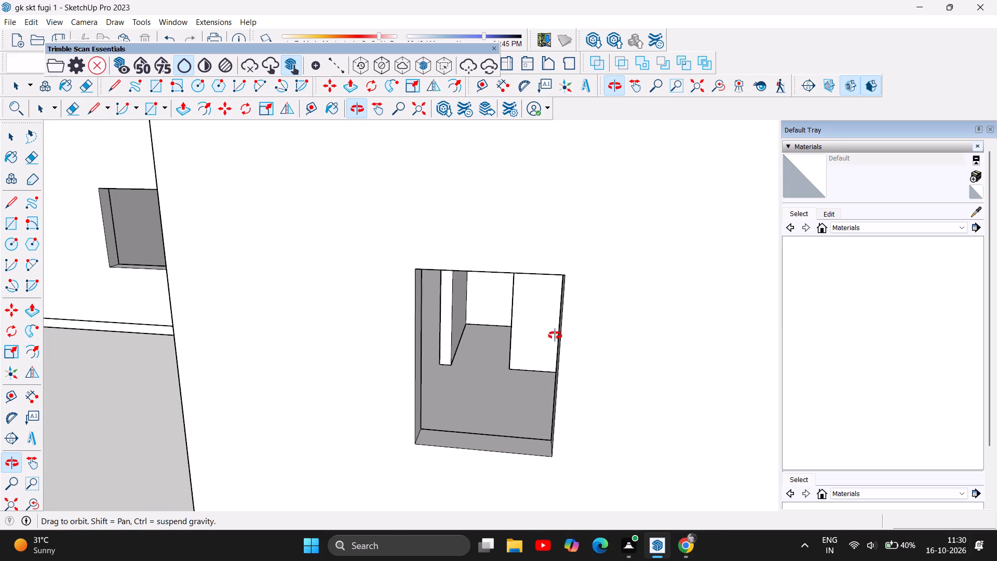
{"action": "left_click", "coordinate": [184, 111]}
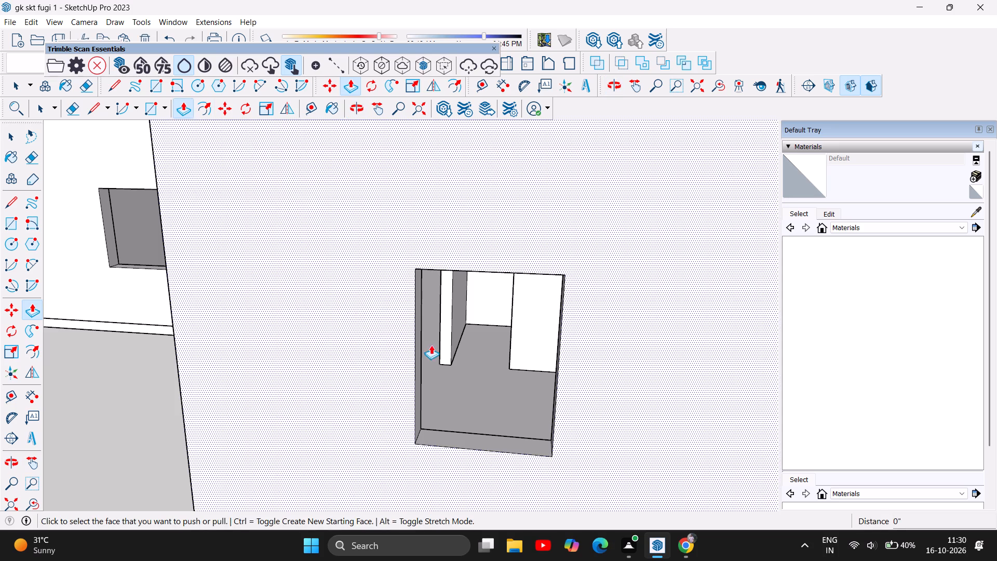
{"action": "scroll", "coordinate": [511, 440], "scroll_direction": "up", "scroll_amount": 1}
{"action": "left_click", "coordinate": [510, 438]}
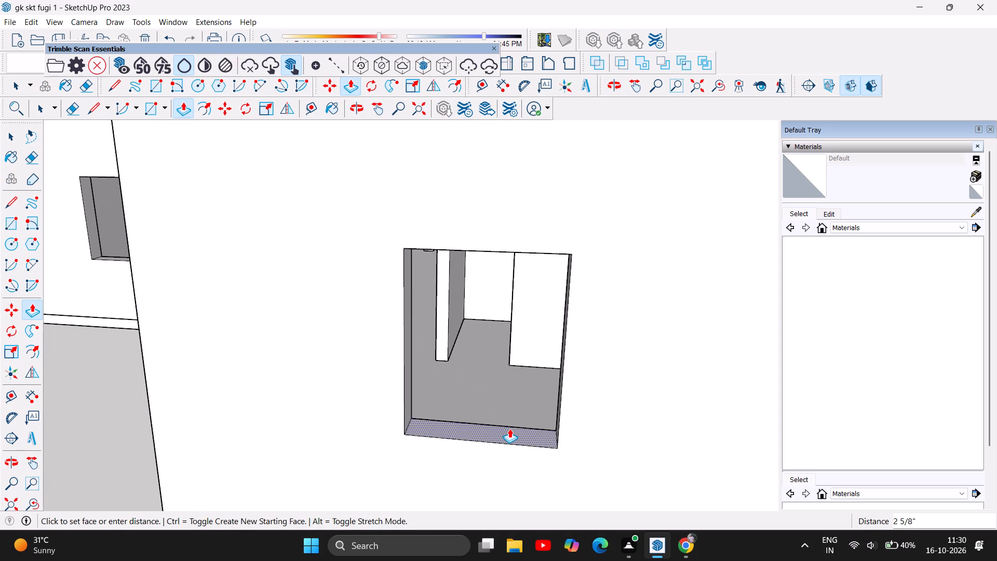
{"action": "type", "text": "1'"}
{"action": "key", "text": "Return"}
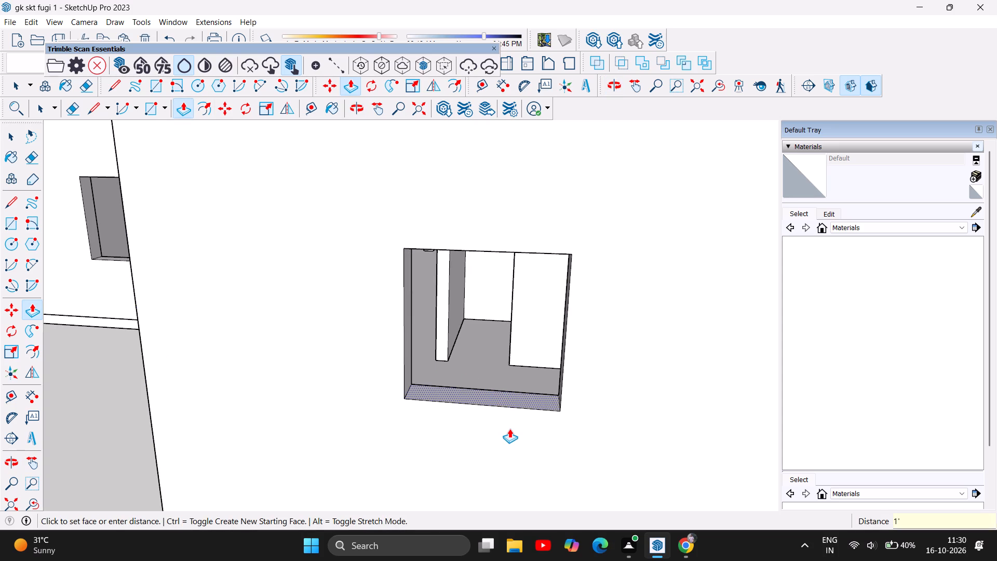
Raise the same front room window sill by a further 6" using Push/Pull.
{"action": "scroll", "coordinate": [475, 337], "scroll_direction": "down", "scroll_amount": 6}
{"action": "scroll", "coordinate": [571, 412], "scroll_direction": "down", "scroll_amount": 5}
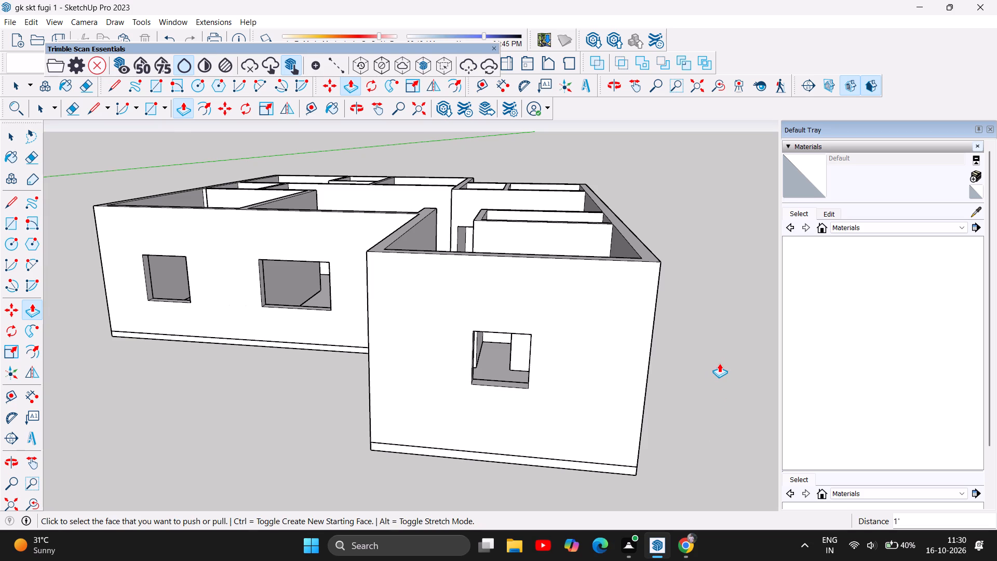
{"action": "scroll", "coordinate": [693, 453], "scroll_direction": "down", "scroll_amount": 3}
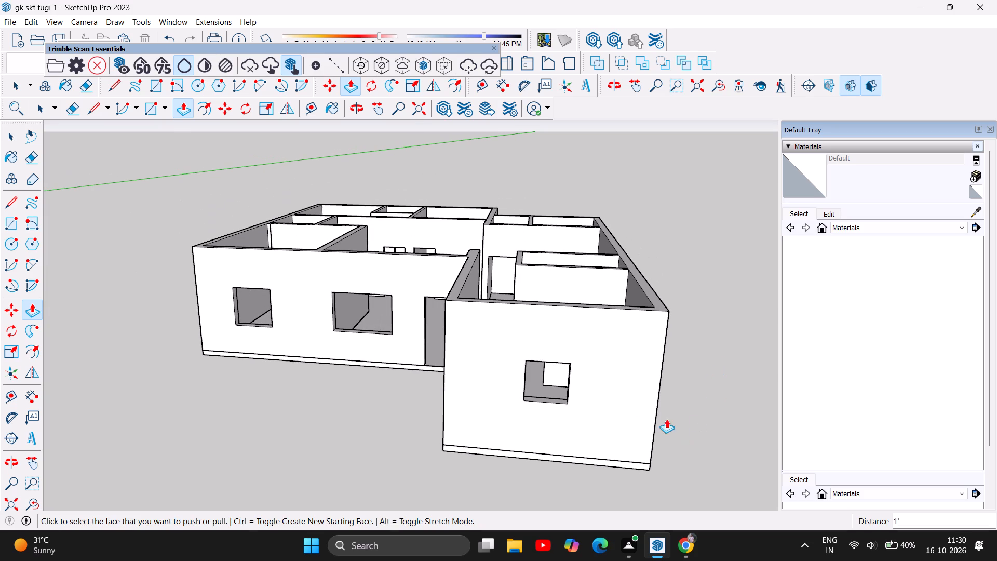
{"action": "scroll", "coordinate": [543, 359], "scroll_direction": "up", "scroll_amount": 6}
{"action": "scroll", "coordinate": [569, 424], "scroll_direction": "up", "scroll_amount": 6}
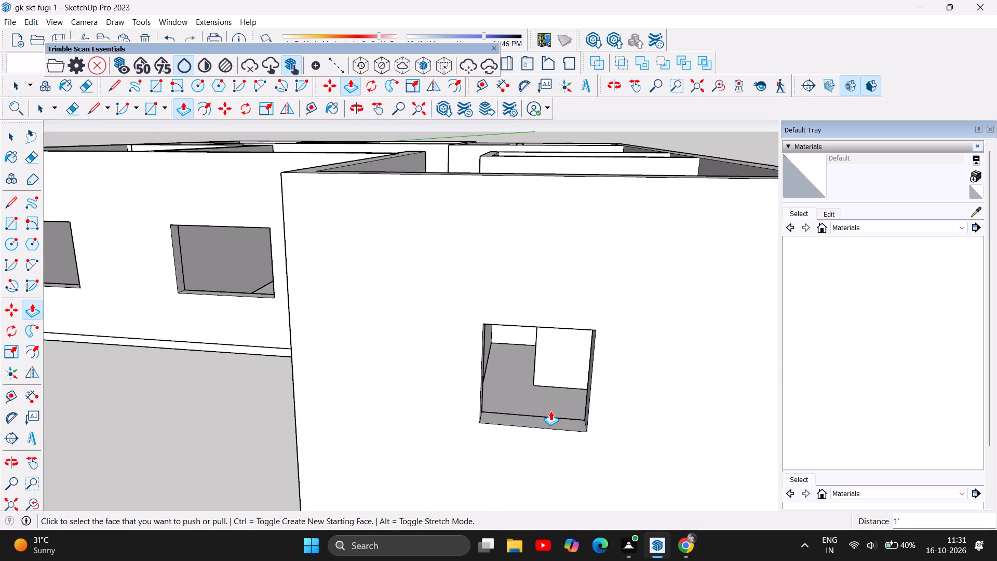
{"action": "left_click", "coordinate": [544, 418]}
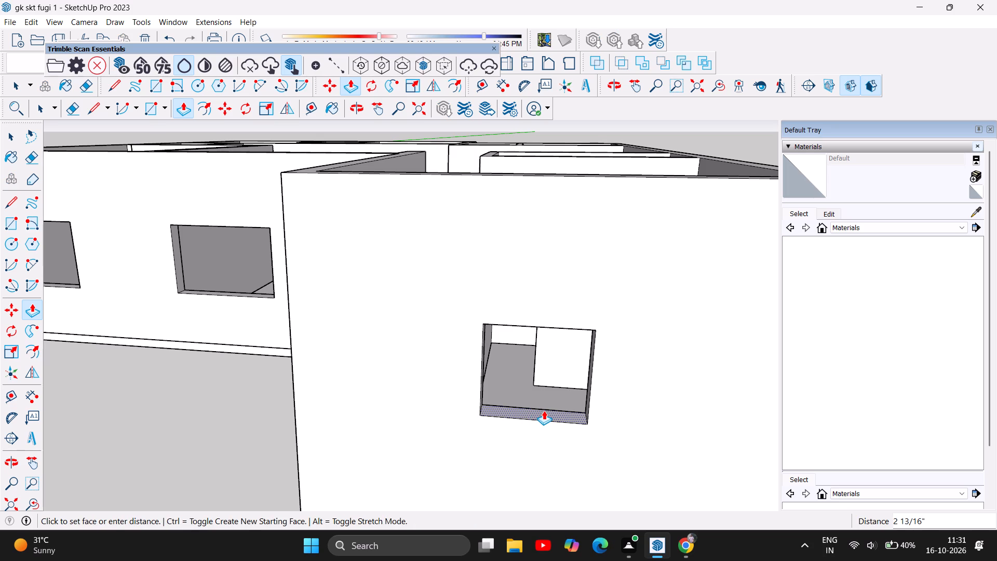
{"action": "key", "text": "6"}
{"action": "key", "text": "Return"}
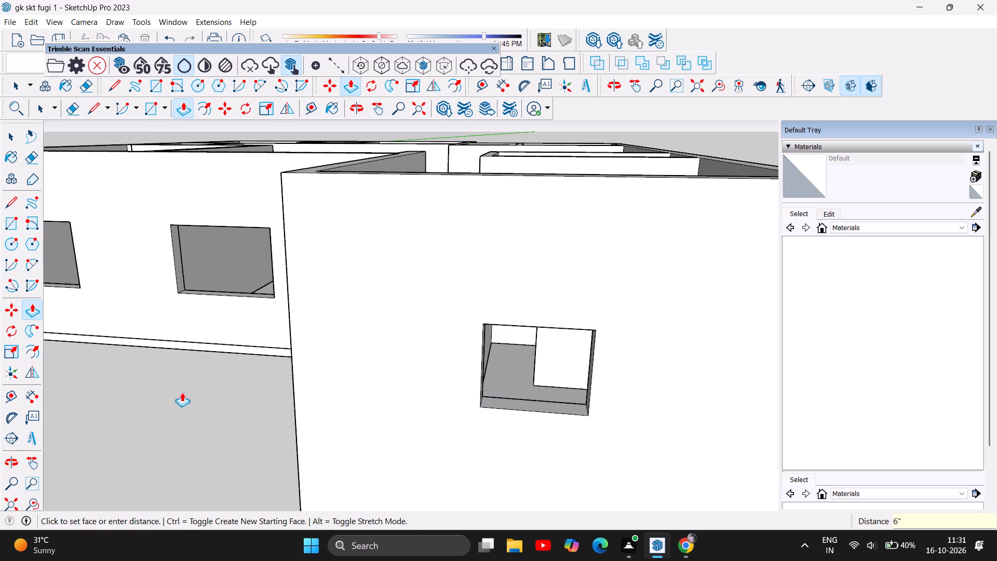
{"action": "scroll", "coordinate": [210, 401], "scroll_direction": "down", "scroll_amount": 5}
{"action": "scroll", "coordinate": [154, 399], "scroll_direction": "down", "scroll_amount": 10}
{"action": "right_click_drag", "start_coordinate": [251, 431], "coordinate": [316, 458]}
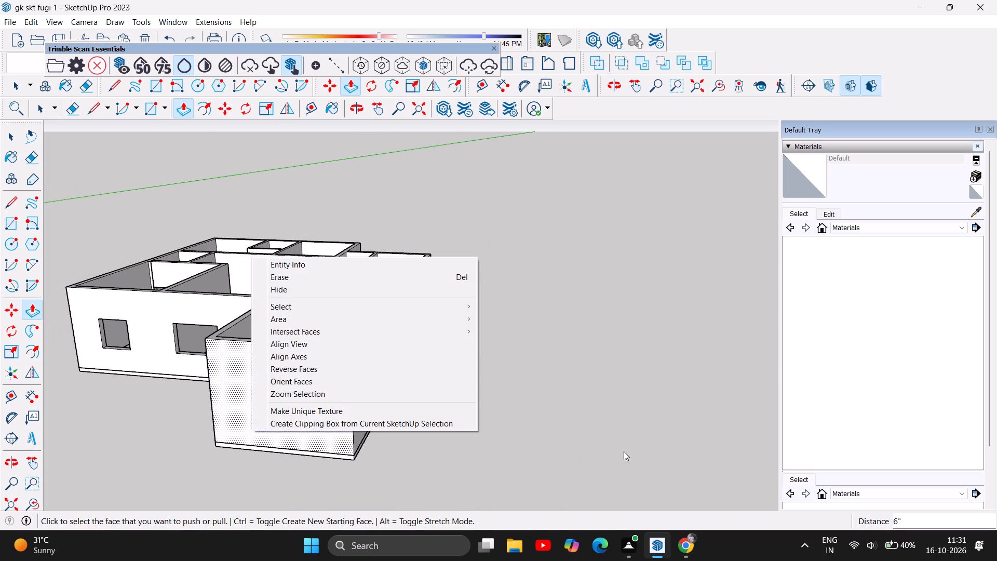
{"action": "left_click", "coordinate": [617, 442]}
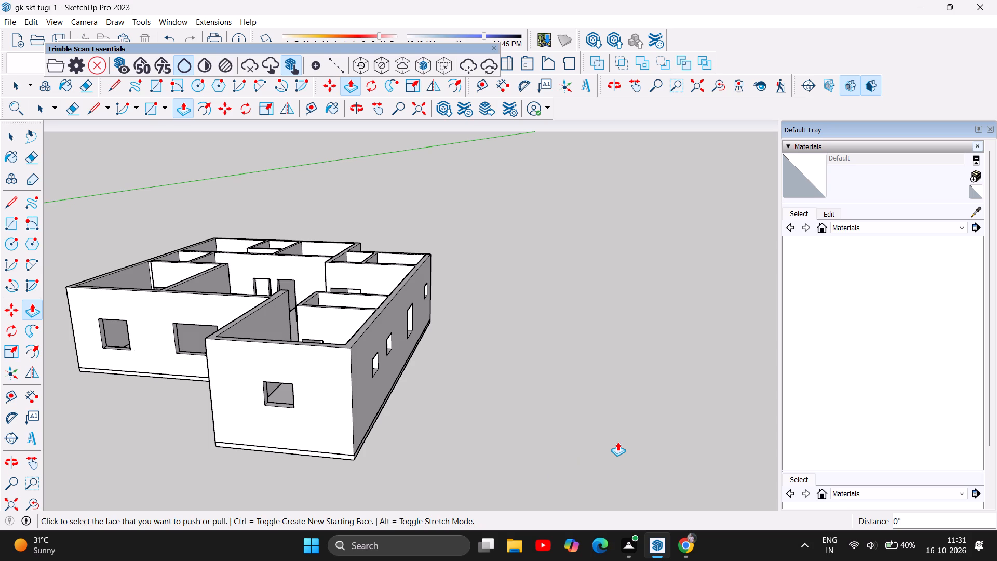
{"action": "key", "text": "Escape"}
Examine the house from all sides, comparing the window heights on the side, rear and front walls.
{"action": "left_click", "coordinate": [11, 135]}
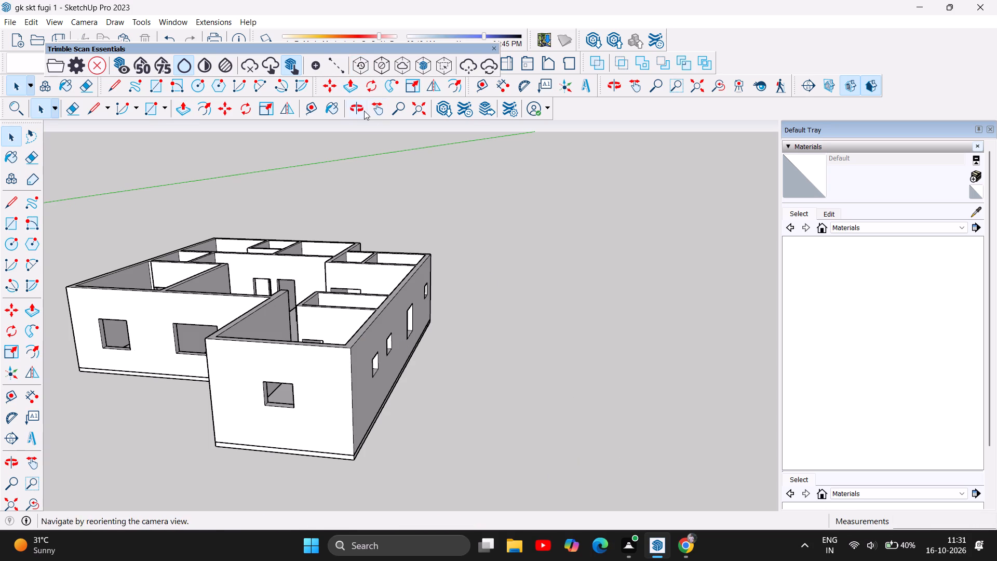
{"action": "left_click", "coordinate": [361, 111]}
{"action": "left_click_drag", "start_coordinate": [479, 314], "coordinate": [306, 349]}
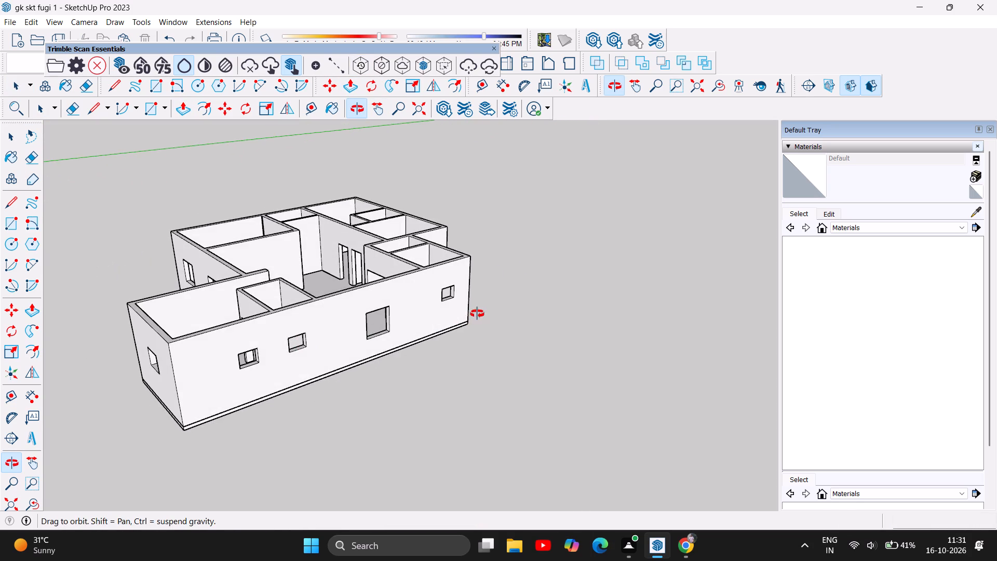
{"action": "left_click_drag", "start_coordinate": [477, 314], "coordinate": [256, 313]}
{"action": "left_click_drag", "start_coordinate": [518, 253], "coordinate": [288, 281]}
{"action": "left_click_drag", "start_coordinate": [651, 261], "coordinate": [375, 270]}
{"action": "left_click_drag", "start_coordinate": [649, 238], "coordinate": [371, 299]}
{"action": "left_click_drag", "start_coordinate": [624, 308], "coordinate": [480, 272]}
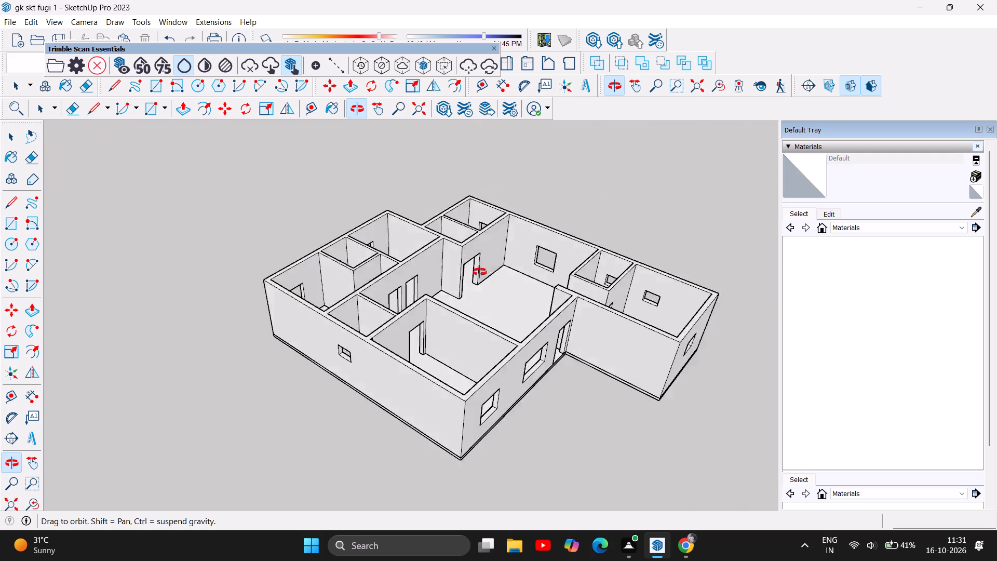
{"action": "left_click_drag", "start_coordinate": [480, 272], "coordinate": [282, 186]}
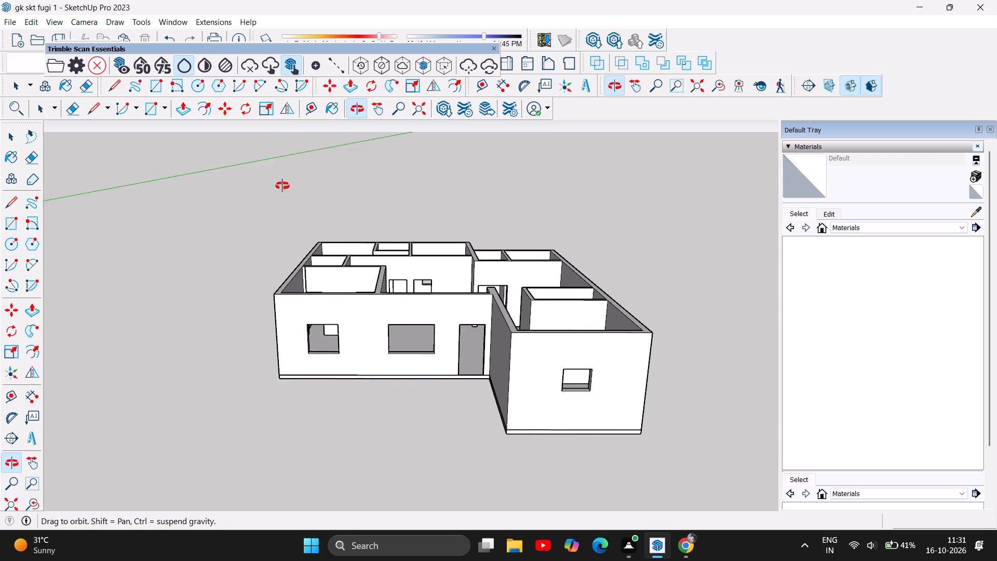
{"action": "left_click_drag", "start_coordinate": [282, 186], "coordinate": [282, 186]}
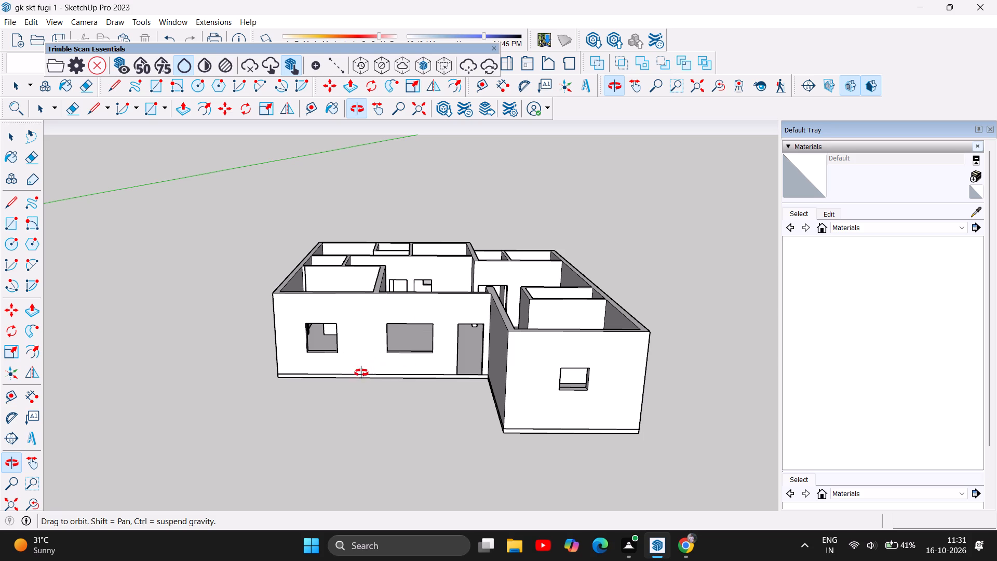
Examine the exterior walls at eye level and from above, including the windows, slab edge and main hall.
{"action": "left_click_drag", "start_coordinate": [430, 352], "coordinate": [418, 443]}
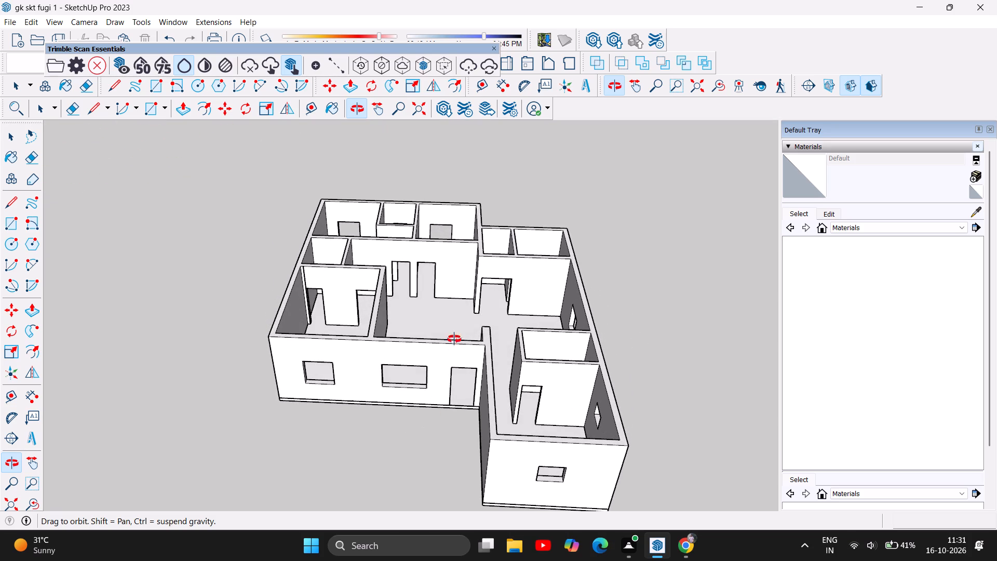
{"action": "left_click_drag", "start_coordinate": [455, 325], "coordinate": [645, 327]}
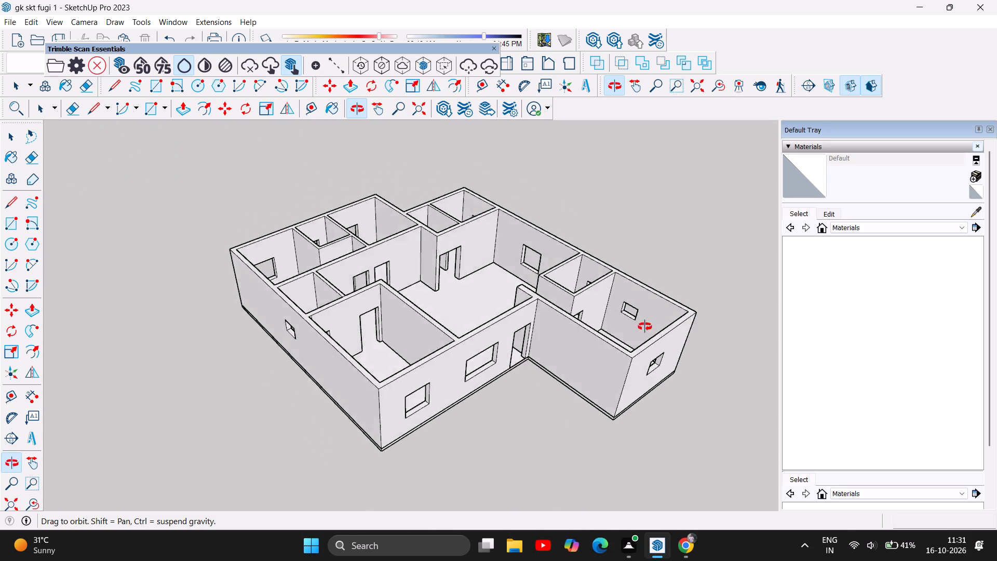
{"action": "left_click_drag", "start_coordinate": [645, 327], "coordinate": [705, 271]}
{"action": "left_click_drag", "start_coordinate": [179, 380], "coordinate": [432, 343]}
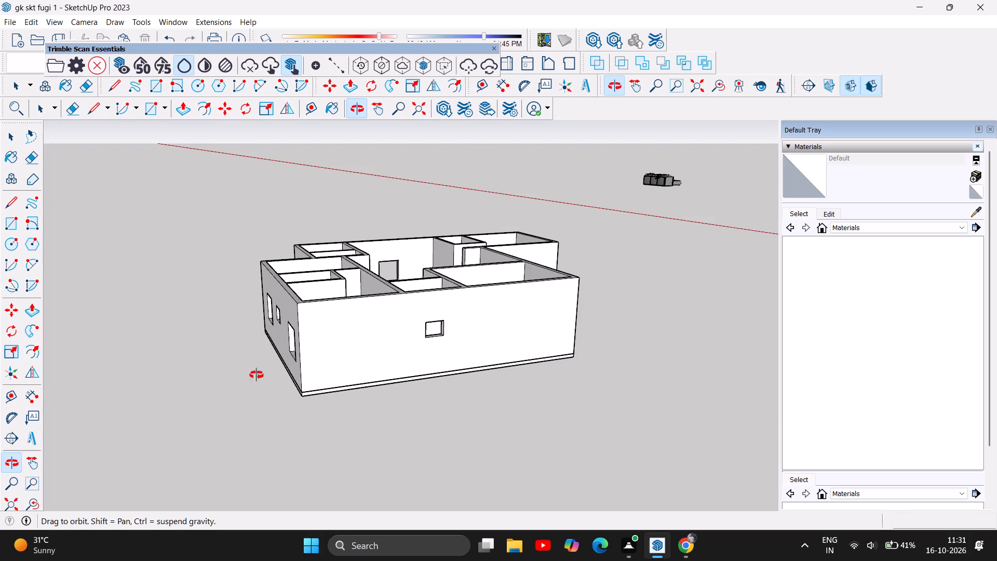
{"action": "left_click_drag", "start_coordinate": [164, 367], "coordinate": [489, 275]}
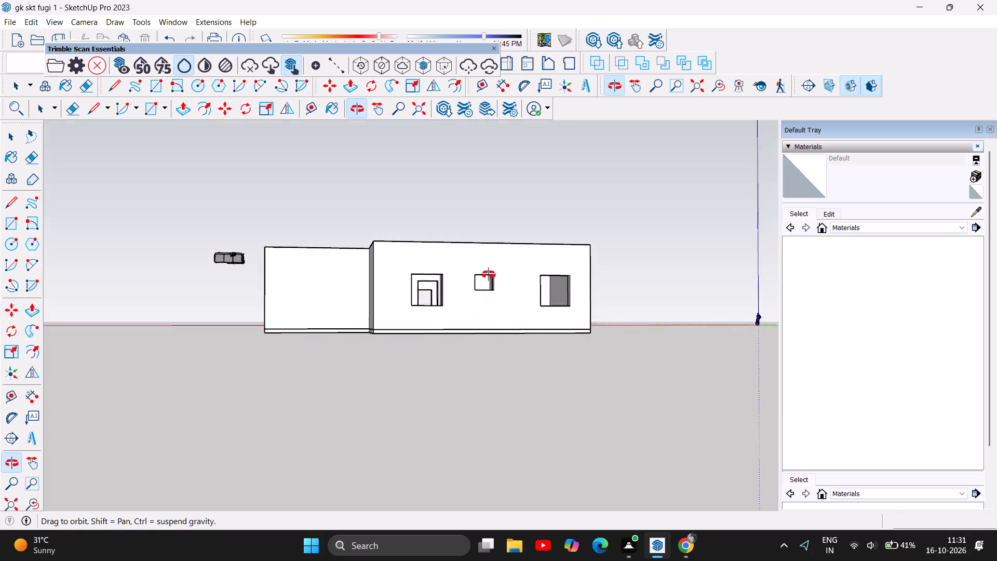
{"action": "left_click_drag", "start_coordinate": [489, 275], "coordinate": [484, 252]}
{"action": "left_click_drag", "start_coordinate": [437, 381], "coordinate": [402, 480]}
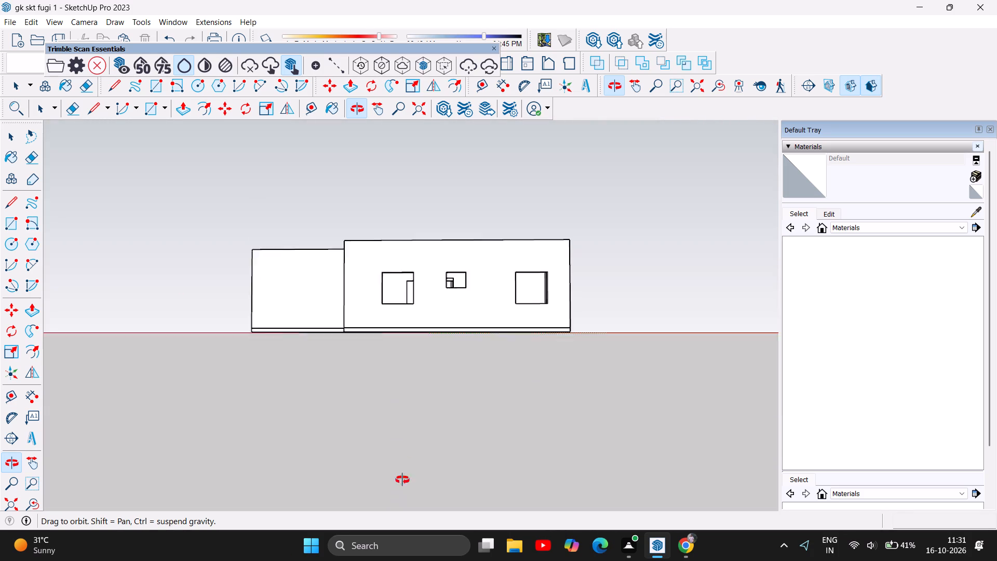
{"action": "left_click_drag", "start_coordinate": [402, 480], "coordinate": [400, 504]}
{"action": "left_click_drag", "start_coordinate": [473, 398], "coordinate": [264, 417]}
{"action": "left_click_drag", "start_coordinate": [491, 341], "coordinate": [299, 397]}
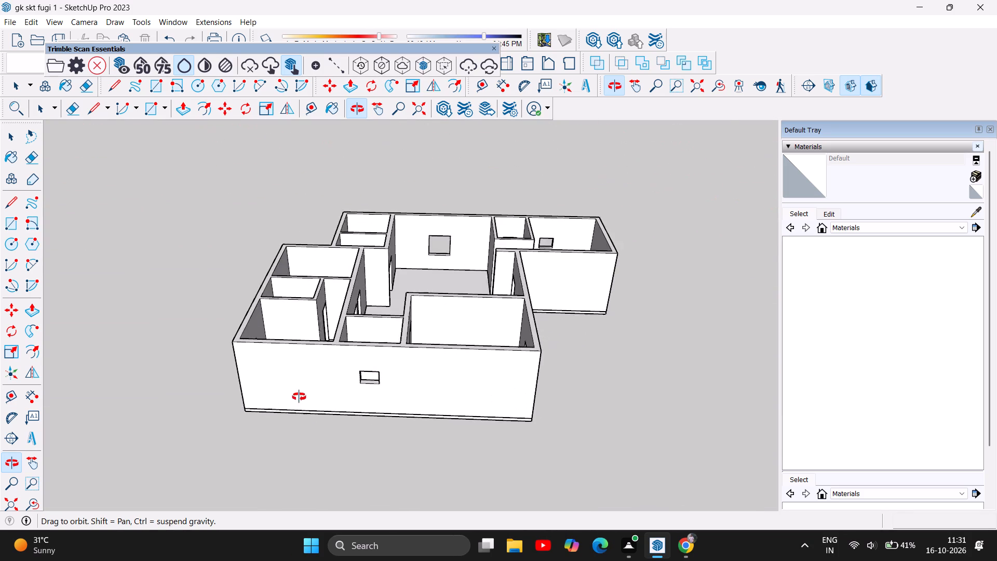
{"action": "left_click_drag", "start_coordinate": [299, 397], "coordinate": [297, 396]}
{"action": "left_click_drag", "start_coordinate": [497, 350], "coordinate": [267, 347]}
{"action": "left_click_drag", "start_coordinate": [533, 328], "coordinate": [339, 337]}
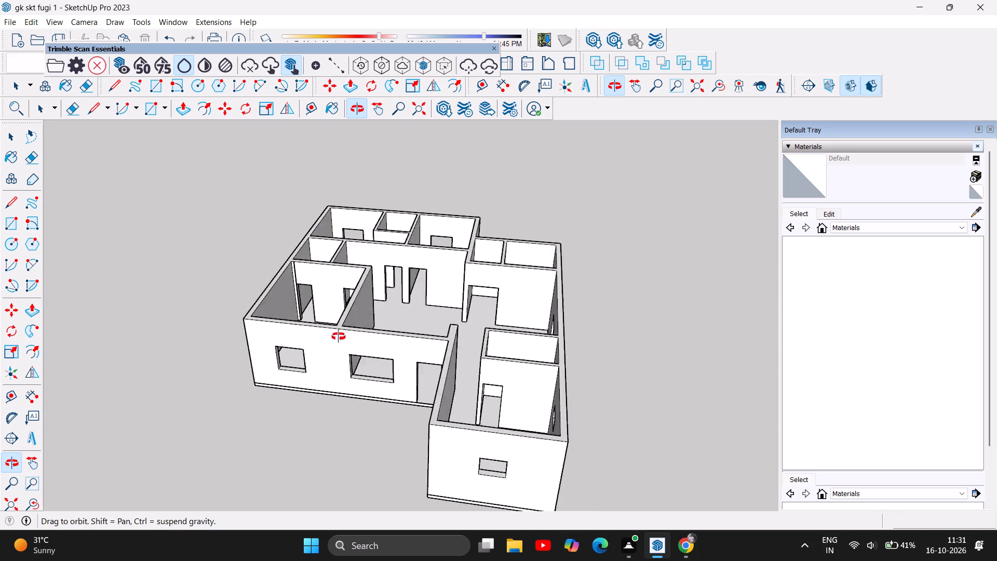
{"action": "left_click_drag", "start_coordinate": [339, 337], "coordinate": [403, 291]}
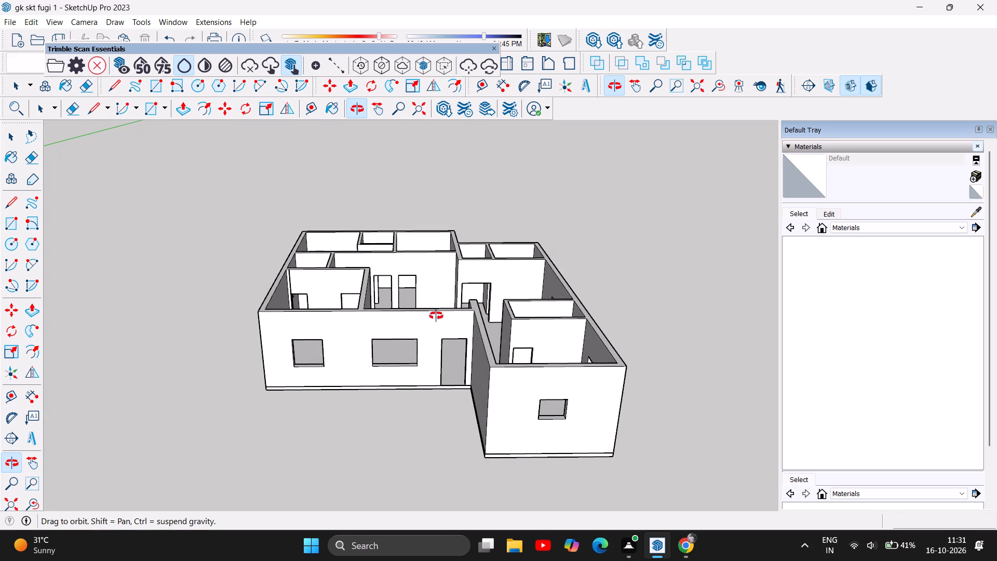
{"action": "scroll", "coordinate": [456, 335], "scroll_direction": "up", "scroll_amount": 5}
{"action": "left_click_drag", "start_coordinate": [428, 353], "coordinate": [419, 398]}
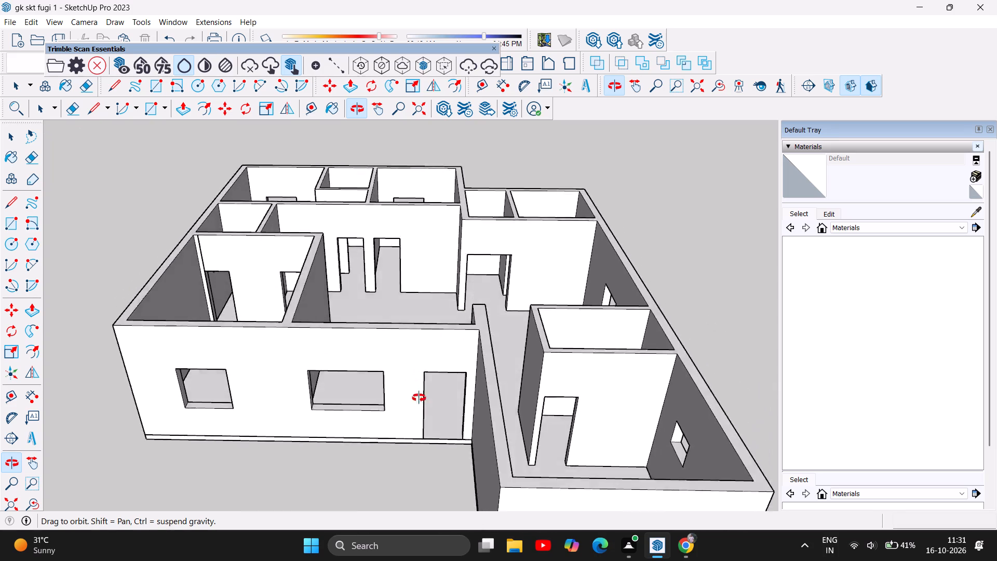
{"action": "left_click_drag", "start_coordinate": [419, 398], "coordinate": [413, 441]}
{"action": "scroll", "coordinate": [449, 291], "scroll_direction": "up", "scroll_amount": 2}
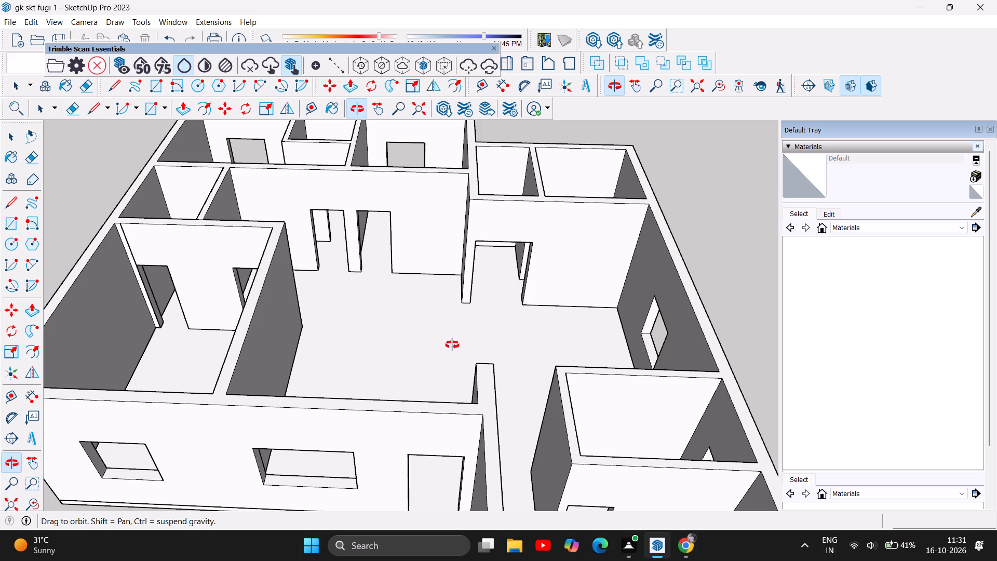
Save the house model.
{"action": "key", "text": "ctrl+s"}
Examine the hall, interior door openings and front walls of the house from low and high angles.
{"action": "left_click_drag", "start_coordinate": [525, 409], "coordinate": [523, 312]}
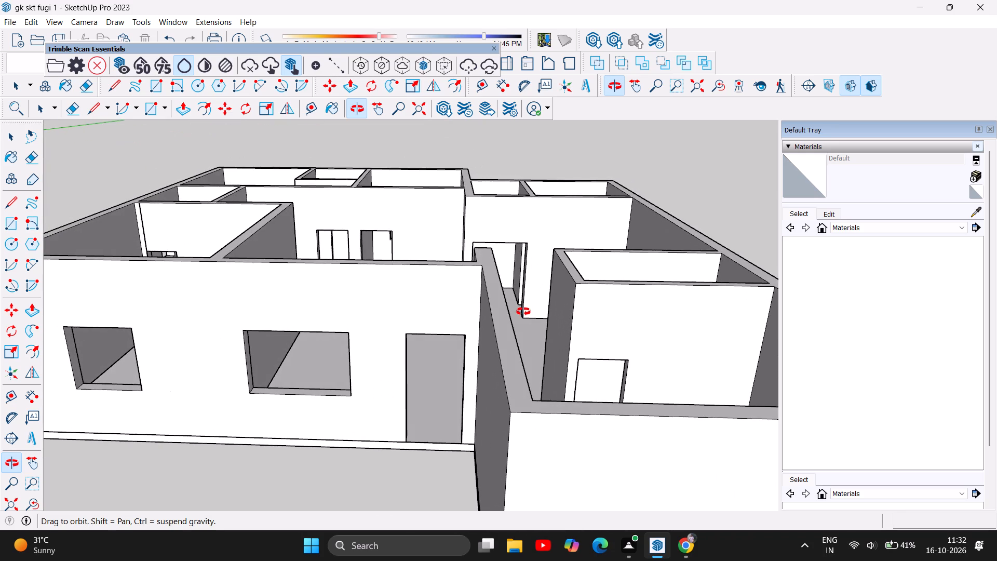
{"action": "left_click_drag", "start_coordinate": [523, 312], "coordinate": [576, 455]}
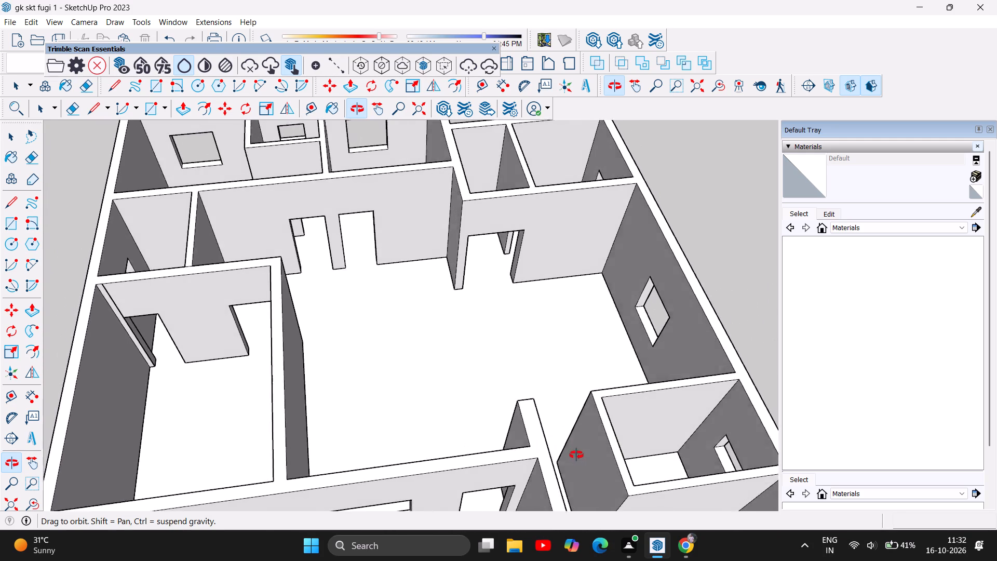
{"action": "left_click_drag", "start_coordinate": [576, 455], "coordinate": [538, 373]}
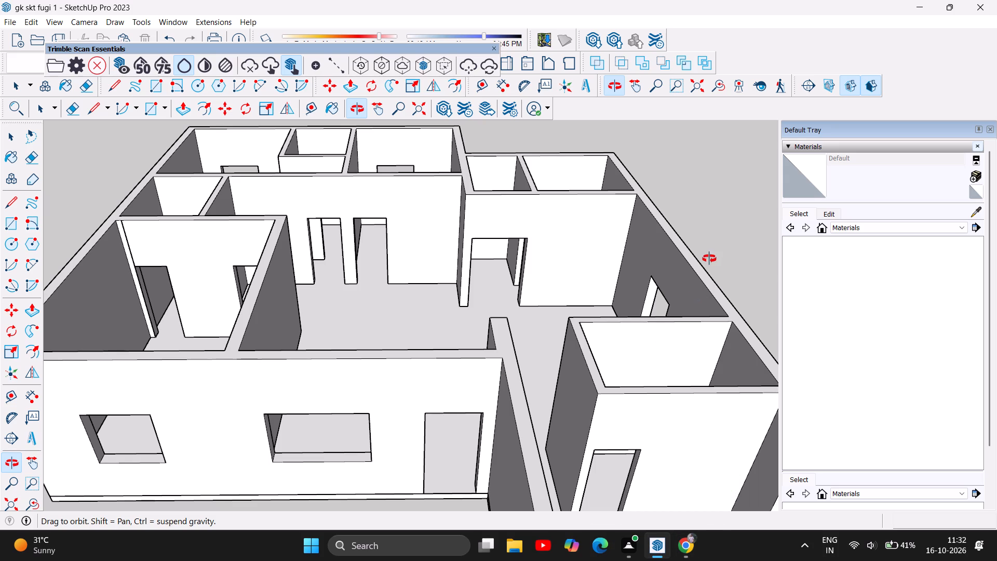
{"action": "scroll", "coordinate": [620, 202], "scroll_direction": "down", "scroll_amount": 5}
{"action": "left_click_drag", "start_coordinate": [696, 221], "coordinate": [661, 227]}
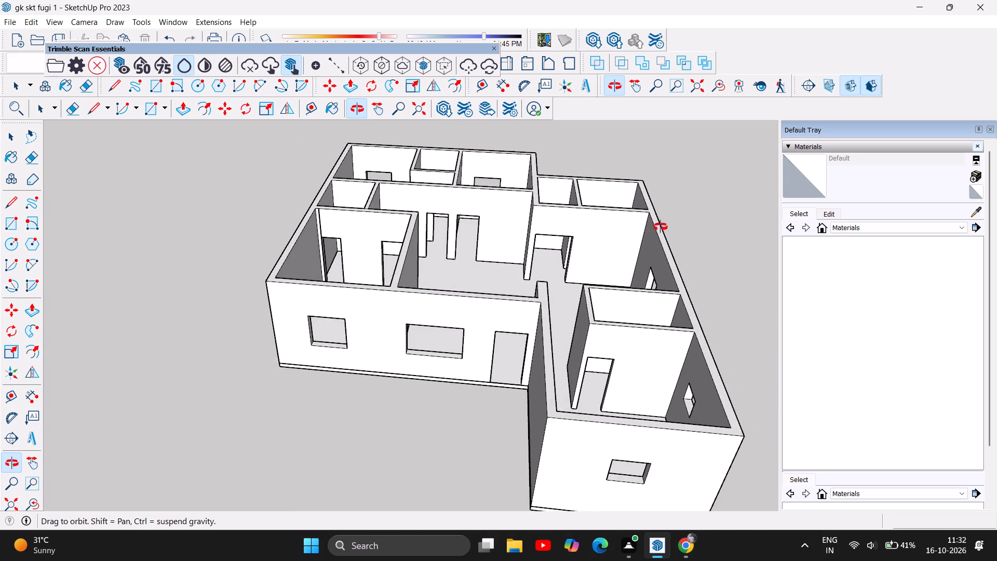
{"action": "left_click_drag", "start_coordinate": [661, 227], "coordinate": [670, 218]}
{"action": "scroll", "coordinate": [374, 324], "scroll_direction": "down", "scroll_amount": 3}
{"action": "left_click_drag", "start_coordinate": [406, 349], "coordinate": [448, 364]}
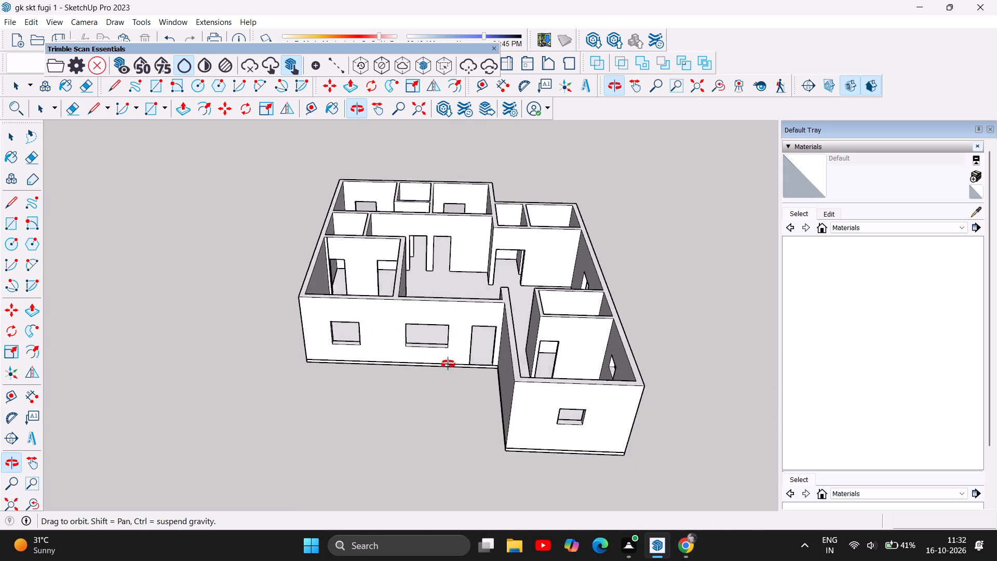
Import the sofa+(2) model from Downloads and place the sofa set on the floor of the main hall.
{"action": "left_click_drag", "start_coordinate": [448, 364], "coordinate": [452, 356]}
{"action": "left_click", "coordinate": [5, 16]}
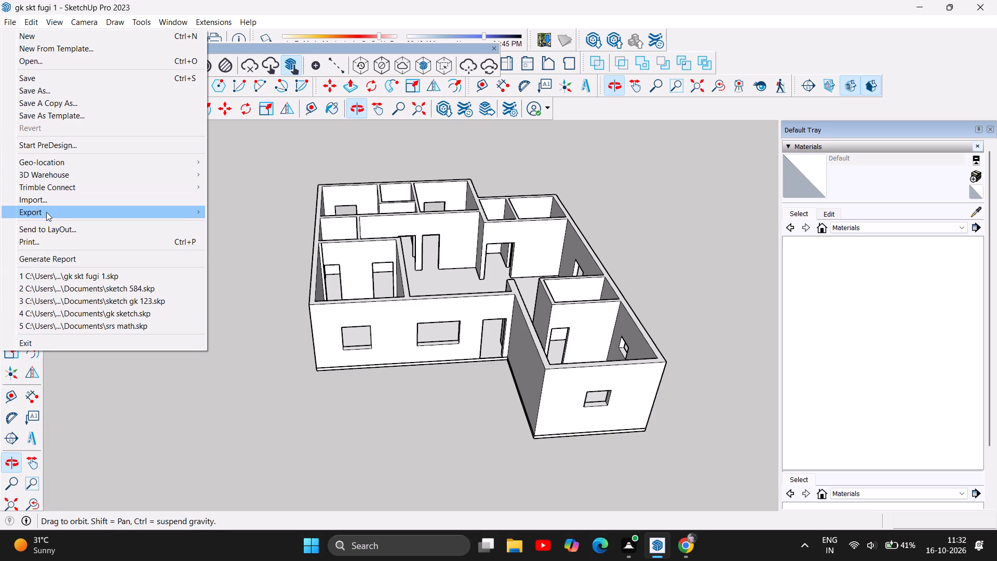
{"action": "left_click", "coordinate": [90, 202]}
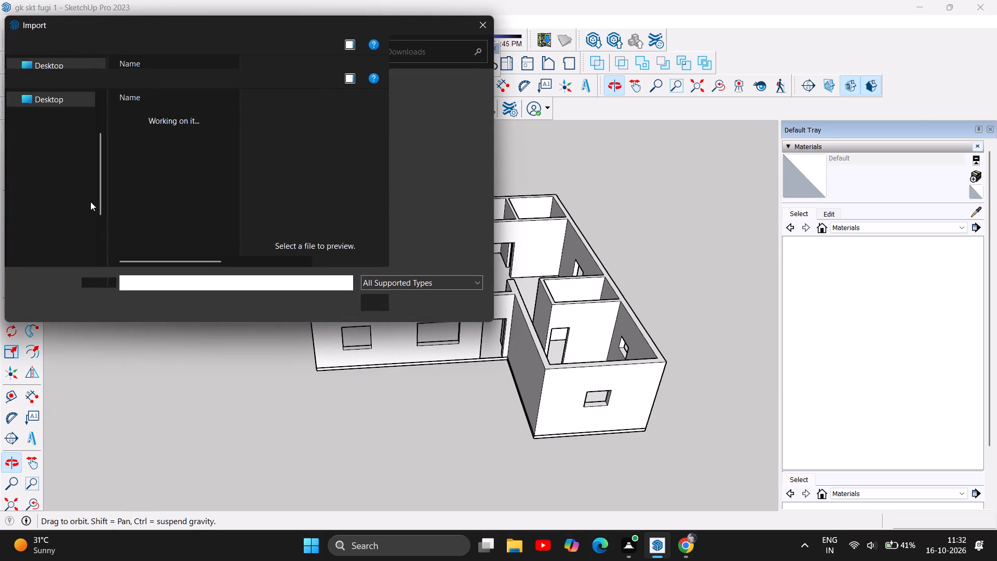
{"action": "left_click", "coordinate": [161, 145]}
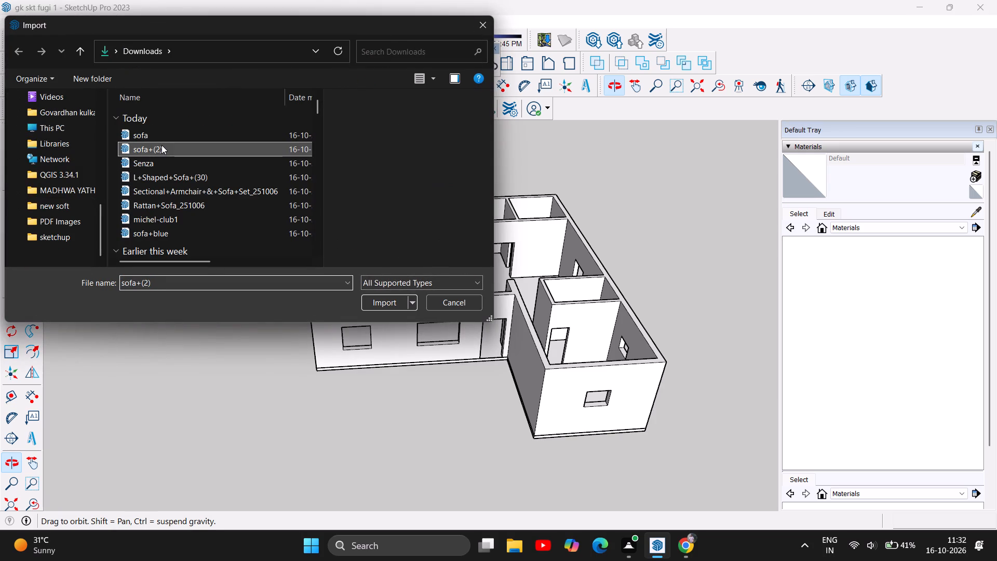
{"action": "left_click", "coordinate": [385, 302]}
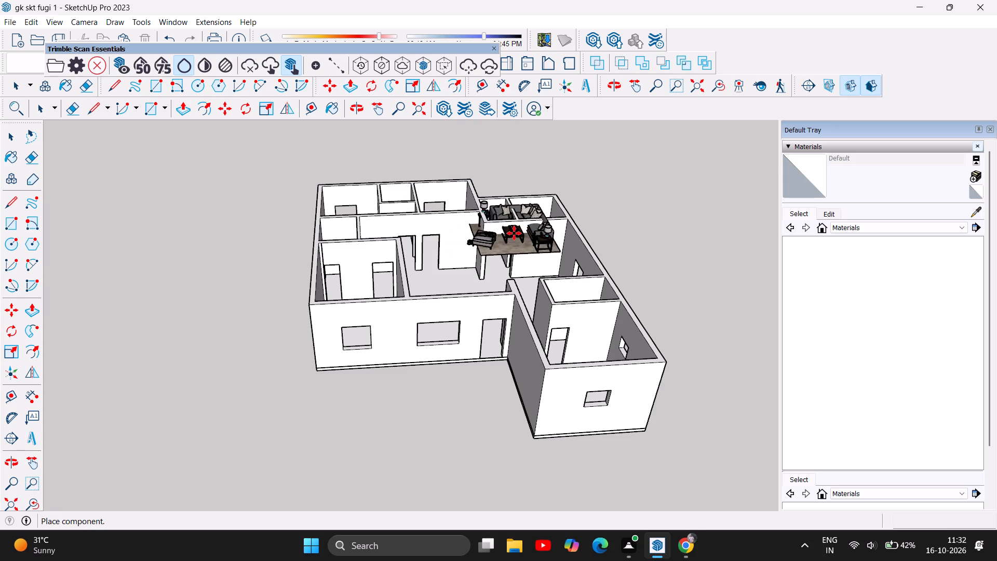
{"action": "scroll", "coordinate": [514, 233], "scroll_direction": "up", "scroll_amount": 8}
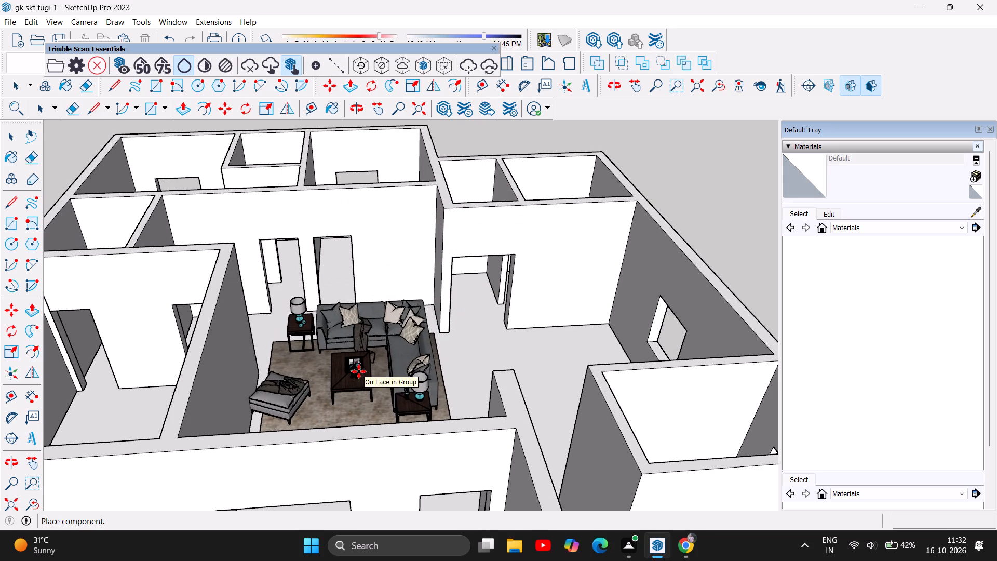
{"action": "scroll", "coordinate": [358, 361], "scroll_direction": "down", "scroll_amount": 5}
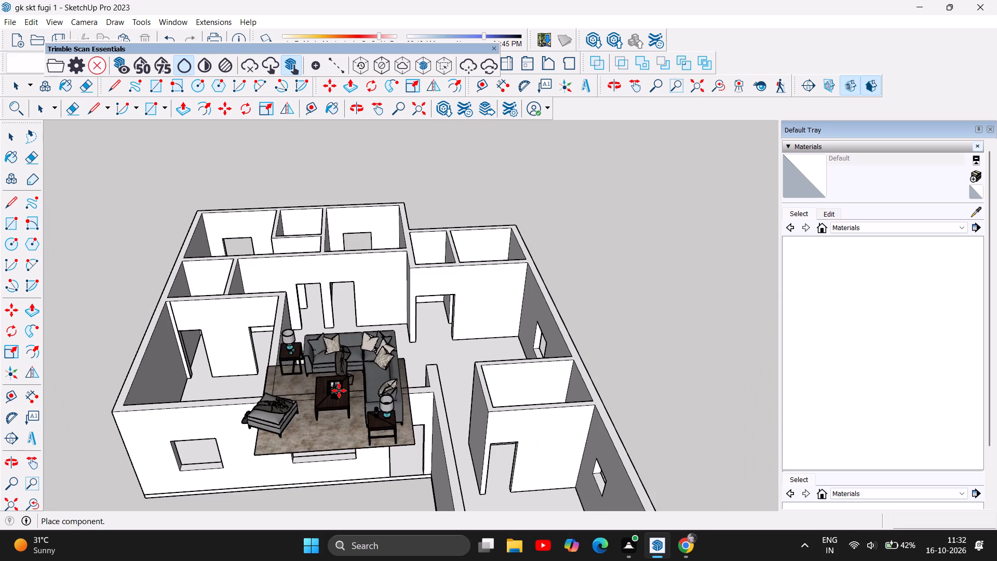
{"action": "scroll", "coordinate": [373, 365], "scroll_direction": "up", "scroll_amount": 5}
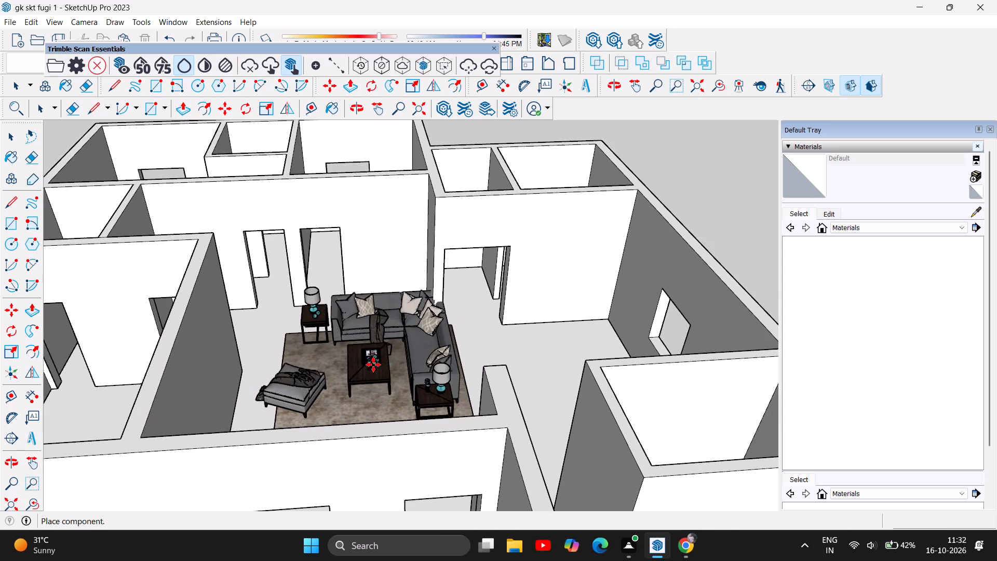
{"action": "scroll", "coordinate": [373, 365], "scroll_direction": "up", "scroll_amount": 2}
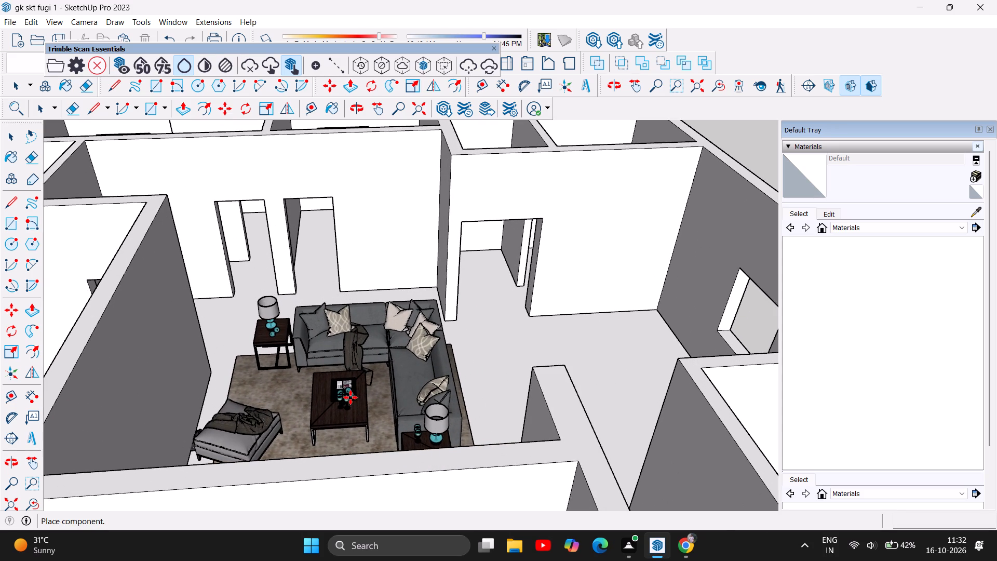
{"action": "left_click", "coordinate": [351, 397]}
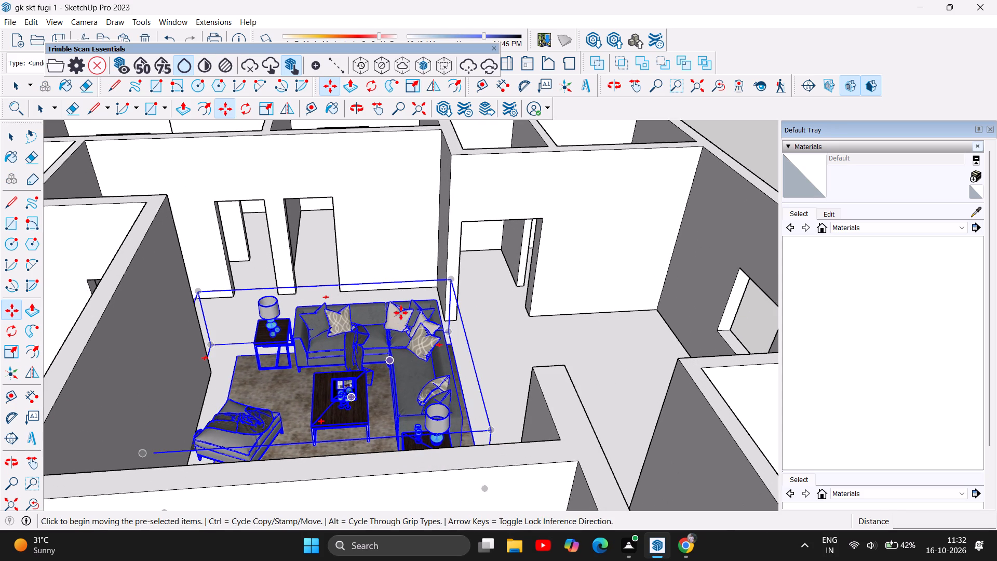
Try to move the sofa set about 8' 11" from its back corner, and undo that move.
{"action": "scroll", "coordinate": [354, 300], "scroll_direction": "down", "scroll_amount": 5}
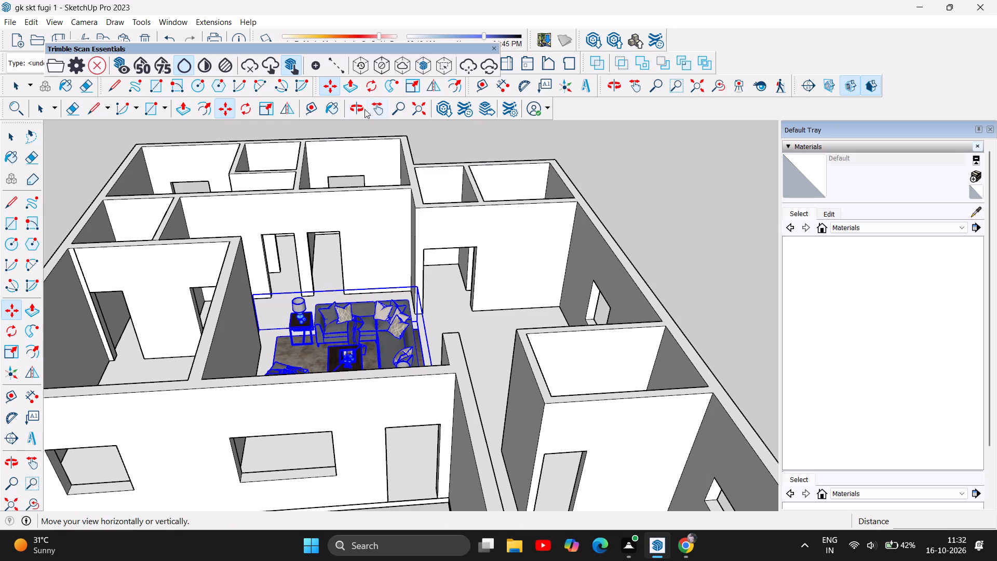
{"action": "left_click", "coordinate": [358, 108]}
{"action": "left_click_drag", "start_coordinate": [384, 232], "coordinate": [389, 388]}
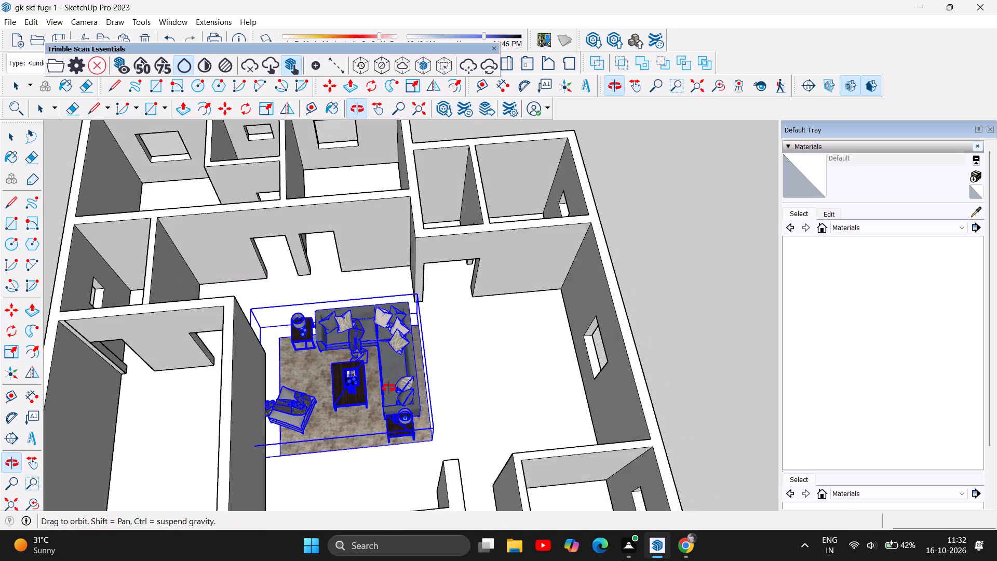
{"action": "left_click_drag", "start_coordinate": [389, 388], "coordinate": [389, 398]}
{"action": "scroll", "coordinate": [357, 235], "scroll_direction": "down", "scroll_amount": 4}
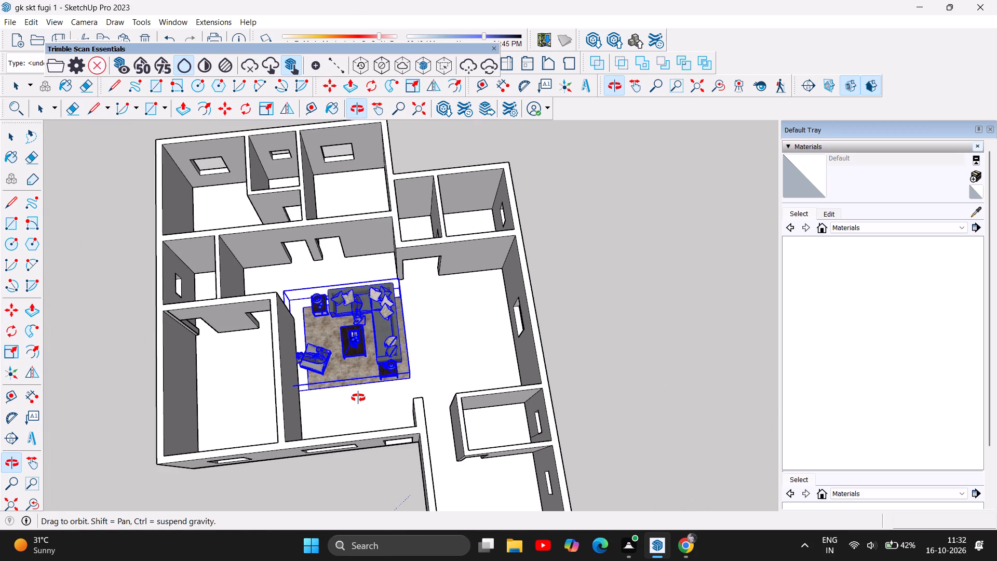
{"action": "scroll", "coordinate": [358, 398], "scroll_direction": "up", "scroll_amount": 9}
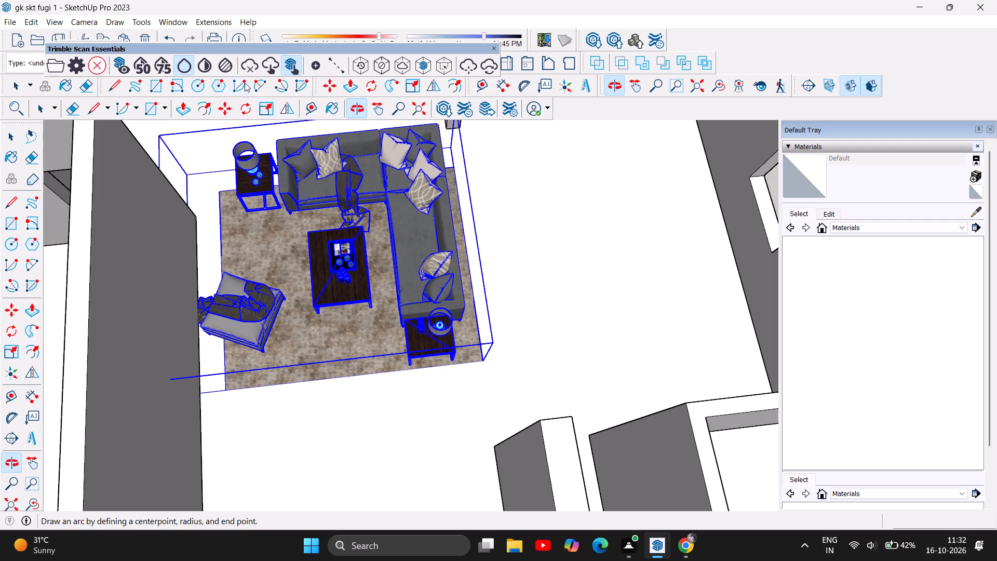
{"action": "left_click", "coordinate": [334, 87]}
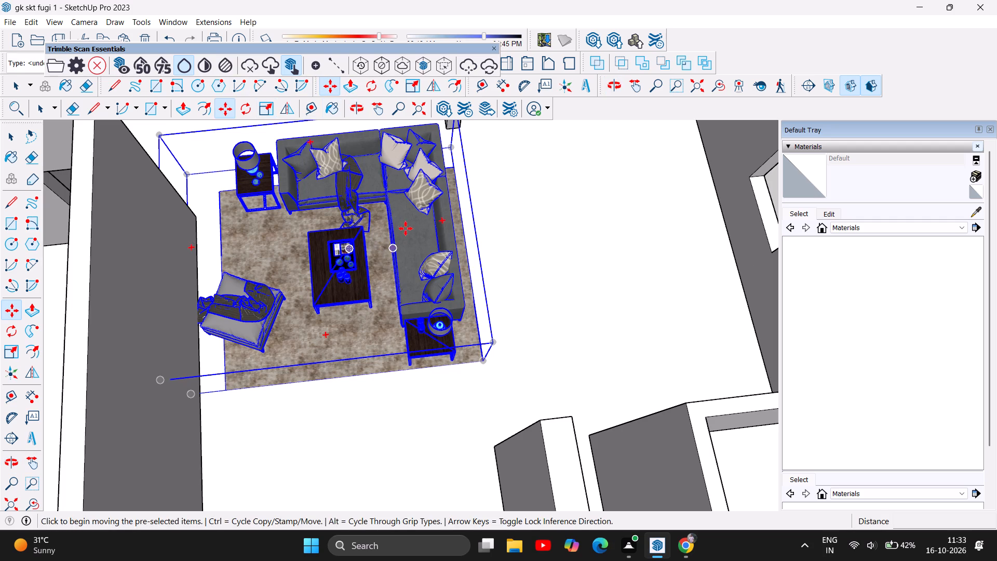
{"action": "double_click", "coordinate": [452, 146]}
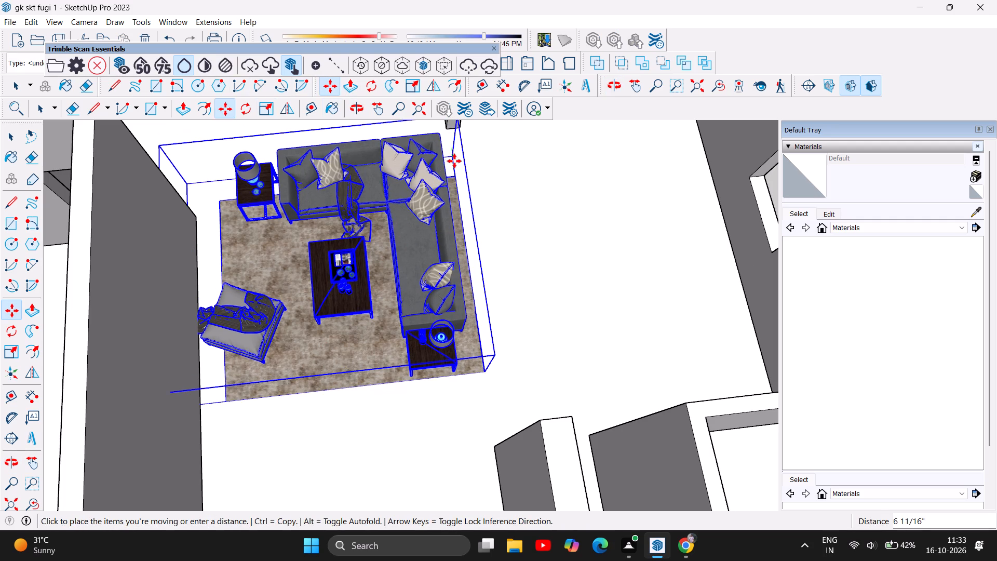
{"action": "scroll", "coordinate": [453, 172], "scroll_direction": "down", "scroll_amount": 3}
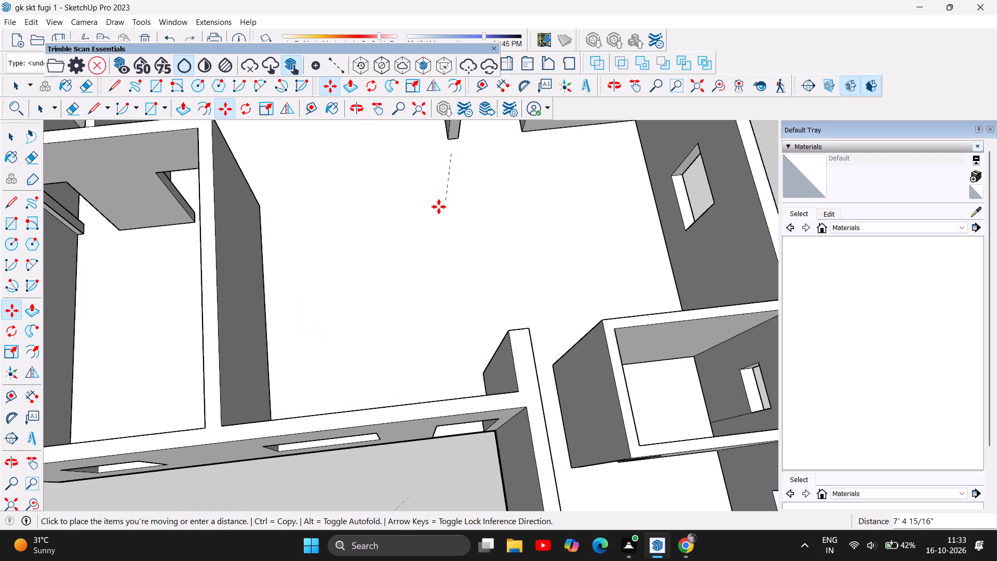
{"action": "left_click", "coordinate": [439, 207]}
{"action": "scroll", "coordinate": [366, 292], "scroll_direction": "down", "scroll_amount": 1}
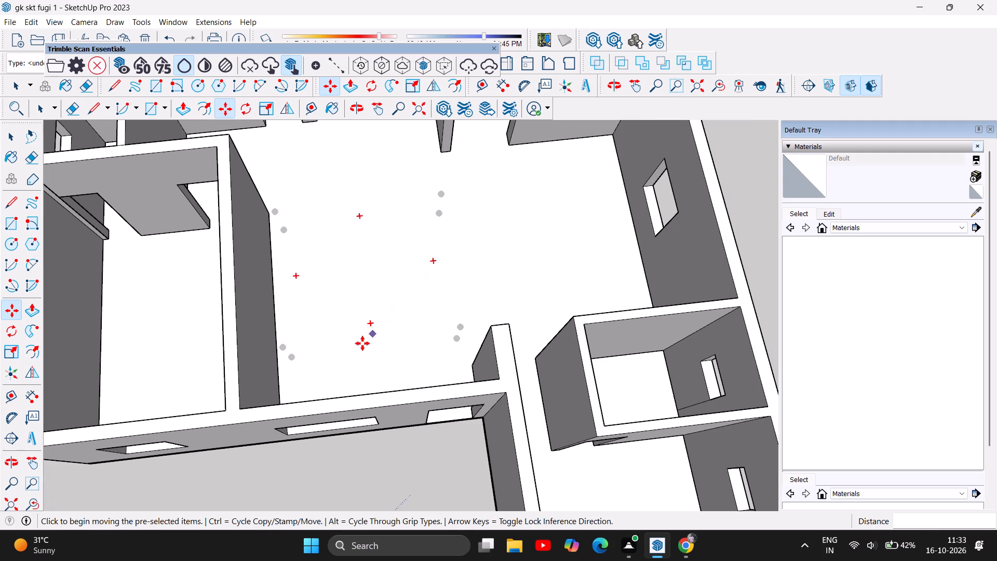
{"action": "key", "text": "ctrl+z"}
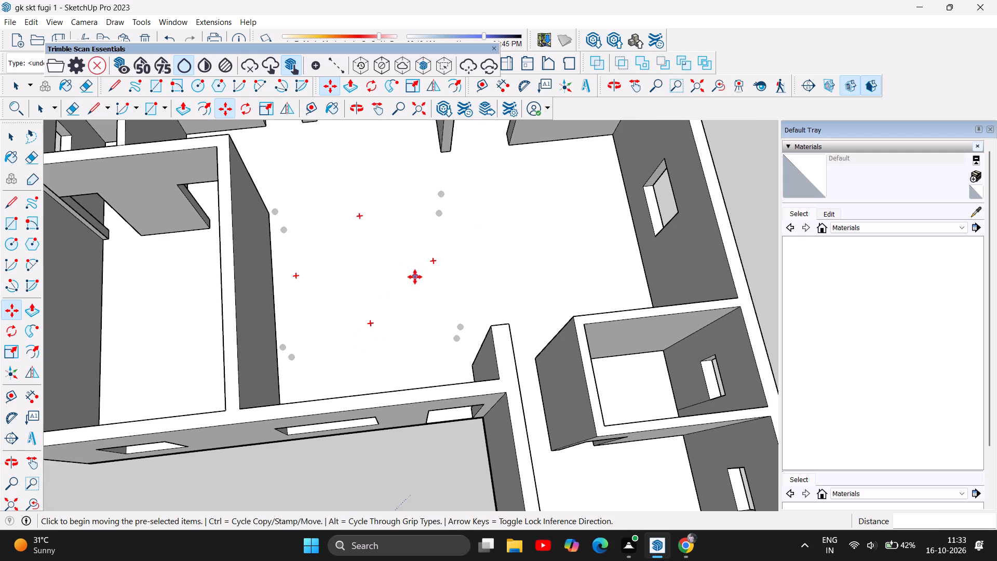
Shift the sofa set about 1' 5" and clear the selection.
{"action": "right_click", "coordinate": [414, 277]}
{"action": "right_click", "coordinate": [414, 277]}
{"action": "right_click", "coordinate": [410, 294]}
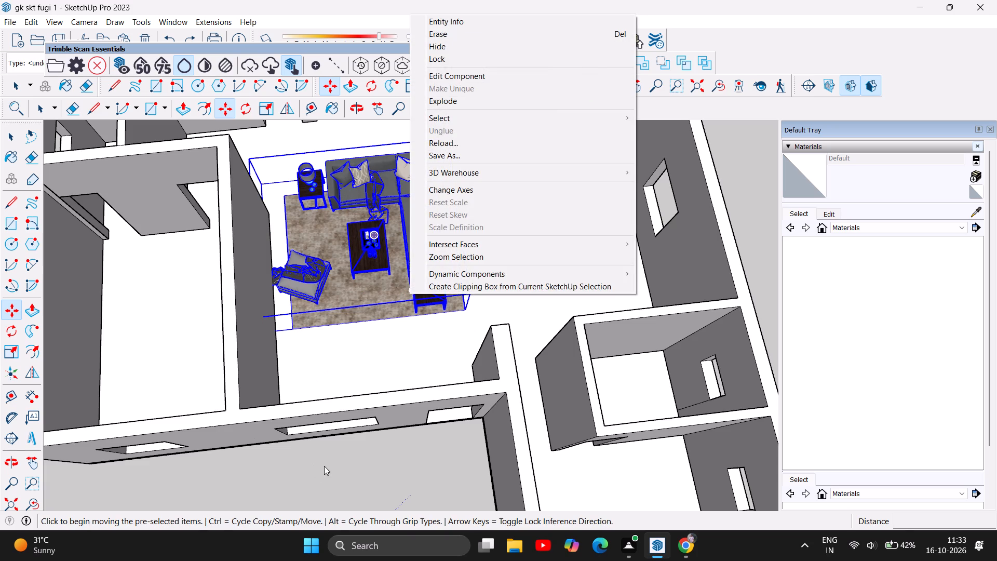
{"action": "left_click", "coordinate": [324, 466]}
{"action": "left_click", "coordinate": [321, 487]}
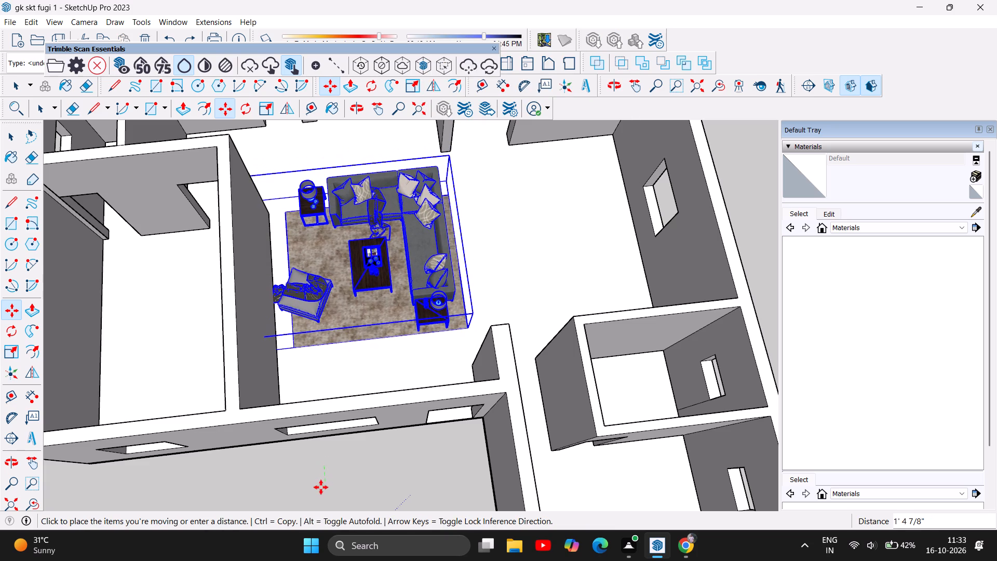
{"action": "right_click", "coordinate": [321, 487]}
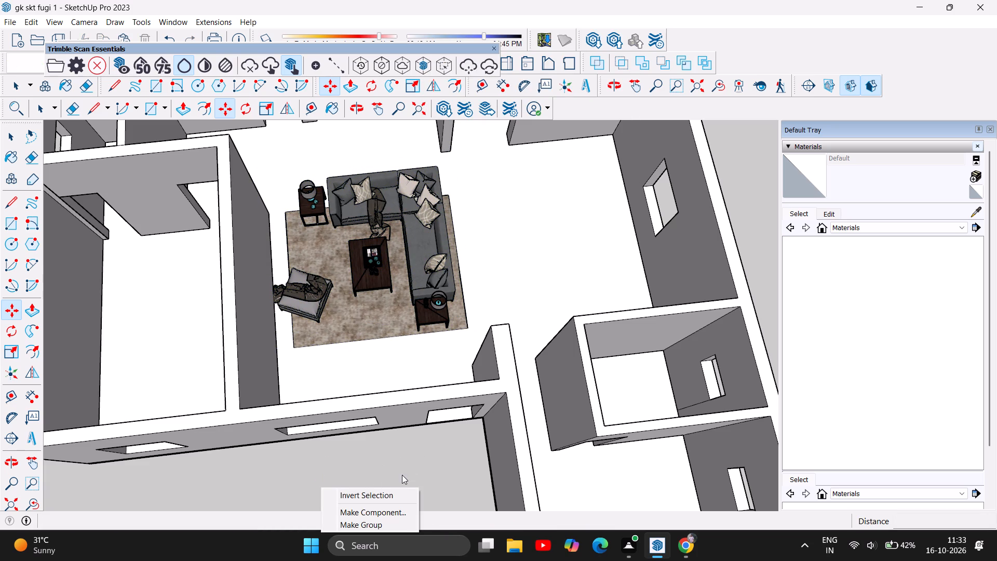
{"action": "left_click", "coordinate": [421, 461]}
Examine the sofa set's position in the hall from above and from behind, relative to the walls and door openings.
{"action": "scroll", "coordinate": [419, 468], "scroll_direction": "up", "scroll_amount": 1}
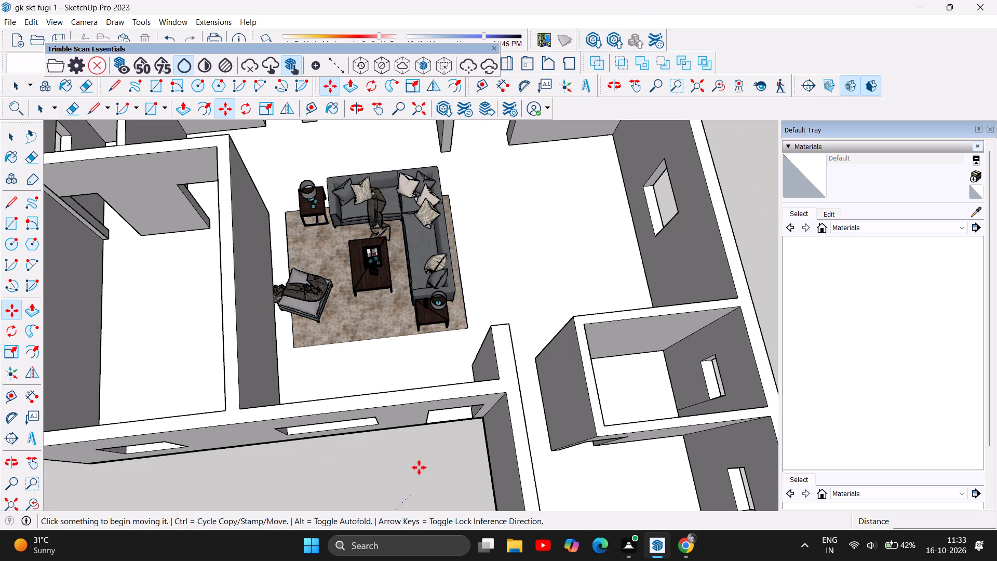
{"action": "scroll", "coordinate": [419, 468], "scroll_direction": "up", "scroll_amount": 1}
{"action": "scroll", "coordinate": [430, 474], "scroll_direction": "down", "scroll_amount": 4}
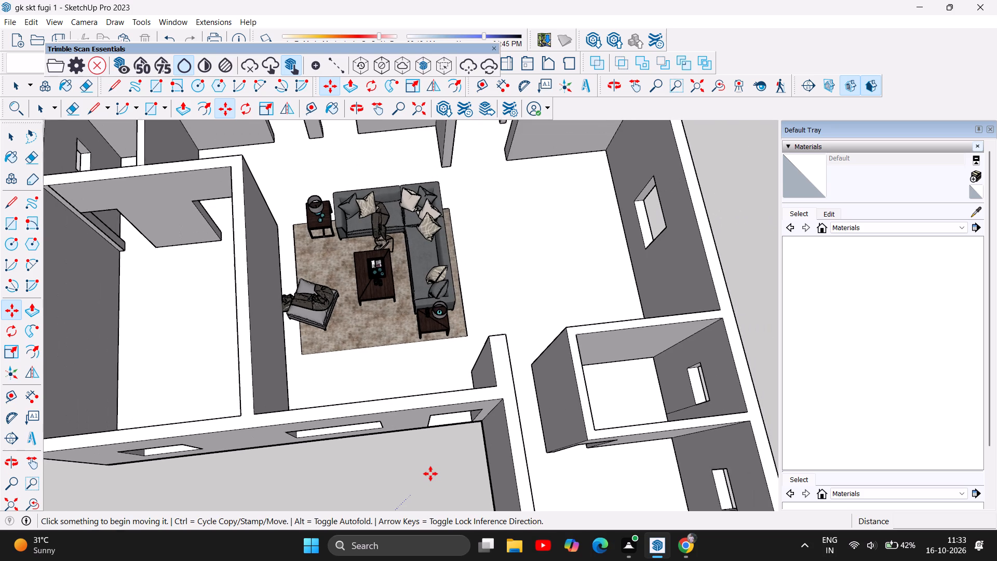
{"action": "scroll", "coordinate": [430, 474], "scroll_direction": "up", "scroll_amount": 4}
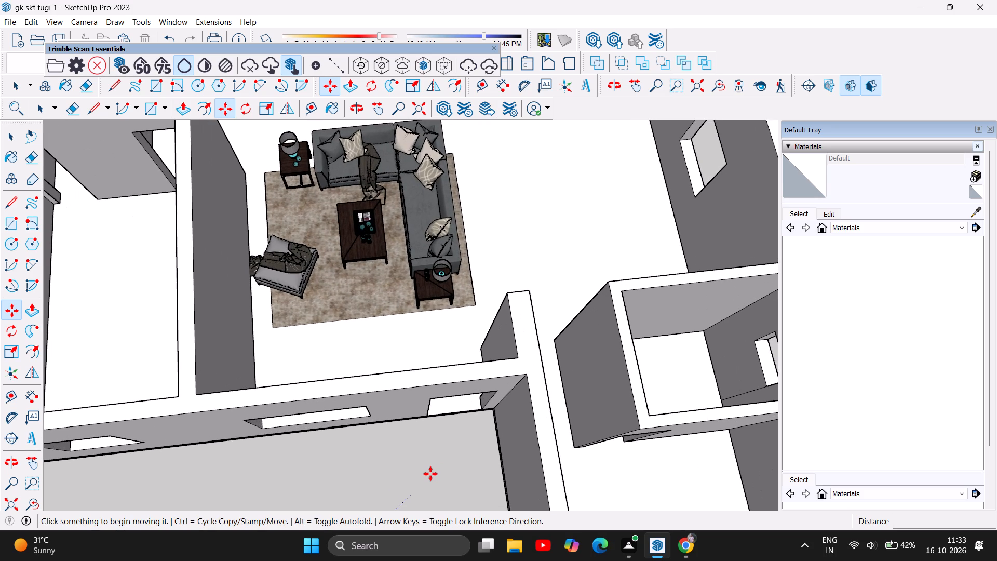
{"action": "scroll", "coordinate": [430, 474], "scroll_direction": "down", "scroll_amount": 7}
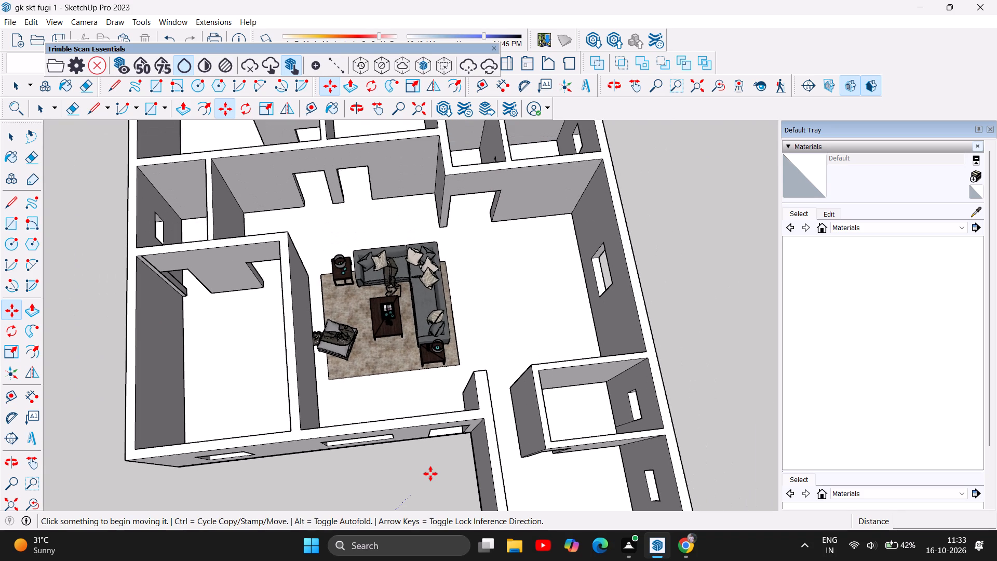
{"action": "left_click", "coordinate": [356, 110]}
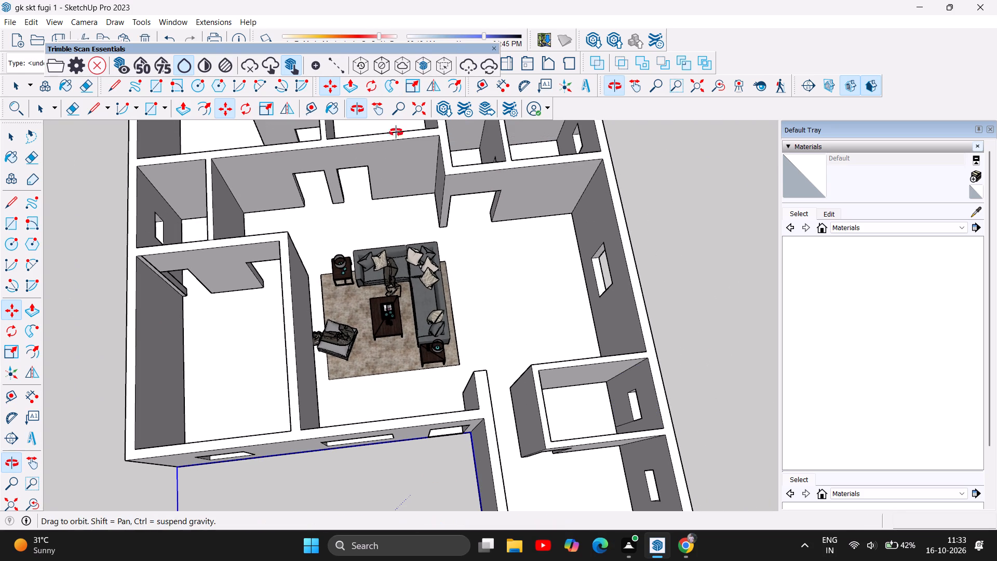
{"action": "left_click_drag", "start_coordinate": [680, 245], "coordinate": [413, 209]}
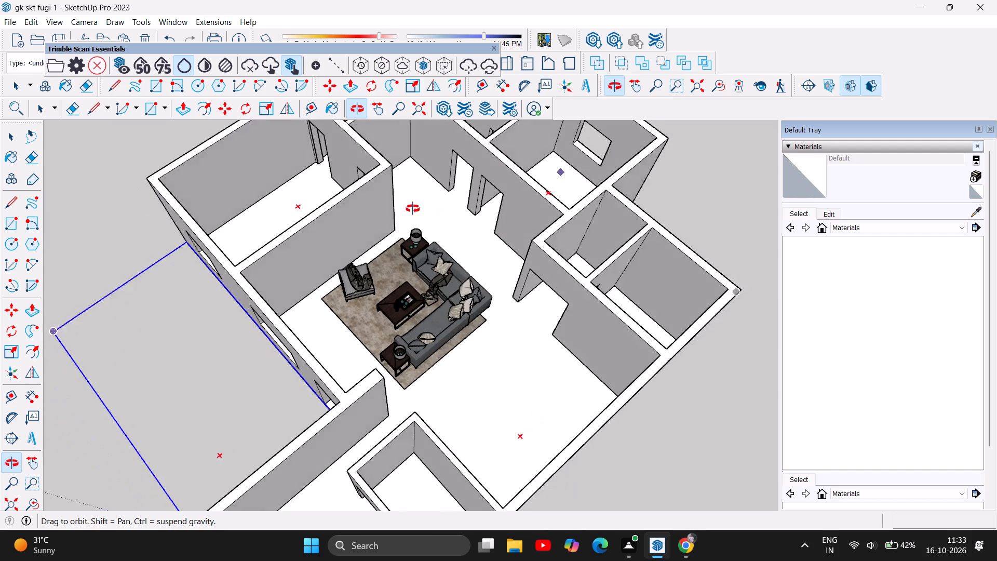
{"action": "left_click_drag", "start_coordinate": [413, 209], "coordinate": [375, 199]}
{"action": "left_click_drag", "start_coordinate": [520, 247], "coordinate": [372, 222]}
{"action": "scroll", "coordinate": [486, 344], "scroll_direction": "up", "scroll_amount": 7}
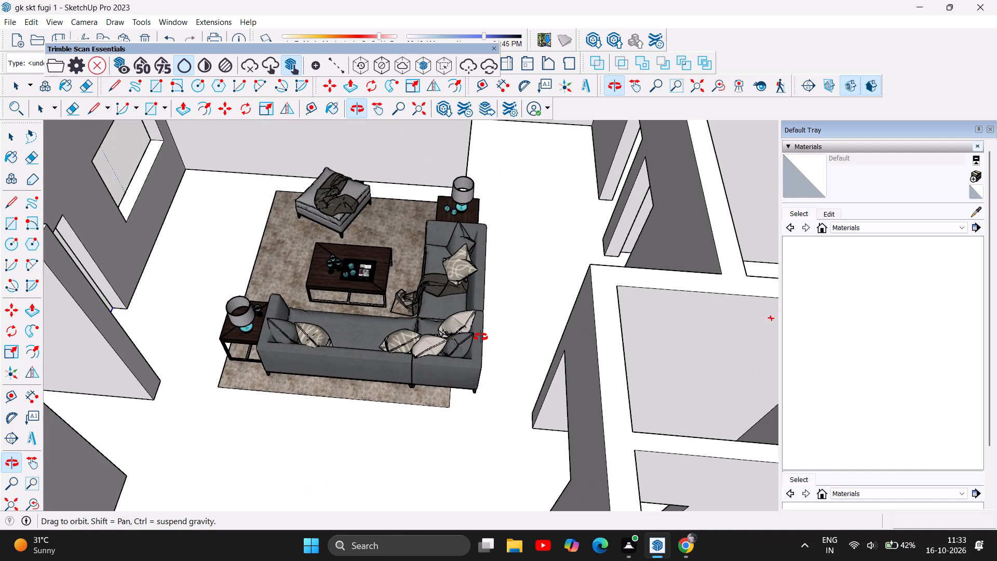
{"action": "scroll", "coordinate": [346, 371], "scroll_direction": "up", "scroll_amount": 1}
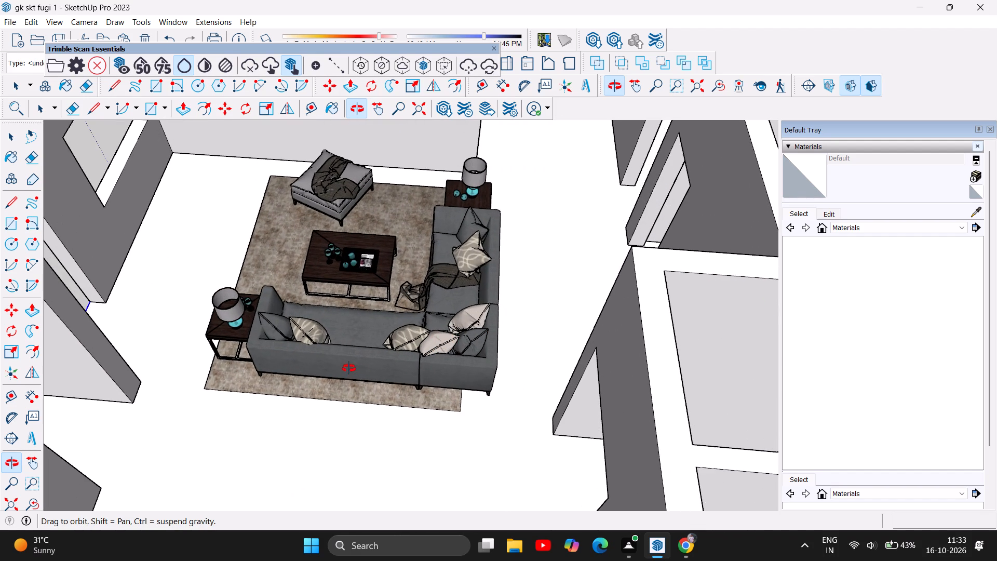
{"action": "scroll", "coordinate": [377, 391], "scroll_direction": "down", "scroll_amount": 5}
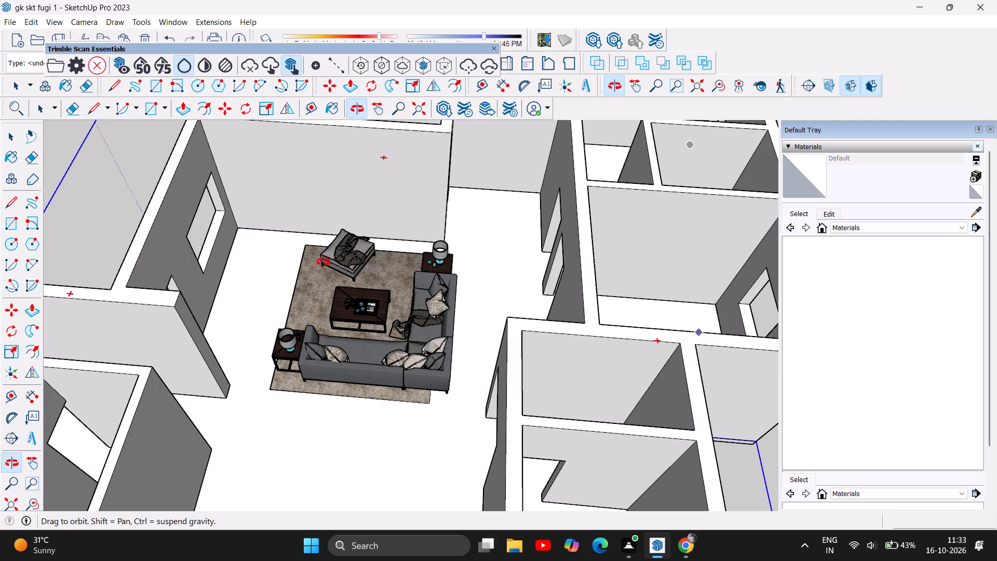
{"action": "scroll", "coordinate": [299, 262], "scroll_direction": "up", "scroll_amount": 5}
{"action": "scroll", "coordinate": [348, 298], "scroll_direction": "down", "scroll_amount": 4}
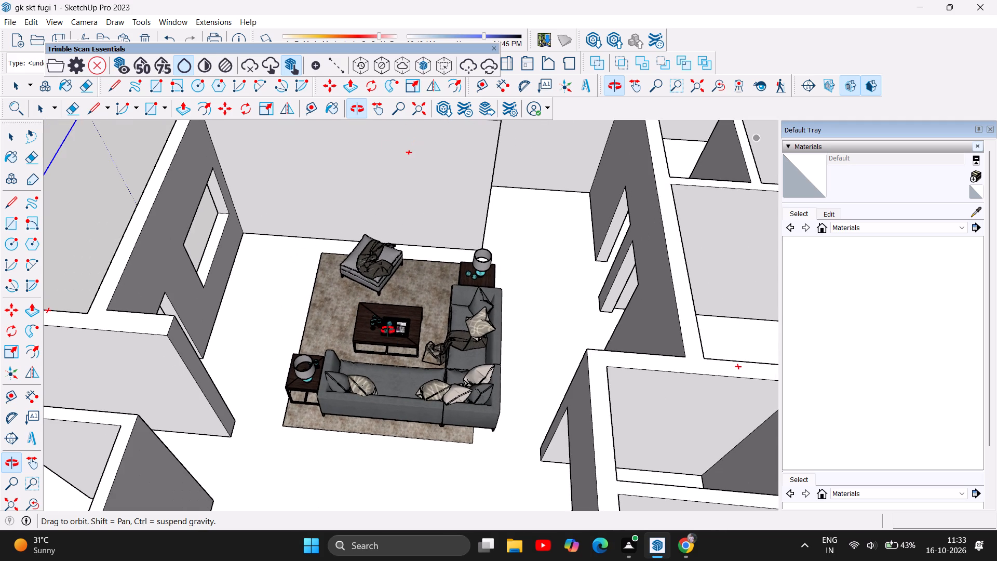
{"action": "scroll", "coordinate": [417, 351], "scroll_direction": "up", "scroll_amount": 2}
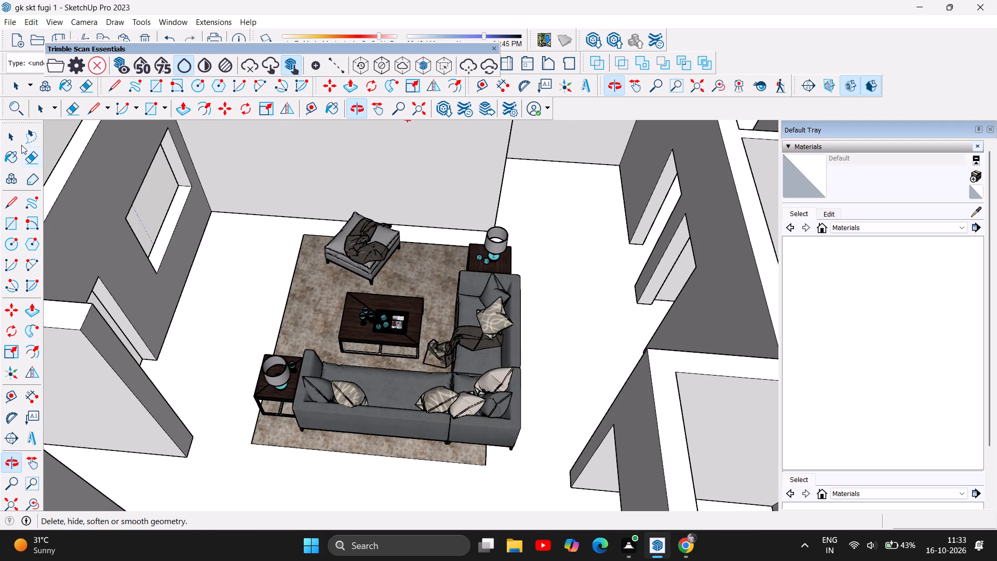
Move the whole sofa set out of the hall to open ground beside the house, about 43' 9" away.
{"action": "left_click", "coordinate": [15, 135]}
{"action": "left_click", "coordinate": [441, 358]}
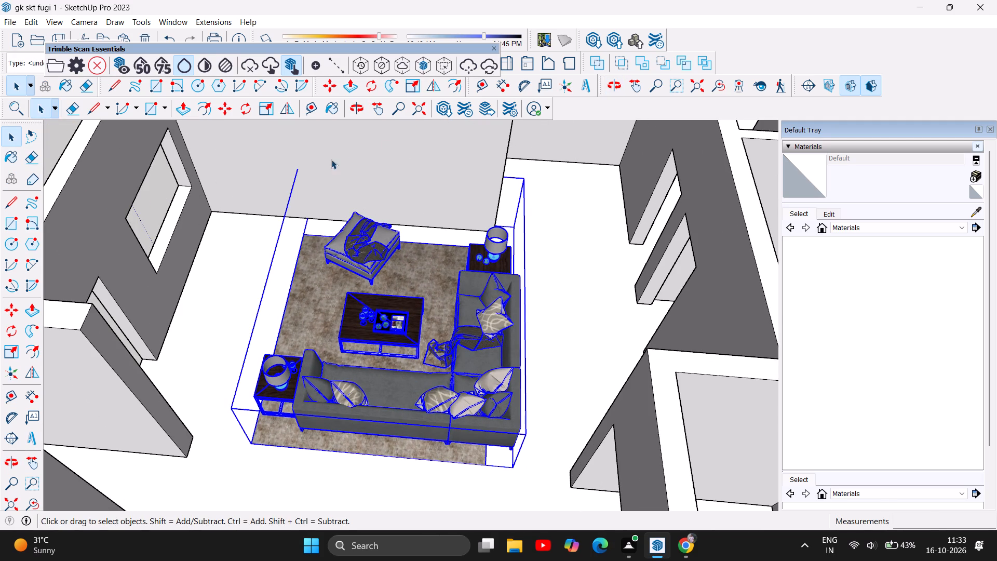
{"action": "left_click", "coordinate": [329, 86]}
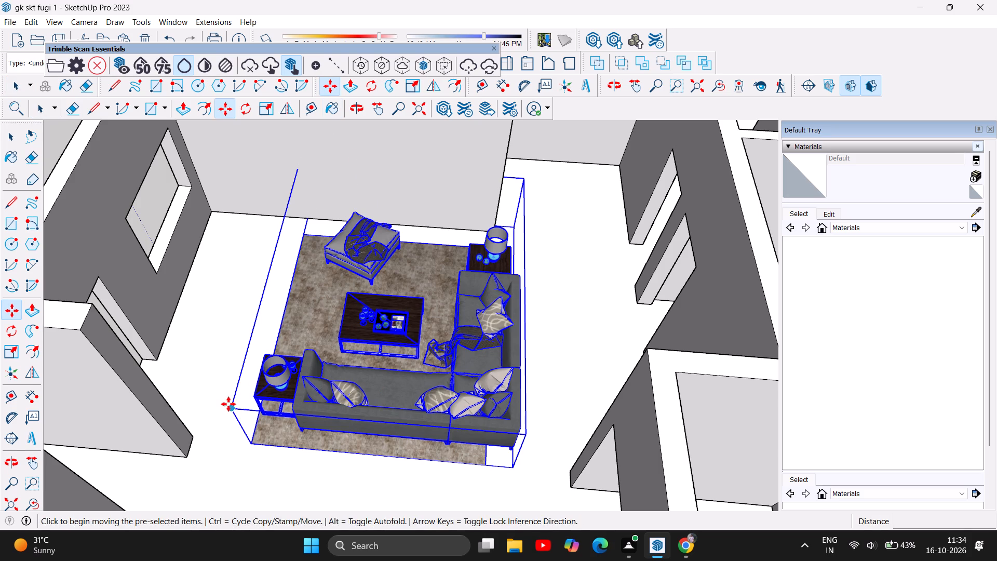
{"action": "left_click", "coordinate": [231, 406]}
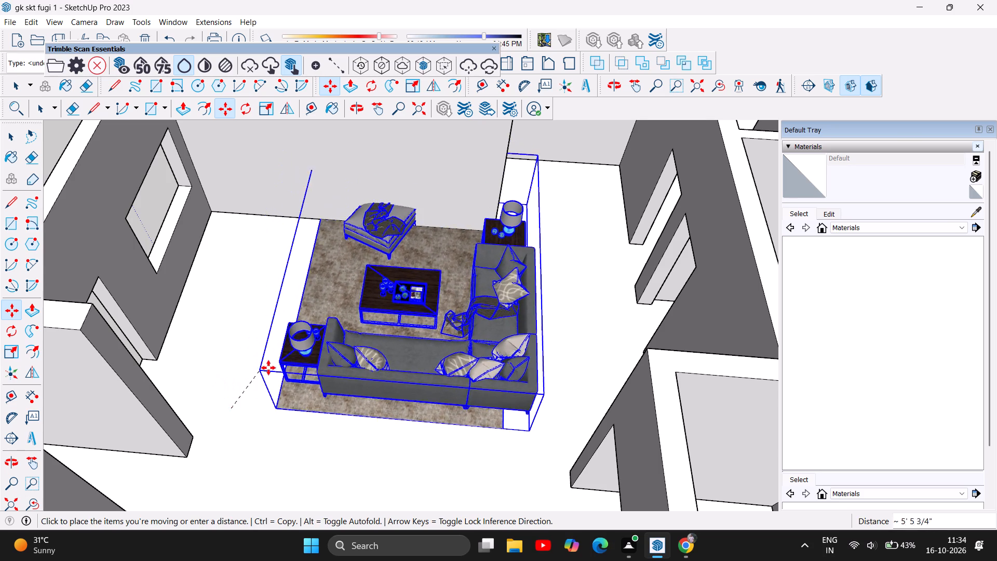
{"action": "scroll", "coordinate": [268, 368], "scroll_direction": "down", "scroll_amount": 8}
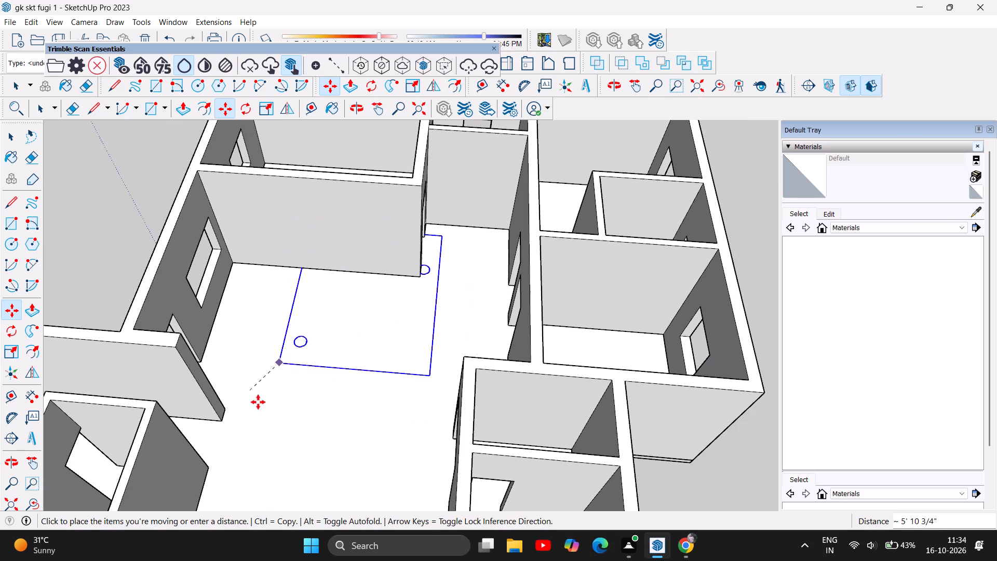
{"action": "scroll", "coordinate": [255, 389], "scroll_direction": "down", "scroll_amount": 4}
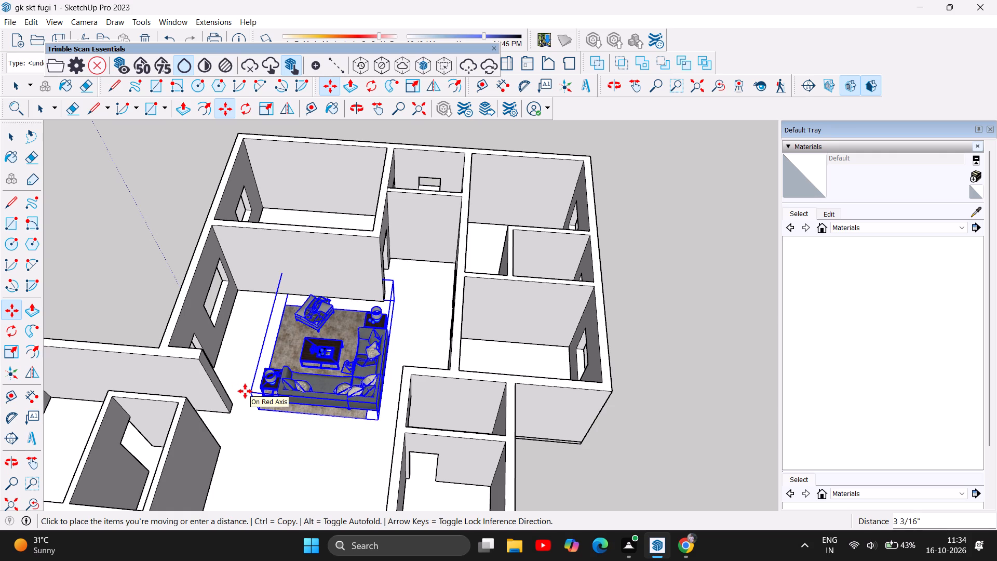
{"action": "scroll", "coordinate": [249, 391], "scroll_direction": "down", "scroll_amount": 5}
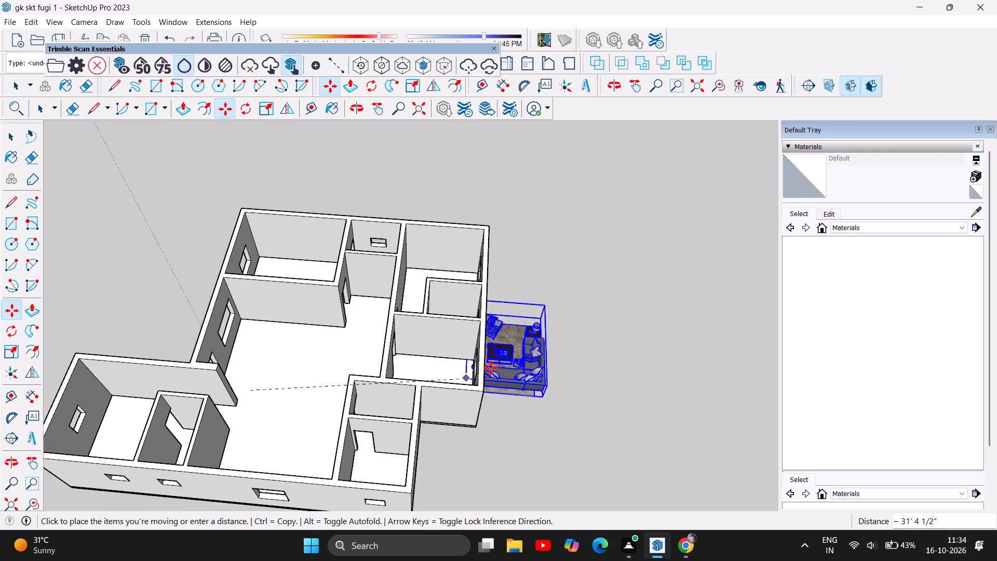
{"action": "left_click", "coordinate": [554, 360]}
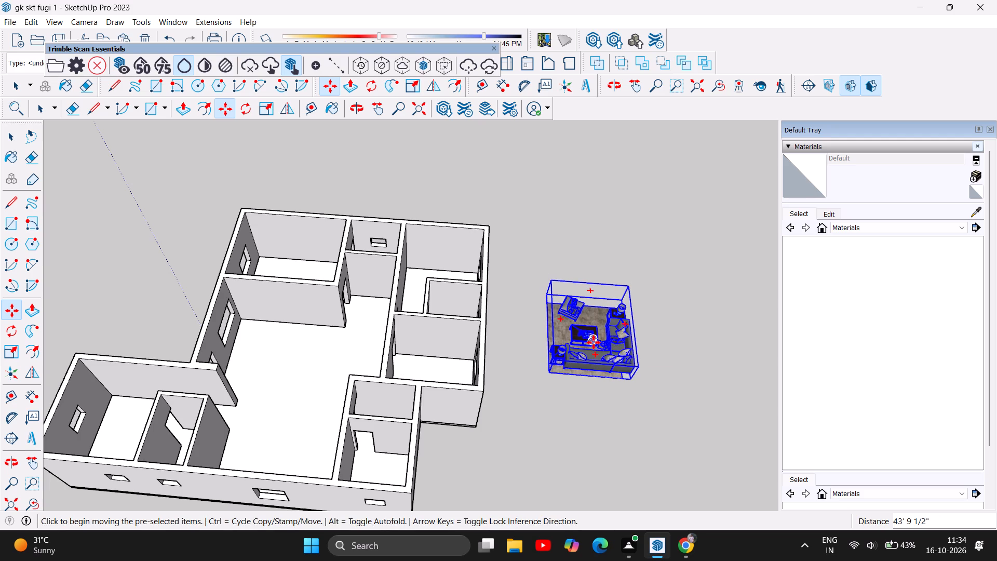
Nudge the sofa set about 1' 2 1/2" on the open ground outside the house.
{"action": "scroll", "coordinate": [616, 328], "scroll_direction": "up", "scroll_amount": 6}
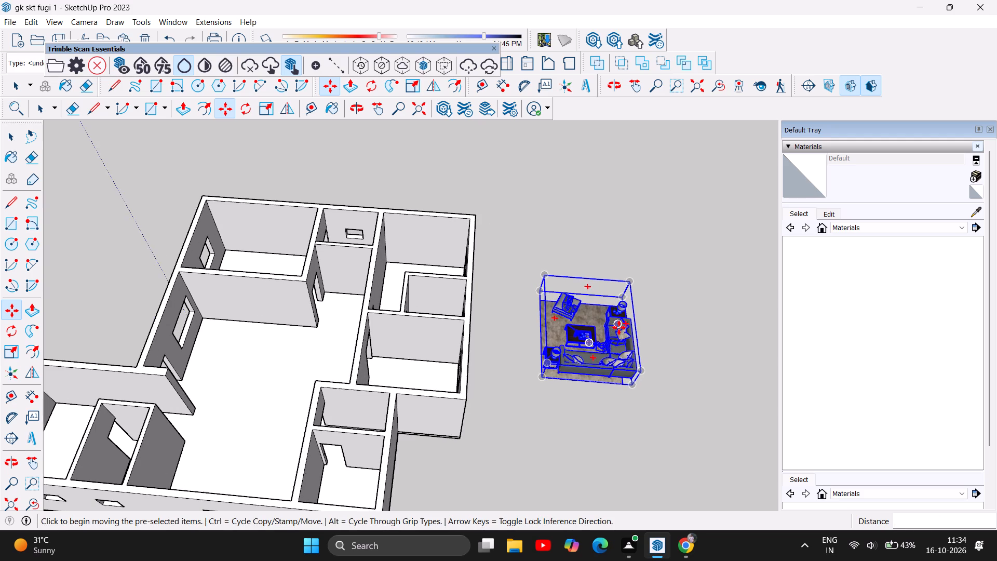
{"action": "scroll", "coordinate": [619, 328], "scroll_direction": "up", "scroll_amount": 3}
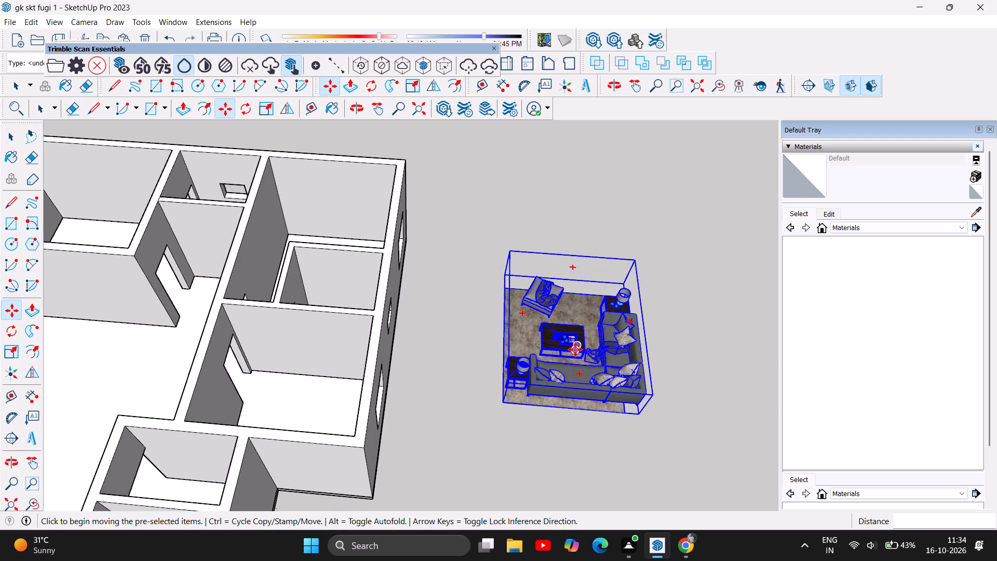
{"action": "left_click", "coordinate": [575, 350]}
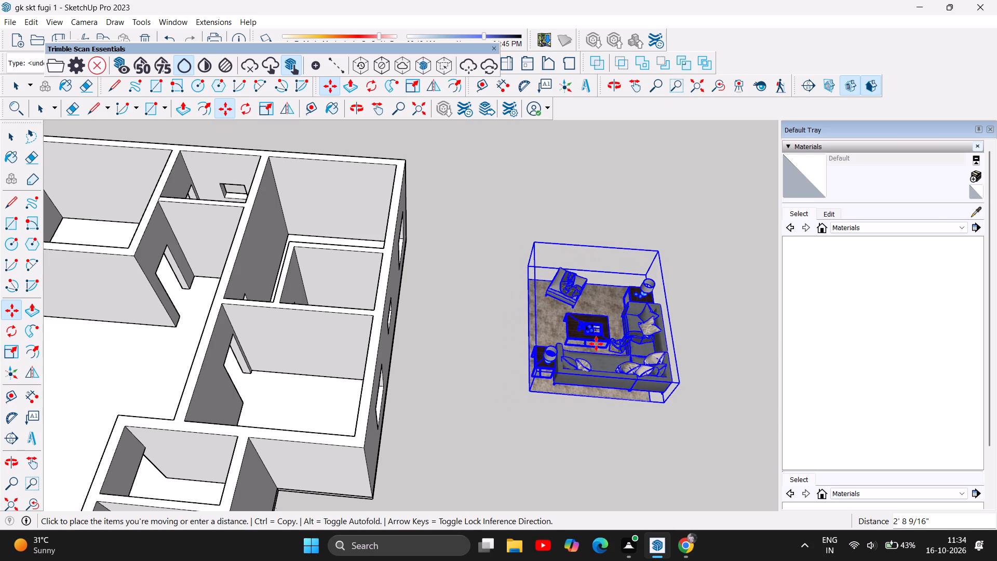
{"action": "left_click", "coordinate": [590, 348]}
Open the sofa set component for editing.
{"action": "right_click", "coordinate": [595, 345]}
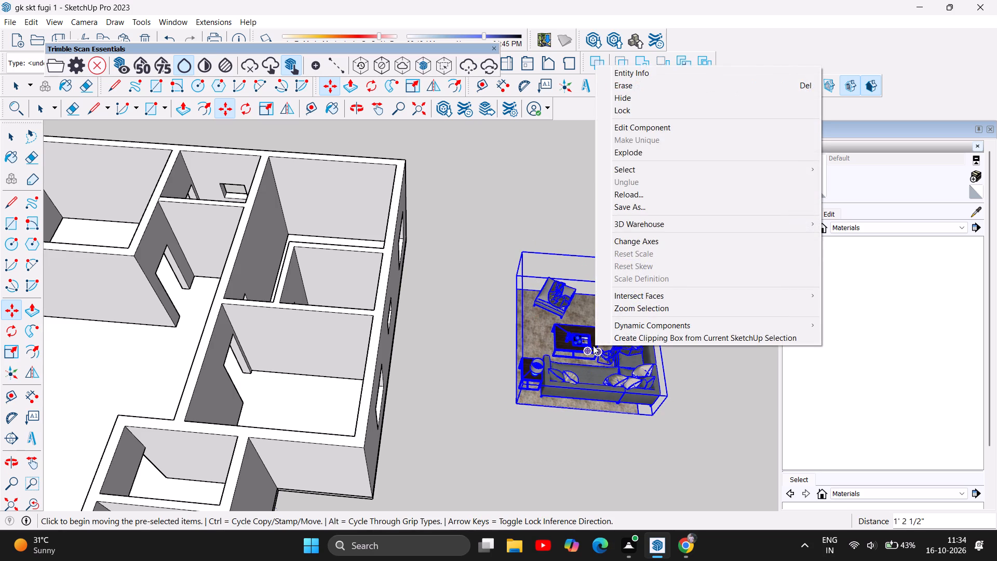
{"action": "left_click", "coordinate": [661, 127]}
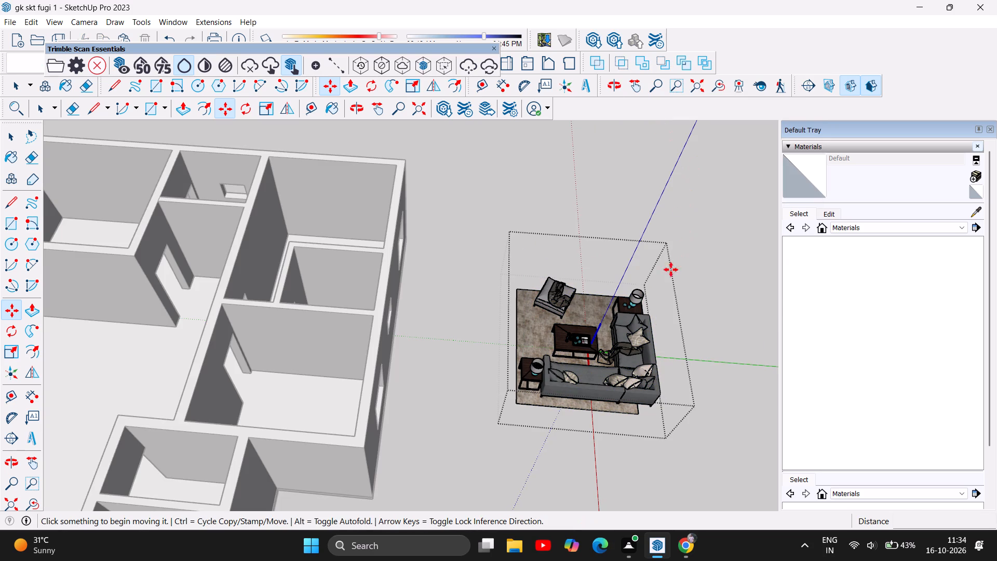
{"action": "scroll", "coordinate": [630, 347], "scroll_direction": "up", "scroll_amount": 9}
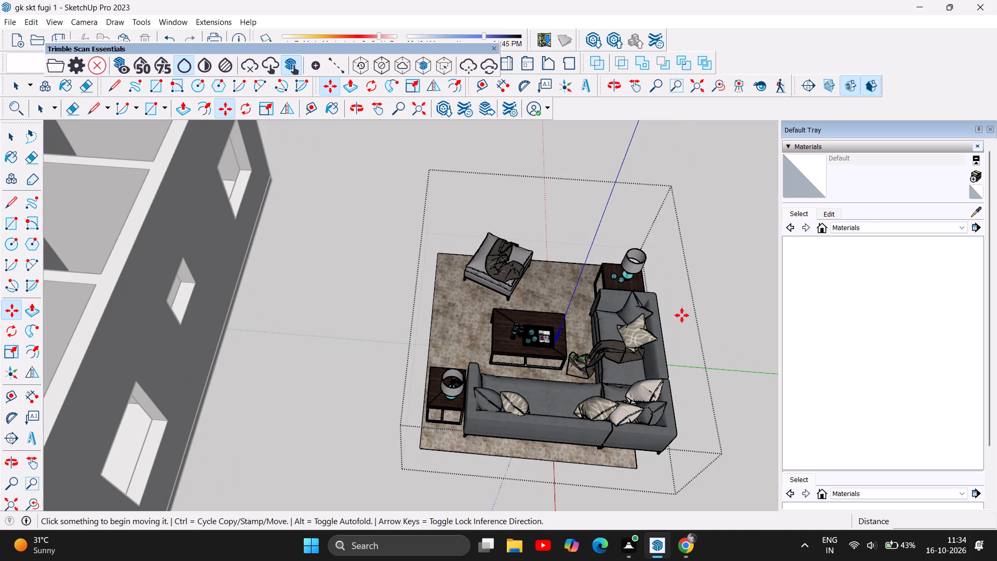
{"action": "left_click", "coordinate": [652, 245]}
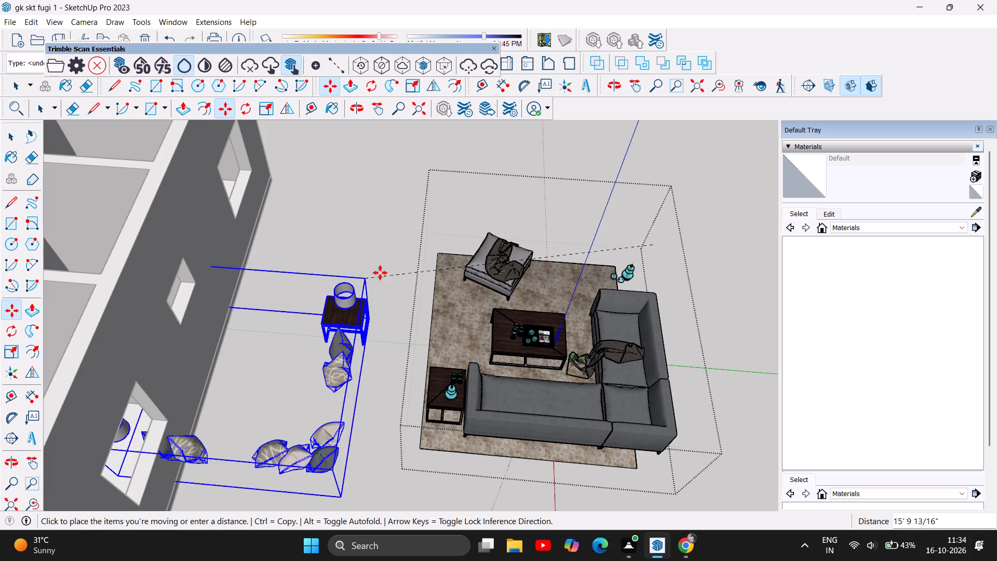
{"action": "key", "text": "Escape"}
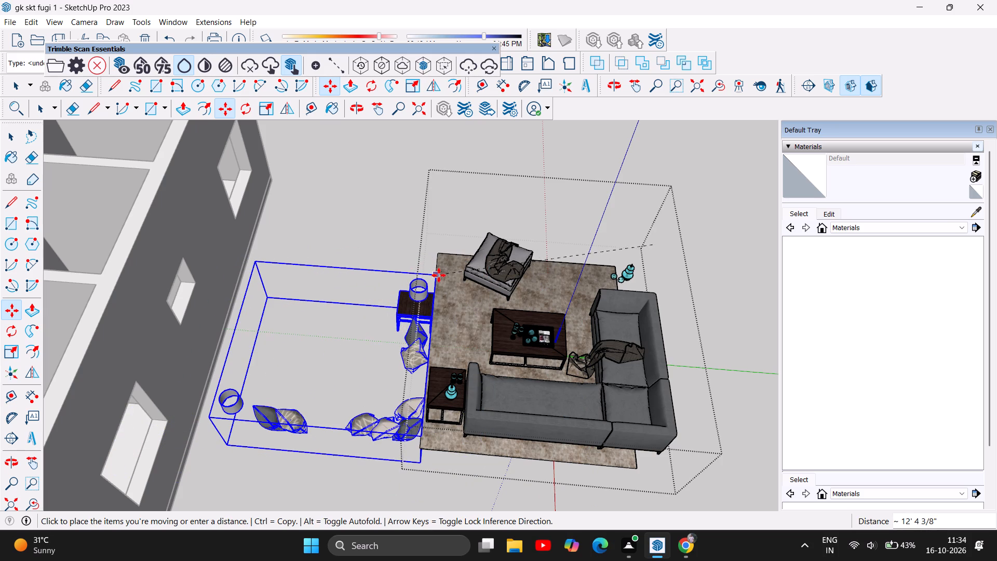
Move the striped throw off the L-shaped sofa to empty ground beyond the set, about 12' 4" away.
{"action": "scroll", "coordinate": [705, 301], "scroll_direction": "up", "scroll_amount": 4}
{"action": "scroll", "coordinate": [662, 333], "scroll_direction": "up", "scroll_amount": 5}
{"action": "scroll", "coordinate": [608, 390], "scroll_direction": "up", "scroll_amount": 3}
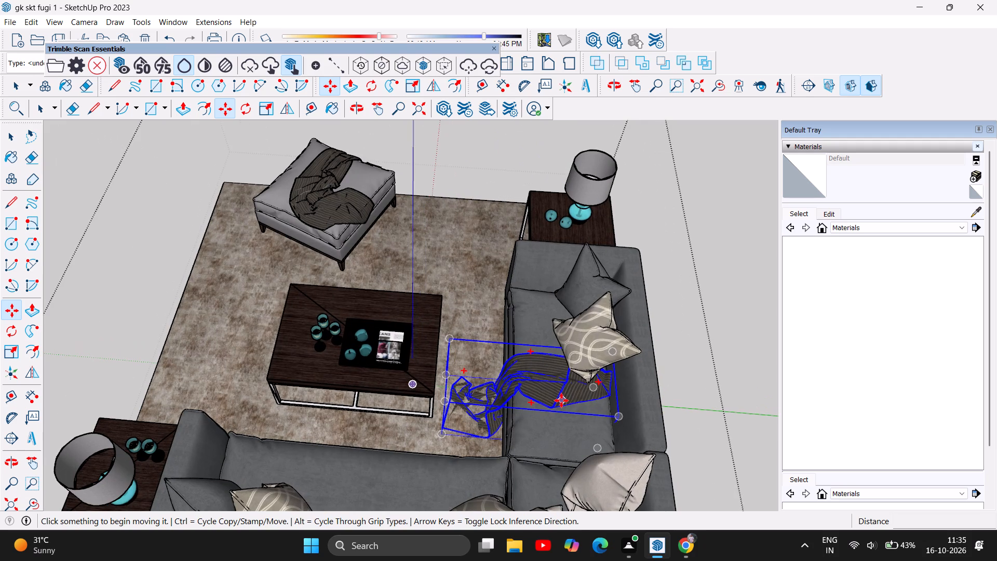
{"action": "left_click", "coordinate": [561, 400]}
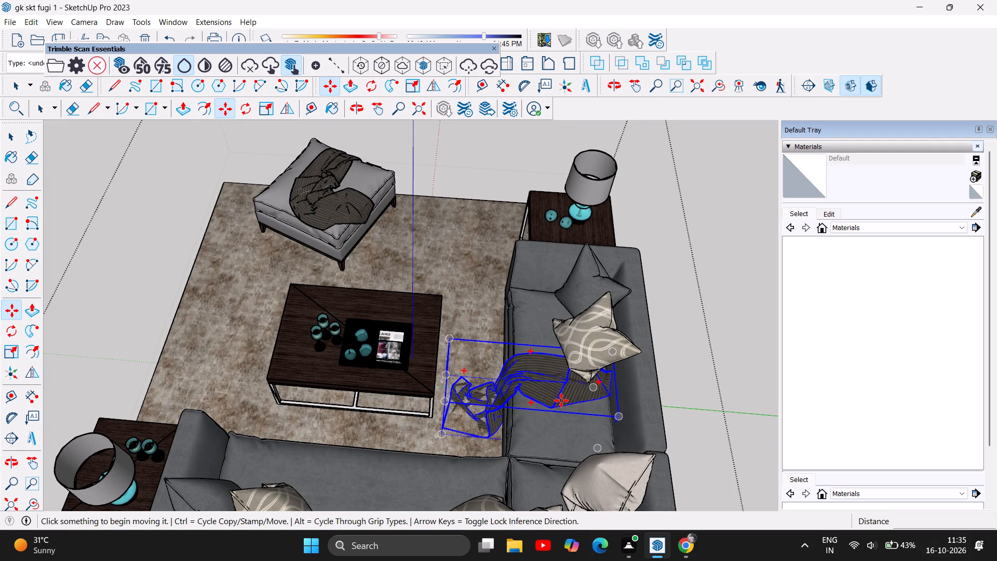
{"action": "key", "text": "Delete"}
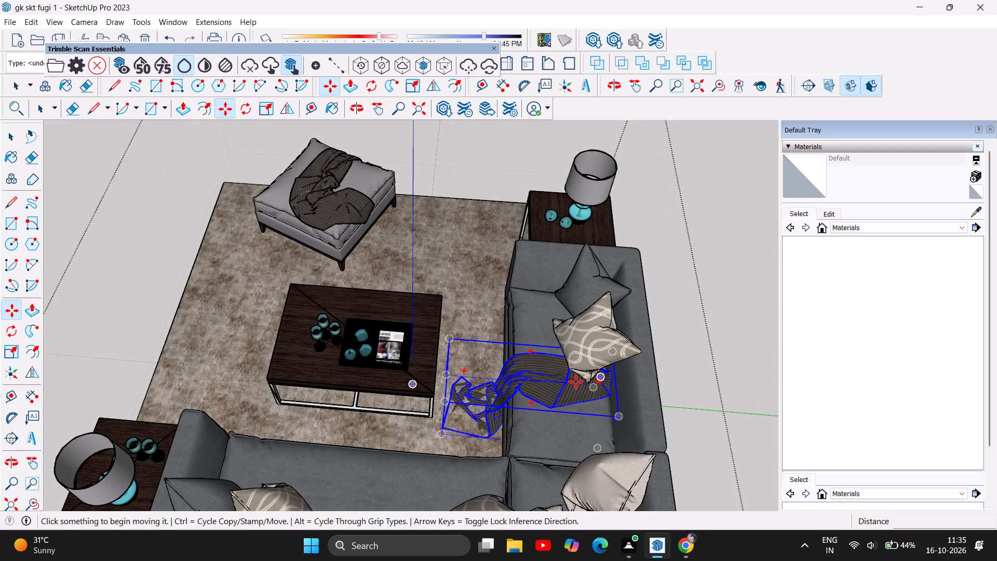
{"action": "left_click", "coordinate": [555, 389]}
{"action": "left_click_drag", "start_coordinate": [555, 389], "coordinate": [513, 372]}
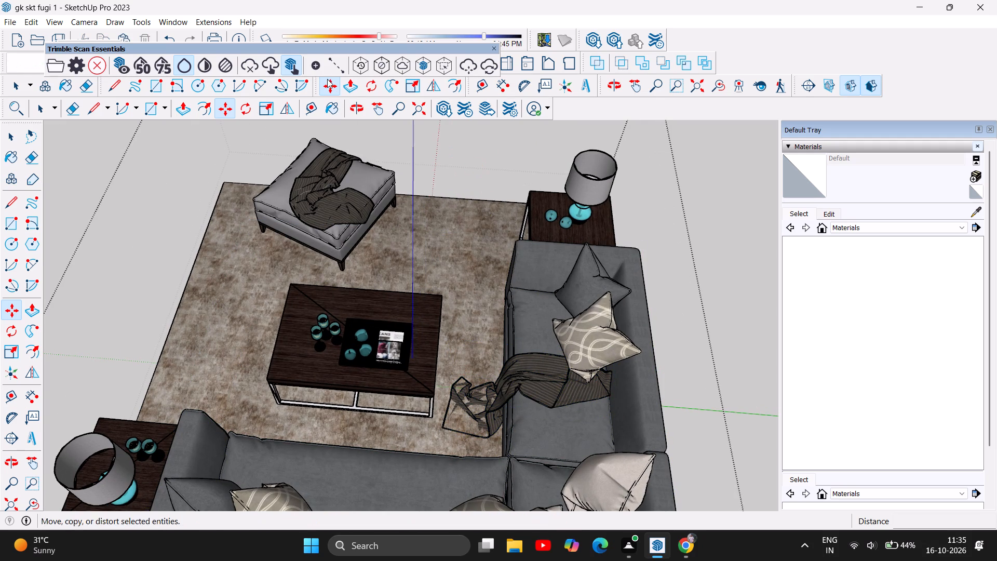
{"action": "left_click", "coordinate": [559, 380]}
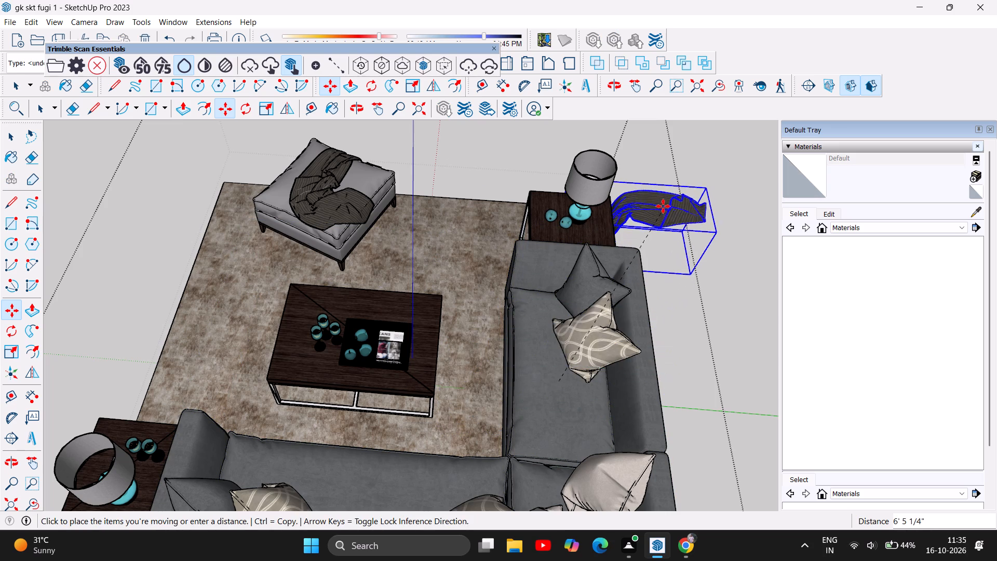
{"action": "scroll", "coordinate": [658, 207], "scroll_direction": "down", "scroll_amount": 5}
{"action": "scroll", "coordinate": [554, 259], "scroll_direction": "down", "scroll_amount": 3}
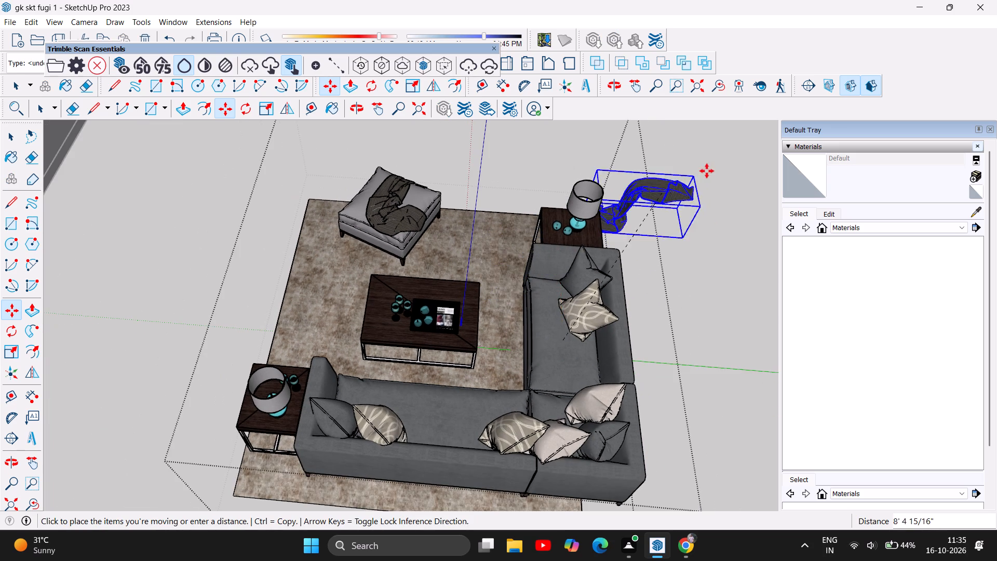
{"action": "left_click", "coordinate": [749, 158]}
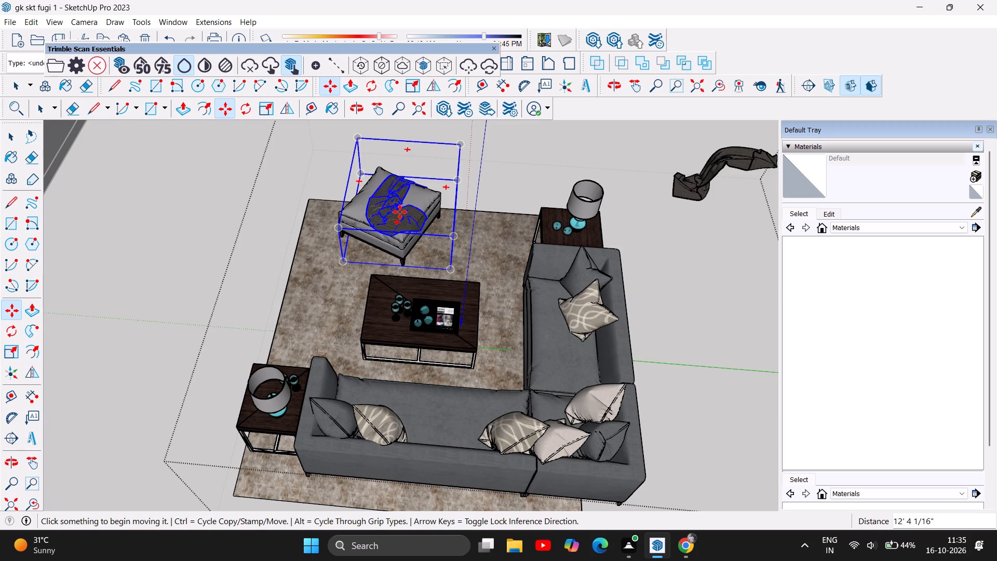
Move the striped throw off the ottoman to empty ground near the other throw, about 15' 5" away.
{"action": "scroll", "coordinate": [393, 177], "scroll_direction": "up", "scroll_amount": 12}
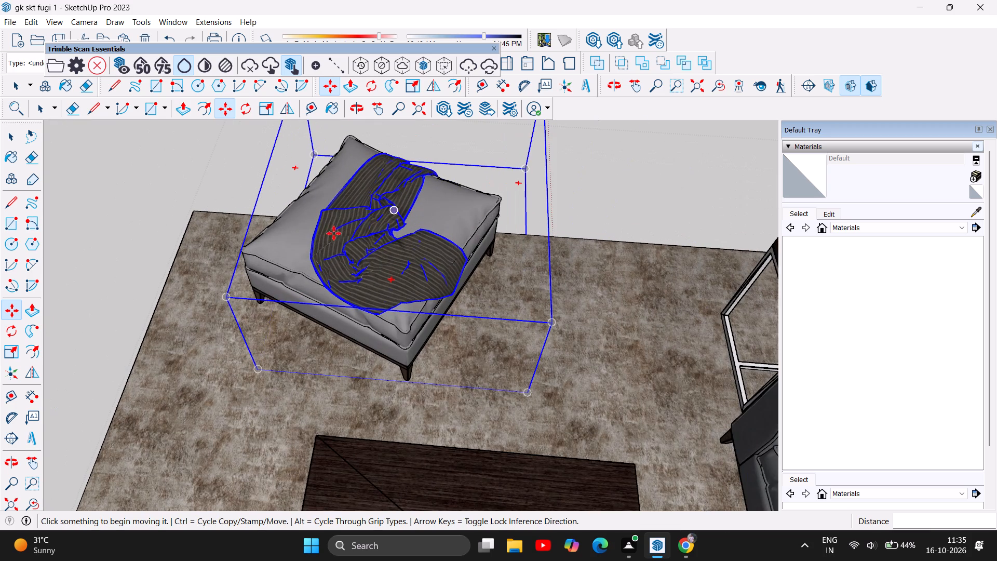
{"action": "left_click", "coordinate": [361, 247]}
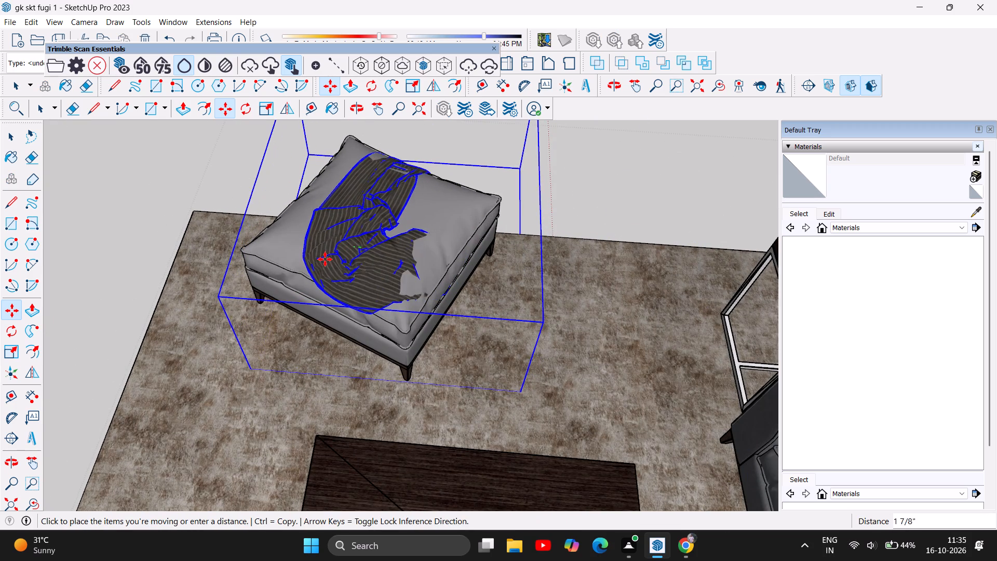
{"action": "scroll", "coordinate": [325, 259], "scroll_direction": "down", "scroll_amount": 13}
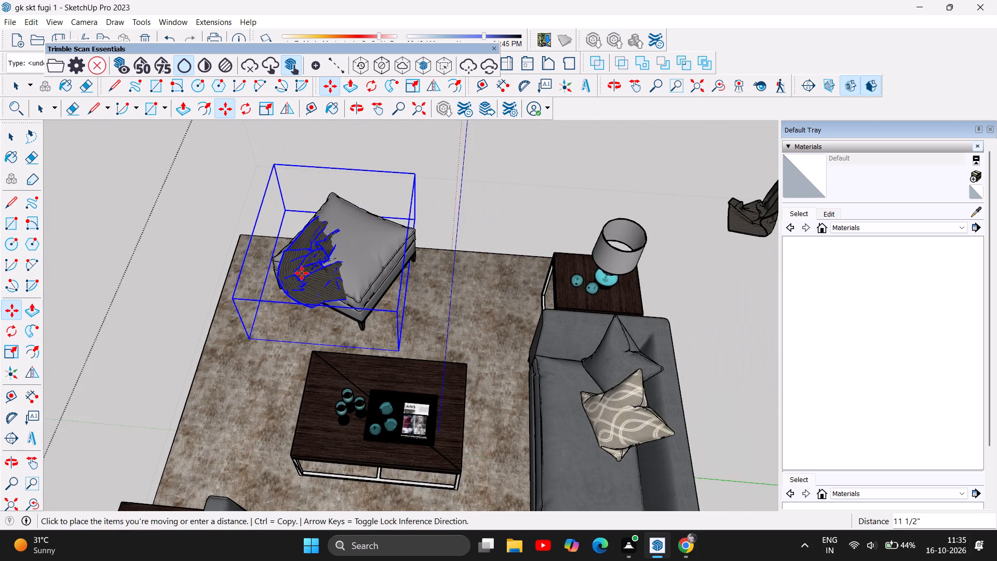
{"action": "scroll", "coordinate": [302, 273], "scroll_direction": "down", "scroll_amount": 5}
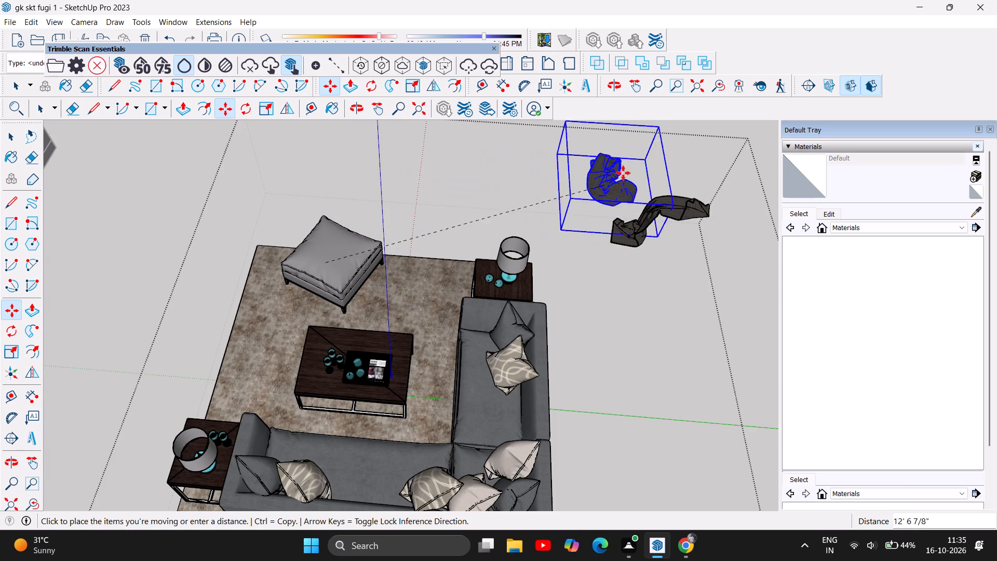
{"action": "left_click", "coordinate": [656, 160]}
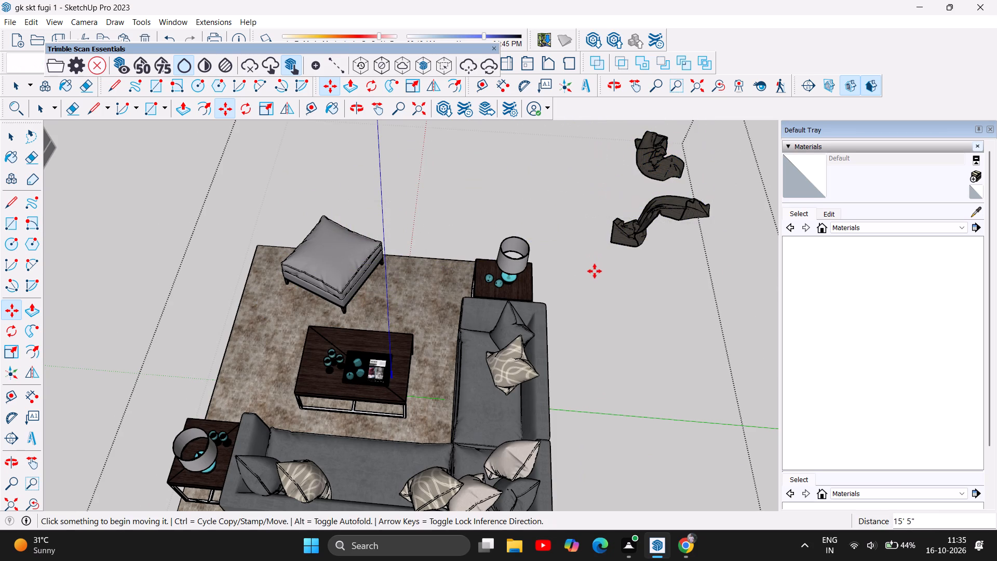
Examine the L-shaped sofa, its cushions, side tables and ottoman up close and from another angle.
{"action": "scroll", "coordinate": [596, 272], "scroll_direction": "down", "scroll_amount": 11}
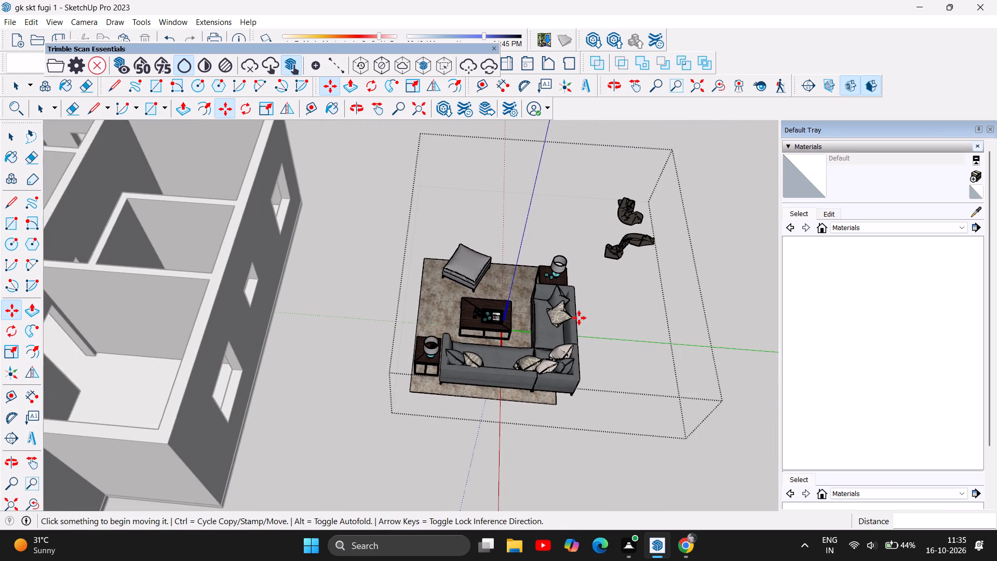
{"action": "scroll", "coordinate": [579, 318], "scroll_direction": "up", "scroll_amount": 5}
{"action": "scroll", "coordinate": [534, 375], "scroll_direction": "up", "scroll_amount": 1}
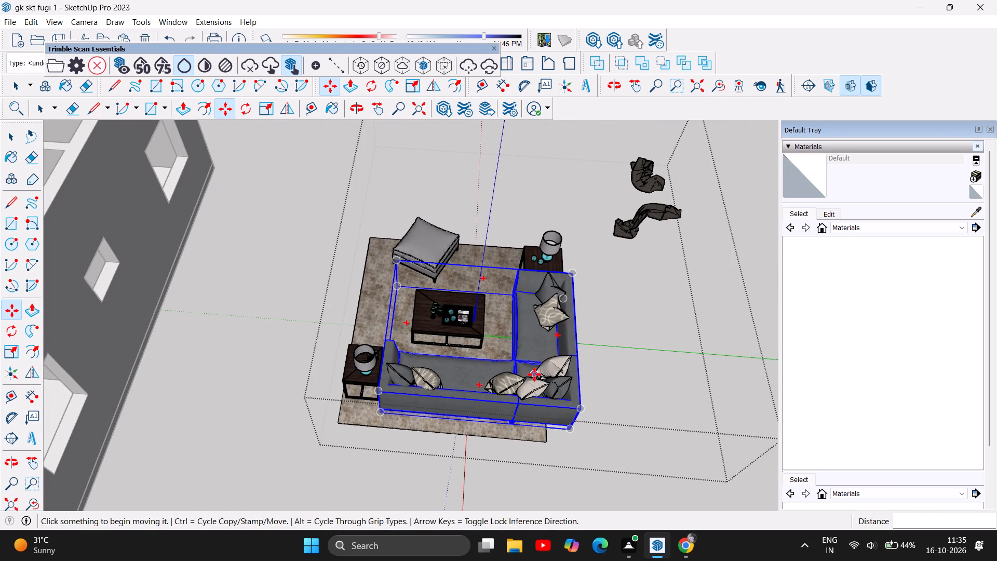
{"action": "scroll", "coordinate": [534, 375], "scroll_direction": "up", "scroll_amount": 5}
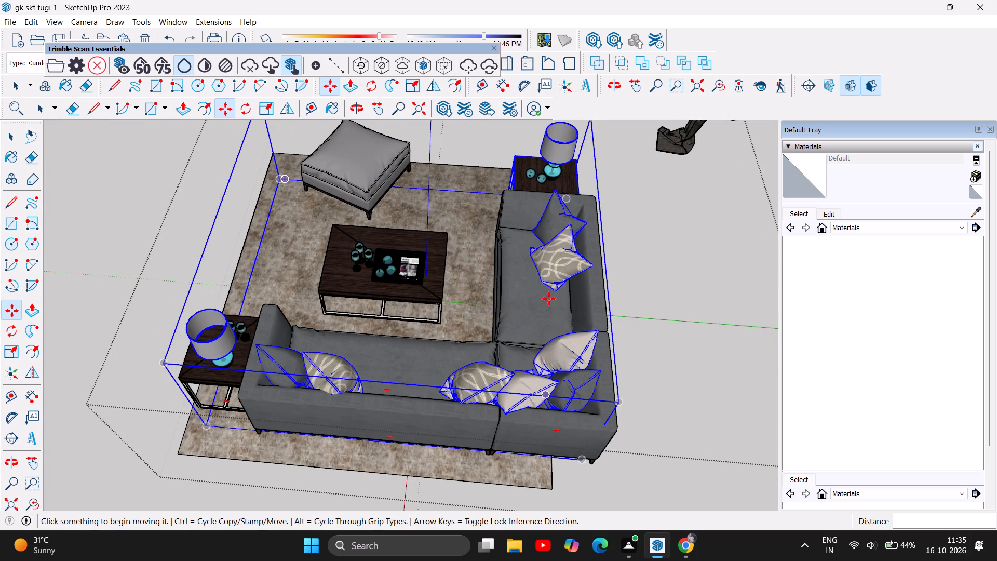
{"action": "scroll", "coordinate": [539, 277], "scroll_direction": "up", "scroll_amount": 4}
{"action": "scroll", "coordinate": [480, 381], "scroll_direction": "up", "scroll_amount": 1}
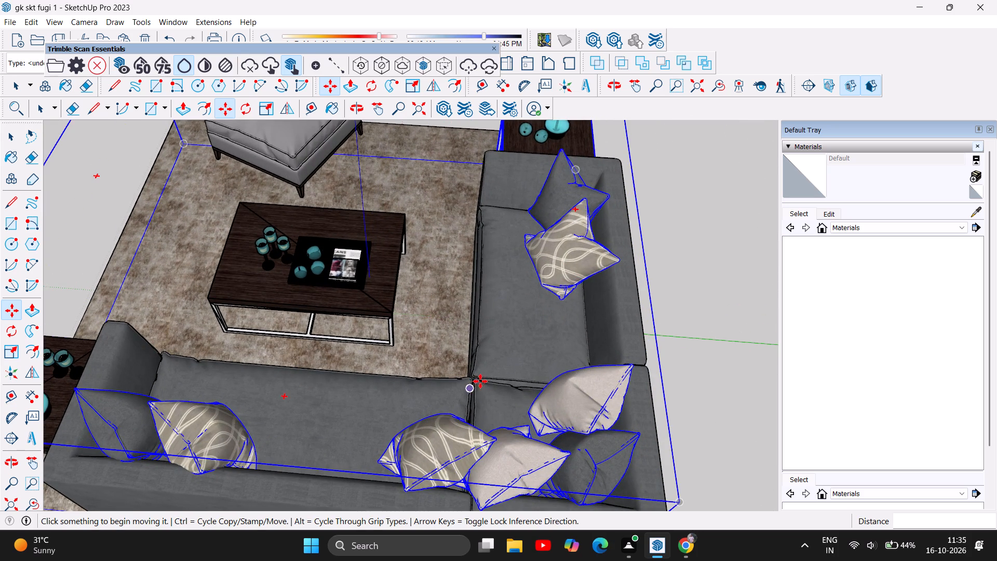
{"action": "scroll", "coordinate": [556, 332], "scroll_direction": "down", "scroll_amount": 6}
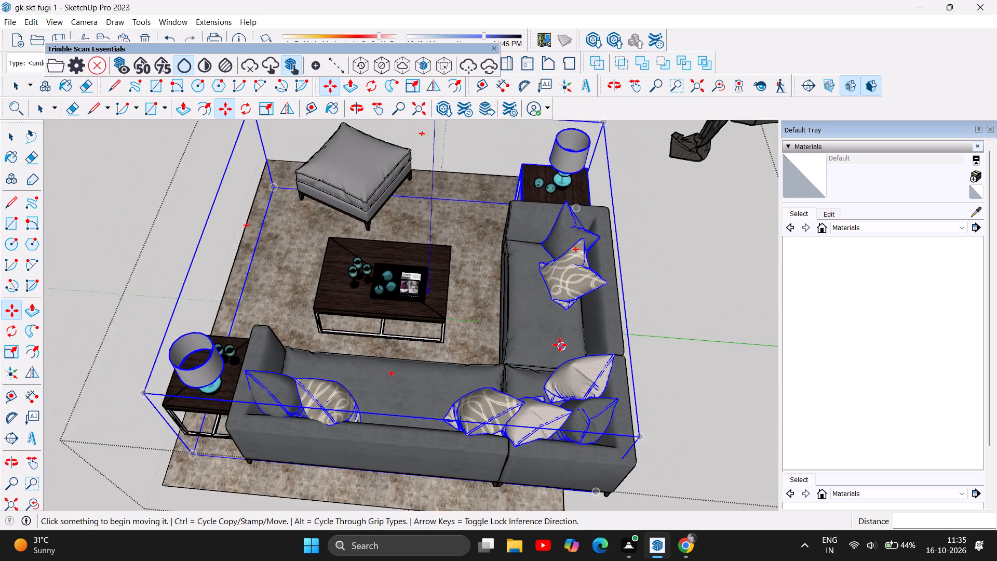
{"action": "scroll", "coordinate": [560, 345], "scroll_direction": "up", "scroll_amount": 2}
{"action": "scroll", "coordinate": [560, 345], "scroll_direction": "down", "scroll_amount": 2}
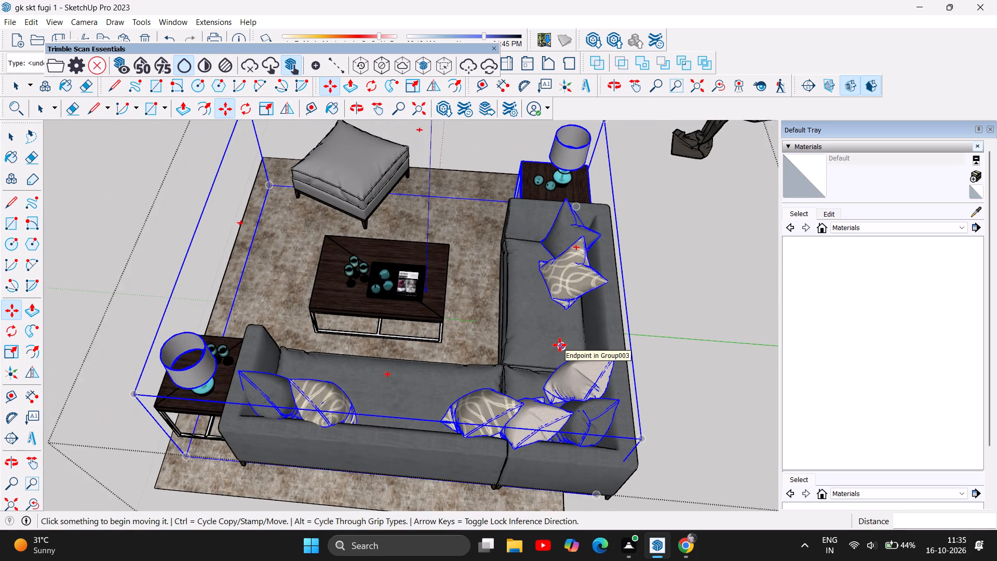
{"action": "scroll", "coordinate": [560, 345], "scroll_direction": "down", "scroll_amount": 2}
{"action": "scroll", "coordinate": [560, 345], "scroll_direction": "up", "scroll_amount": 1}
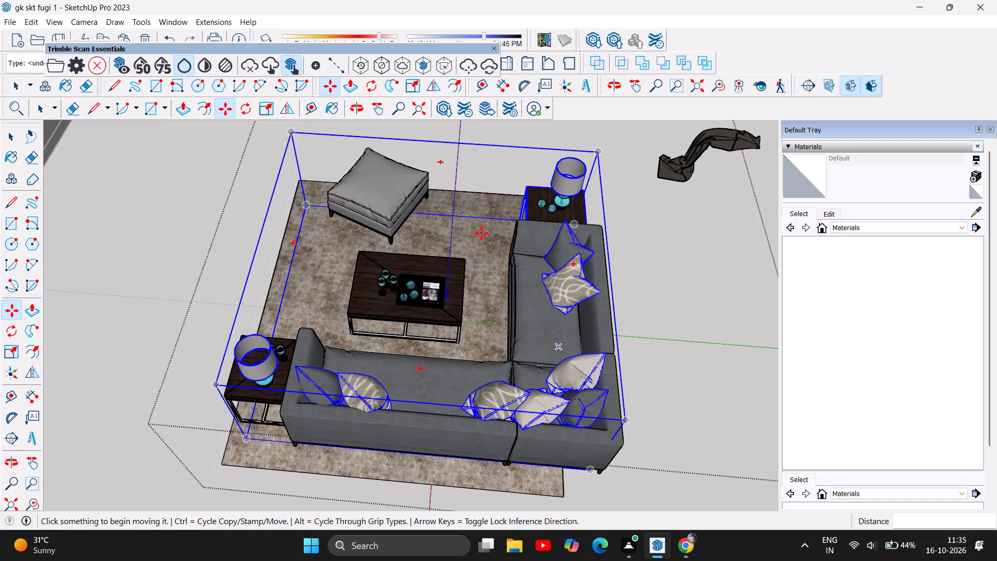
{"action": "left_click", "coordinate": [358, 108]}
{"action": "left_click_drag", "start_coordinate": [293, 259], "coordinate": [339, 249]}
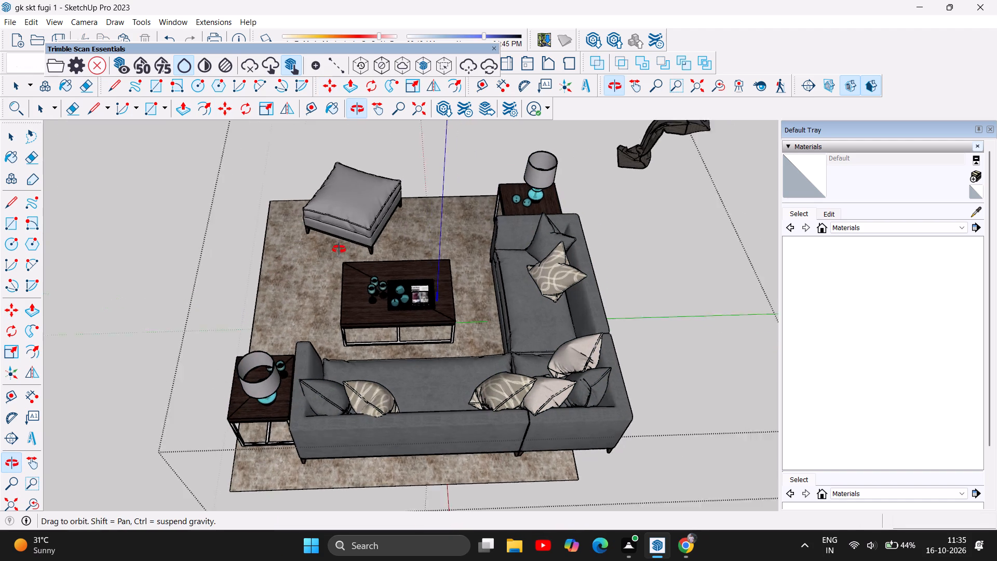
Try to measure the rug's edge with the Dimension tool, starting from its corner nearest the ottoman.
{"action": "left_click_drag", "start_coordinate": [339, 249], "coordinate": [576, 185]}
{"action": "left_click_drag", "start_coordinate": [255, 367], "coordinate": [299, 367]}
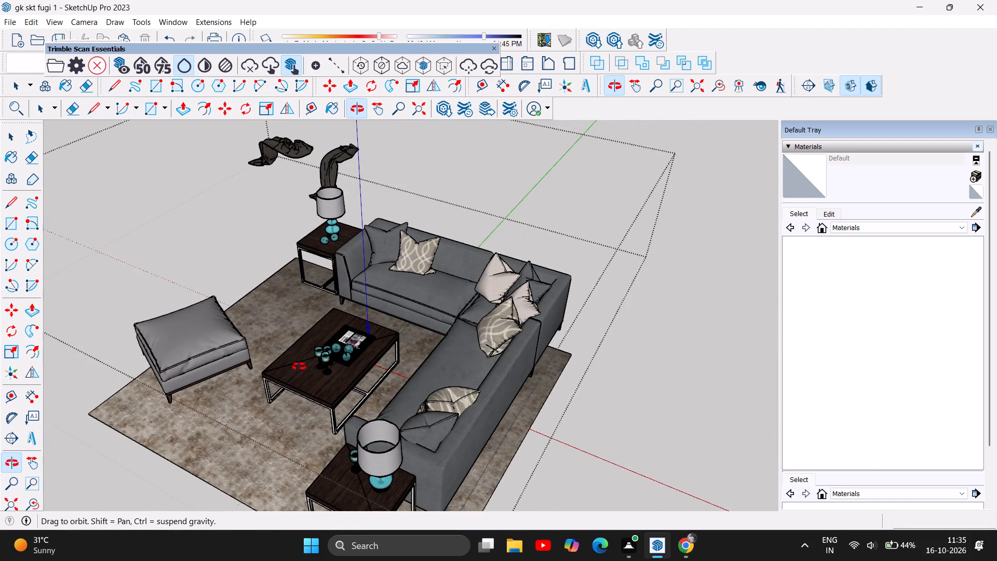
{"action": "left_click_drag", "start_coordinate": [299, 367], "coordinate": [376, 375]}
{"action": "scroll", "coordinate": [348, 335], "scroll_direction": "down", "scroll_amount": 4}
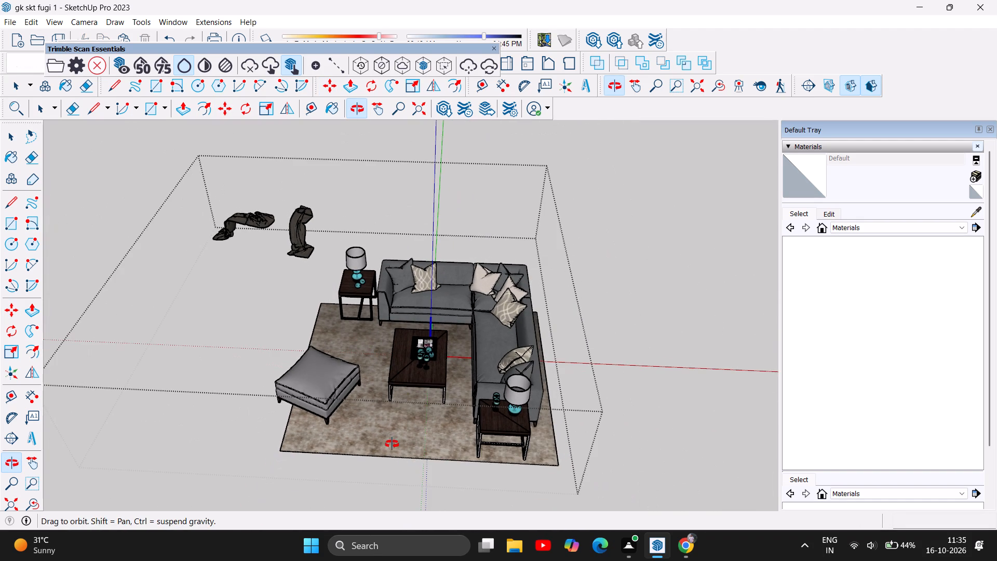
{"action": "scroll", "coordinate": [392, 448], "scroll_direction": "up", "scroll_amount": 3}
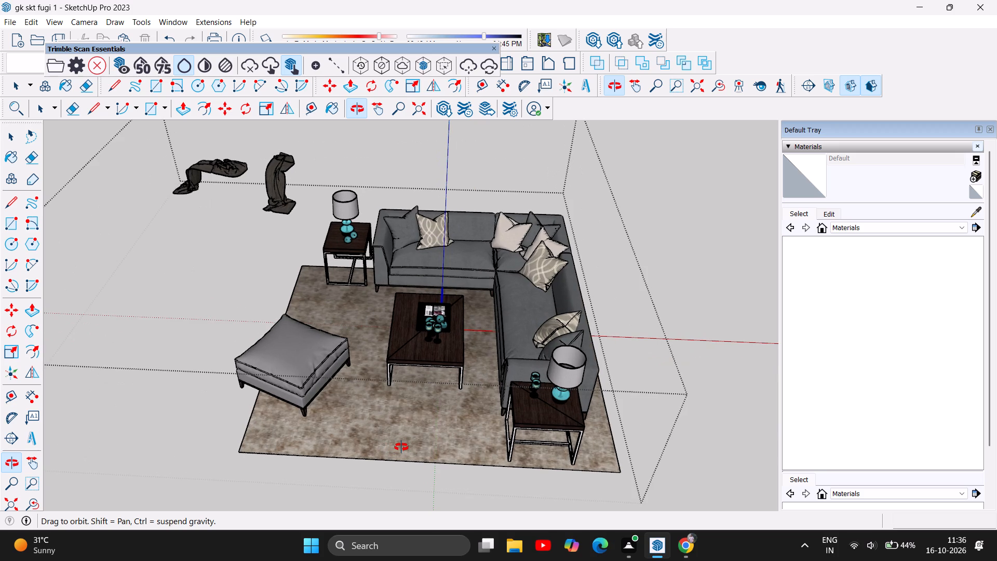
{"action": "left_click", "coordinate": [34, 399]}
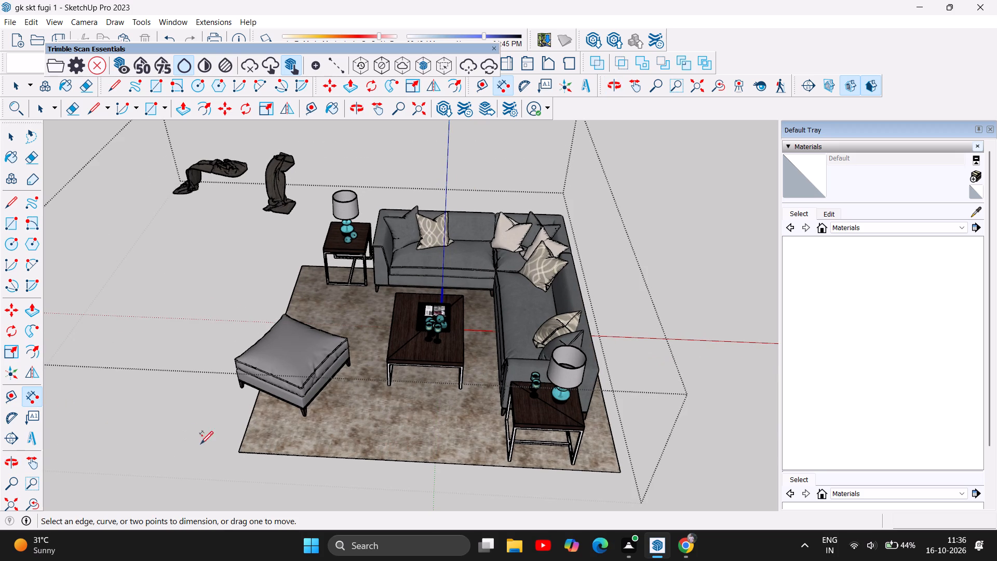
{"action": "left_click", "coordinate": [237, 453]}
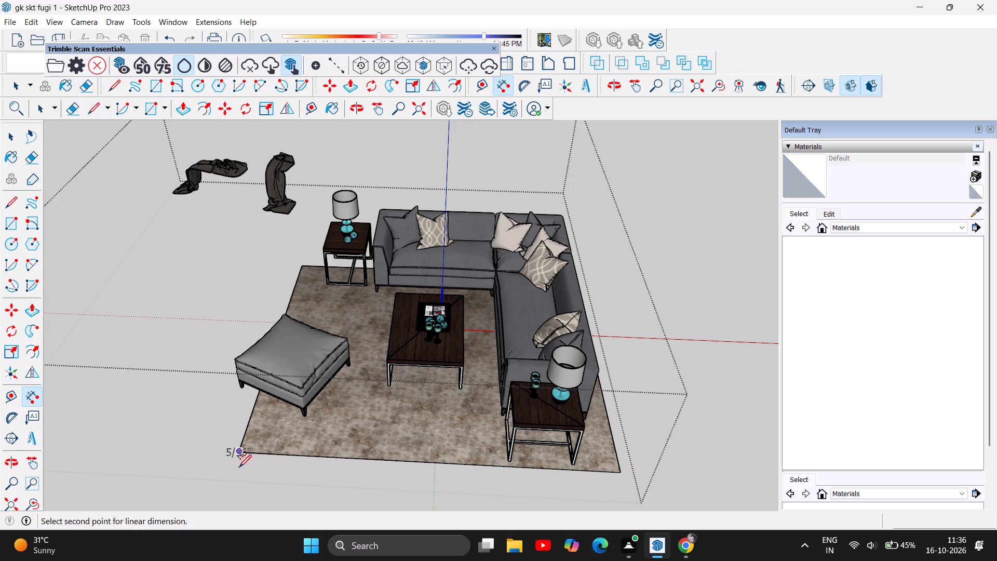
{"action": "key", "text": "Escape"}
Measure the width of the side table beside the sofa arm, between the corners under its wooden top.
{"action": "scroll", "coordinate": [597, 421], "scroll_direction": "up", "scroll_amount": 4}
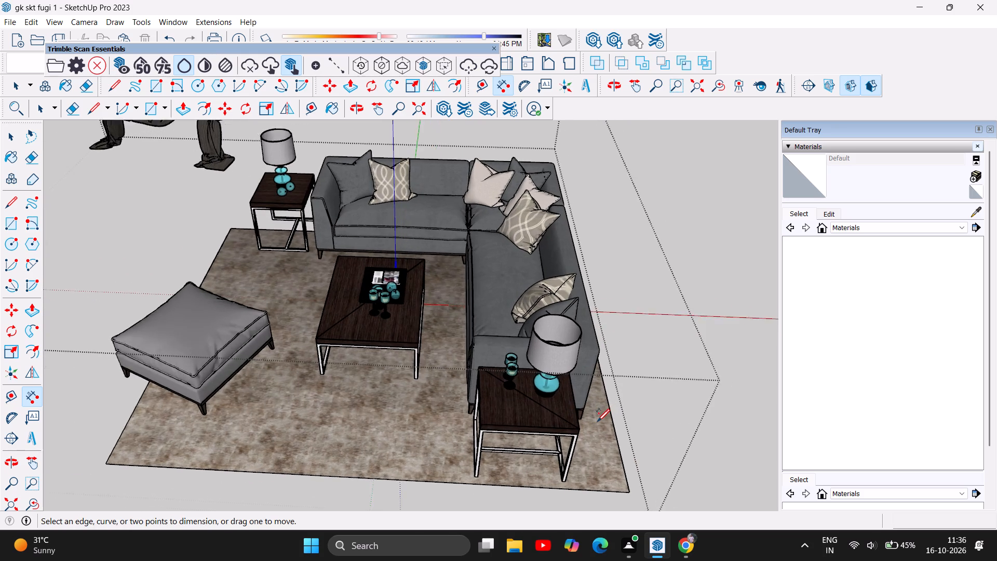
{"action": "scroll", "coordinate": [597, 421], "scroll_direction": "up", "scroll_amount": 5}
{"action": "scroll", "coordinate": [571, 378], "scroll_direction": "down", "scroll_amount": 2}
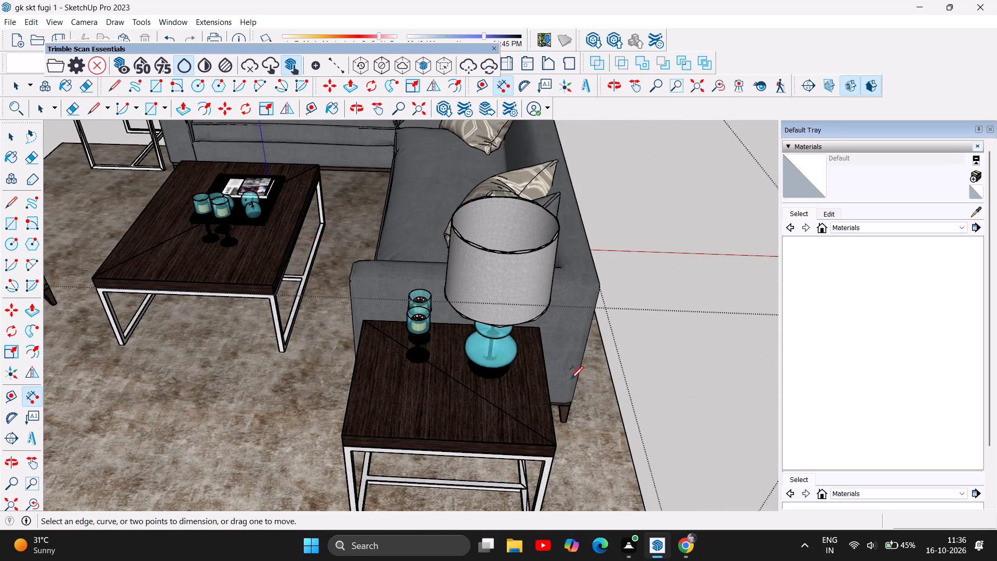
{"action": "scroll", "coordinate": [571, 378], "scroll_direction": "down", "scroll_amount": 2}
{"action": "scroll", "coordinate": [589, 438], "scroll_direction": "up", "scroll_amount": 6}
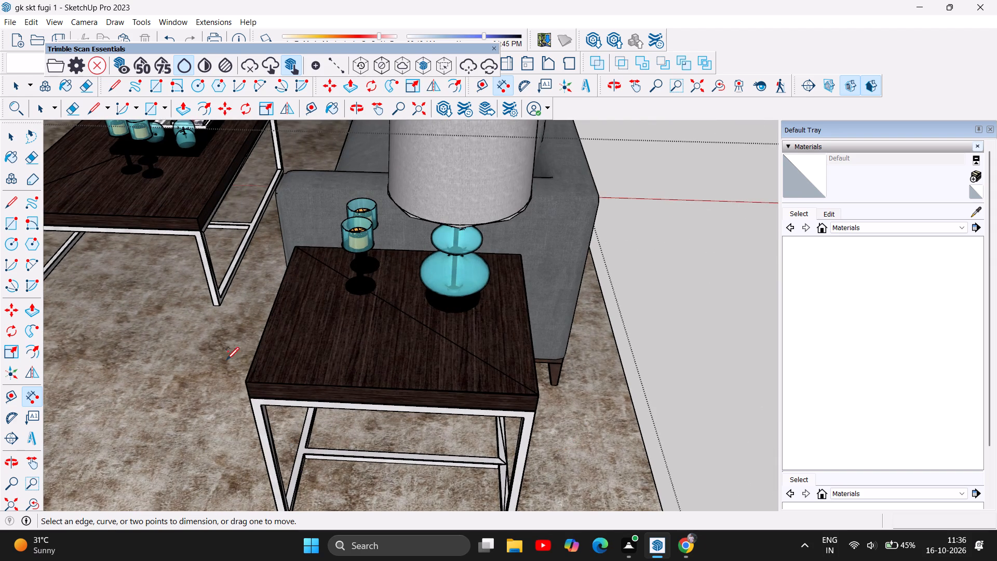
{"action": "left_click", "coordinate": [247, 400]}
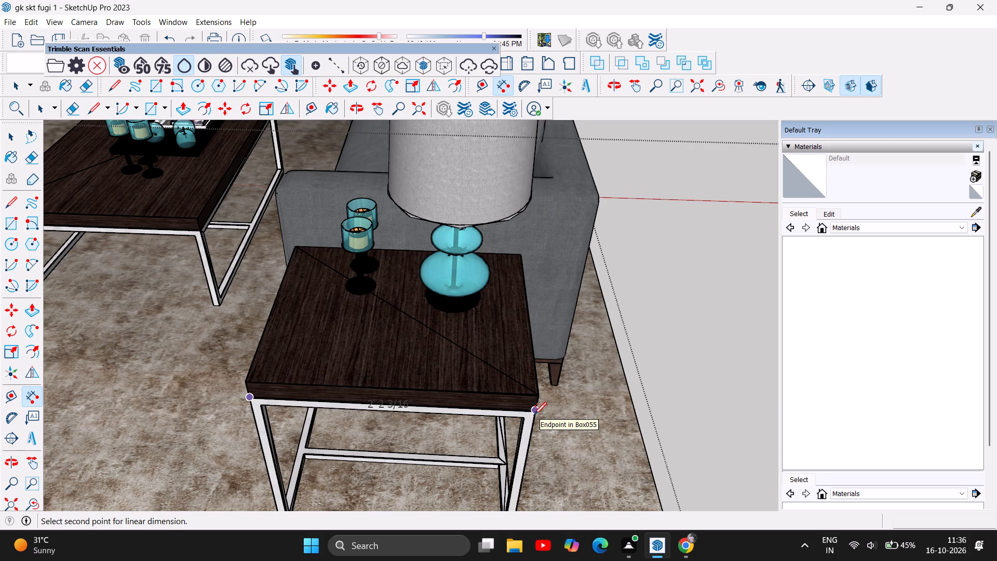
{"action": "scroll", "coordinate": [533, 415], "scroll_direction": "down", "scroll_amount": 13}
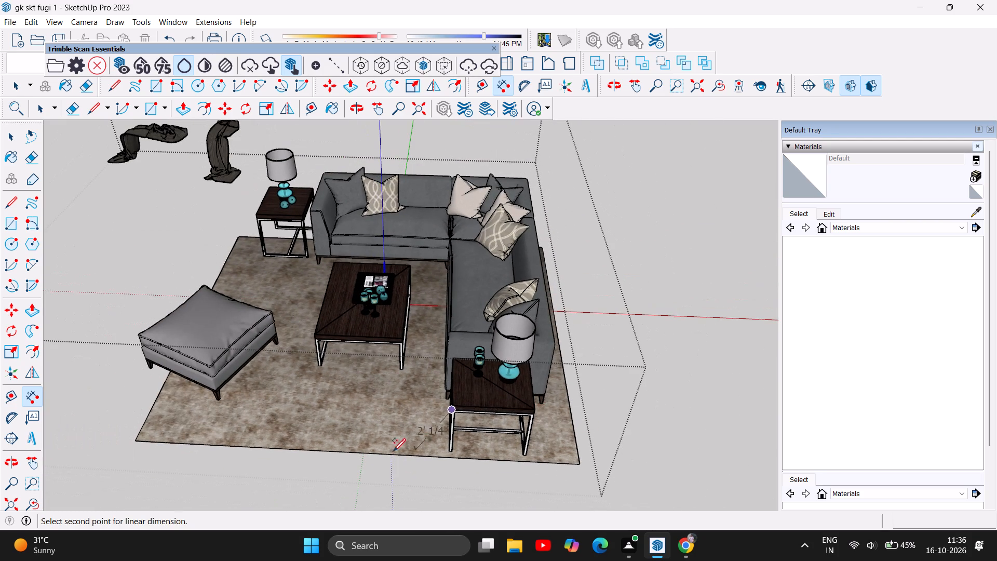
{"action": "key", "text": "Escape"}
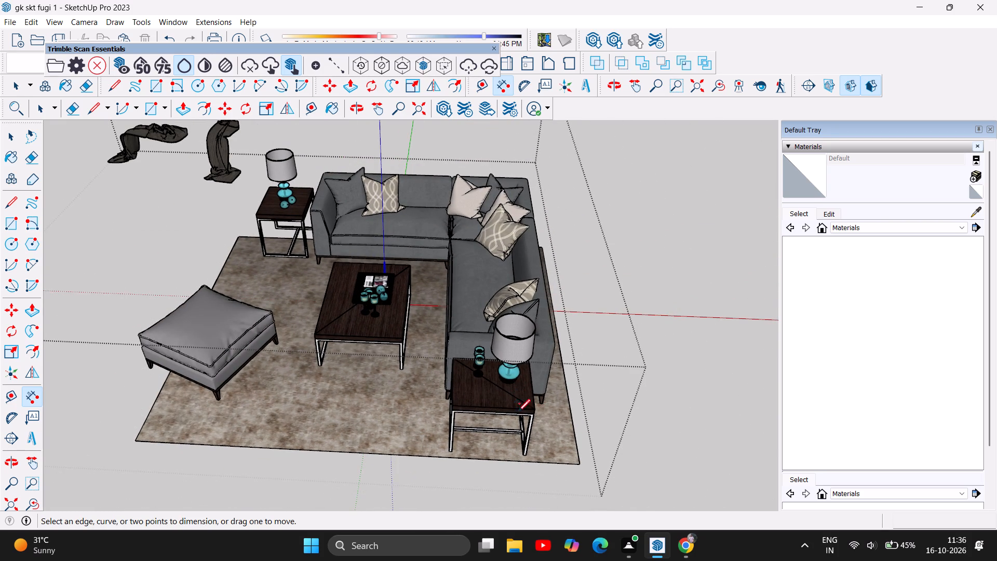
Try to measure one edge of the ottoman's cushion from corner to corner.
{"action": "scroll", "coordinate": [591, 424], "scroll_direction": "down", "scroll_amount": 5}
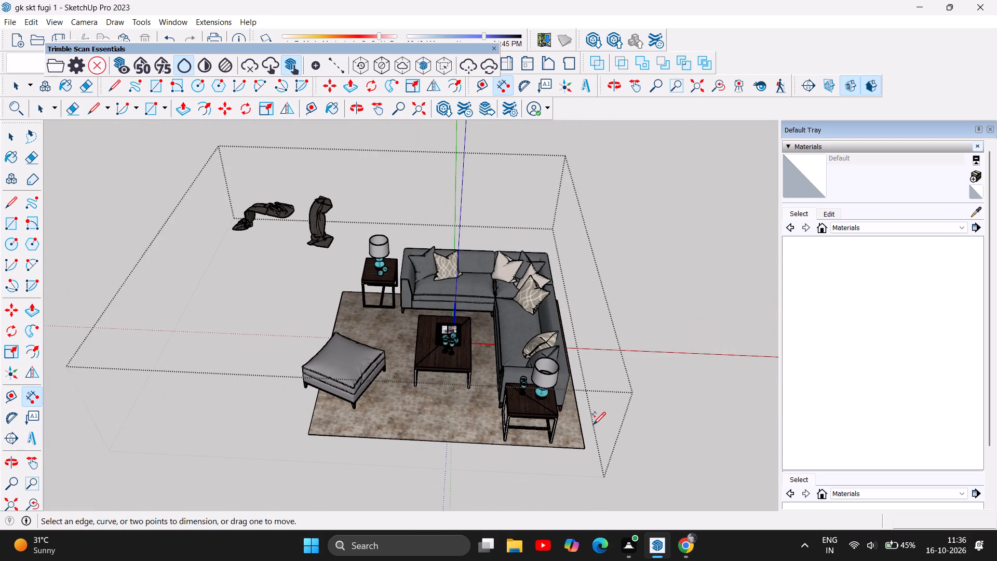
{"action": "scroll", "coordinate": [610, 242], "scroll_direction": "up", "scroll_amount": 3}
{"action": "scroll", "coordinate": [570, 319], "scroll_direction": "up", "scroll_amount": 3}
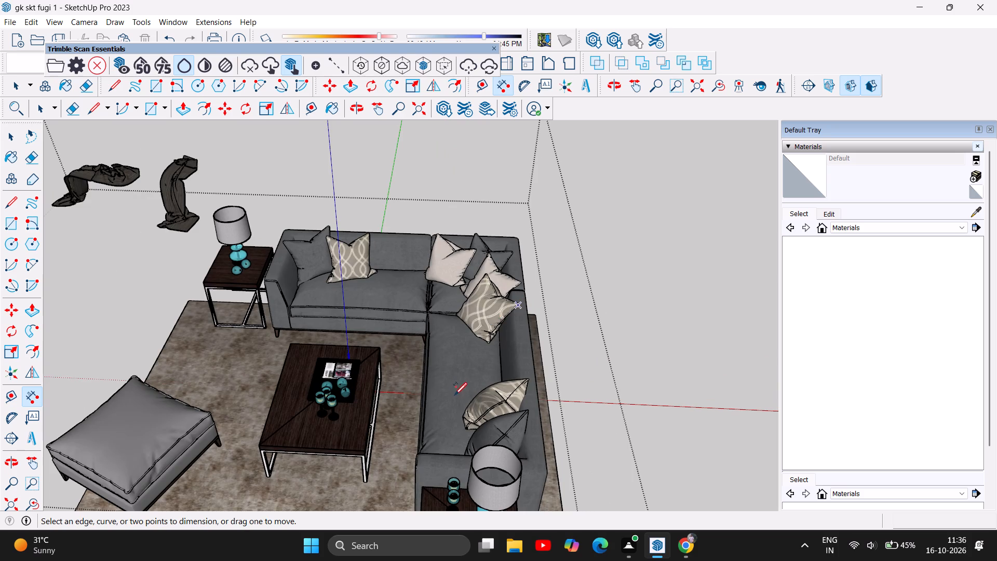
{"action": "scroll", "coordinate": [455, 395], "scroll_direction": "down", "scroll_amount": 5}
{"action": "scroll", "coordinate": [197, 437], "scroll_direction": "up", "scroll_amount": 2}
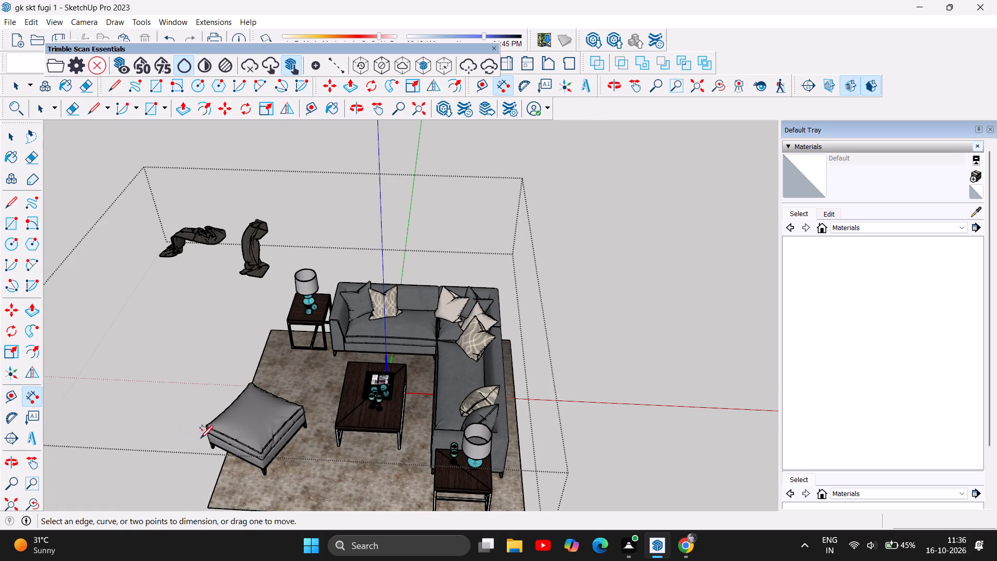
{"action": "scroll", "coordinate": [200, 437], "scroll_direction": "up", "scroll_amount": 9}
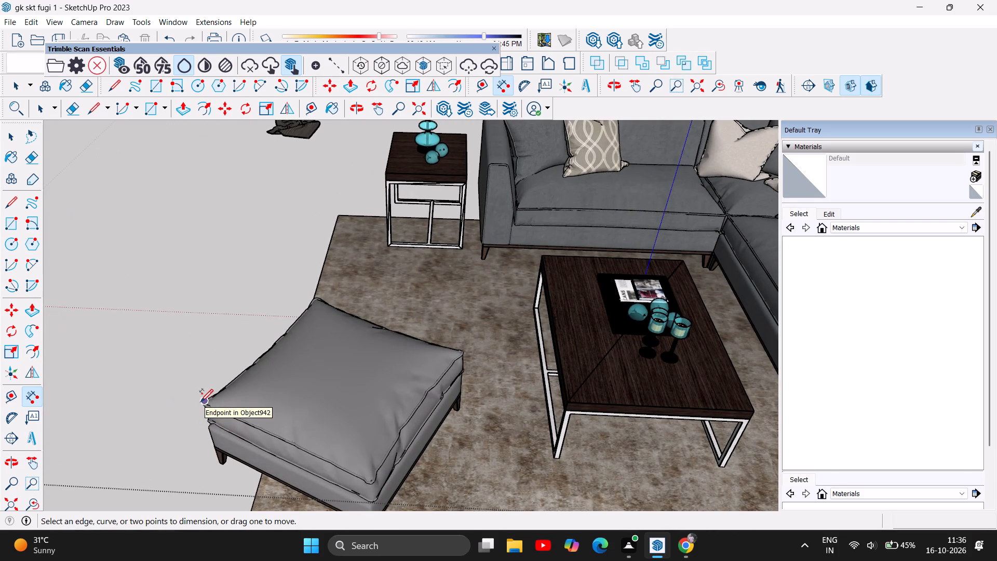
{"action": "left_click", "coordinate": [201, 401]}
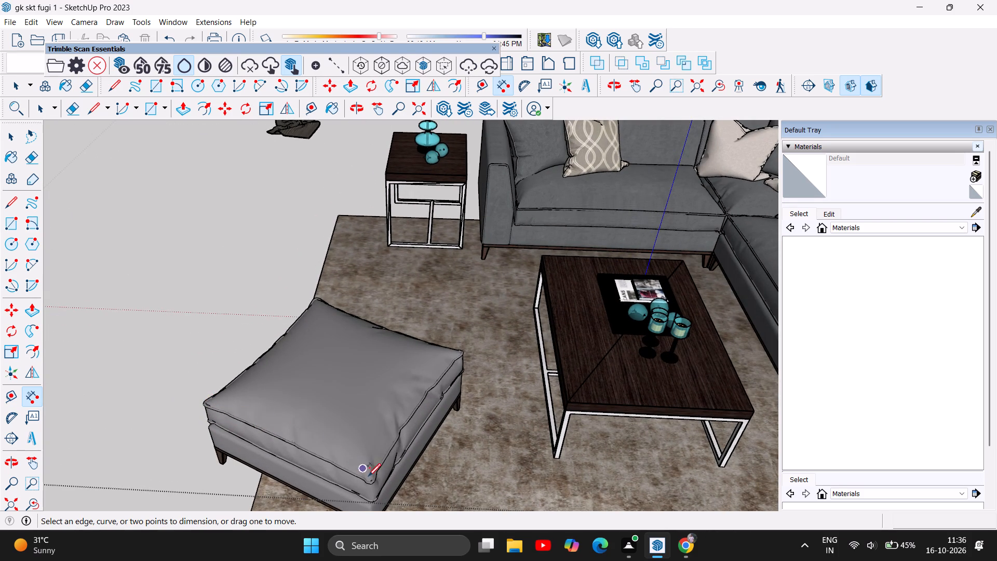
{"action": "left_click", "coordinate": [370, 483]}
{"action": "key", "text": "Escape"}
Measure the coffee table's long side between two corners of its wooden top.
{"action": "scroll", "coordinate": [227, 318], "scroll_direction": "down", "scroll_amount": 5}
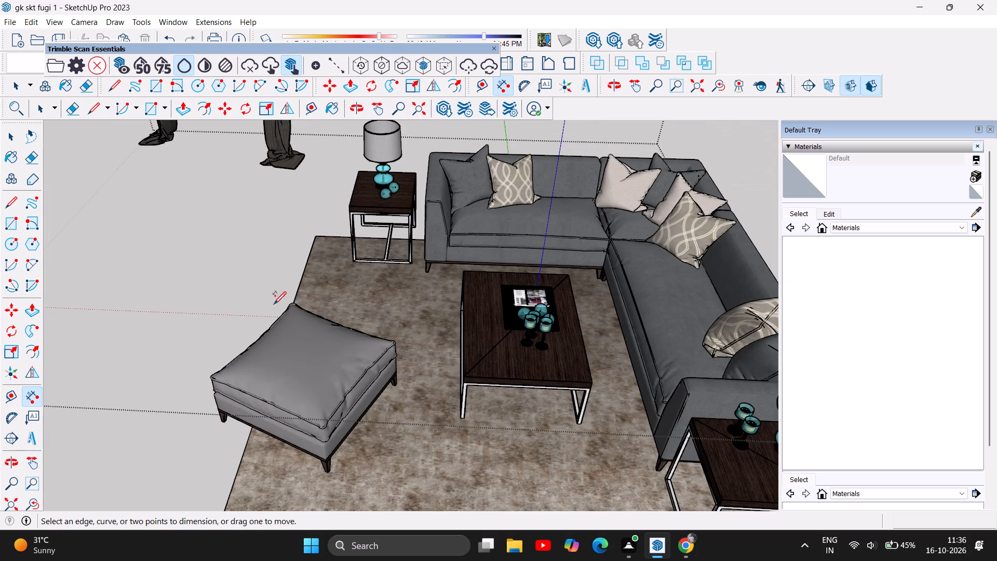
{"action": "scroll", "coordinate": [424, 302], "scroll_direction": "down", "scroll_amount": 5}
{"action": "scroll", "coordinate": [529, 318], "scroll_direction": "up", "scroll_amount": 5}
{"action": "scroll", "coordinate": [527, 364], "scroll_direction": "up", "scroll_amount": 3}
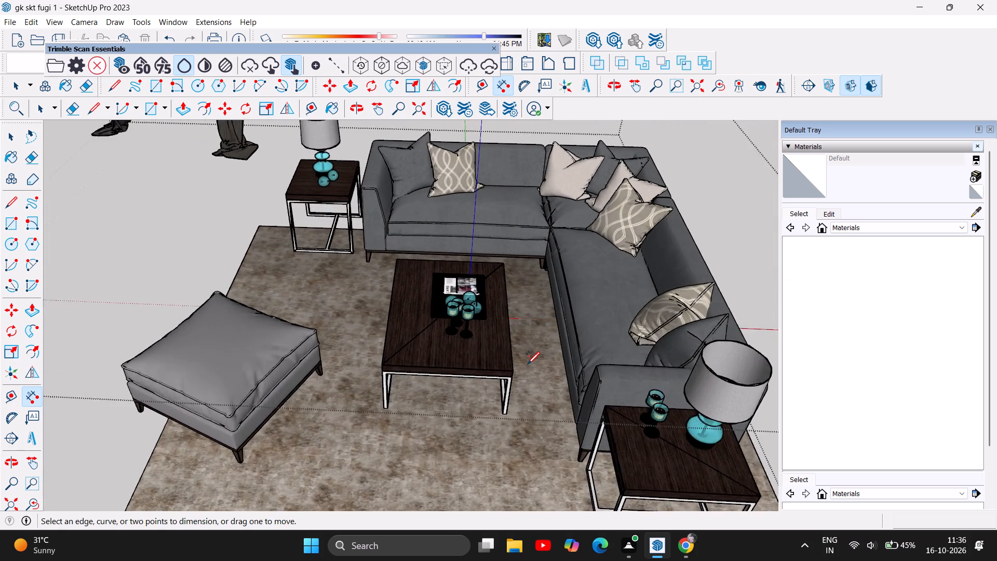
{"action": "scroll", "coordinate": [527, 364], "scroll_direction": "up", "scroll_amount": 5}
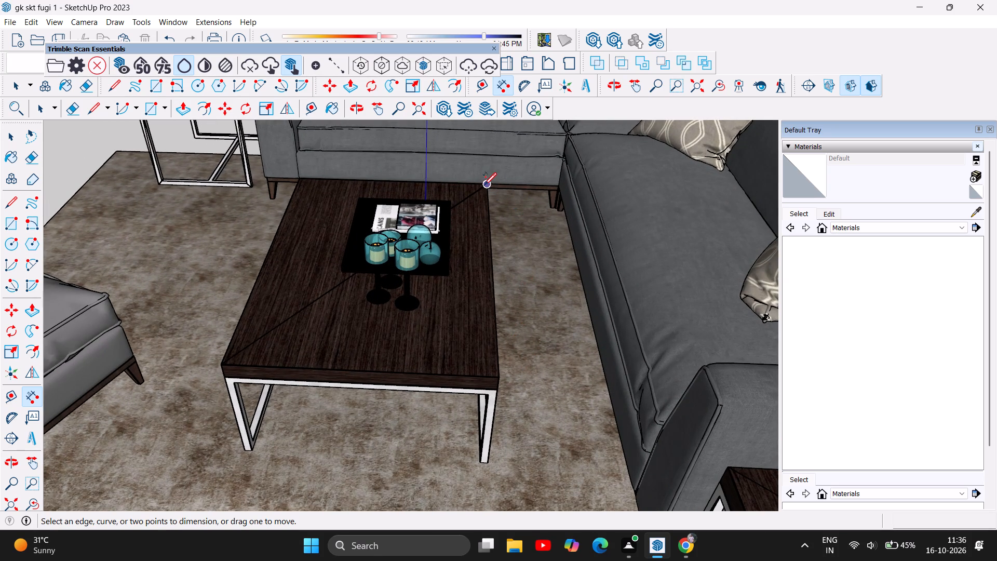
{"action": "left_click", "coordinate": [483, 184]}
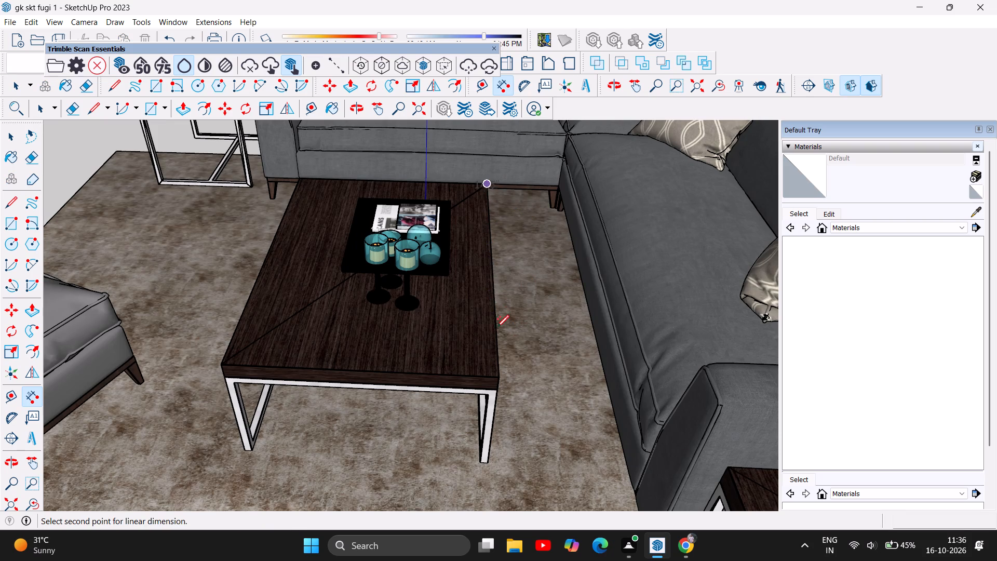
{"action": "left_click", "coordinate": [499, 380]}
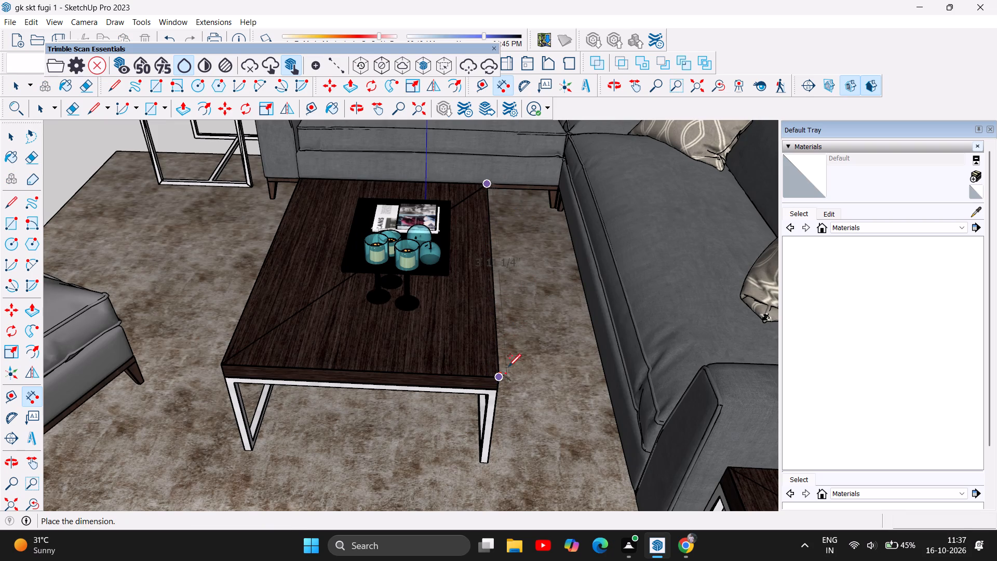
{"action": "scroll", "coordinate": [537, 318], "scroll_direction": "up", "scroll_amount": 1}
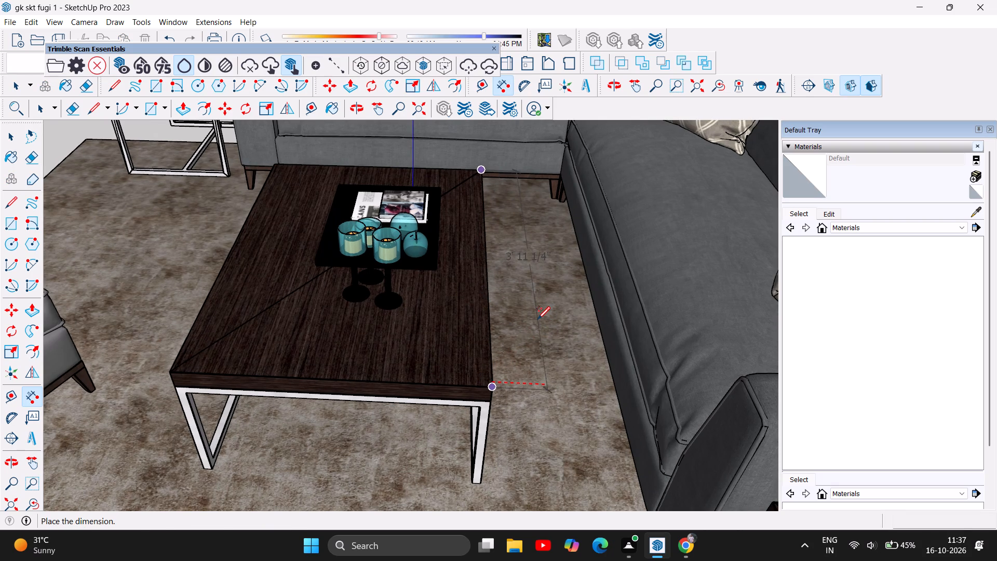
{"action": "key", "text": "Escape"}
Finish editing the sofa set component and return to the whole house model.
{"action": "scroll", "coordinate": [528, 332], "scroll_direction": "down", "scroll_amount": 9}
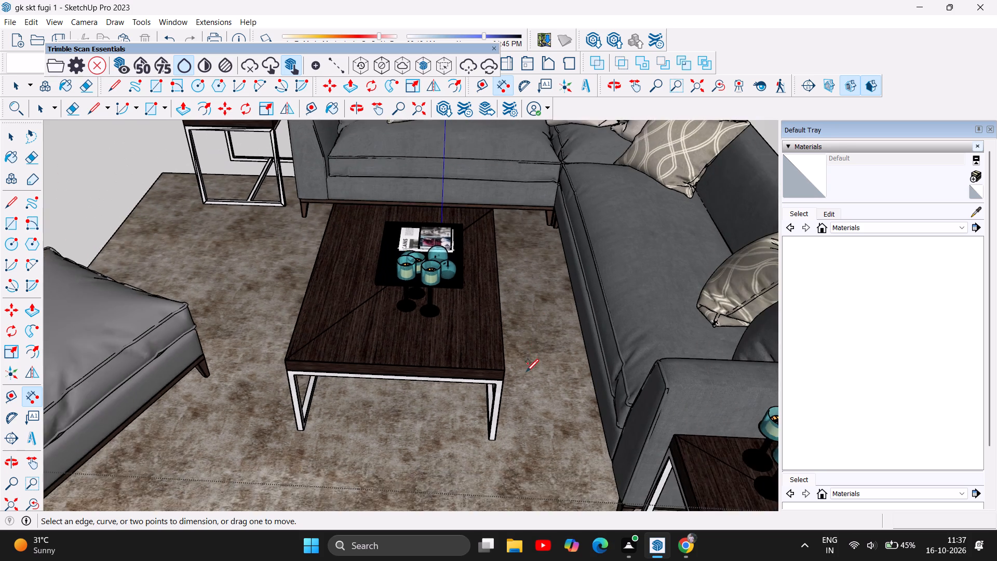
{"action": "scroll", "coordinate": [526, 371], "scroll_direction": "down", "scroll_amount": 3}
{"action": "scroll", "coordinate": [558, 332], "scroll_direction": "down", "scroll_amount": 16}
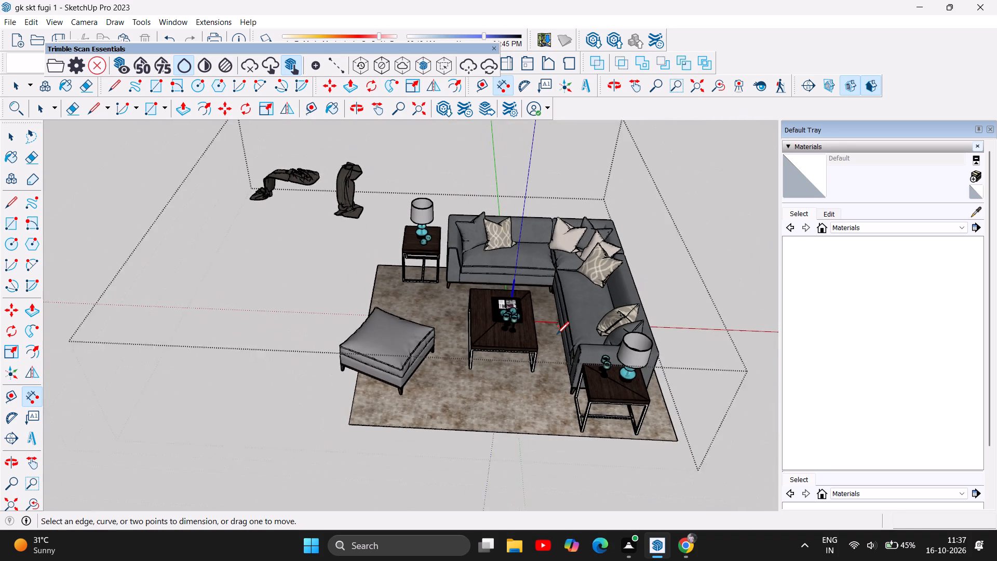
{"action": "scroll", "coordinate": [557, 333], "scroll_direction": "down", "scroll_amount": 14}
{"action": "scroll", "coordinate": [495, 336], "scroll_direction": "down", "scroll_amount": 6}
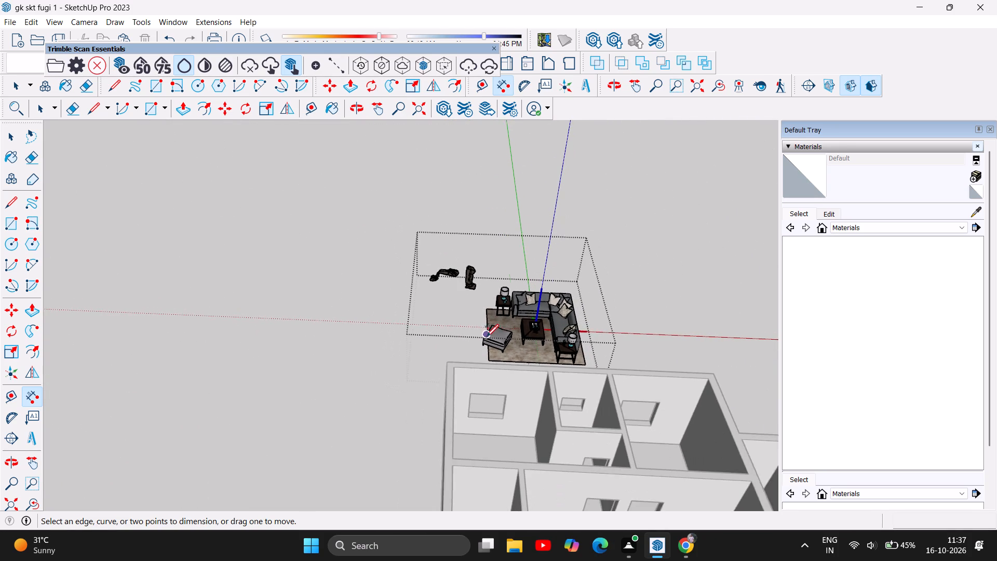
{"action": "key", "text": "Escape"}
{"action": "scroll", "coordinate": [224, 310], "scroll_direction": "down", "scroll_amount": 2}
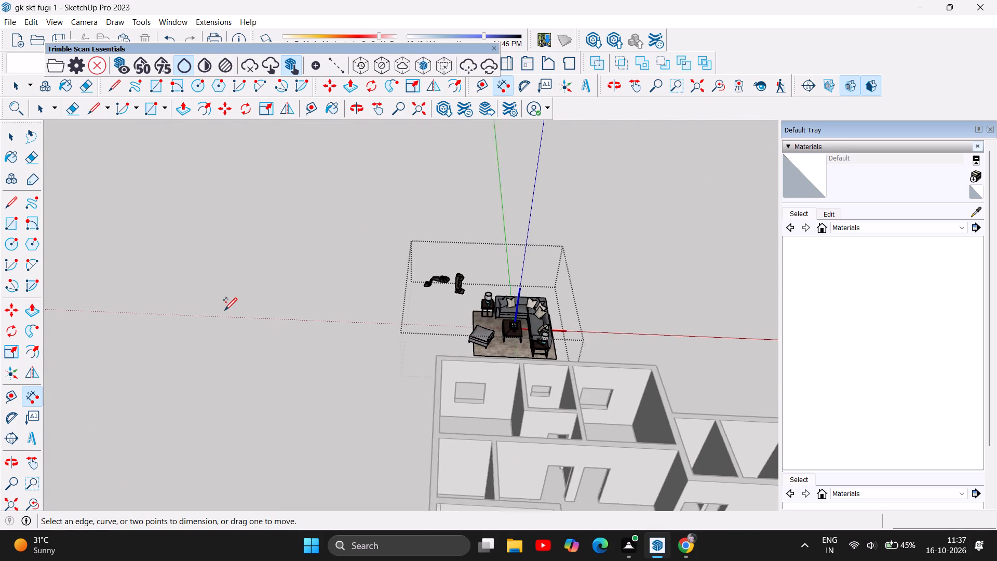
{"action": "scroll", "coordinate": [224, 310], "scroll_direction": "down", "scroll_amount": 2}
{"action": "left_click", "coordinate": [13, 135]}
{"action": "left_click", "coordinate": [246, 282]}
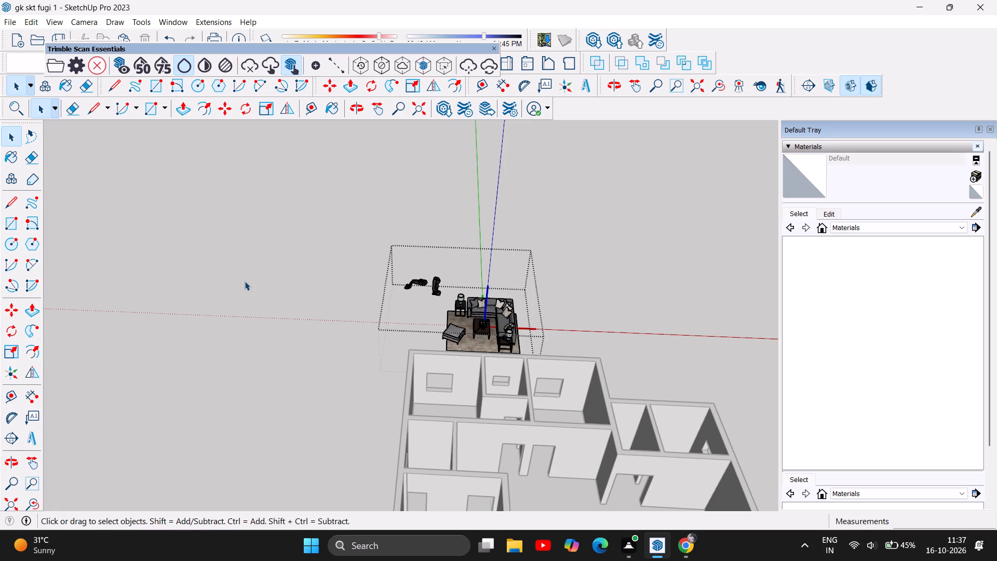
Examine the house's large central hall and surrounding rooms from above, with the sofa set outside for comparison.
{"action": "scroll", "coordinate": [181, 215], "scroll_direction": "down", "scroll_amount": 5}
{"action": "scroll", "coordinate": [405, 445], "scroll_direction": "up", "scroll_amount": 2}
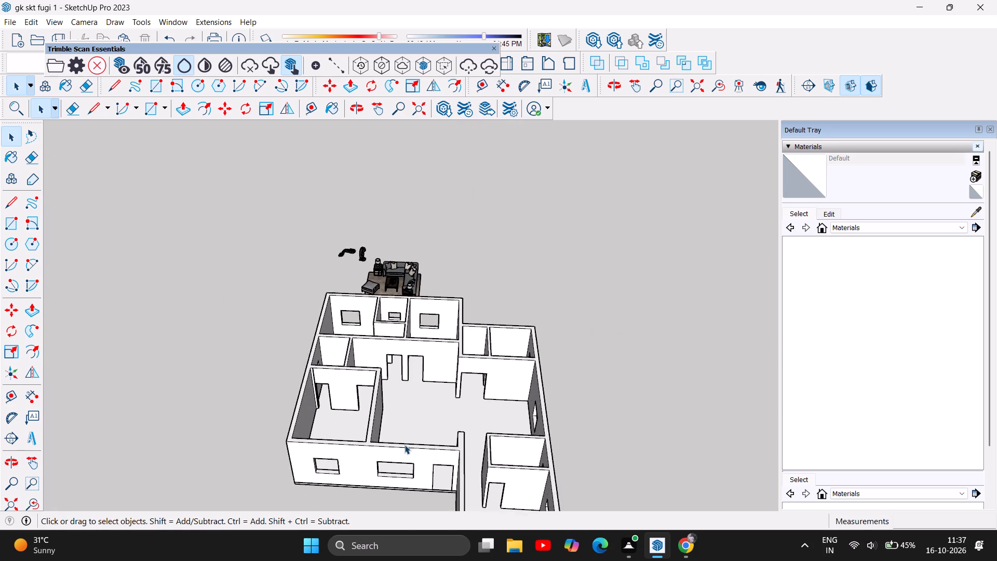
{"action": "scroll", "coordinate": [405, 445], "scroll_direction": "up", "scroll_amount": 4}
{"action": "scroll", "coordinate": [438, 419], "scroll_direction": "up", "scroll_amount": 2}
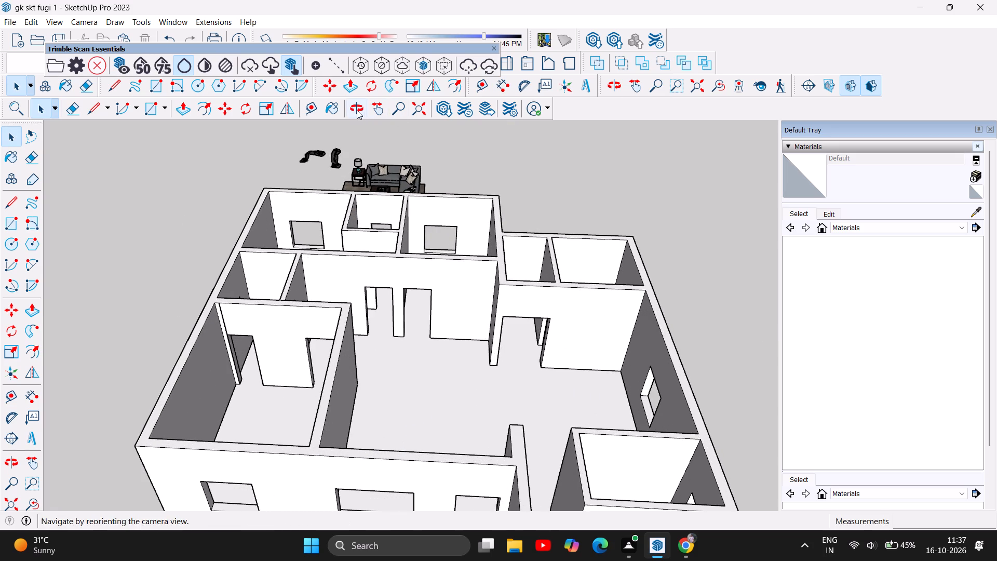
{"action": "left_click", "coordinate": [353, 108]}
{"action": "left_click_drag", "start_coordinate": [420, 323], "coordinate": [416, 423]}
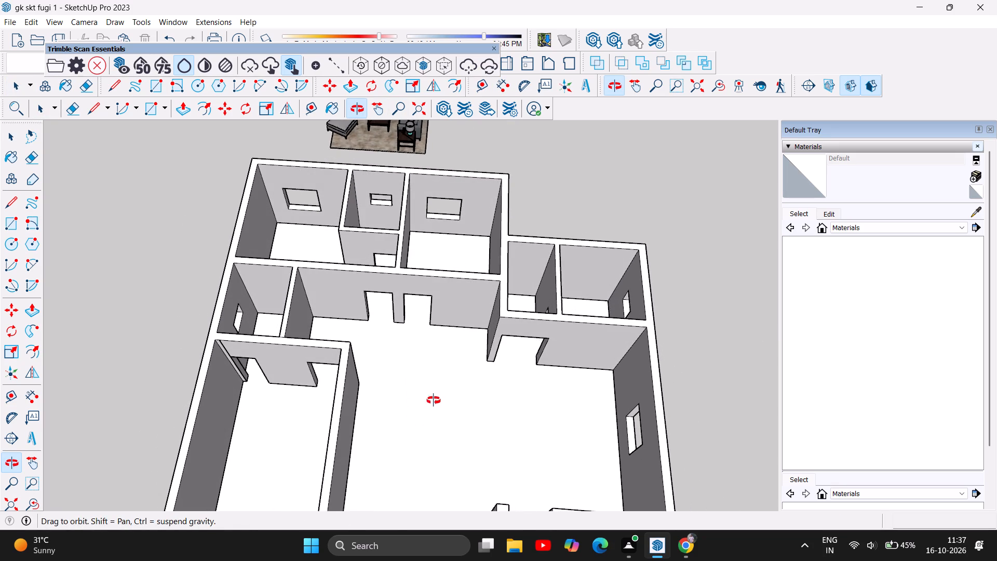
{"action": "scroll", "coordinate": [445, 354], "scroll_direction": "down", "scroll_amount": 4}
{"action": "left_click_drag", "start_coordinate": [457, 399], "coordinate": [452, 469]}
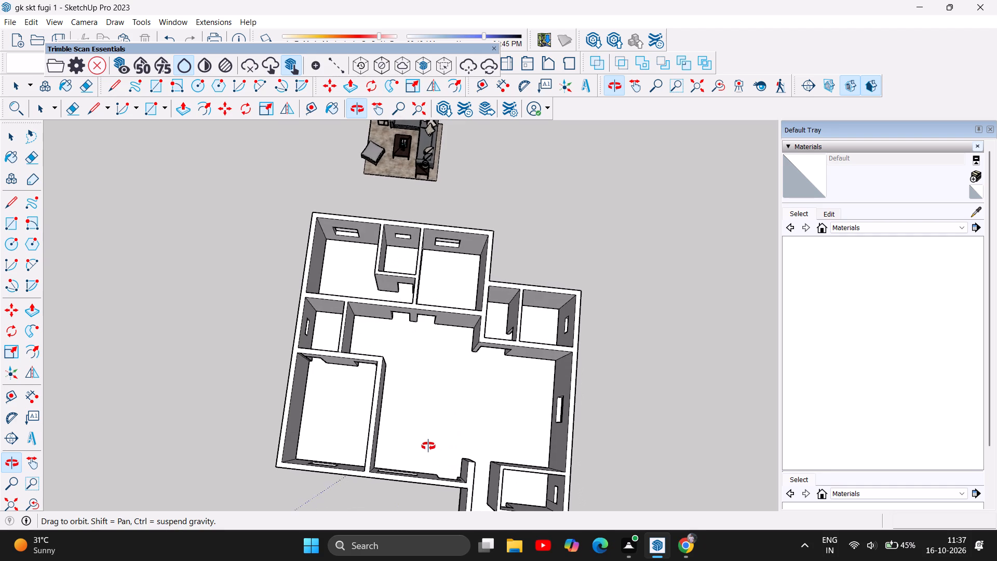
{"action": "scroll", "coordinate": [434, 441], "scroll_direction": "up", "scroll_amount": 5}
{"action": "scroll", "coordinate": [485, 414], "scroll_direction": "up", "scroll_amount": 2}
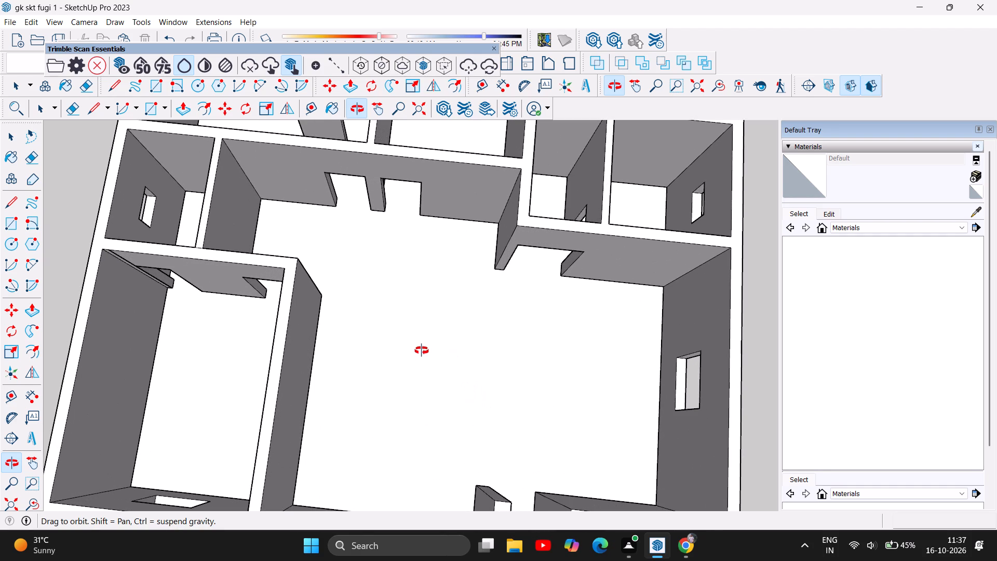
{"action": "scroll", "coordinate": [409, 350], "scroll_direction": "down", "scroll_amount": 2}
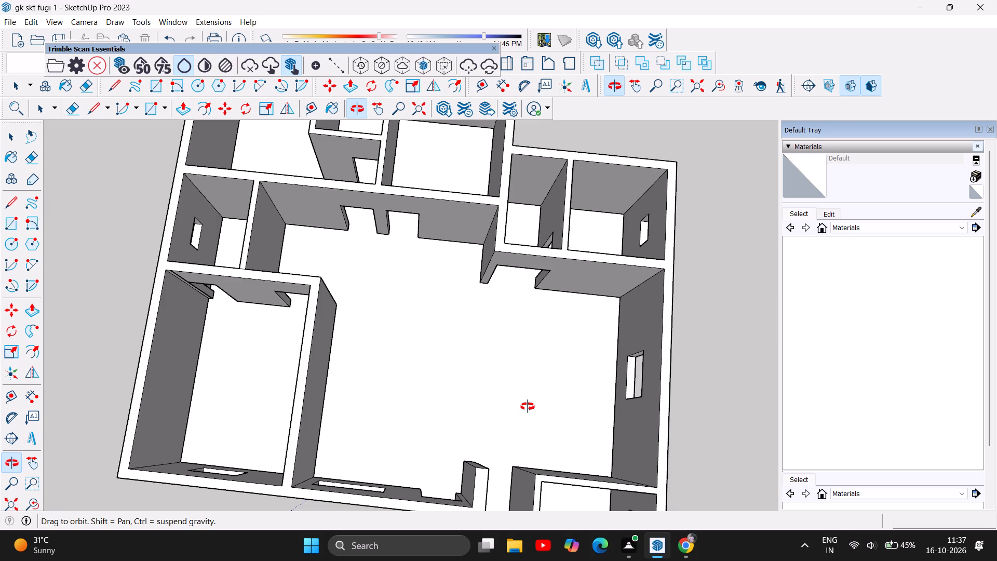
{"action": "left_click_drag", "start_coordinate": [532, 406], "coordinate": [574, 376]}
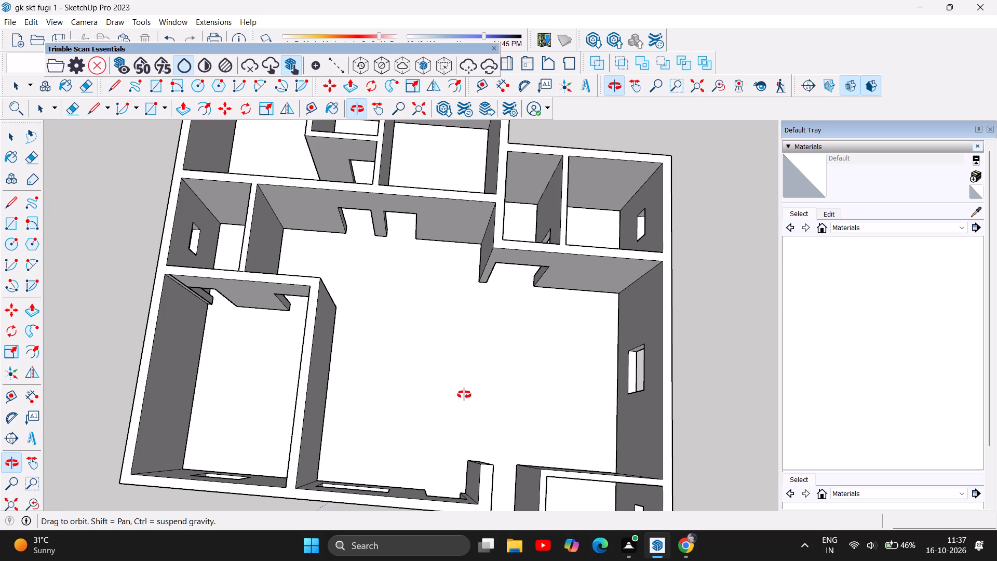
Measure the hall's outer window wall along the floor between its two inner corners, without placing the dimension.
{"action": "left_click_drag", "start_coordinate": [385, 356], "coordinate": [424, 336]}
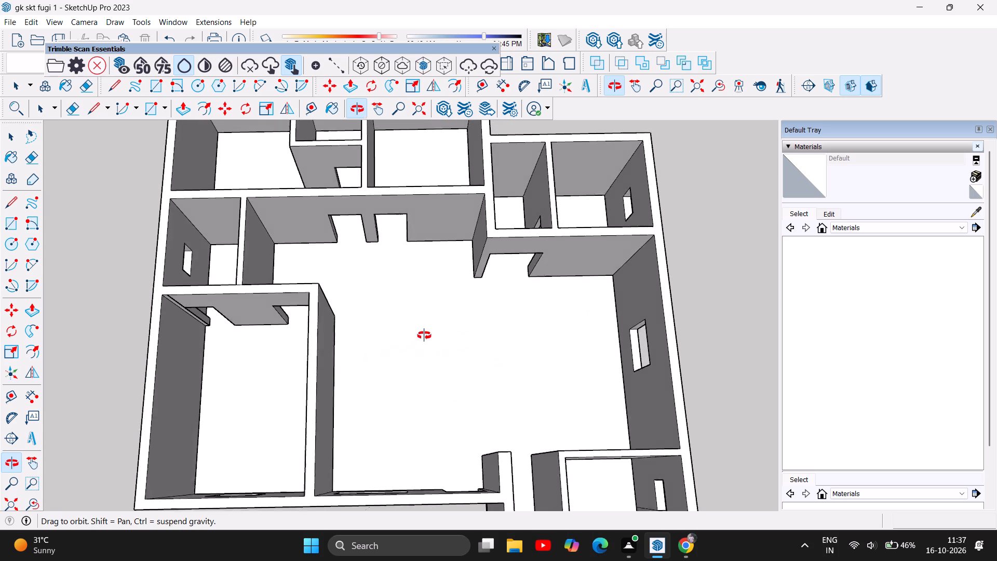
{"action": "left_click_drag", "start_coordinate": [424, 336], "coordinate": [427, 330]}
{"action": "scroll", "coordinate": [385, 377], "scroll_direction": "down", "scroll_amount": 5}
{"action": "scroll", "coordinate": [569, 390], "scroll_direction": "up", "scroll_amount": 1}
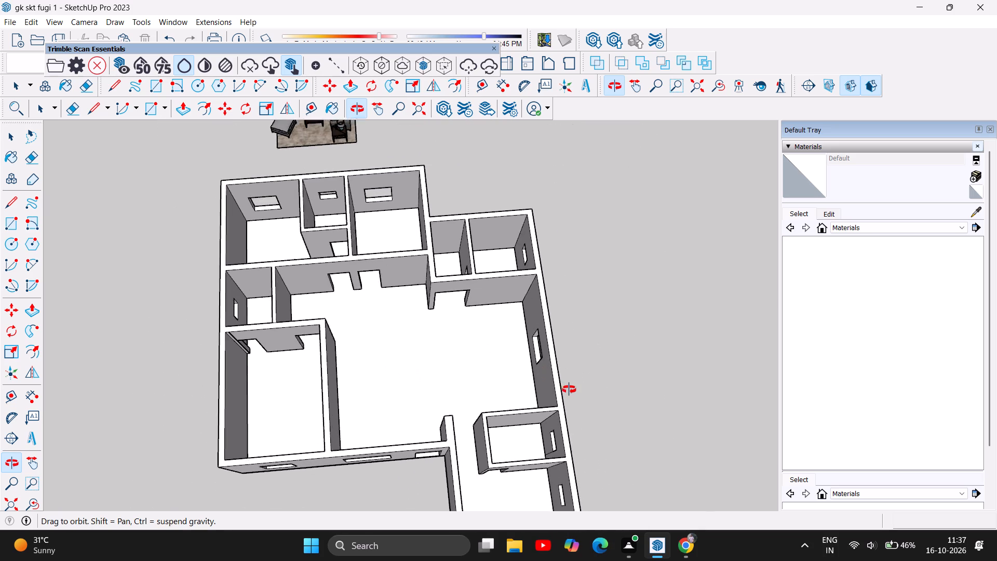
{"action": "scroll", "coordinate": [569, 390], "scroll_direction": "up", "scroll_amount": 8}
{"action": "left_click_drag", "start_coordinate": [461, 343], "coordinate": [459, 402]}
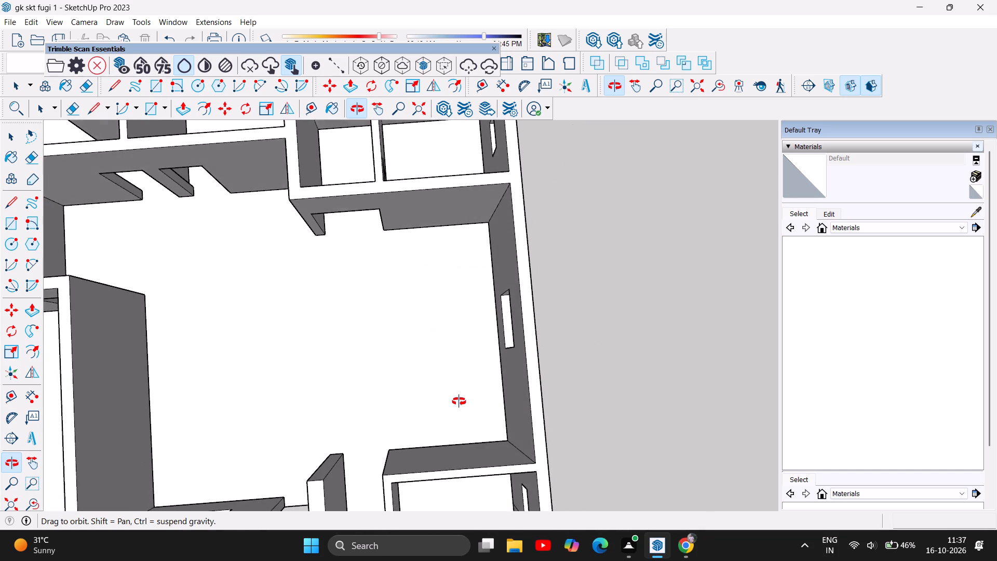
{"action": "left_click_drag", "start_coordinate": [459, 402], "coordinate": [451, 397]}
{"action": "scroll", "coordinate": [527, 385], "scroll_direction": "up", "scroll_amount": 3}
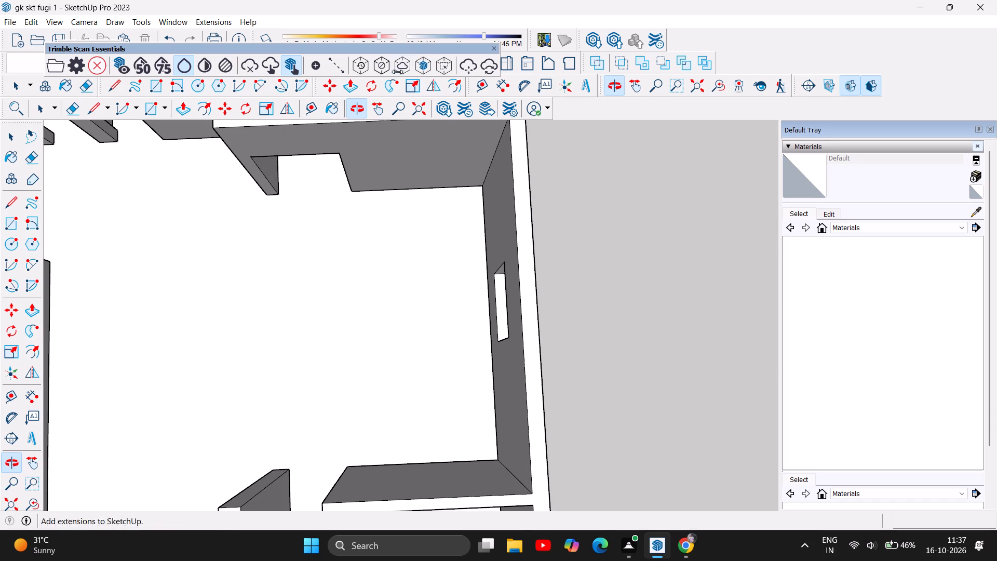
{"action": "left_click", "coordinate": [32, 396]}
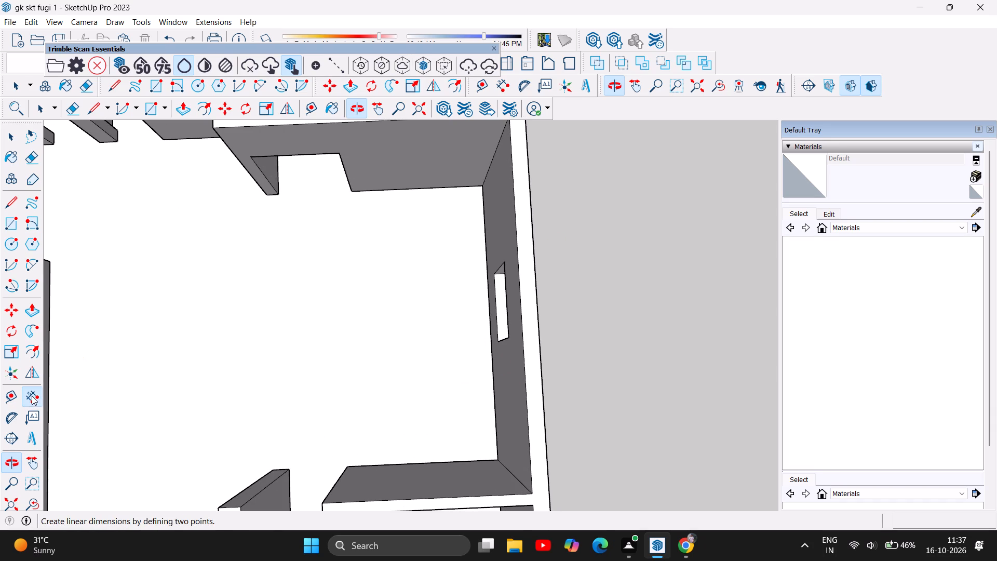
{"action": "left_click", "coordinate": [480, 184]}
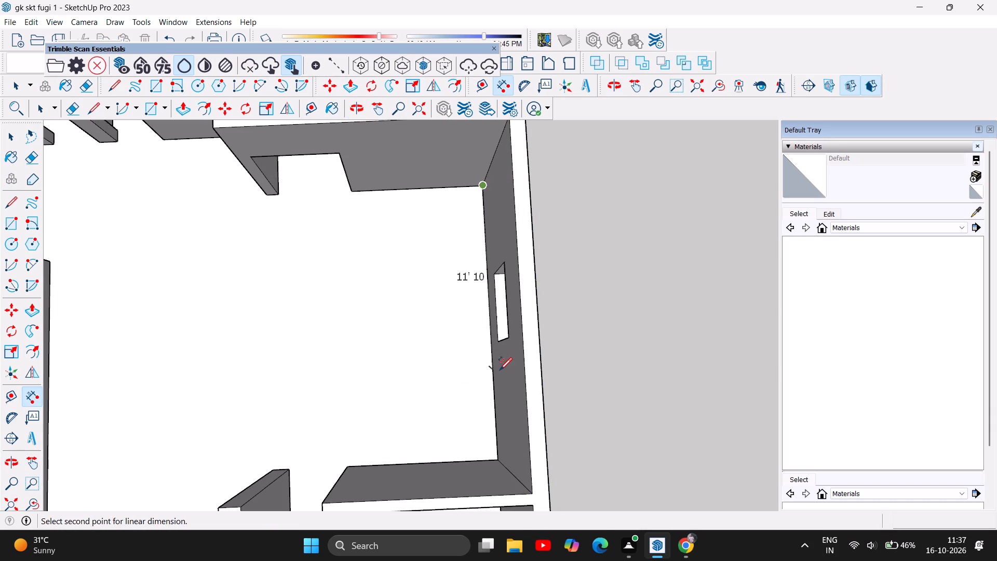
{"action": "left_click", "coordinate": [496, 461]}
{"action": "scroll", "coordinate": [440, 432], "scroll_direction": "down", "scroll_amount": 3}
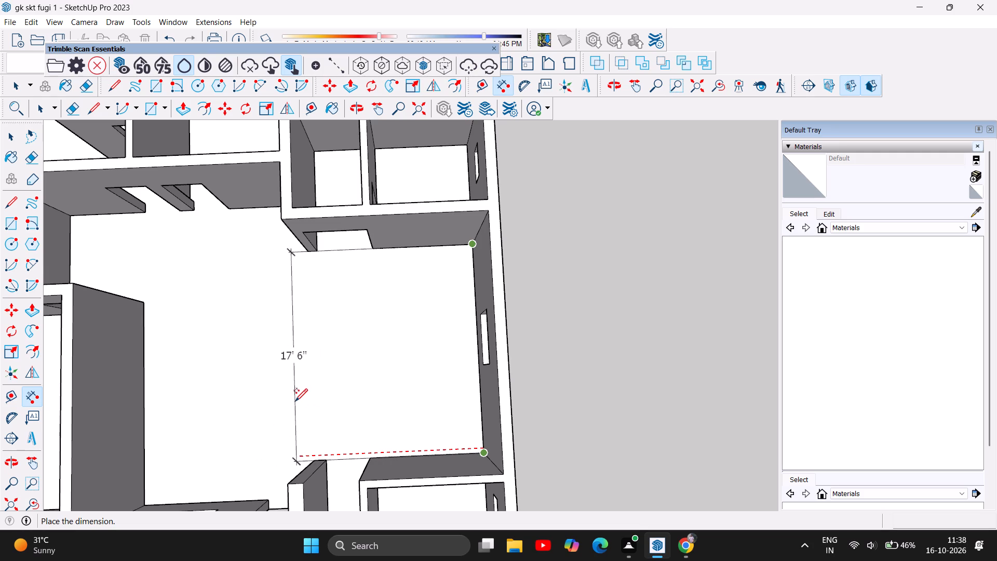
{"action": "scroll", "coordinate": [295, 400], "scroll_direction": "down", "scroll_amount": 4}
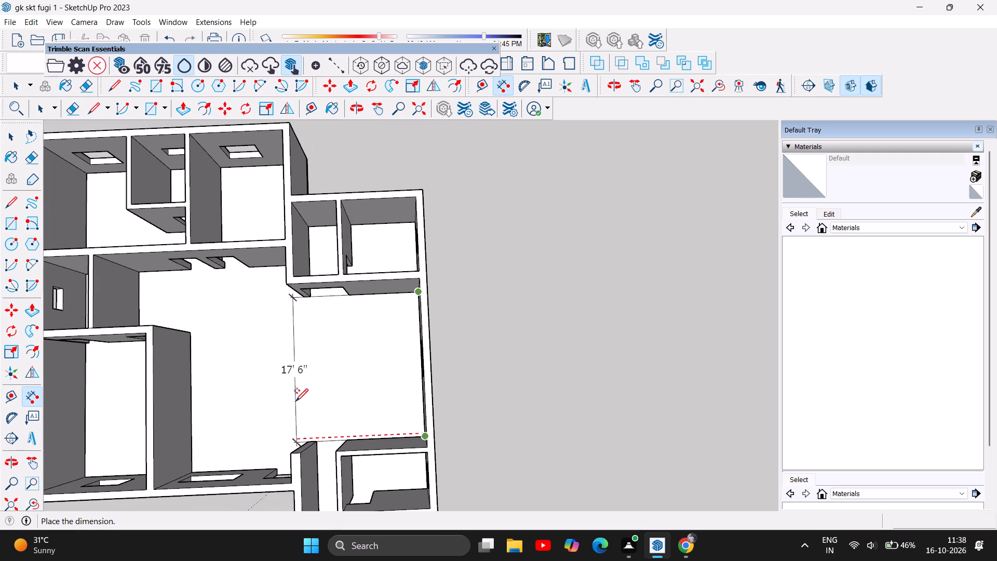
{"action": "key", "text": "Escape"}
Measure the hall wall shared with the large adjoining room along the floor, corner to corner, without placing the dimension.
{"action": "scroll", "coordinate": [538, 298], "scroll_direction": "down", "scroll_amount": 2}
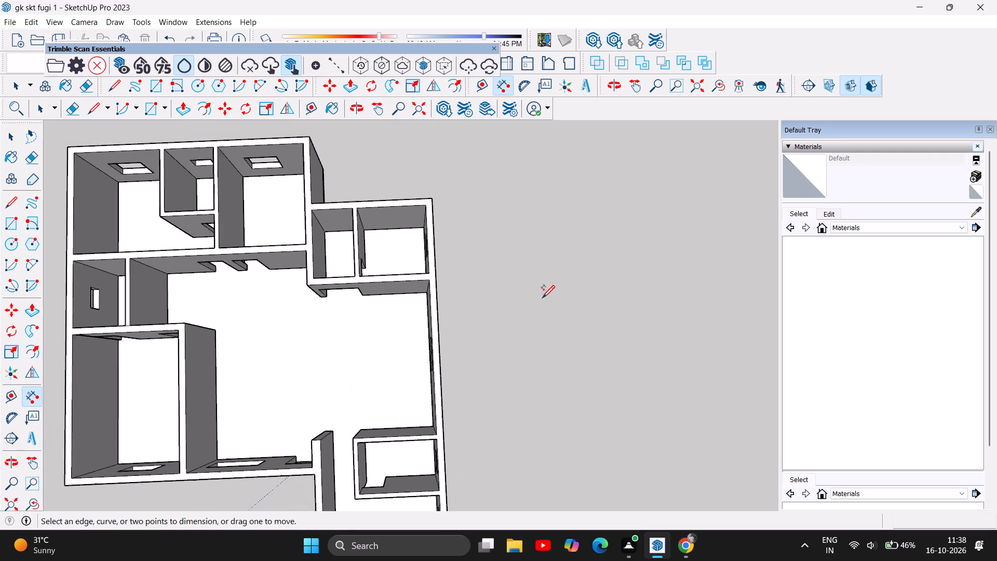
{"action": "scroll", "coordinate": [542, 297], "scroll_direction": "down", "scroll_amount": 3}
{"action": "scroll", "coordinate": [296, 403], "scroll_direction": "up", "scroll_amount": 11}
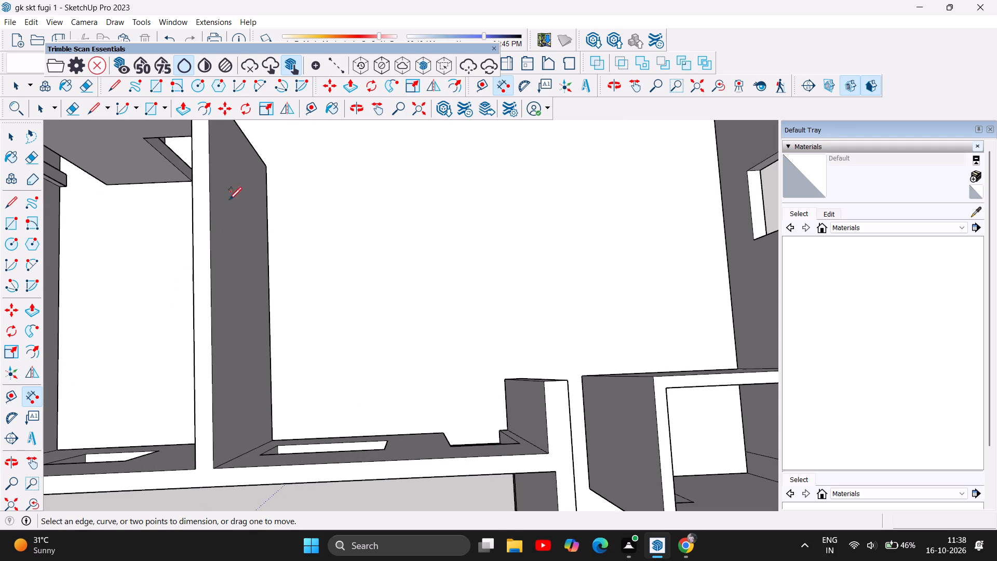
{"action": "left_click", "coordinate": [266, 165]}
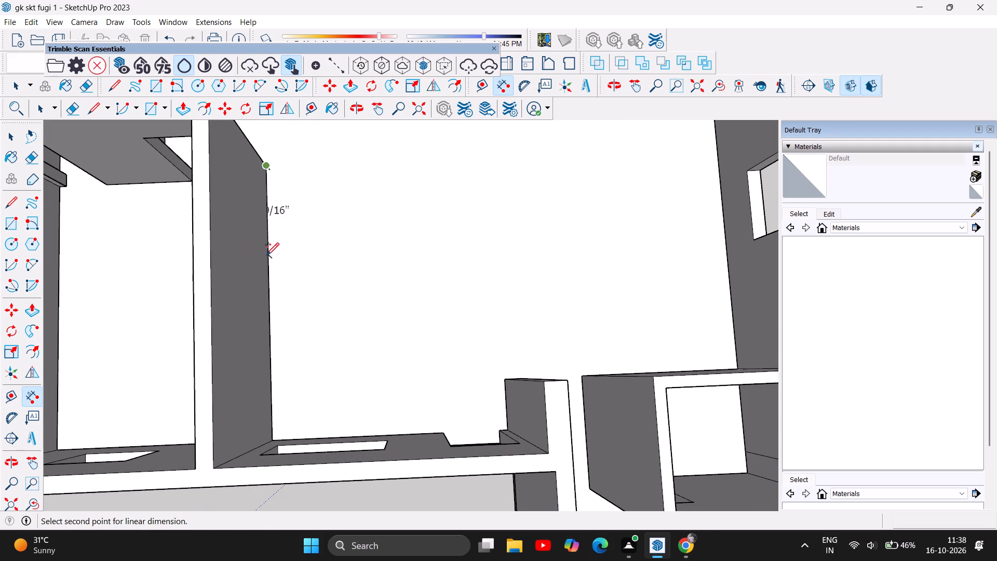
{"action": "left_click", "coordinate": [270, 442]}
{"action": "scroll", "coordinate": [392, 415], "scroll_direction": "down", "scroll_amount": 2}
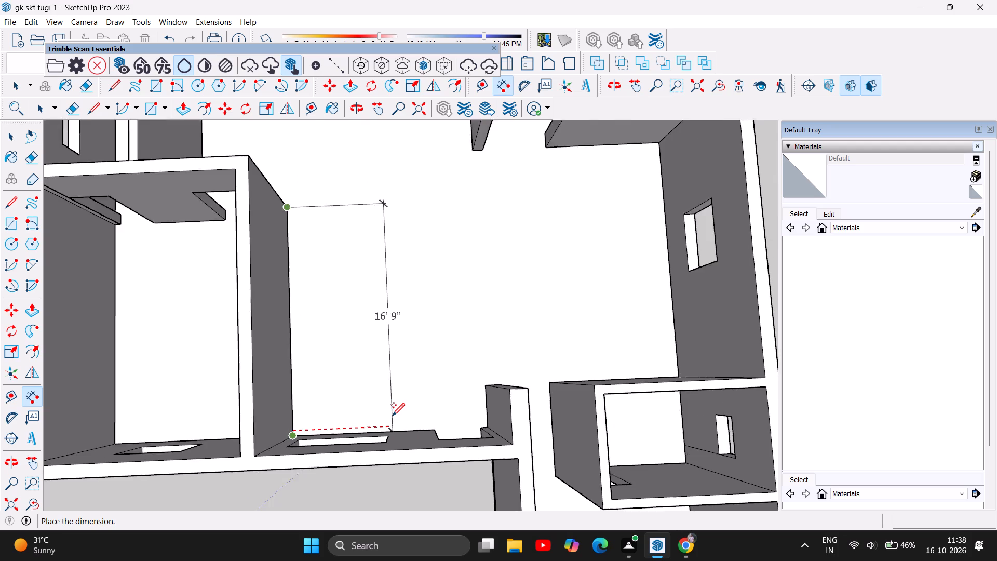
{"action": "scroll", "coordinate": [392, 415], "scroll_direction": "down", "scroll_amount": 2}
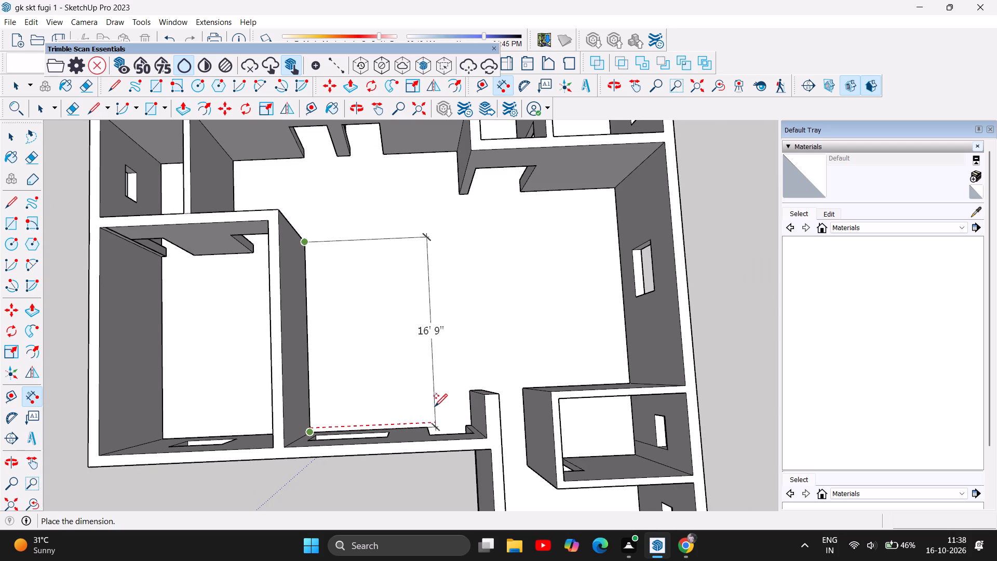
{"action": "scroll", "coordinate": [433, 408], "scroll_direction": "down", "scroll_amount": 7}
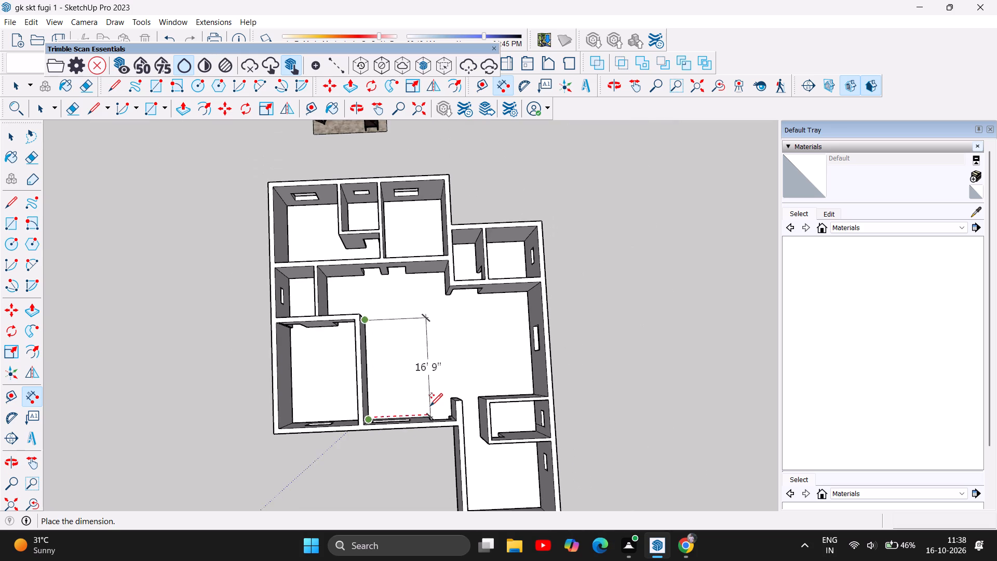
{"action": "scroll", "coordinate": [430, 405], "scroll_direction": "up", "scroll_amount": 4}
{"action": "key", "text": "Escape"}
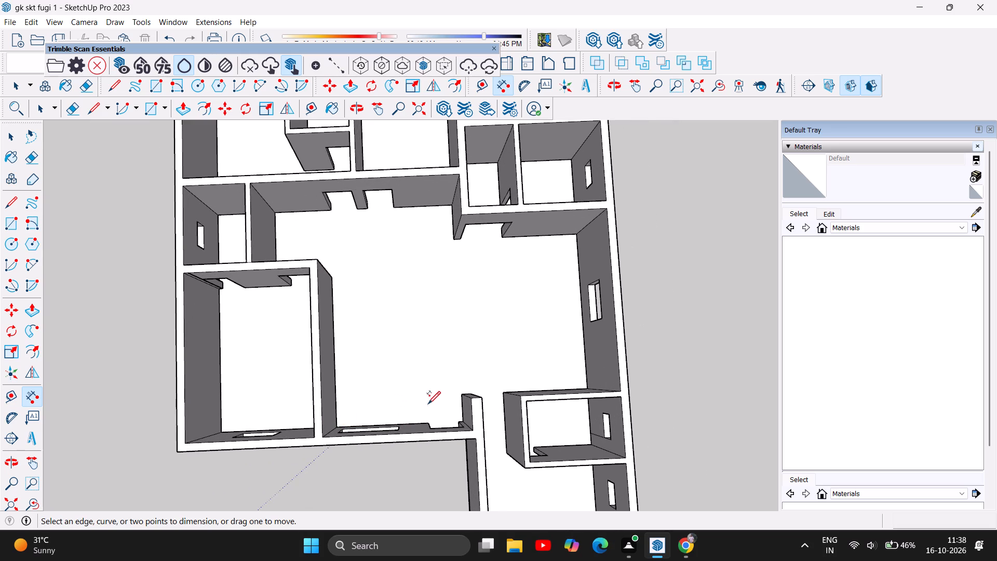
{"action": "scroll", "coordinate": [311, 408], "scroll_direction": "down", "scroll_amount": 6}
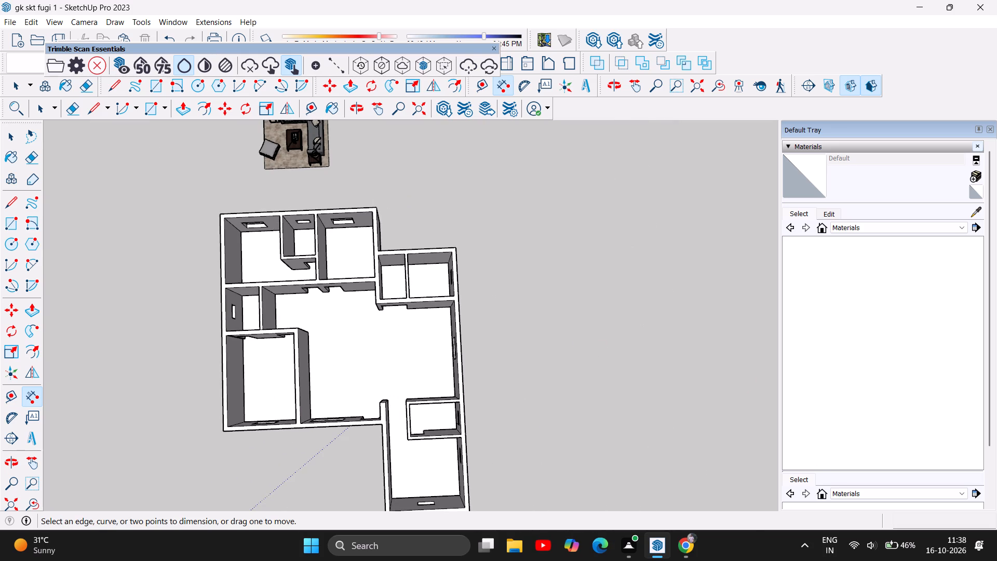
Switch to 3D Warehouse in Chrome, dismiss the image-search tip and search the models for "flooring".
{"action": "left_click", "coordinate": [689, 554]}
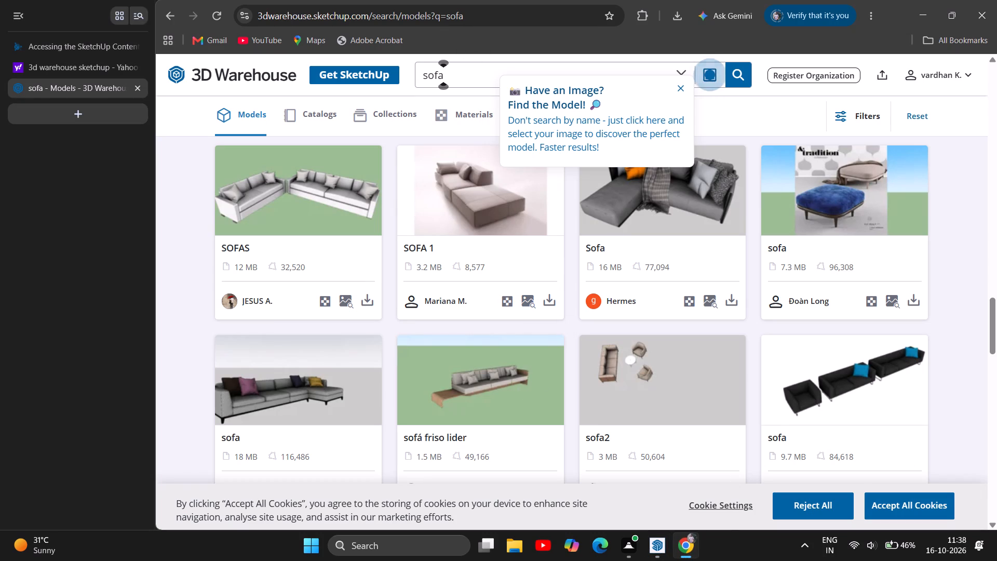
{"action": "key", "text": "BackSpace"}
{"action": "key", "text": "BackSpace"}
{"action": "key", "text": "BackSpace"}
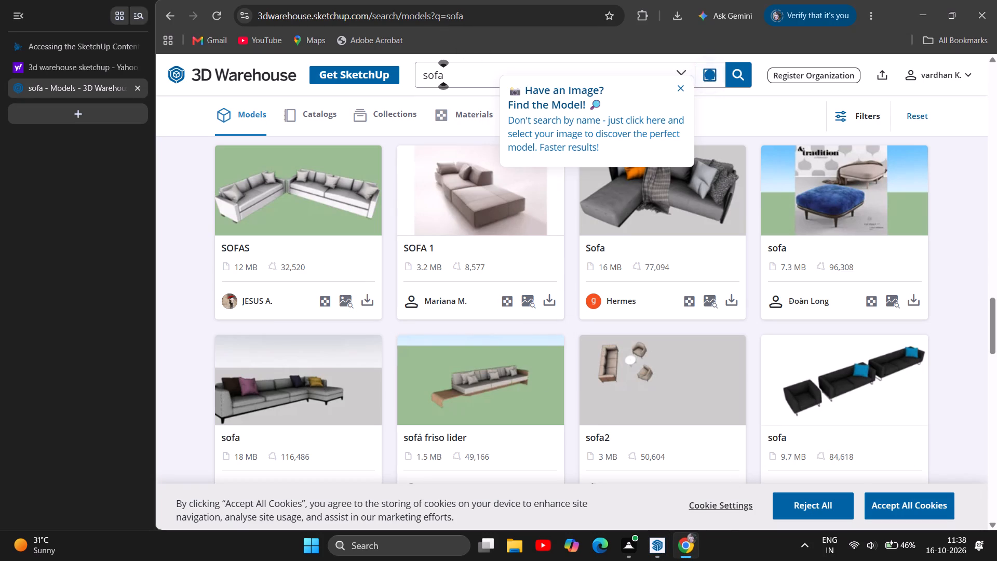
{"action": "left_click", "coordinate": [675, 86]}
{"action": "left_click", "coordinate": [623, 76]}
{"action": "left_click", "coordinate": [683, 71]}
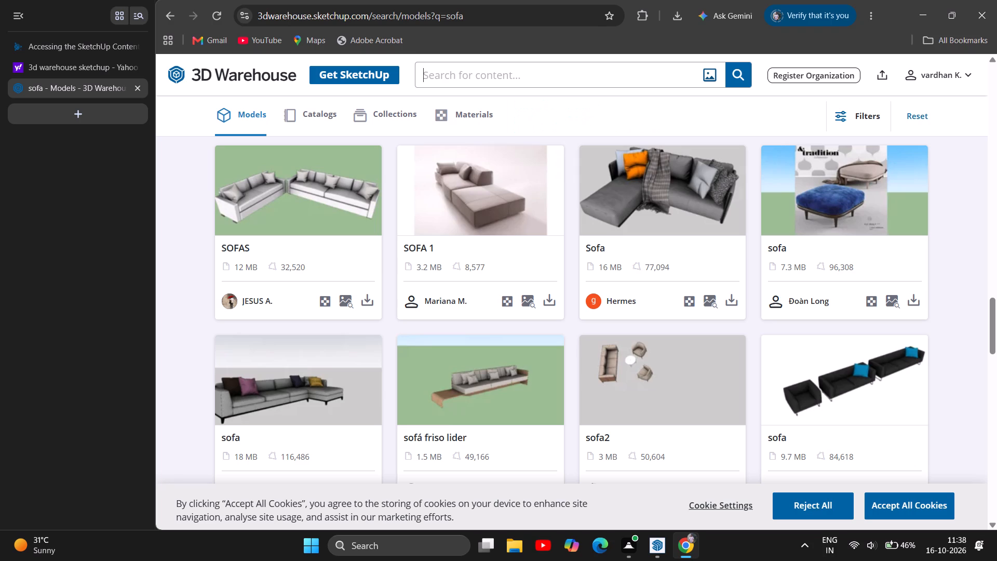
{"action": "type", "text": "flooring"}
{"action": "left_click", "coordinate": [732, 72]}
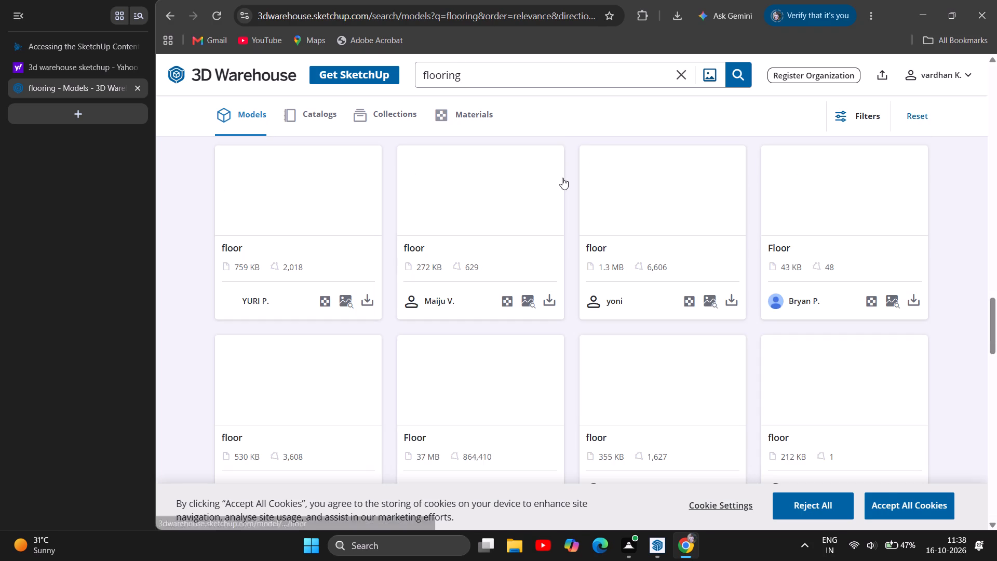
Browse the flooring model results for a floor finish that suits the house.
{"action": "scroll", "coordinate": [582, 232], "scroll_direction": "down", "scroll_amount": 5}
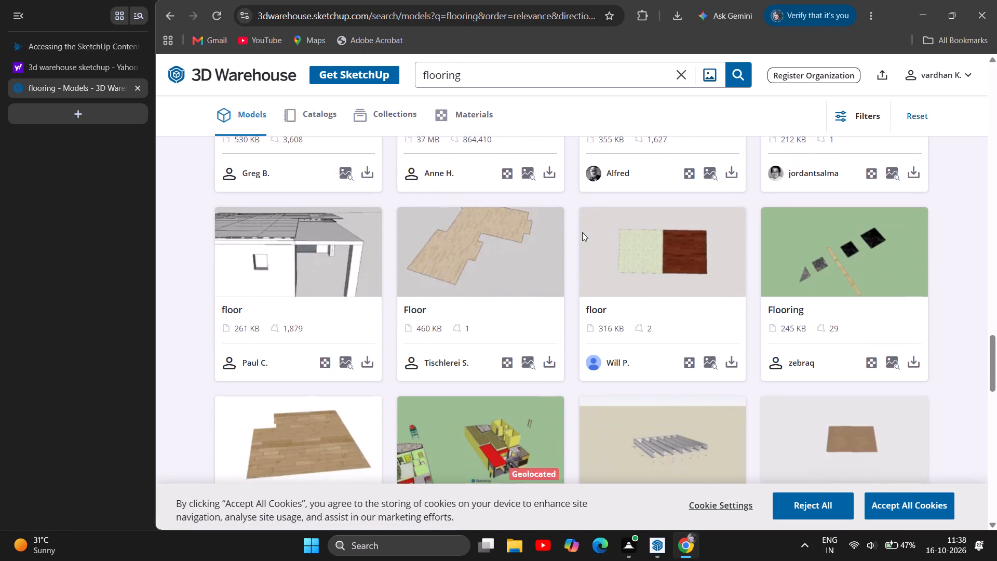
{"action": "scroll", "coordinate": [582, 232], "scroll_direction": "down", "scroll_amount": 7}
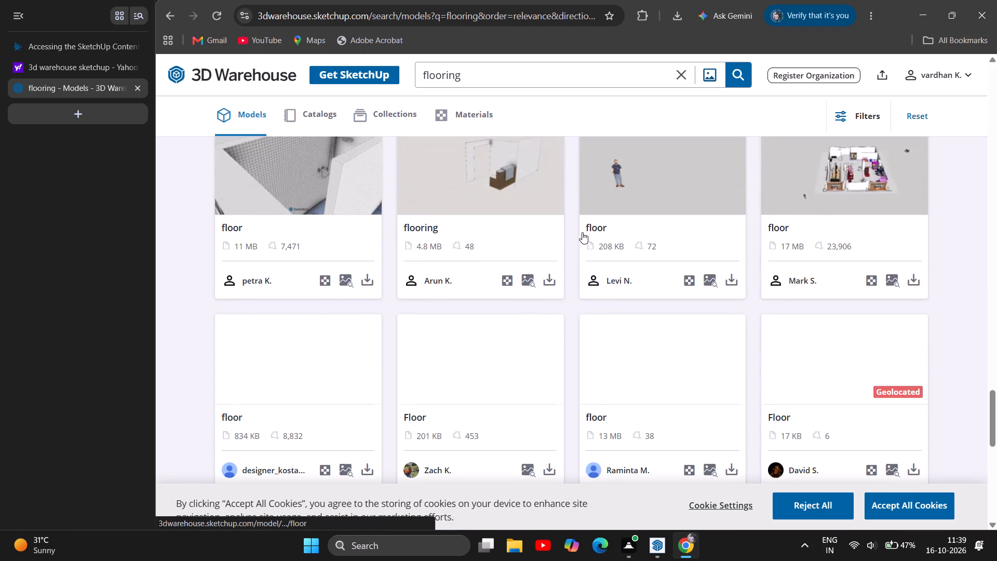
{"action": "scroll", "coordinate": [599, 236], "scroll_direction": "down", "scroll_amount": 2}
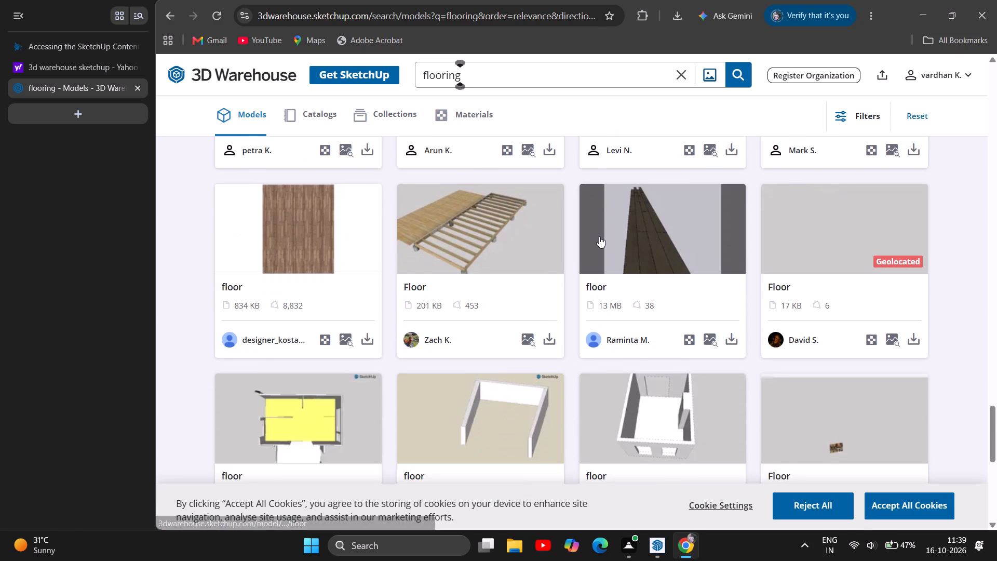
{"action": "scroll", "coordinate": [599, 236], "scroll_direction": "down", "scroll_amount": 4}
{"action": "left_click", "coordinate": [591, 357]}
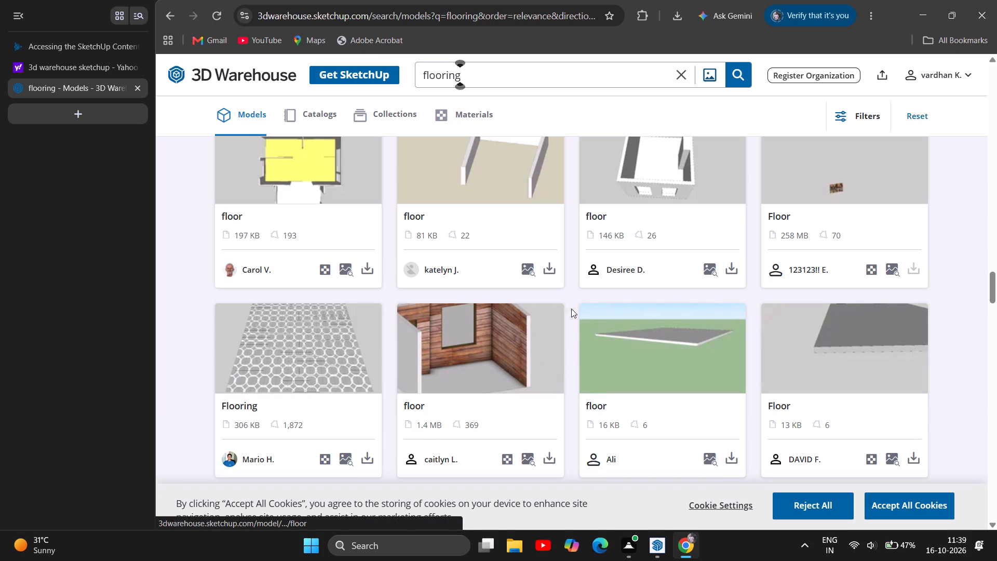
{"action": "scroll", "coordinate": [467, 257], "scroll_direction": "down", "scroll_amount": 5}
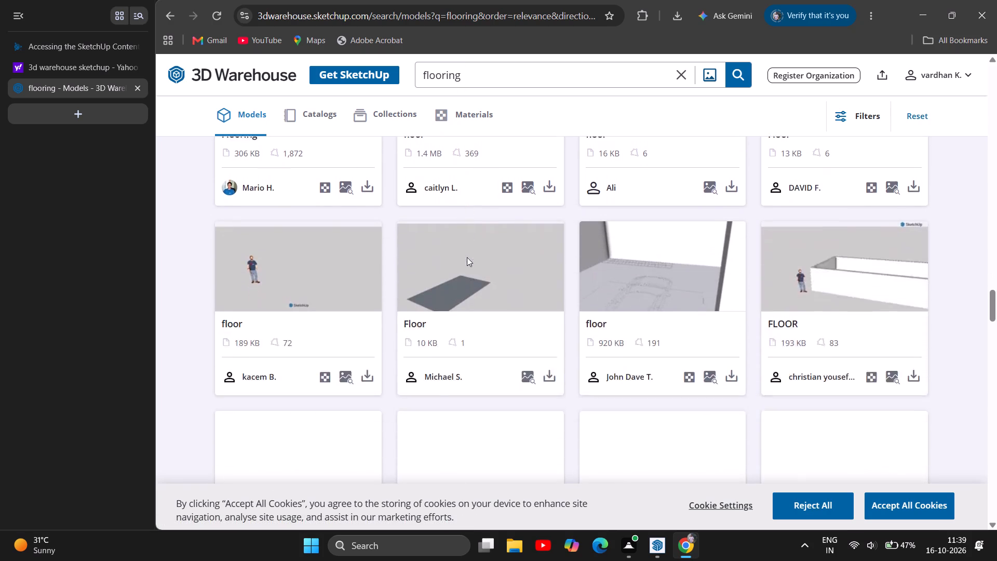
{"action": "scroll", "coordinate": [507, 306], "scroll_direction": "down", "scroll_amount": 4}
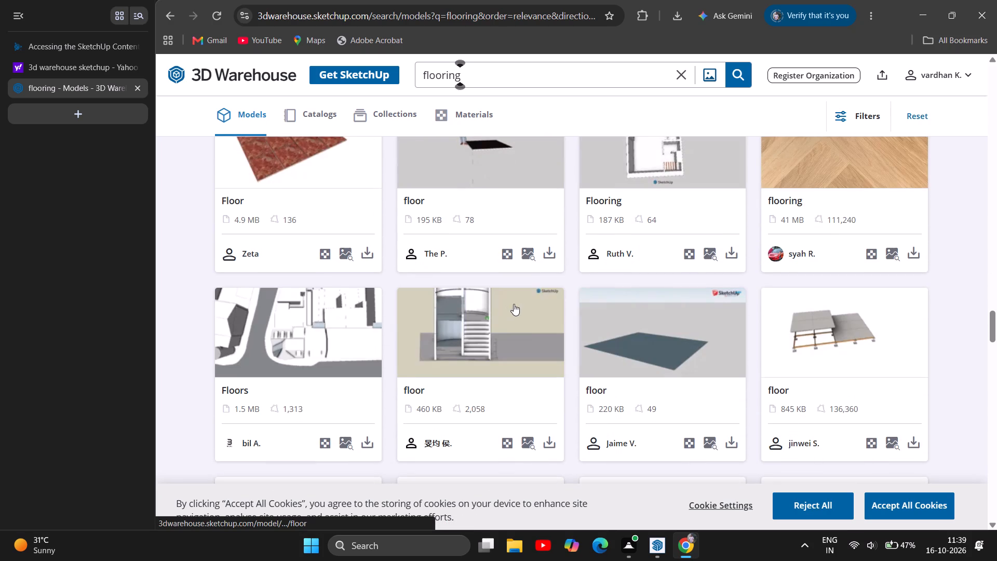
{"action": "scroll", "coordinate": [498, 328], "scroll_direction": "down", "scroll_amount": 1}
{"action": "scroll", "coordinate": [498, 328], "scroll_direction": "up", "scroll_amount": 3}
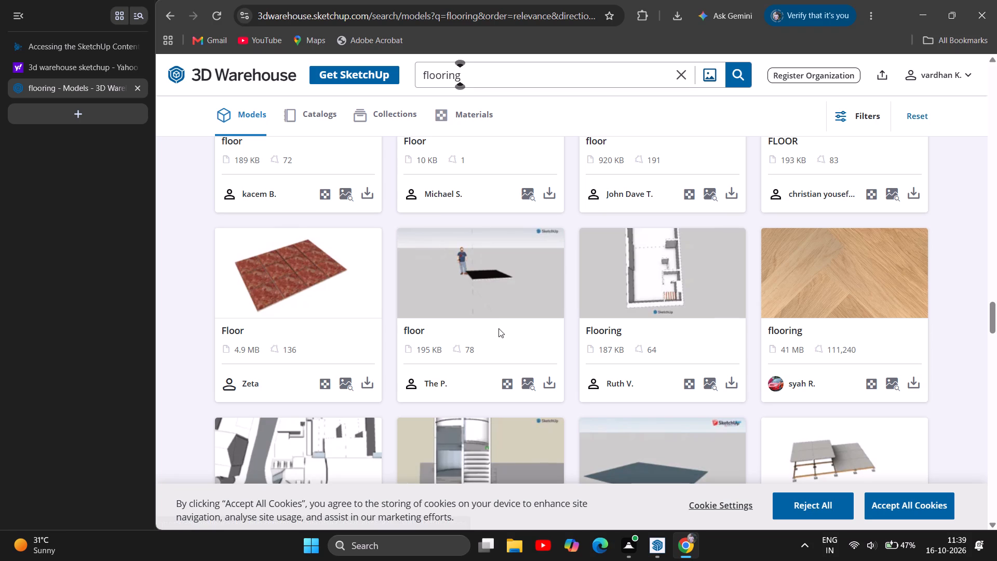
{"action": "scroll", "coordinate": [498, 328], "scroll_direction": "down", "scroll_amount": 8}
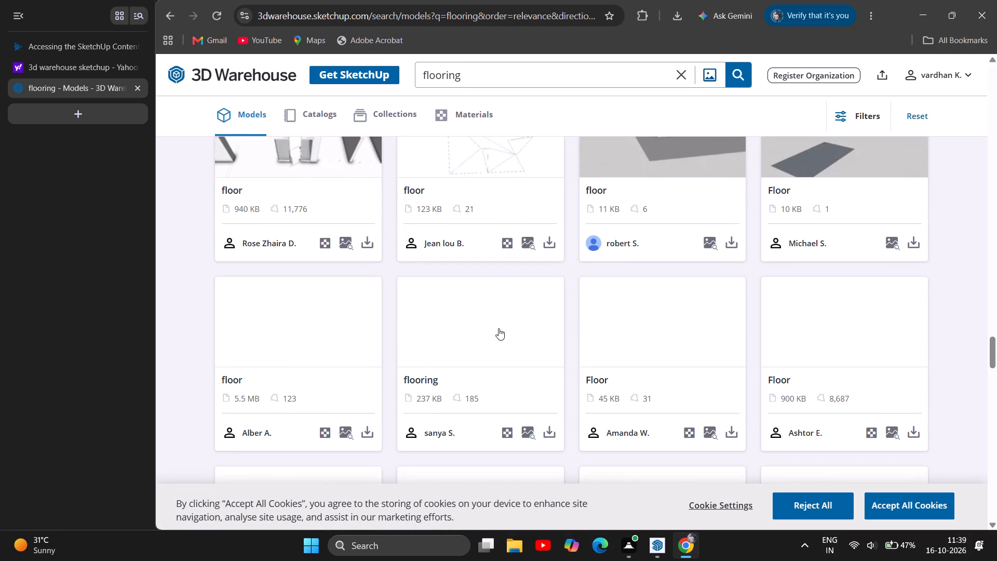
{"action": "scroll", "coordinate": [498, 328], "scroll_direction": "down", "scroll_amount": 5}
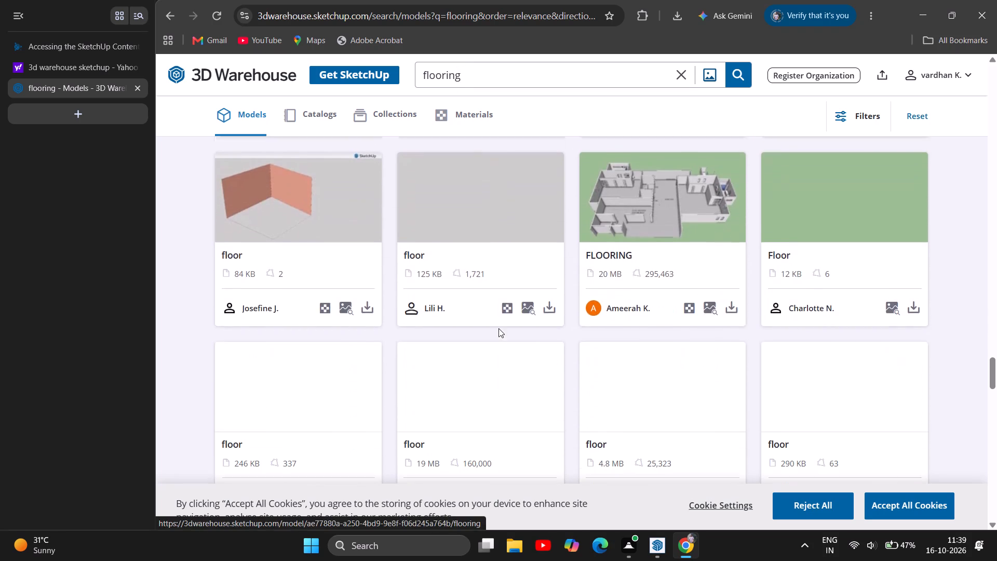
{"action": "scroll", "coordinate": [498, 328], "scroll_direction": "down", "scroll_amount": 2}
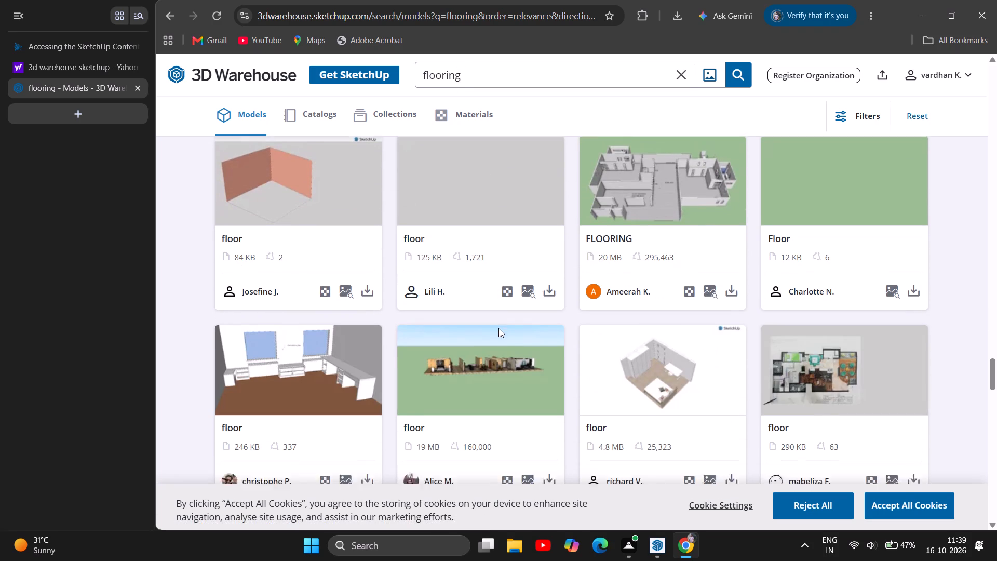
{"action": "scroll", "coordinate": [498, 328], "scroll_direction": "down", "scroll_amount": 7}
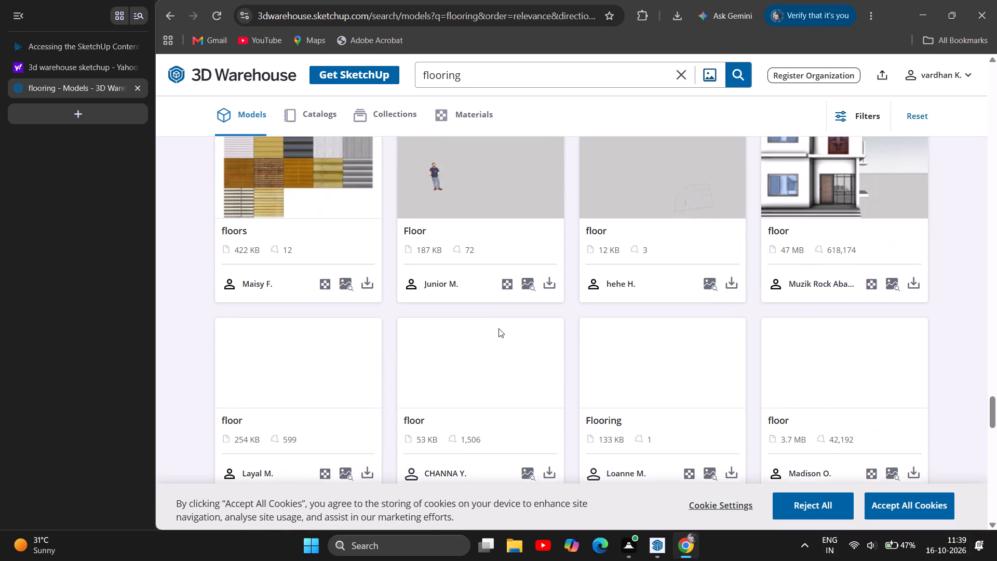
{"action": "scroll", "coordinate": [498, 328], "scroll_direction": "up", "scroll_amount": 1}
{"action": "scroll", "coordinate": [498, 328], "scroll_direction": "down", "scroll_amount": 1}
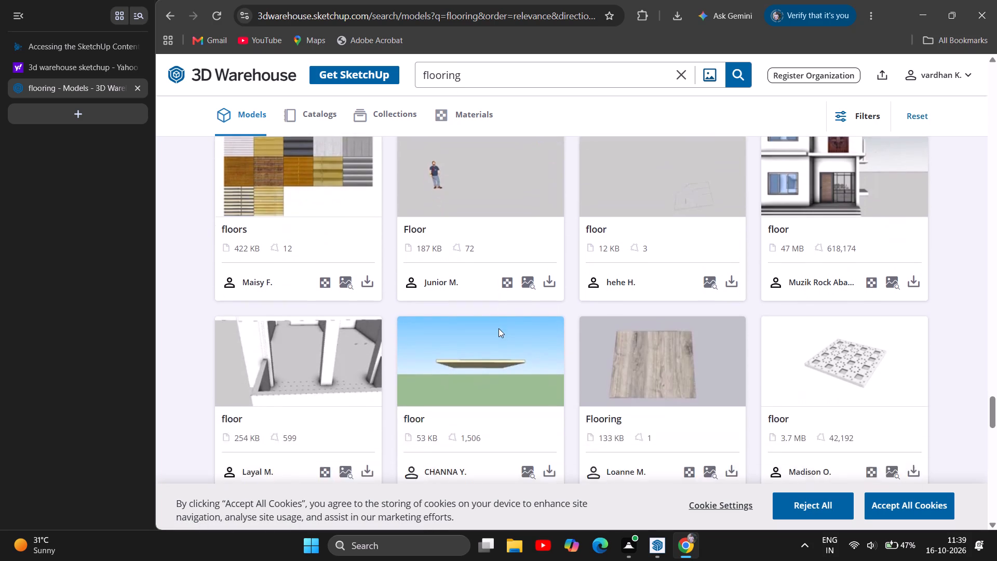
{"action": "scroll", "coordinate": [498, 328], "scroll_direction": "down", "scroll_amount": 7}
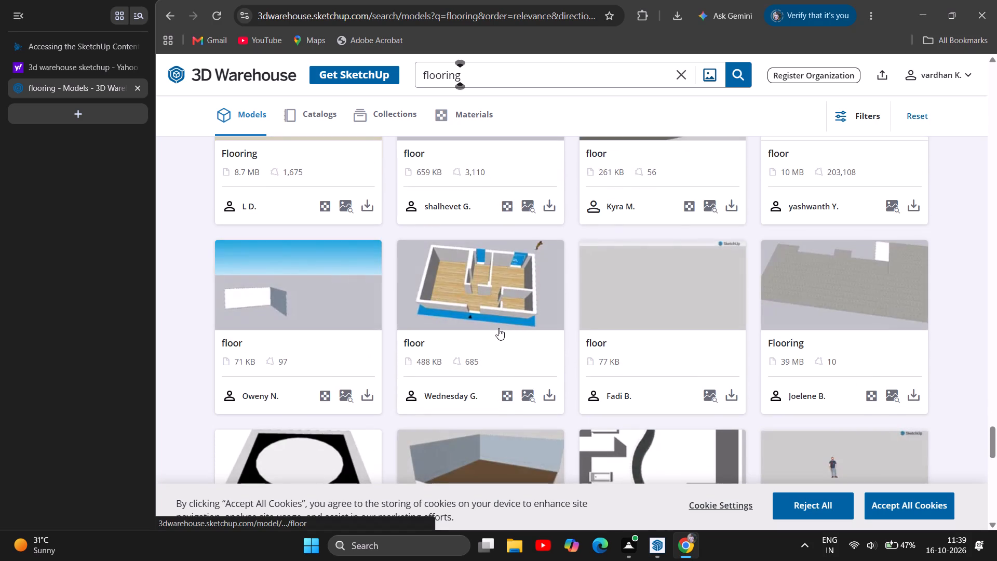
{"action": "scroll", "coordinate": [498, 328], "scroll_direction": "down", "scroll_amount": 7}
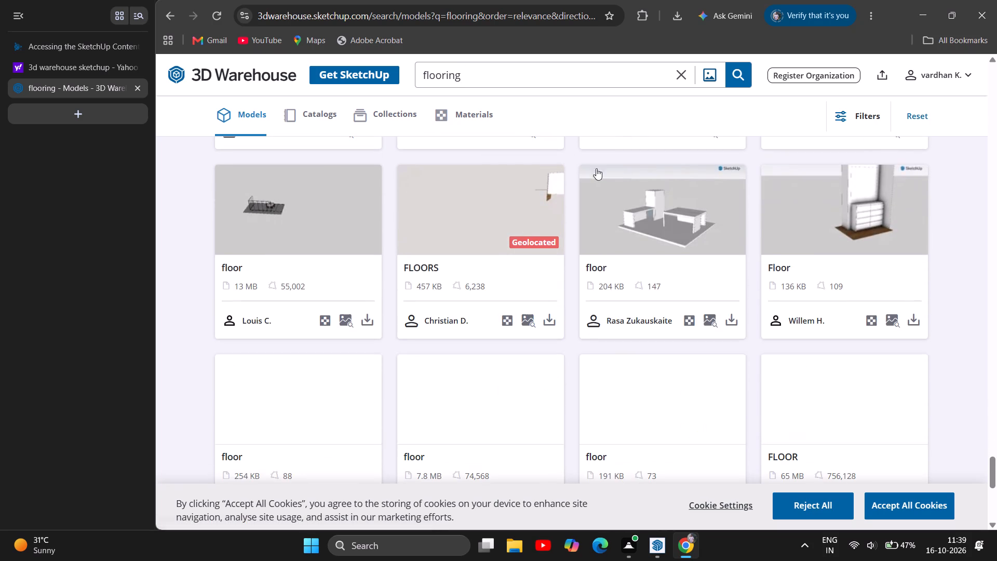
Replace the search term with "granite" and show the matching materials instead of models.
{"action": "left_click", "coordinate": [675, 70]}
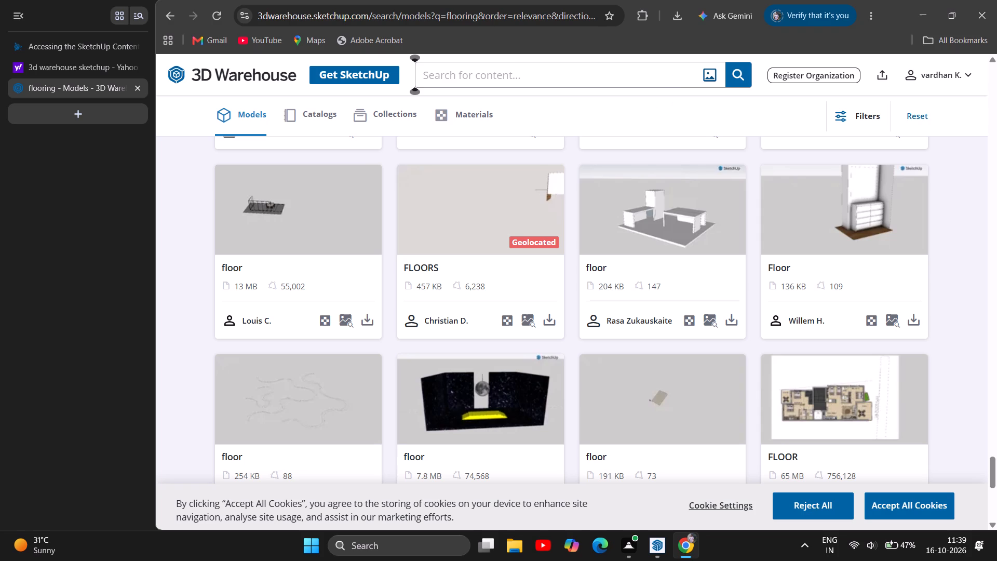
{"action": "type", "text": "granite"}
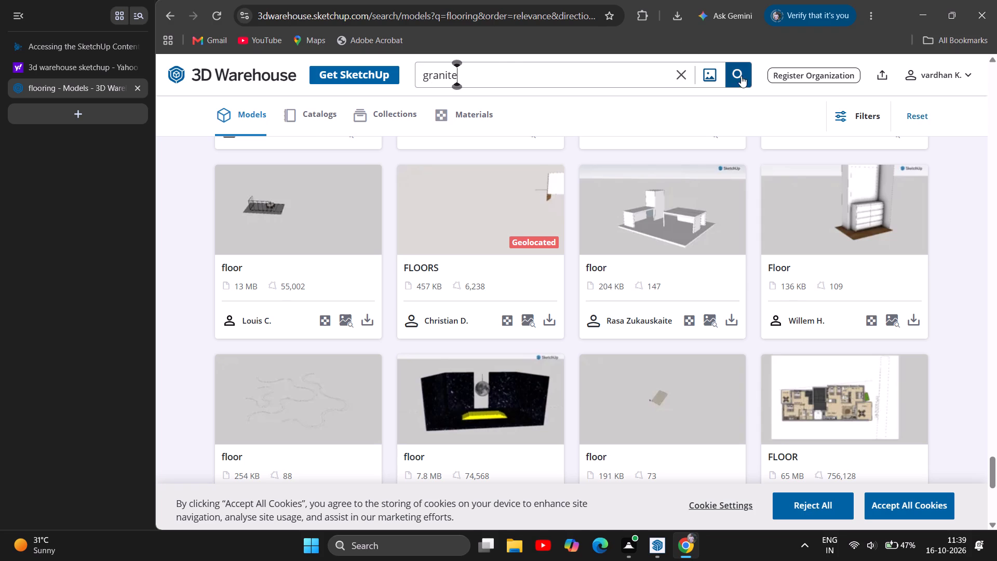
{"action": "left_click", "coordinate": [741, 76]}
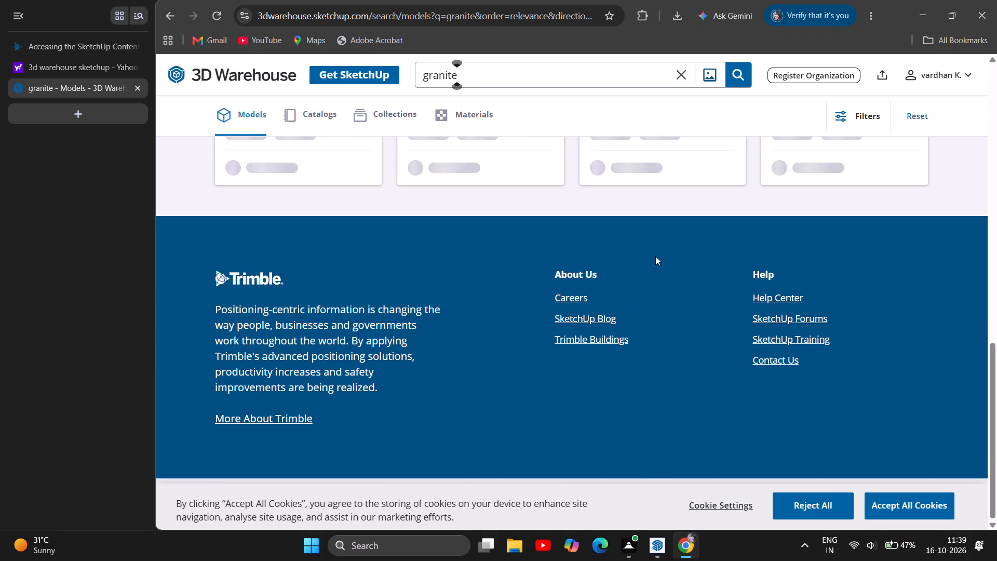
{"action": "left_click", "coordinate": [446, 114]}
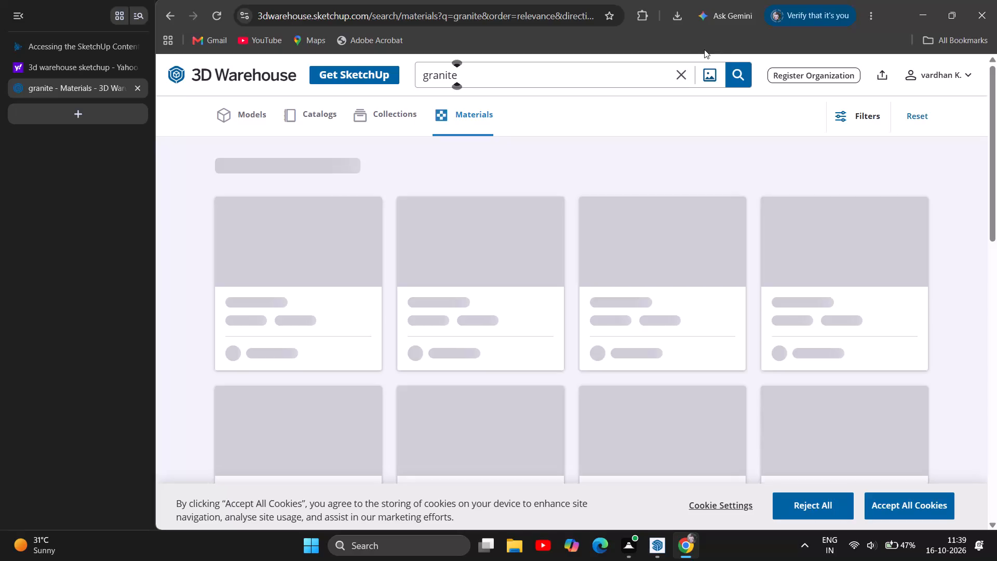
{"action": "left_click", "coordinate": [734, 73]}
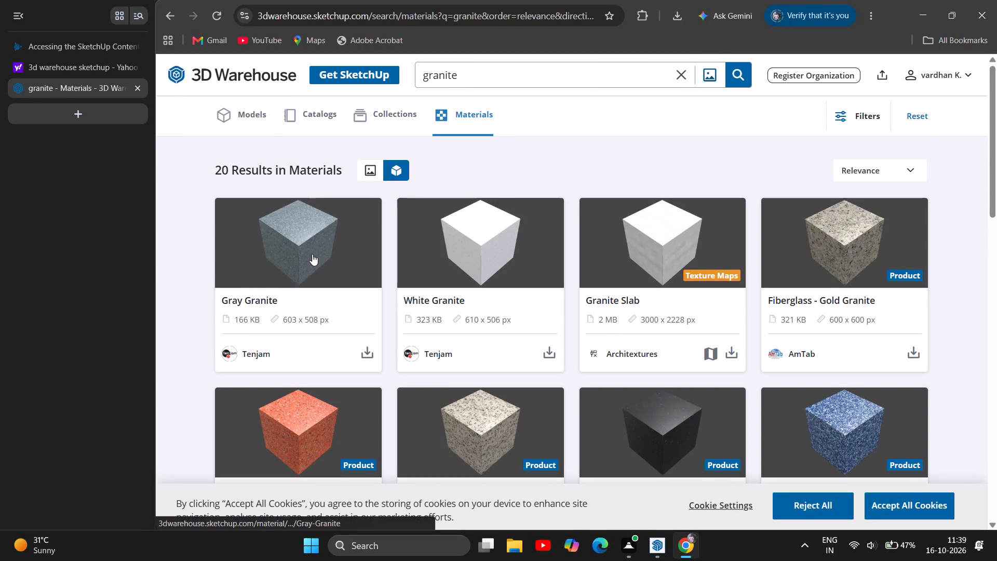
Browse the granite materials for a finish that suits the house floor.
{"action": "scroll", "coordinate": [312, 254], "scroll_direction": "down", "scroll_amount": 1}
{"action": "scroll", "coordinate": [375, 288], "scroll_direction": "down", "scroll_amount": 1}
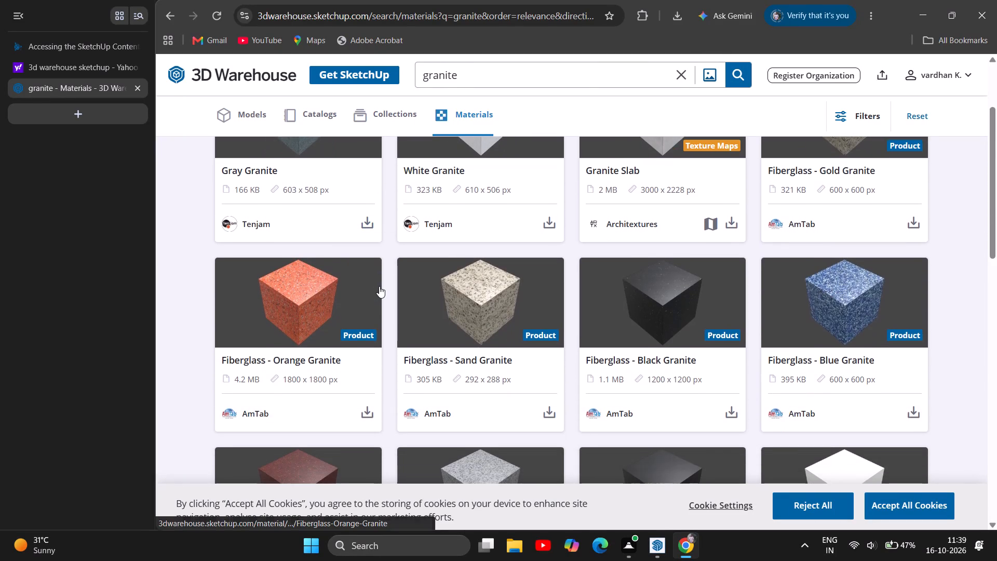
{"action": "scroll", "coordinate": [379, 286], "scroll_direction": "down", "scroll_amount": 6}
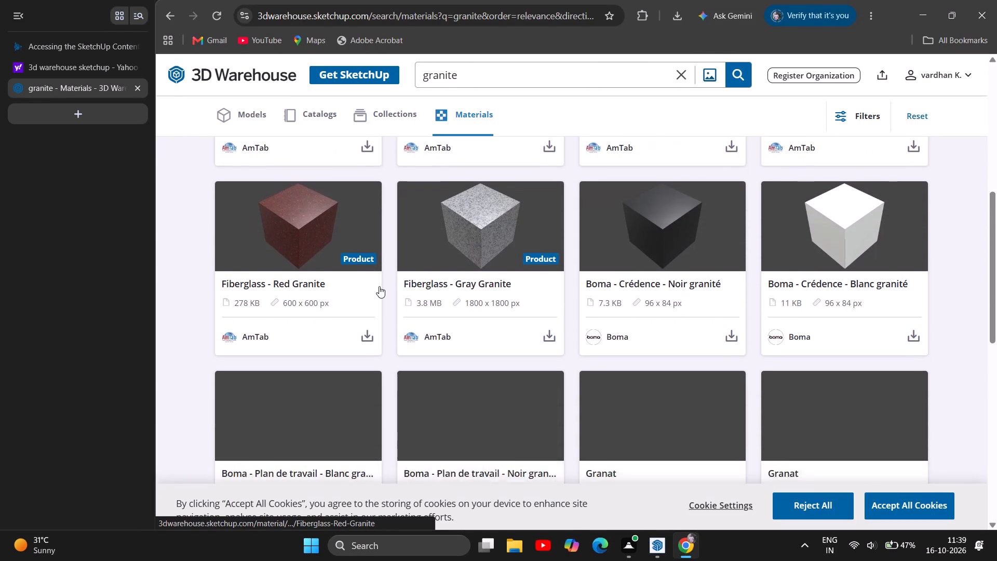
{"action": "scroll", "coordinate": [379, 286], "scroll_direction": "down", "scroll_amount": 2}
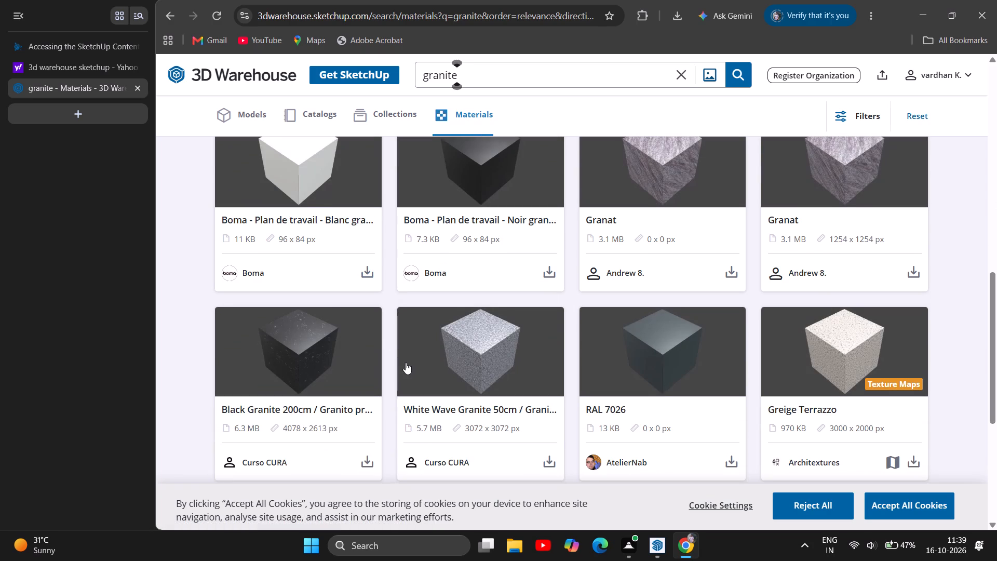
{"action": "scroll", "coordinate": [408, 369], "scroll_direction": "down", "scroll_amount": 4}
{"action": "scroll", "coordinate": [423, 360], "scroll_direction": "up", "scroll_amount": 6}
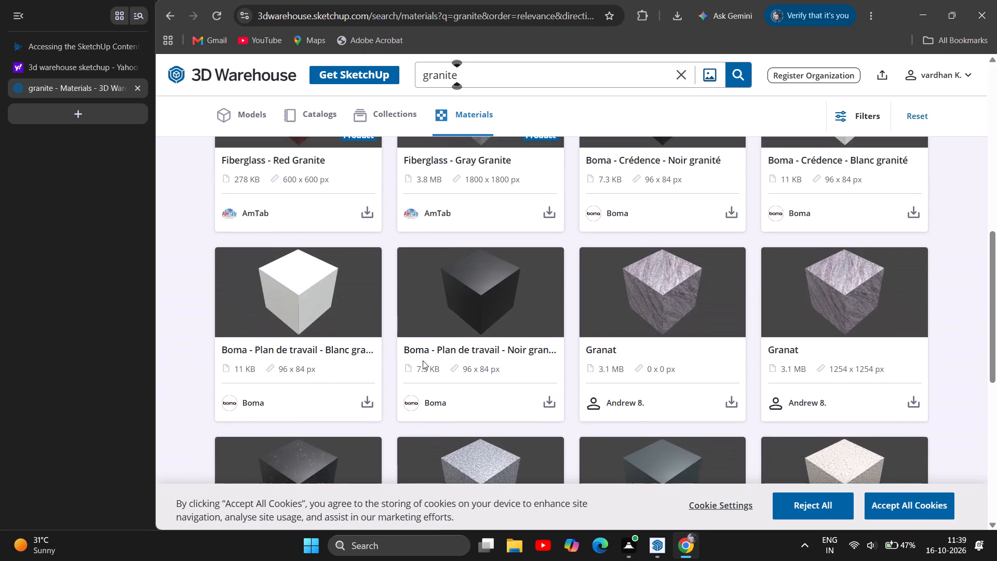
{"action": "scroll", "coordinate": [423, 360], "scroll_direction": "up", "scroll_amount": 7}
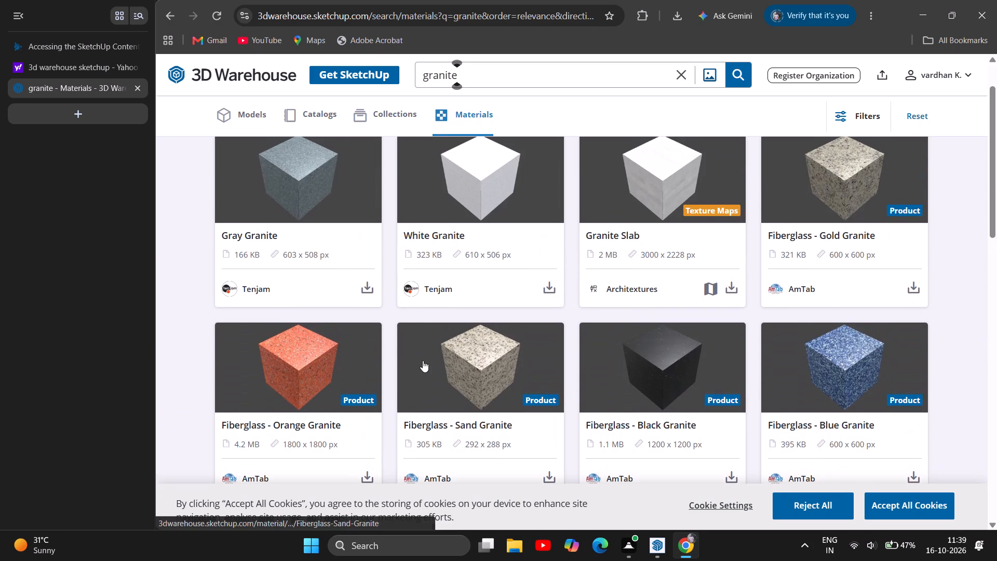
{"action": "scroll", "coordinate": [450, 344], "scroll_direction": "up", "scroll_amount": 1}
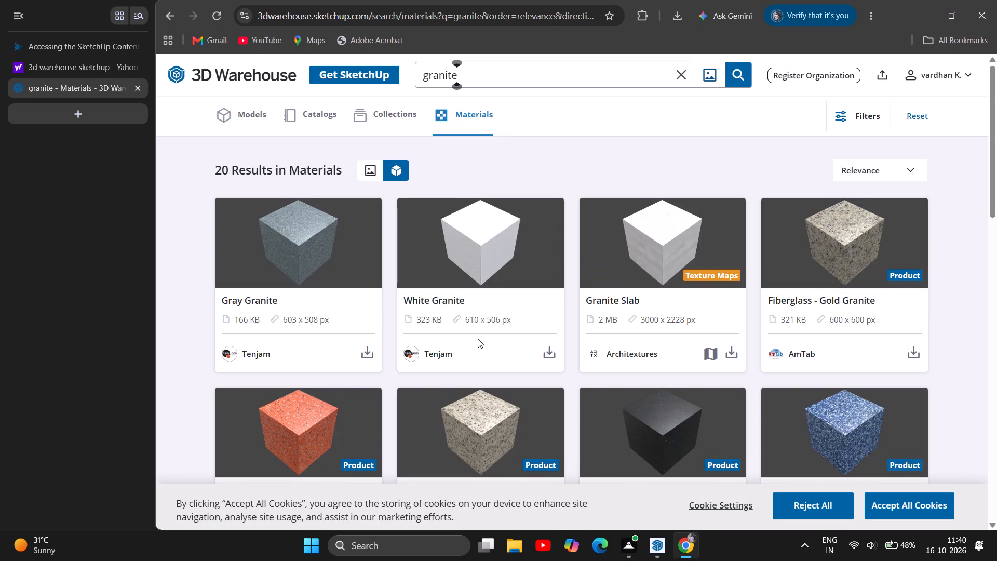
{"action": "scroll", "coordinate": [666, 343], "scroll_direction": "up", "scroll_amount": 3}
Search the materials for "marble".
{"action": "left_click", "coordinate": [688, 76]}
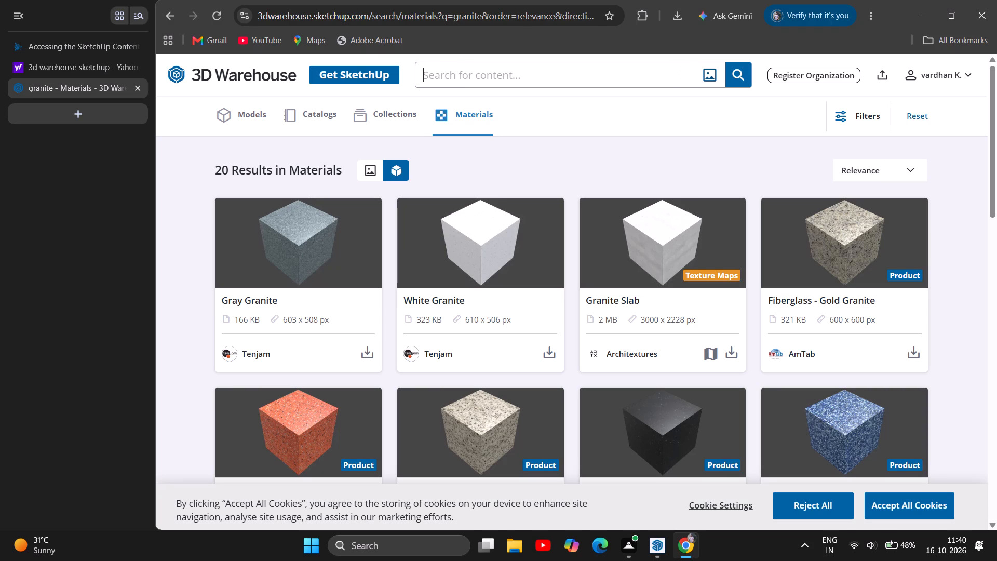
{"action": "type", "text": "marble"}
{"action": "left_click", "coordinate": [753, 72]}
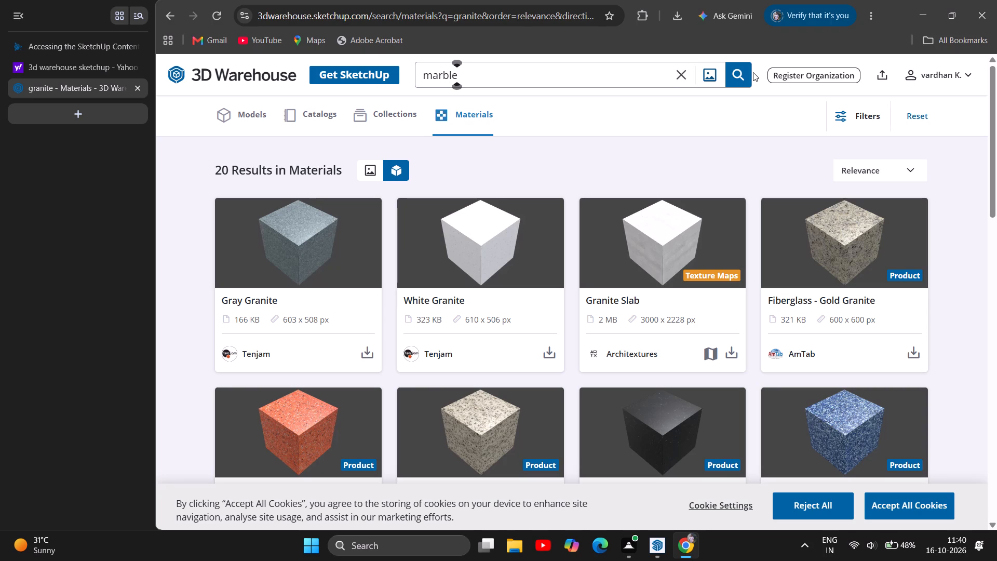
{"action": "left_click", "coordinate": [746, 74]}
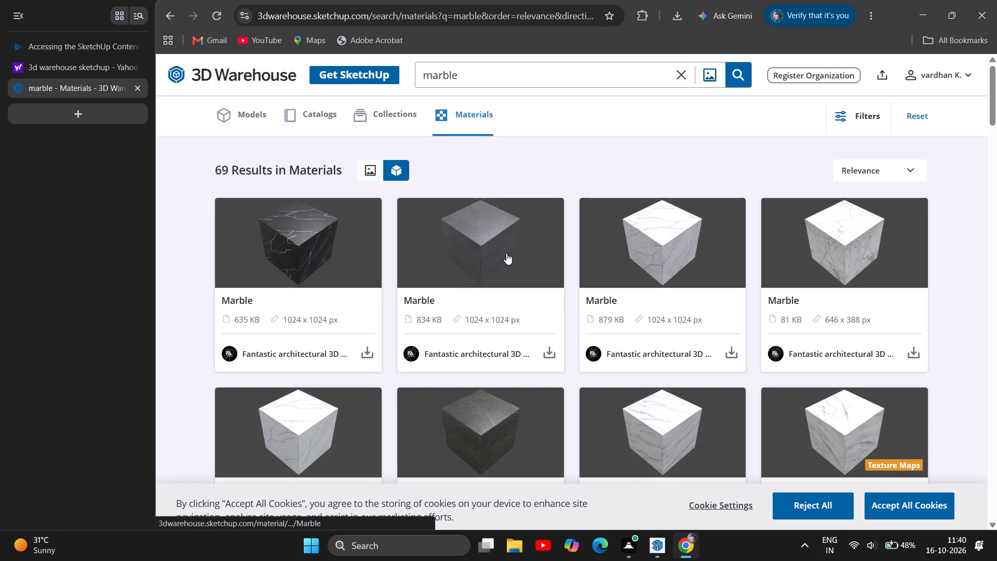
Browse the marble materials down to the end of the loaded results for a suitable floor finish.
{"action": "scroll", "coordinate": [305, 263], "scroll_direction": "down", "scroll_amount": 1}
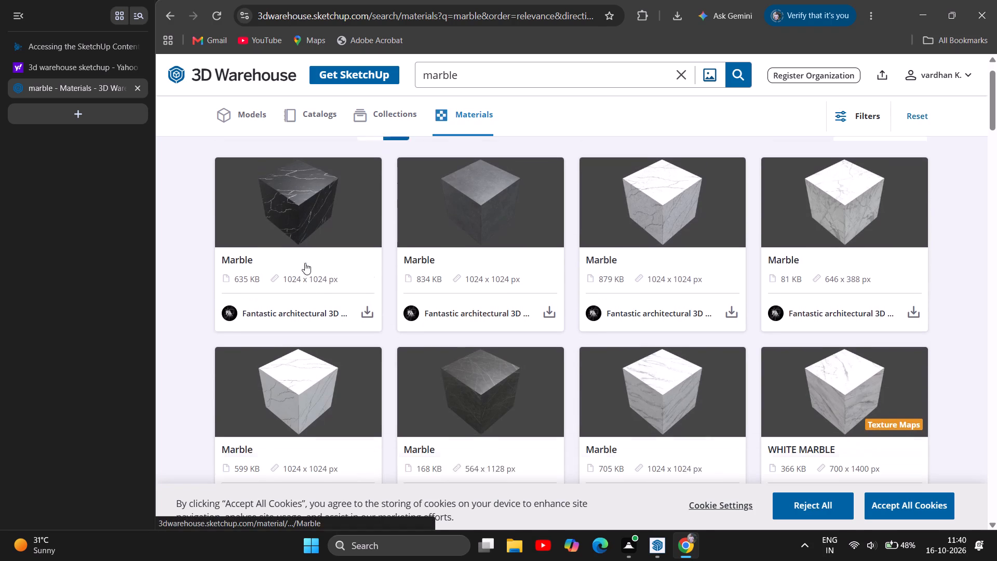
{"action": "scroll", "coordinate": [305, 263], "scroll_direction": "down", "scroll_amount": 3}
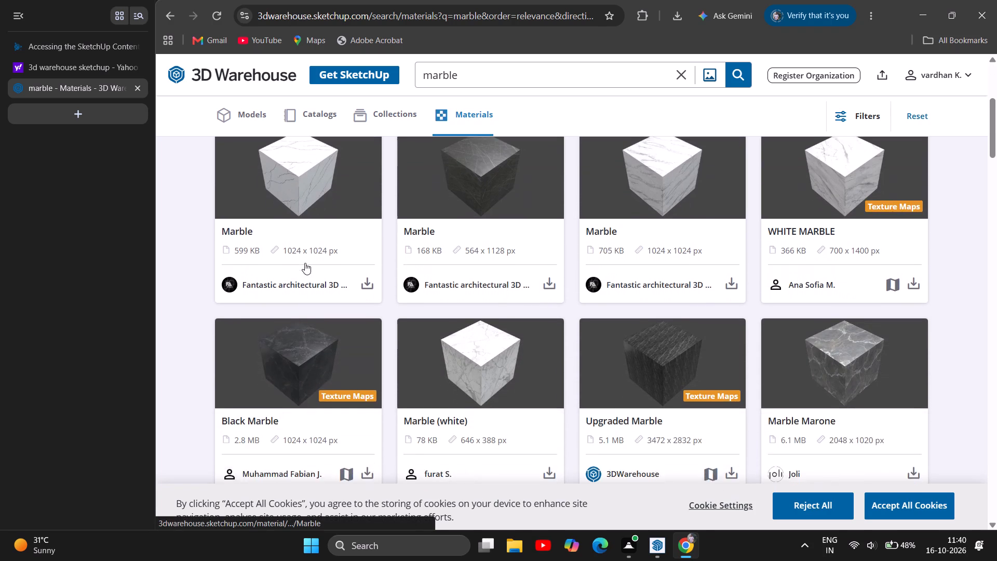
{"action": "scroll", "coordinate": [305, 263], "scroll_direction": "down", "scroll_amount": 4}
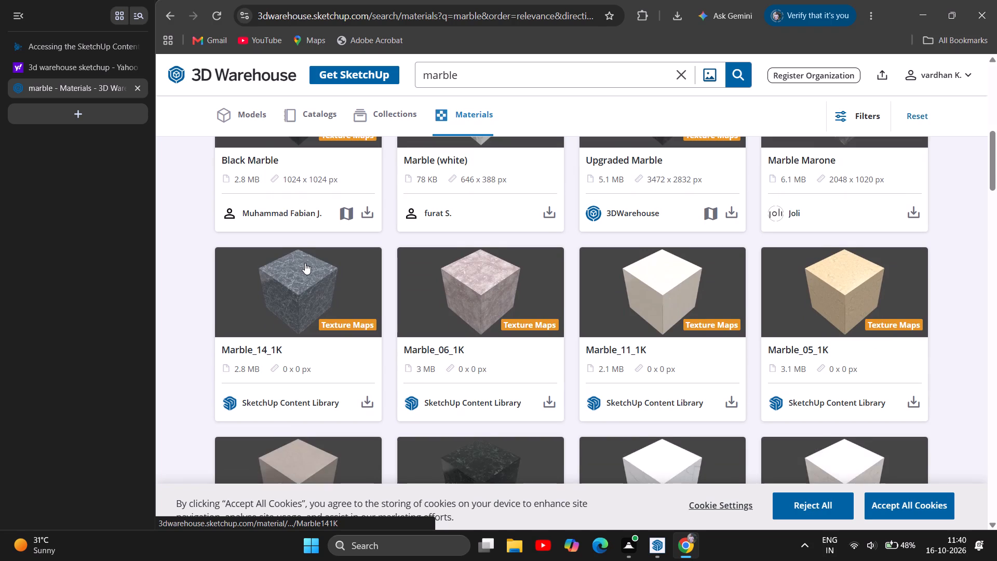
{"action": "scroll", "coordinate": [305, 263], "scroll_direction": "down", "scroll_amount": 5}
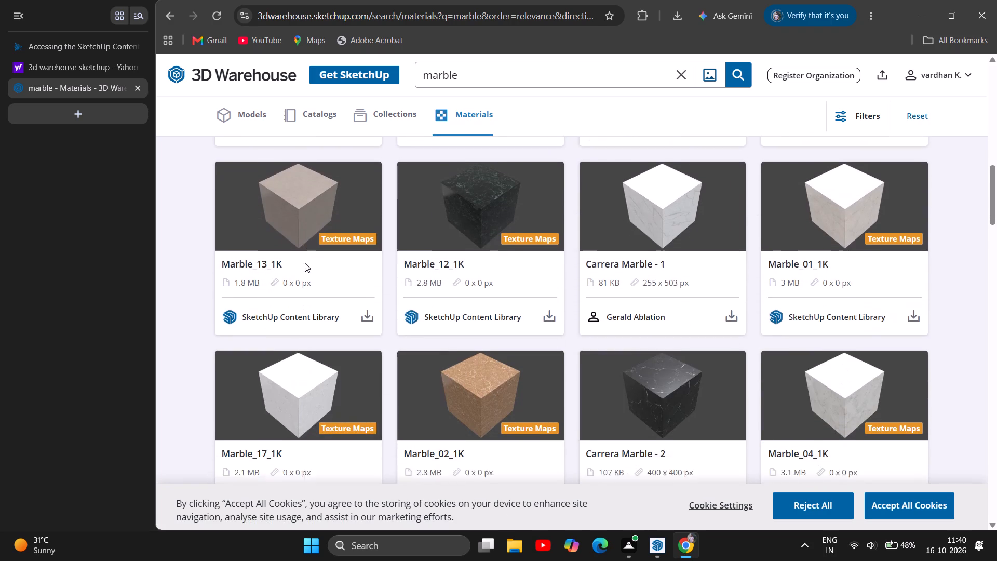
{"action": "scroll", "coordinate": [305, 263], "scroll_direction": "down", "scroll_amount": 3}
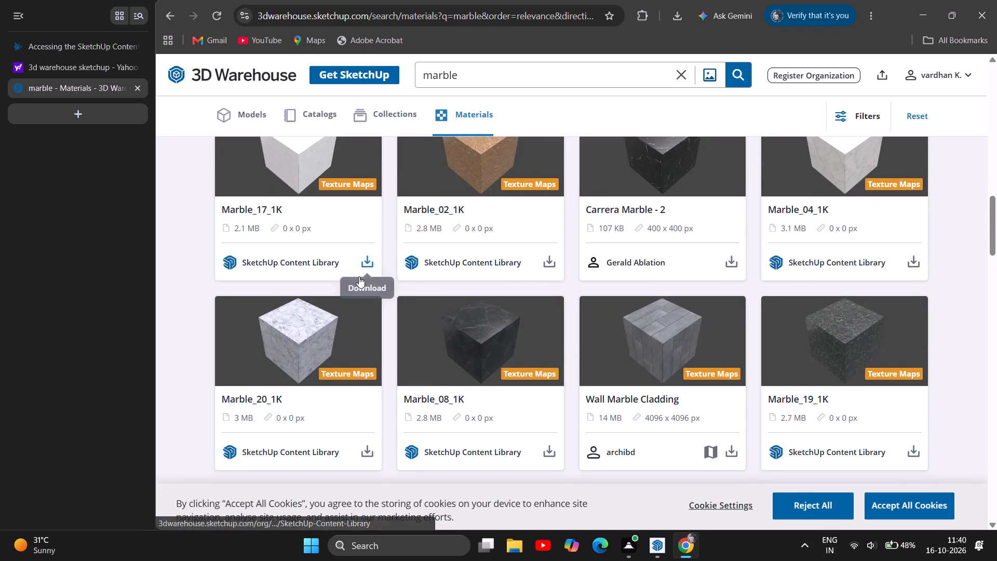
{"action": "scroll", "coordinate": [359, 276], "scroll_direction": "down", "scroll_amount": 1}
{"action": "scroll", "coordinate": [447, 310], "scroll_direction": "down", "scroll_amount": 4}
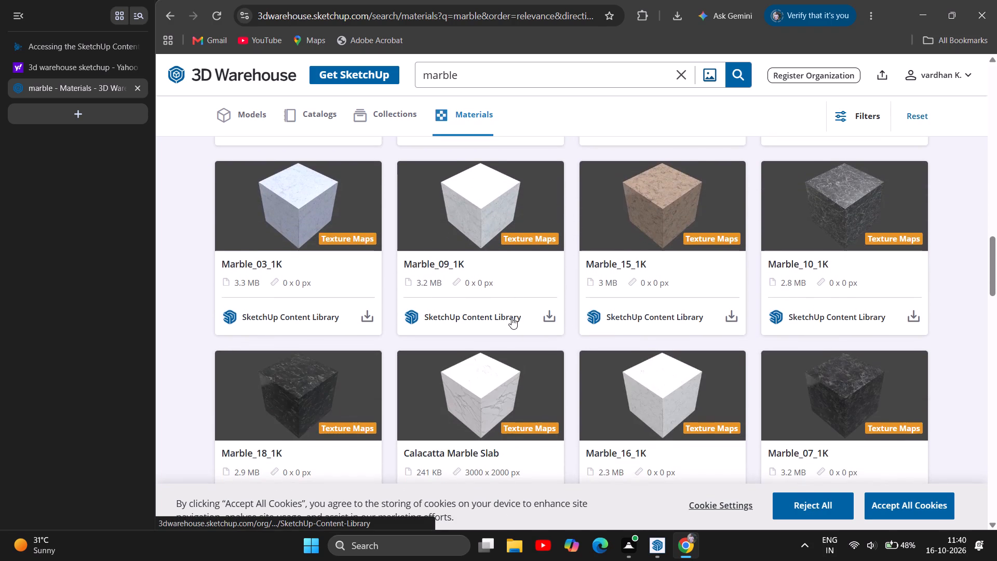
{"action": "scroll", "coordinate": [511, 317], "scroll_direction": "down", "scroll_amount": 4}
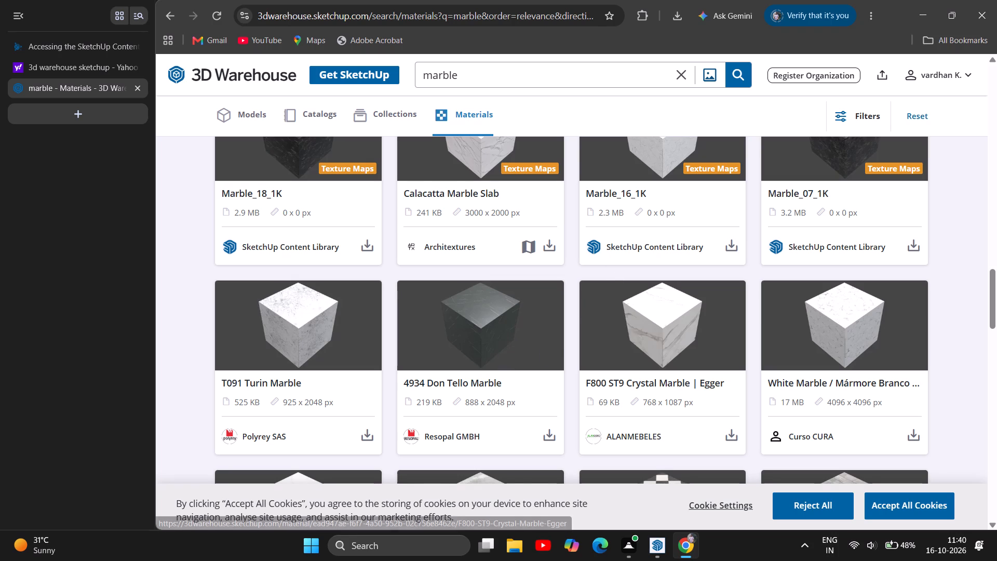
{"action": "scroll", "coordinate": [571, 408], "scroll_direction": "down", "scroll_amount": 3}
{"action": "scroll", "coordinate": [661, 360], "scroll_direction": "down", "scroll_amount": 1}
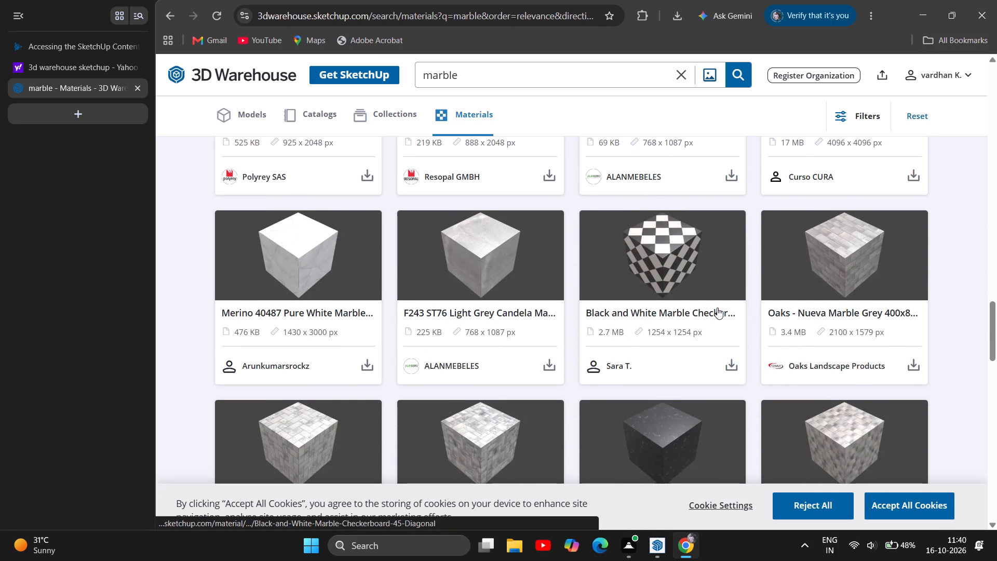
{"action": "scroll", "coordinate": [695, 303], "scroll_direction": "down", "scroll_amount": 2}
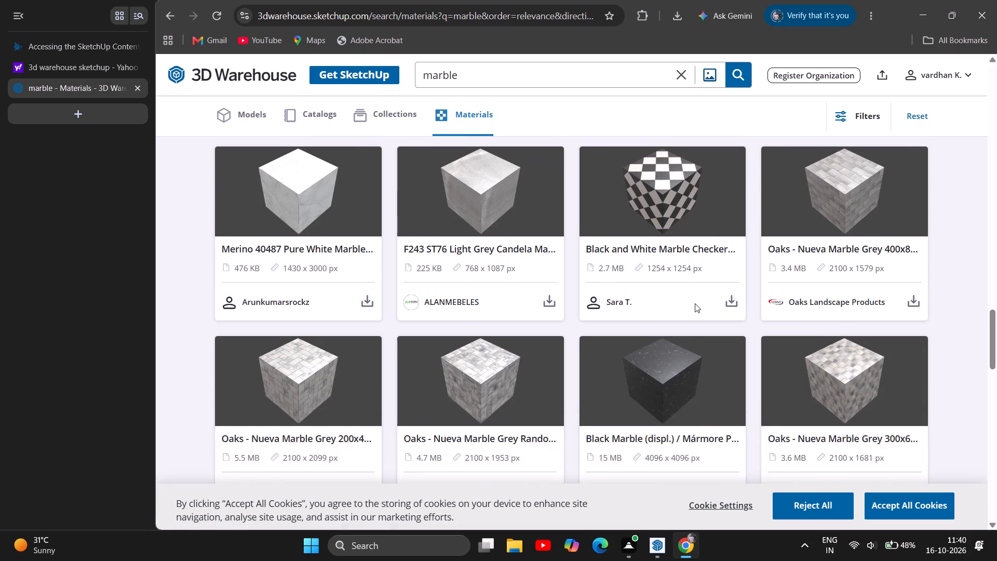
{"action": "scroll", "coordinate": [695, 303], "scroll_direction": "down", "scroll_amount": 6}
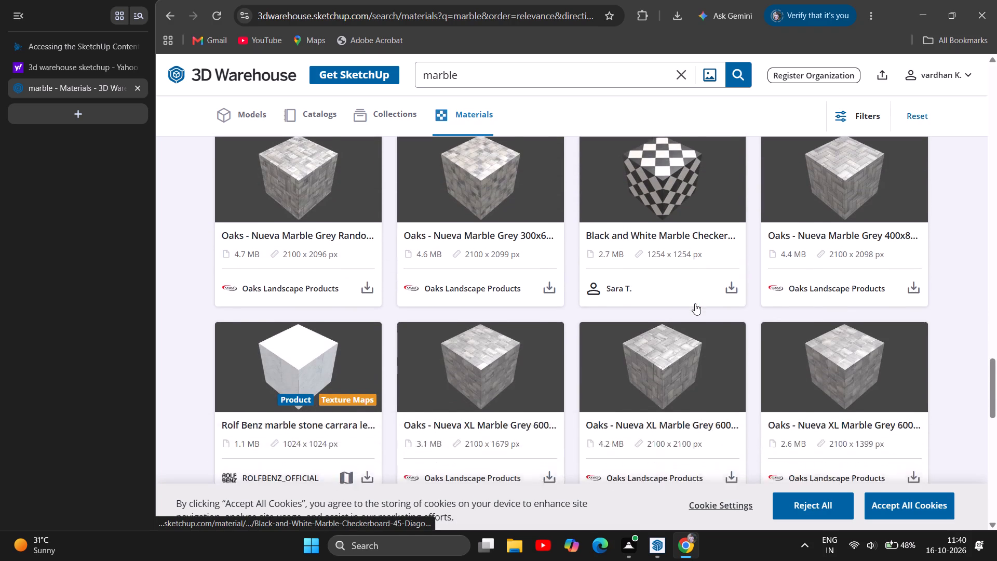
{"action": "scroll", "coordinate": [695, 303], "scroll_direction": "down", "scroll_amount": 7}
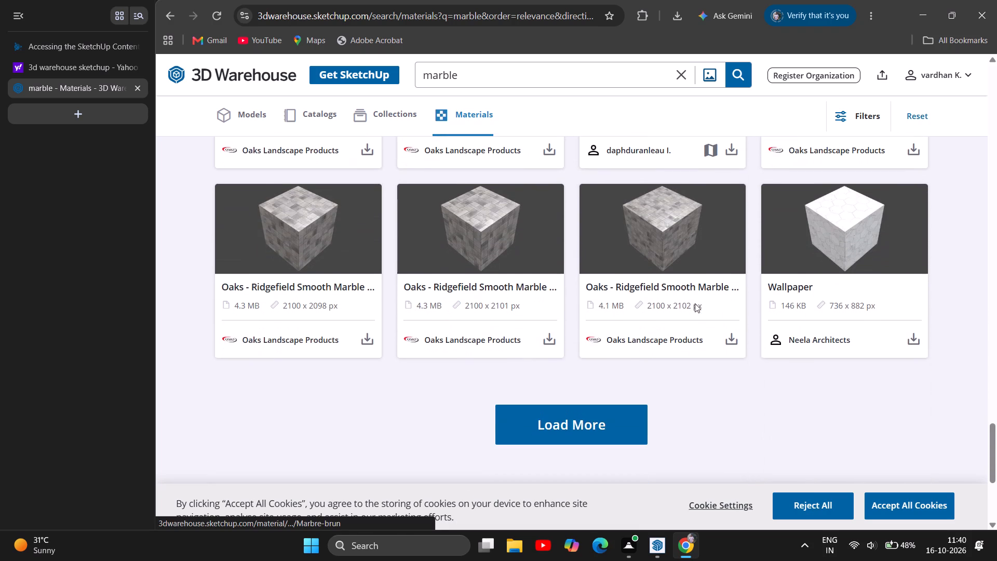
{"action": "scroll", "coordinate": [695, 303], "scroll_direction": "down", "scroll_amount": 2}
Load the remaining marble materials, examine them and look back through the earlier ones for a floor finish.
{"action": "left_click", "coordinate": [606, 287]}
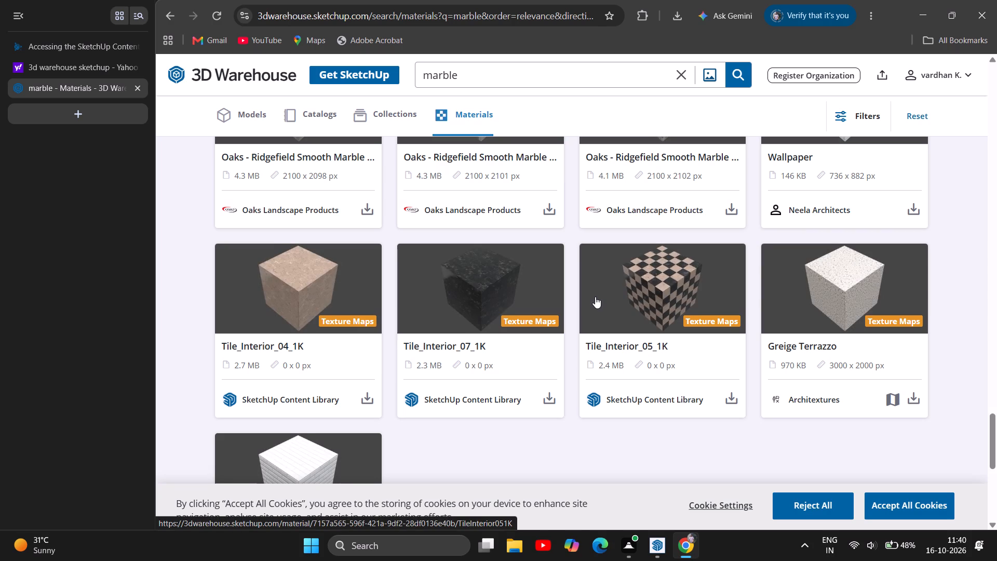
{"action": "scroll", "coordinate": [595, 297], "scroll_direction": "down", "scroll_amount": 3}
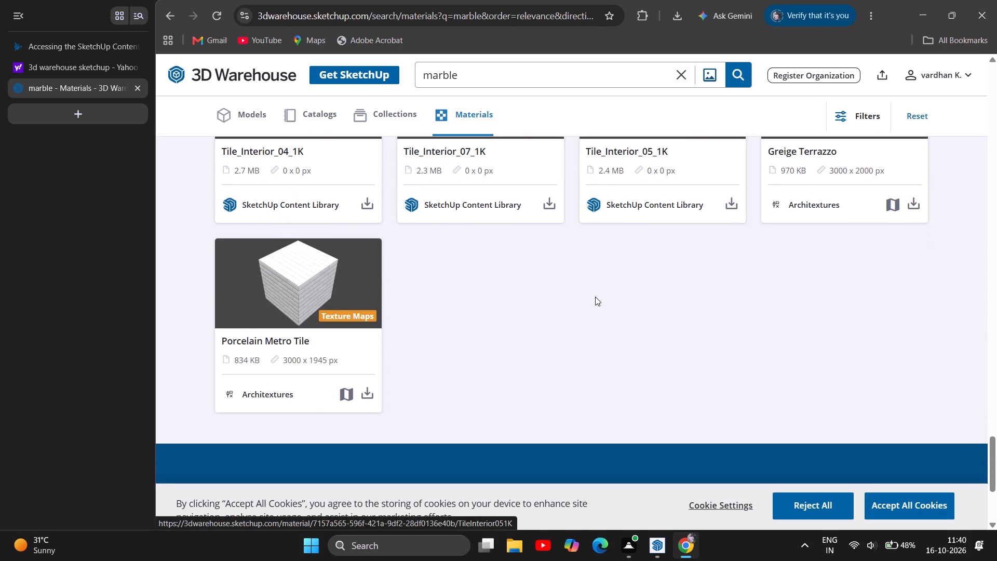
{"action": "scroll", "coordinate": [595, 297], "scroll_direction": "up", "scroll_amount": 10}
{"action": "scroll", "coordinate": [634, 314], "scroll_direction": "up", "scroll_amount": 3}
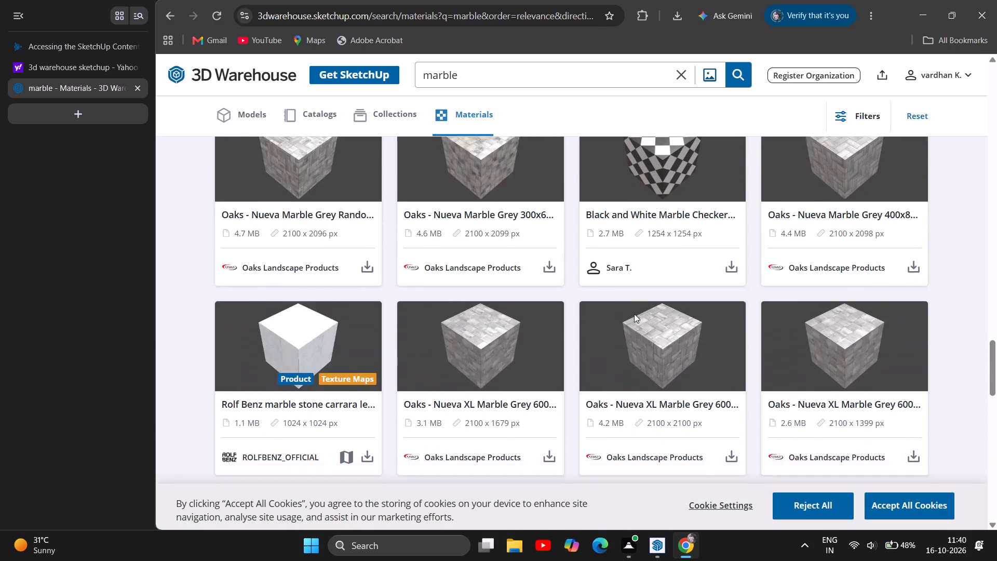
{"action": "scroll", "coordinate": [634, 314], "scroll_direction": "up", "scroll_amount": 2}
{"action": "scroll", "coordinate": [668, 345], "scroll_direction": "up", "scroll_amount": 11}
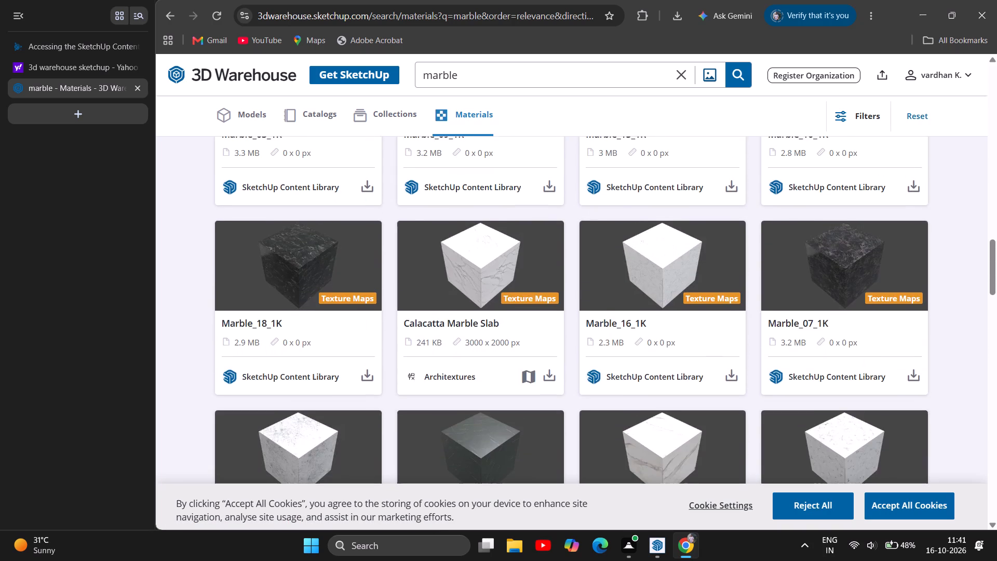
{"action": "scroll", "coordinate": [669, 346], "scroll_direction": "up", "scroll_amount": 6}
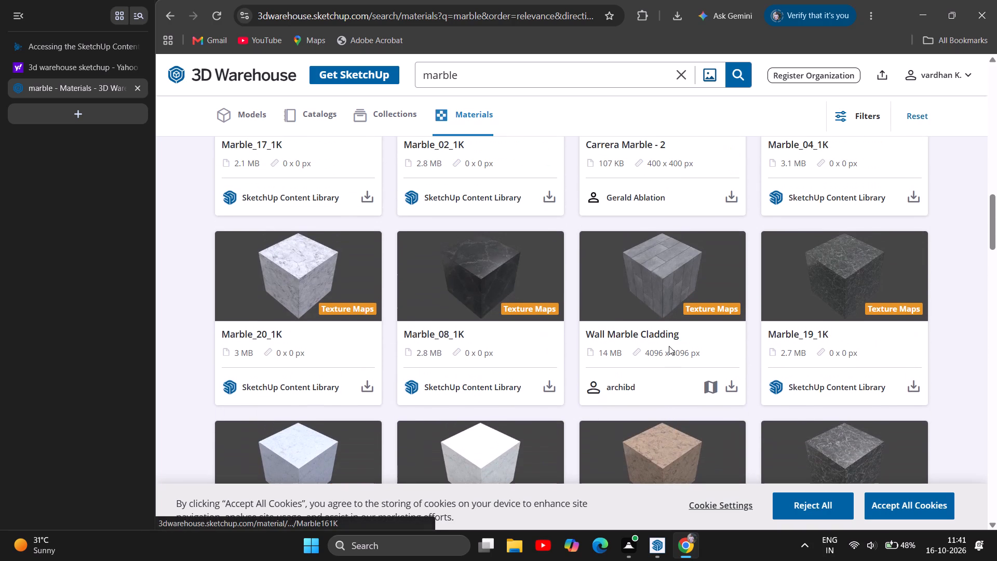
{"action": "scroll", "coordinate": [493, 285], "scroll_direction": "up", "scroll_amount": 2}
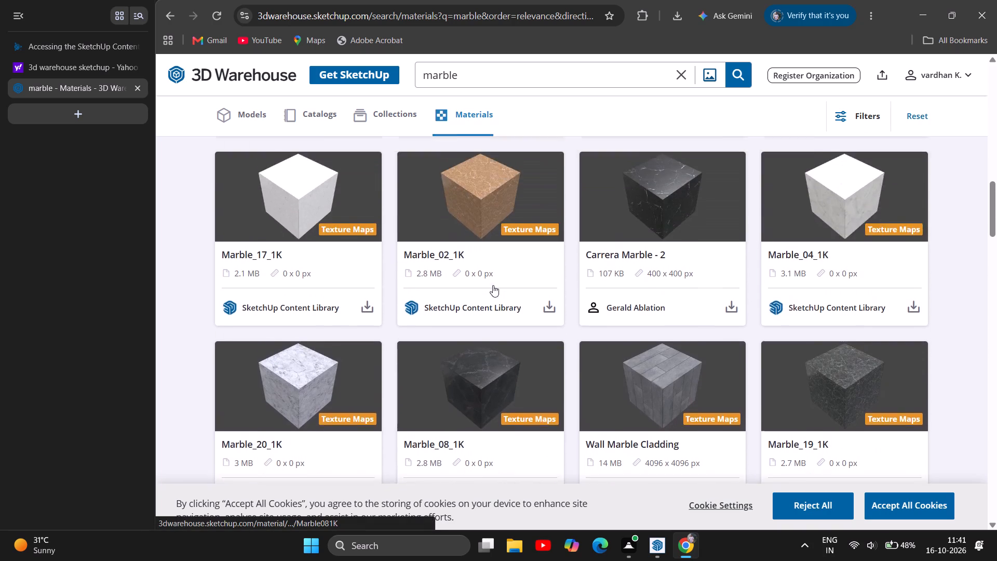
{"action": "scroll", "coordinate": [493, 285], "scroll_direction": "up", "scroll_amount": 2}
{"action": "scroll", "coordinate": [516, 351], "scroll_direction": "up", "scroll_amount": 1}
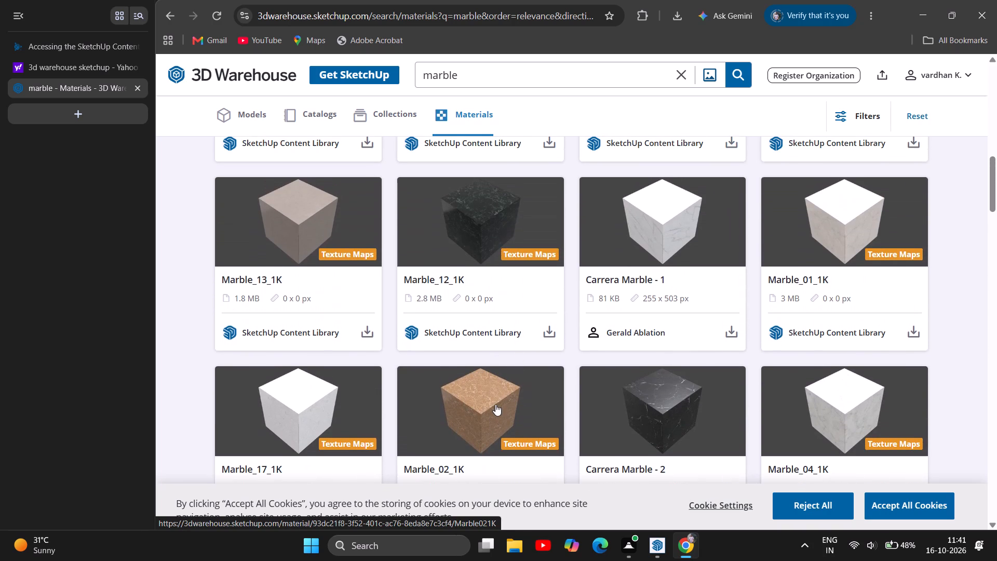
{"action": "scroll", "coordinate": [518, 377], "scroll_direction": "up", "scroll_amount": 6}
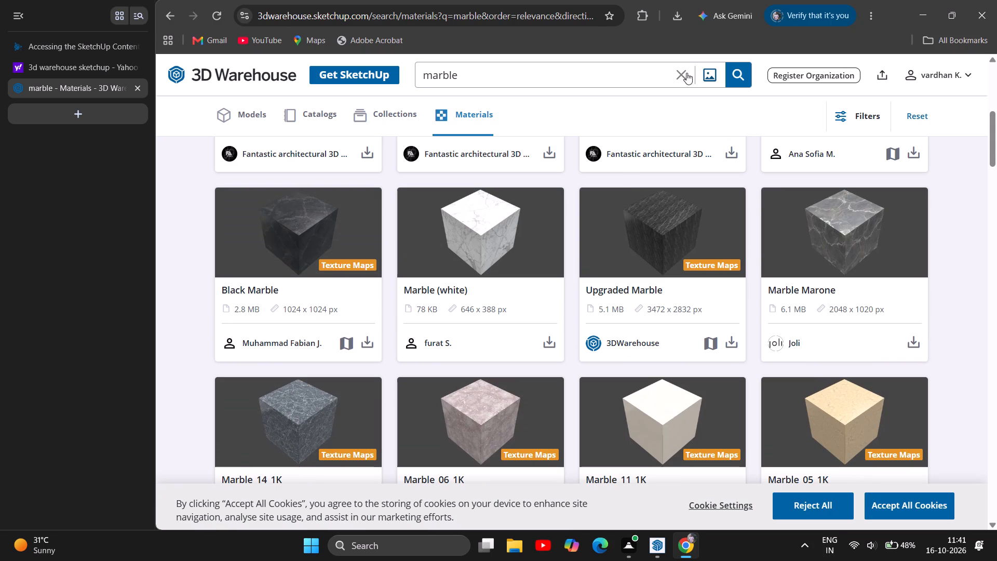
Search the materials for "tiles".
{"action": "left_click", "coordinate": [684, 72]}
{"action": "type", "text": "tiles"}
{"action": "left_click", "coordinate": [744, 66]}
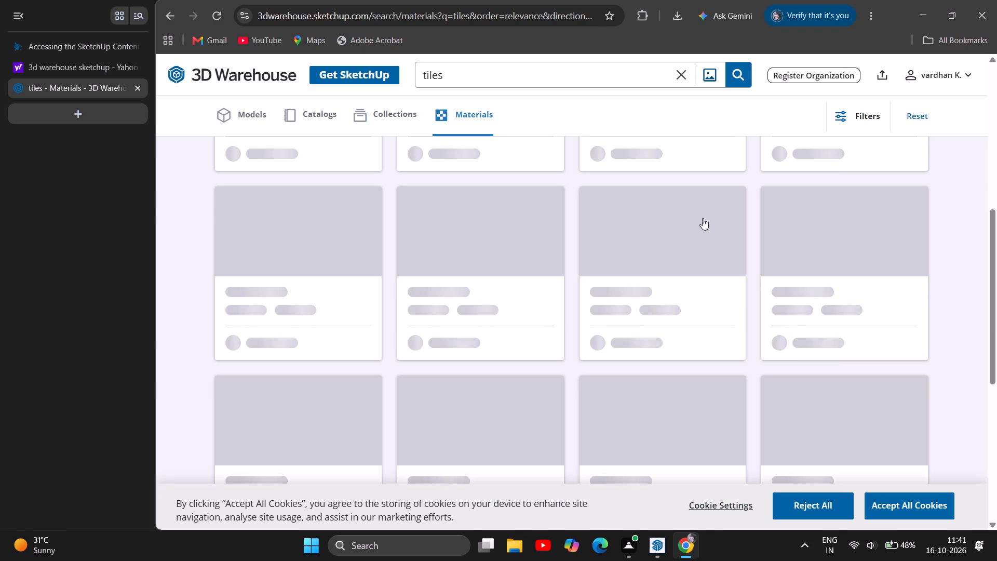
Browse the tile materials down to the end of the loaded results for a suitable floor finish.
{"action": "scroll", "coordinate": [652, 233], "scroll_direction": "down", "scroll_amount": 1}
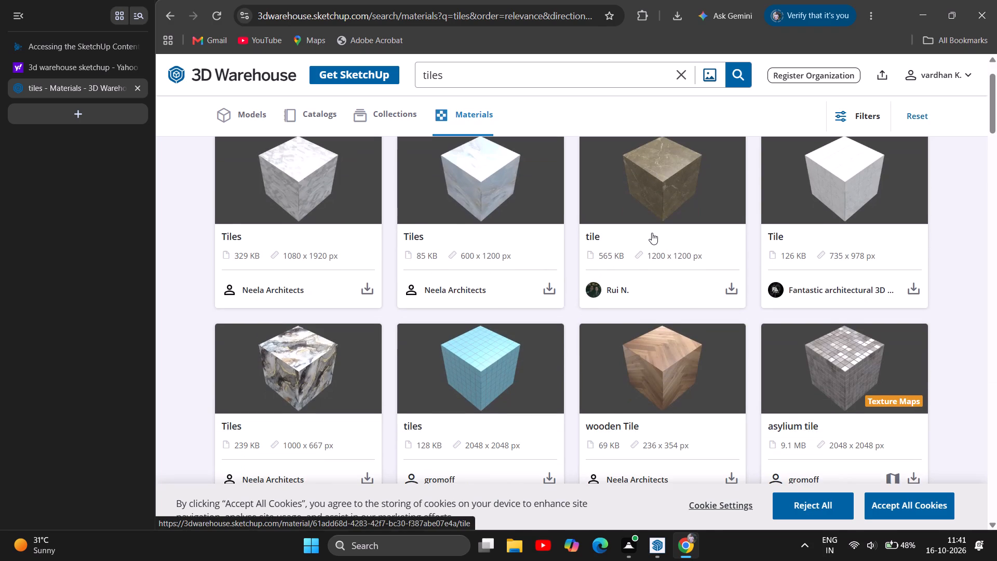
{"action": "scroll", "coordinate": [652, 233], "scroll_direction": "down", "scroll_amount": 3}
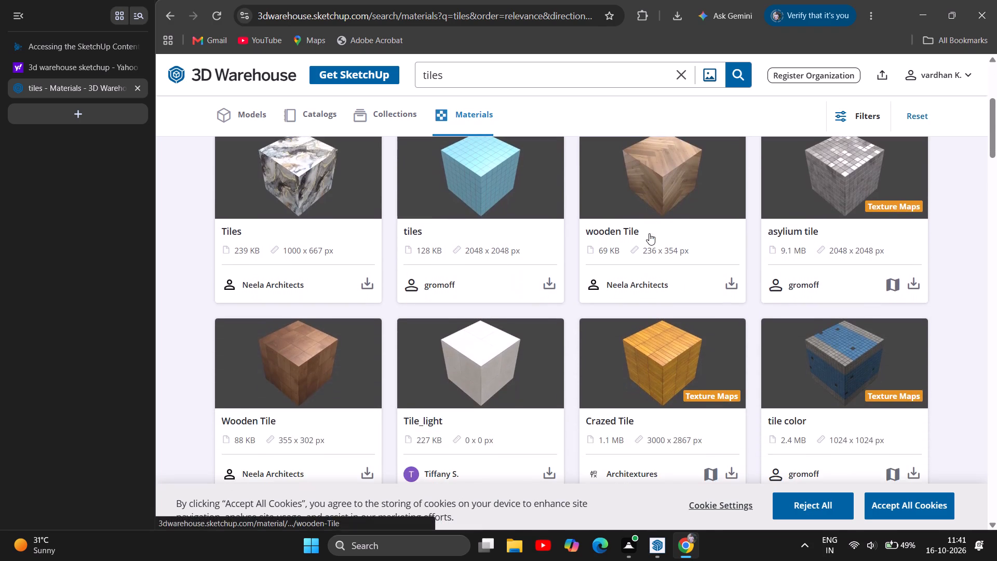
{"action": "scroll", "coordinate": [649, 233], "scroll_direction": "down", "scroll_amount": 4}
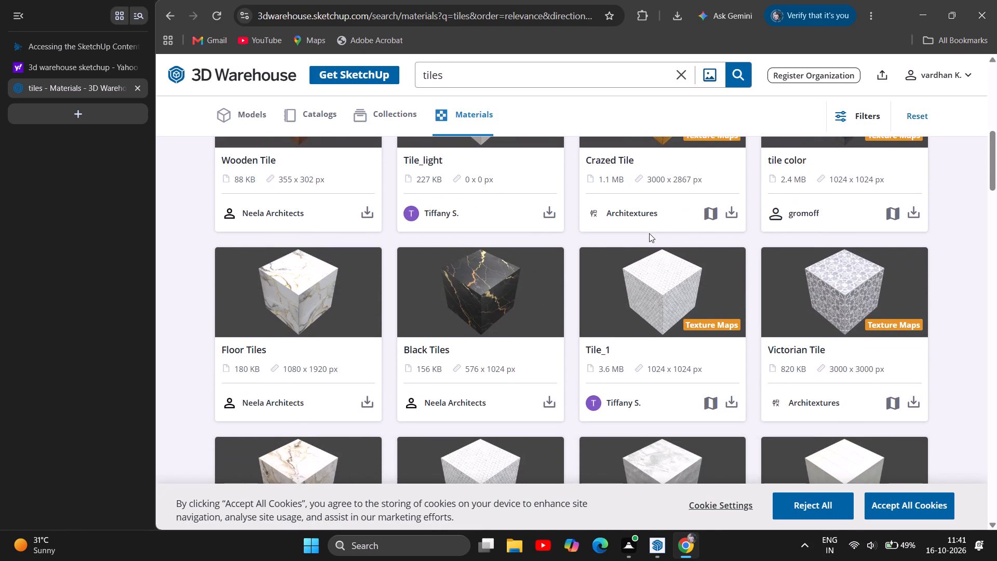
{"action": "scroll", "coordinate": [649, 233], "scroll_direction": "down", "scroll_amount": 10}
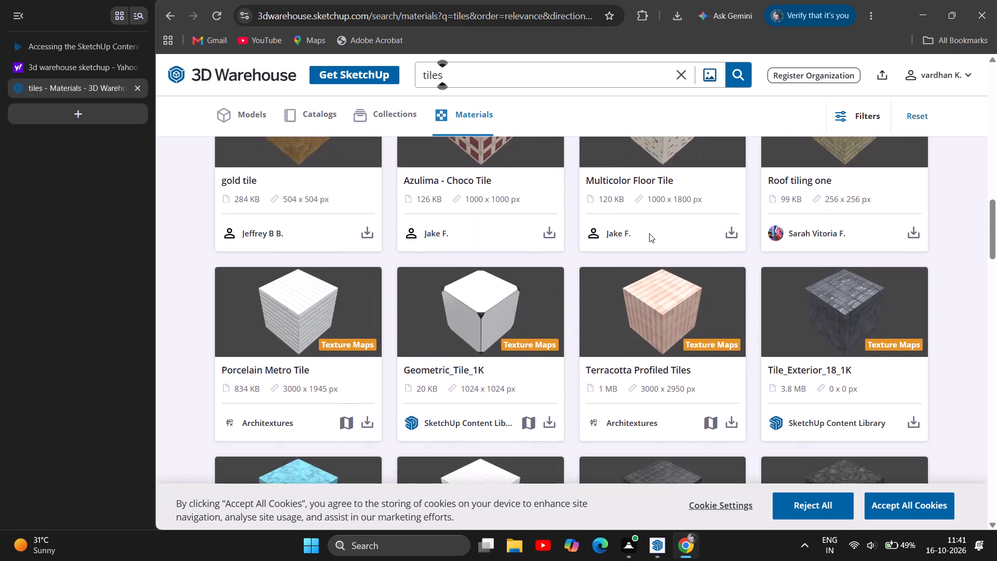
{"action": "scroll", "coordinate": [649, 233], "scroll_direction": "down", "scroll_amount": 5}
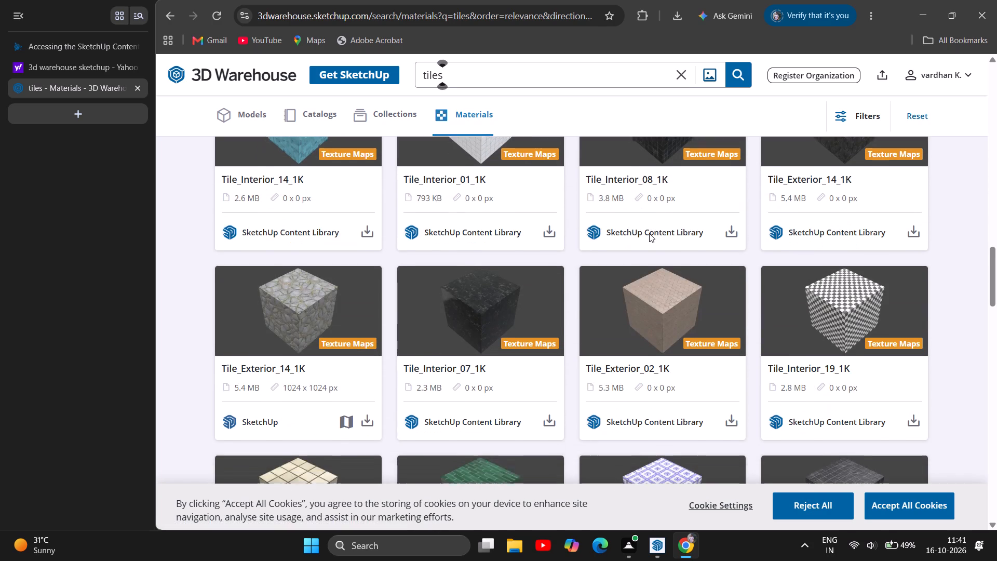
{"action": "scroll", "coordinate": [649, 233], "scroll_direction": "down", "scroll_amount": 5}
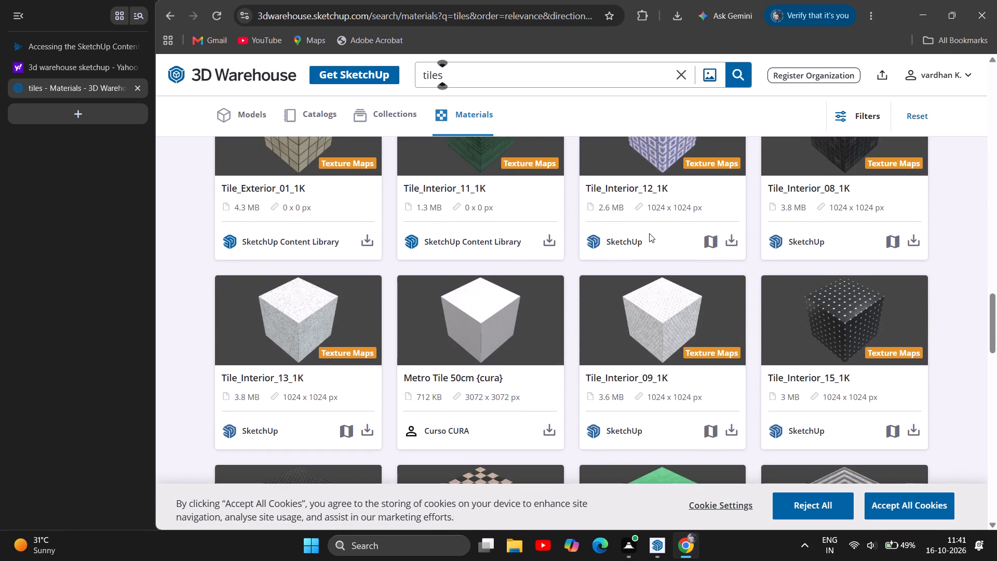
{"action": "scroll", "coordinate": [649, 233], "scroll_direction": "down", "scroll_amount": 7}
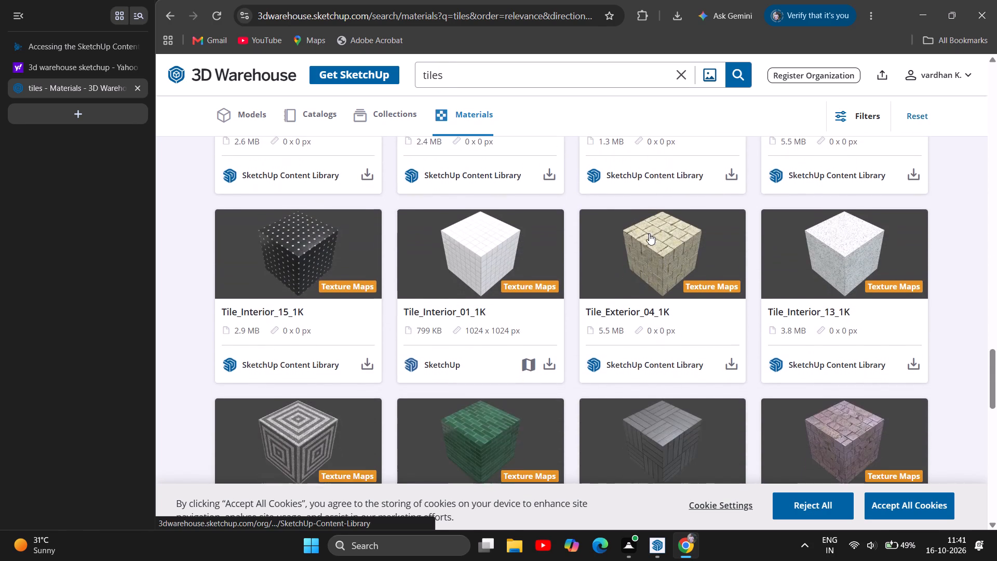
{"action": "scroll", "coordinate": [641, 244], "scroll_direction": "down", "scroll_amount": 4}
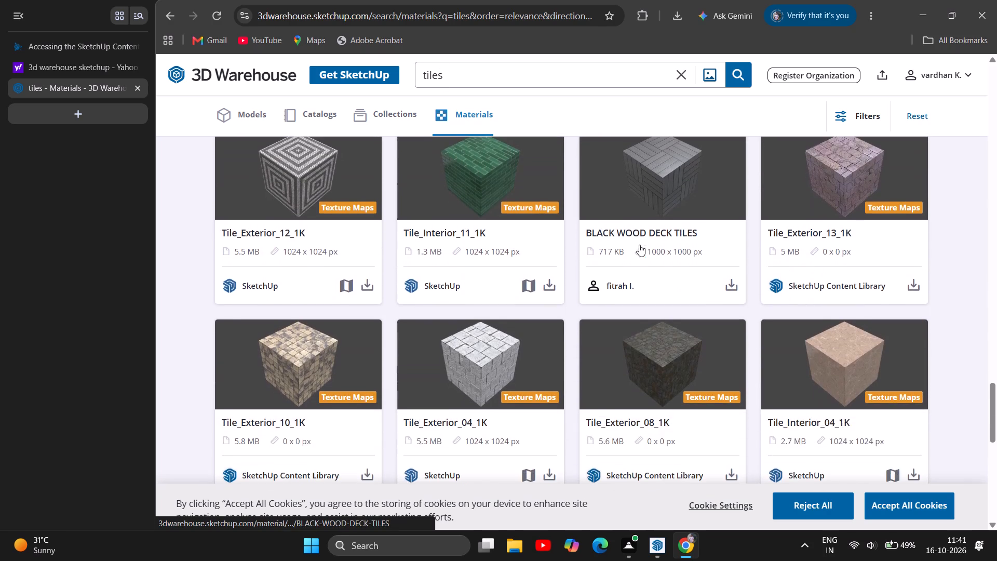
{"action": "scroll", "coordinate": [639, 245], "scroll_direction": "down", "scroll_amount": 4}
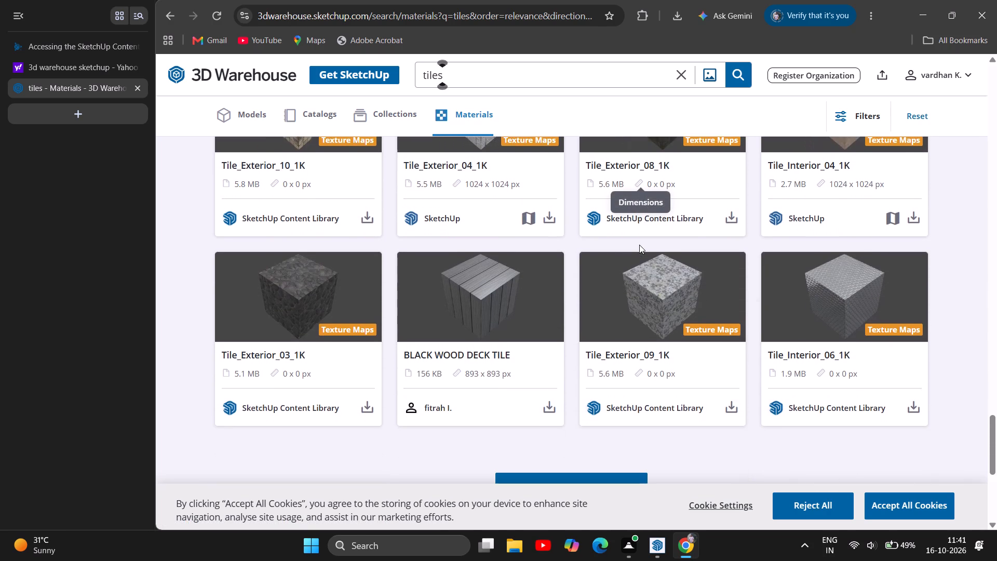
Look back up through the tile materials and download the veined "Floor tile" by Neela Architects (600 x 900 px).
{"action": "scroll", "coordinate": [718, 299], "scroll_direction": "up", "scroll_amount": 8}
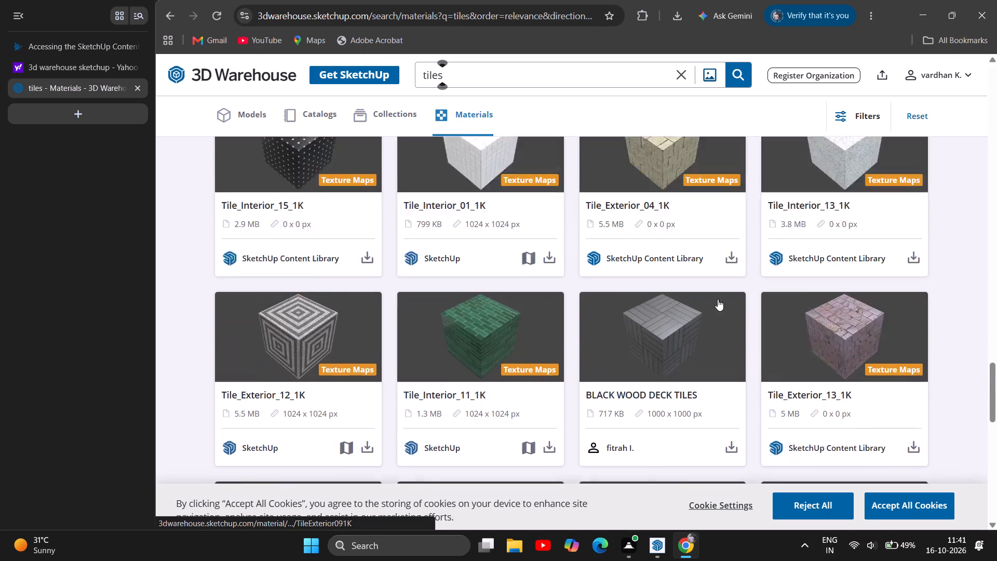
{"action": "scroll", "coordinate": [716, 298], "scroll_direction": "down", "scroll_amount": 2}
{"action": "scroll", "coordinate": [715, 298], "scroll_direction": "up", "scroll_amount": 11}
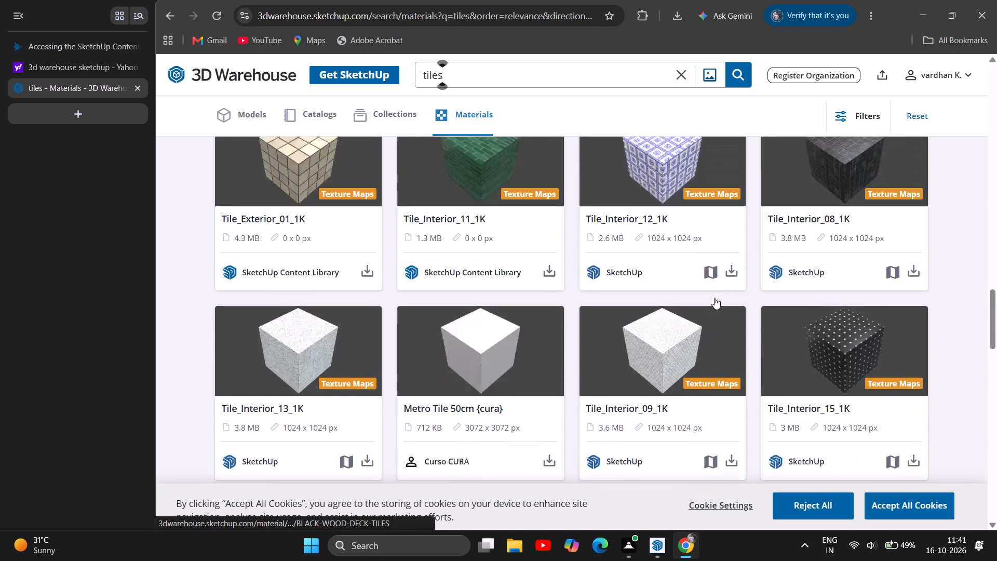
{"action": "scroll", "coordinate": [715, 298], "scroll_direction": "up", "scroll_amount": 10}
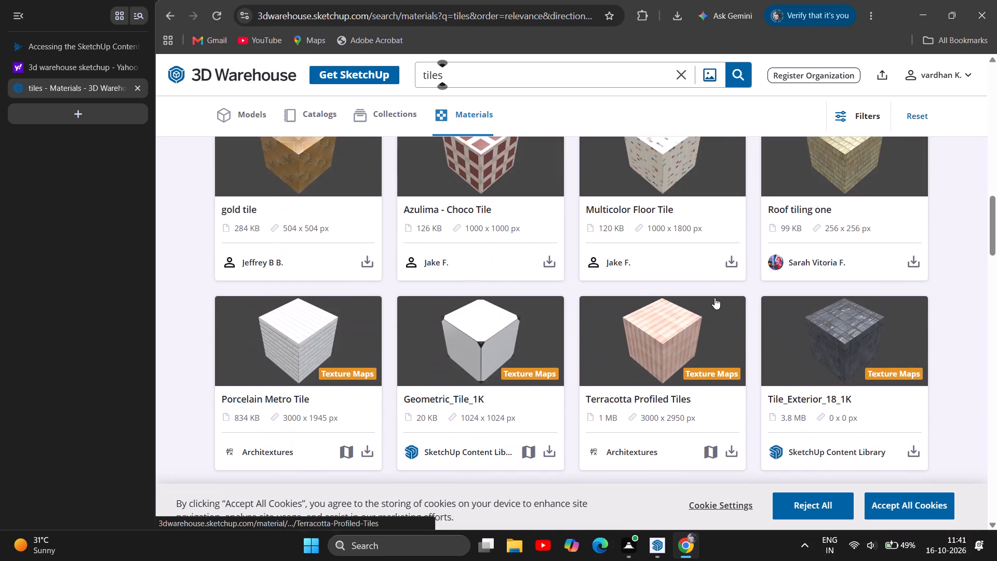
{"action": "scroll", "coordinate": [715, 298], "scroll_direction": "down", "scroll_amount": 4}
{"action": "scroll", "coordinate": [715, 298], "scroll_direction": "up", "scroll_amount": 5}
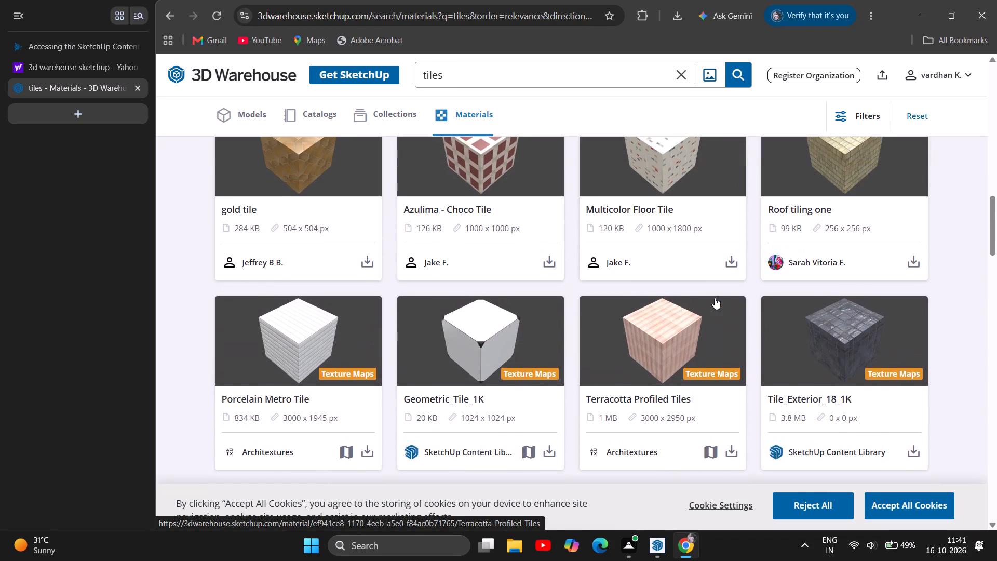
{"action": "scroll", "coordinate": [715, 298], "scroll_direction": "up", "scroll_amount": 2}
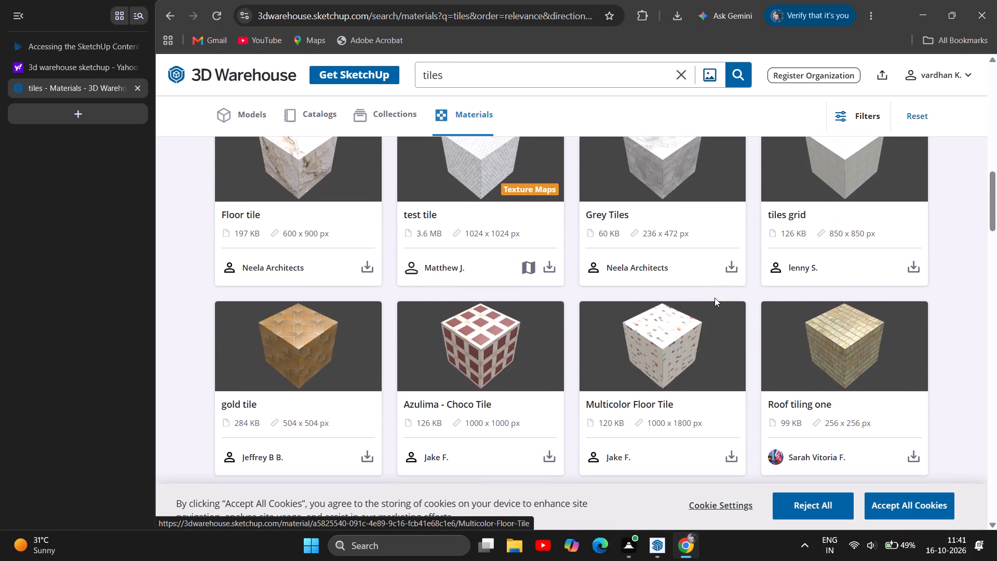
{"action": "scroll", "coordinate": [715, 298], "scroll_direction": "up", "scroll_amount": 2}
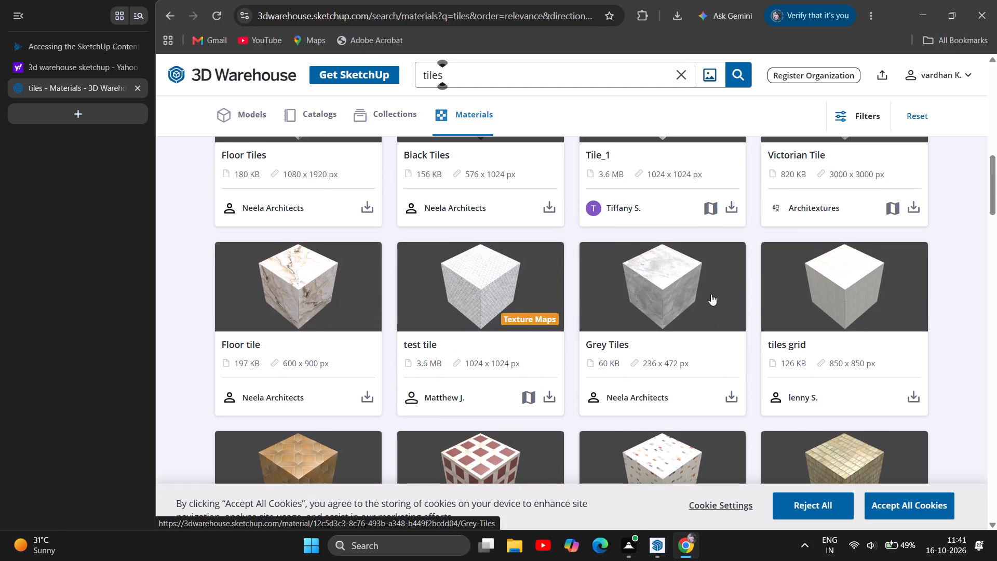
{"action": "scroll", "coordinate": [711, 294], "scroll_direction": "up", "scroll_amount": 1}
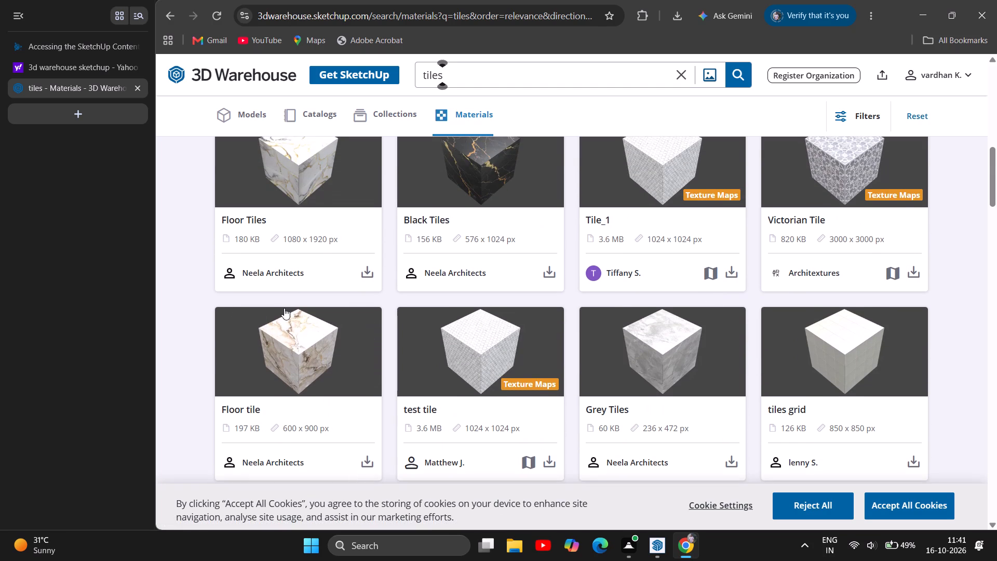
{"action": "left_click", "coordinate": [370, 464]}
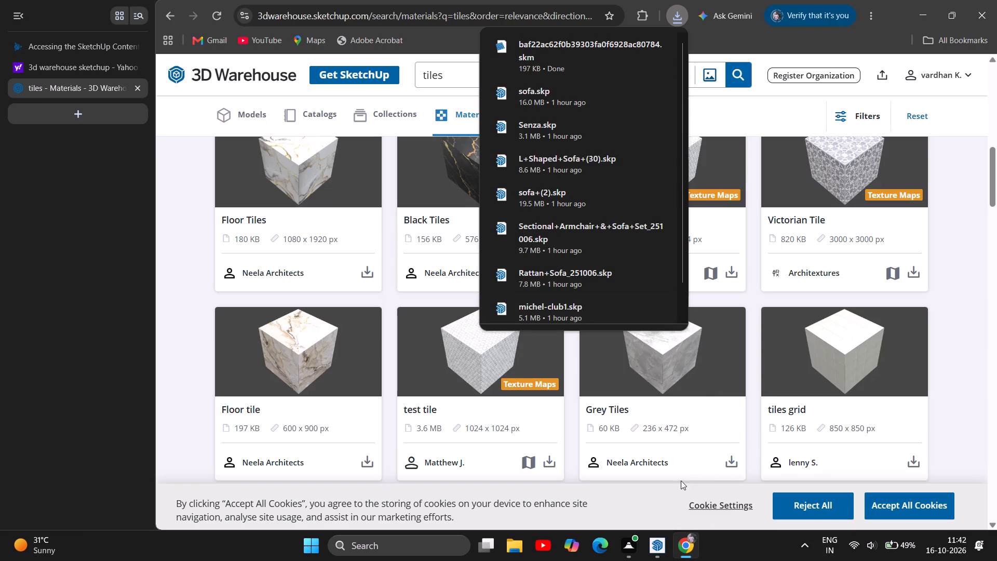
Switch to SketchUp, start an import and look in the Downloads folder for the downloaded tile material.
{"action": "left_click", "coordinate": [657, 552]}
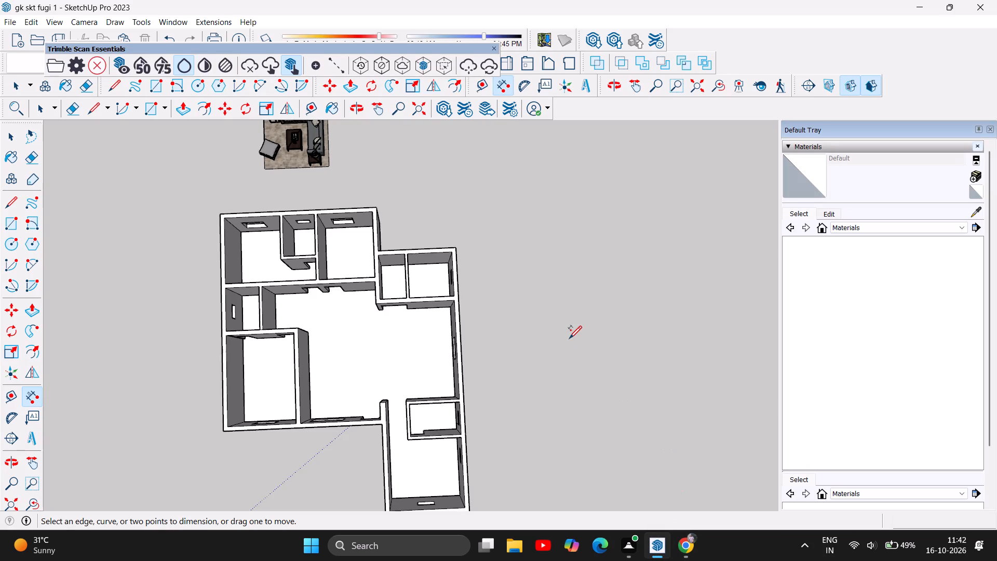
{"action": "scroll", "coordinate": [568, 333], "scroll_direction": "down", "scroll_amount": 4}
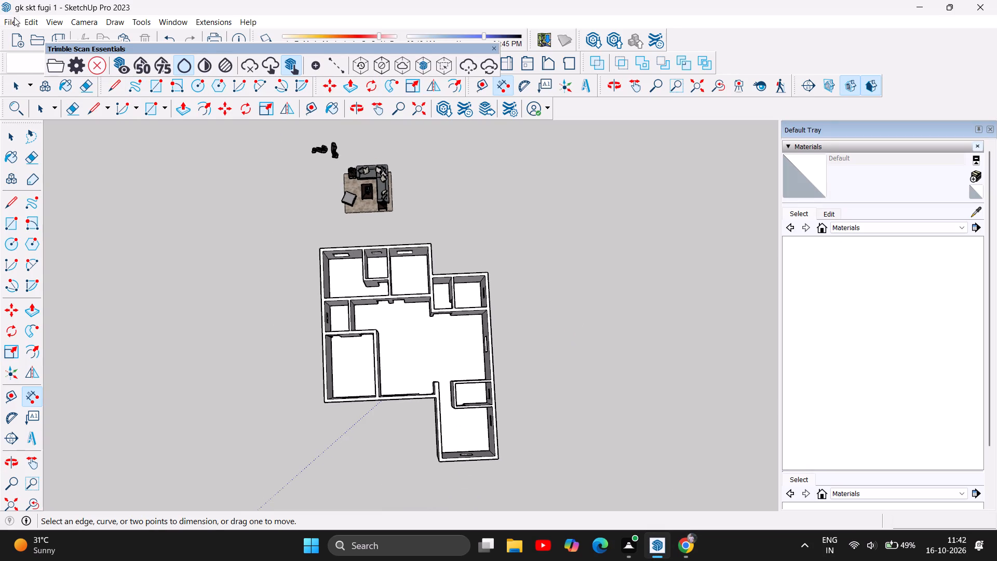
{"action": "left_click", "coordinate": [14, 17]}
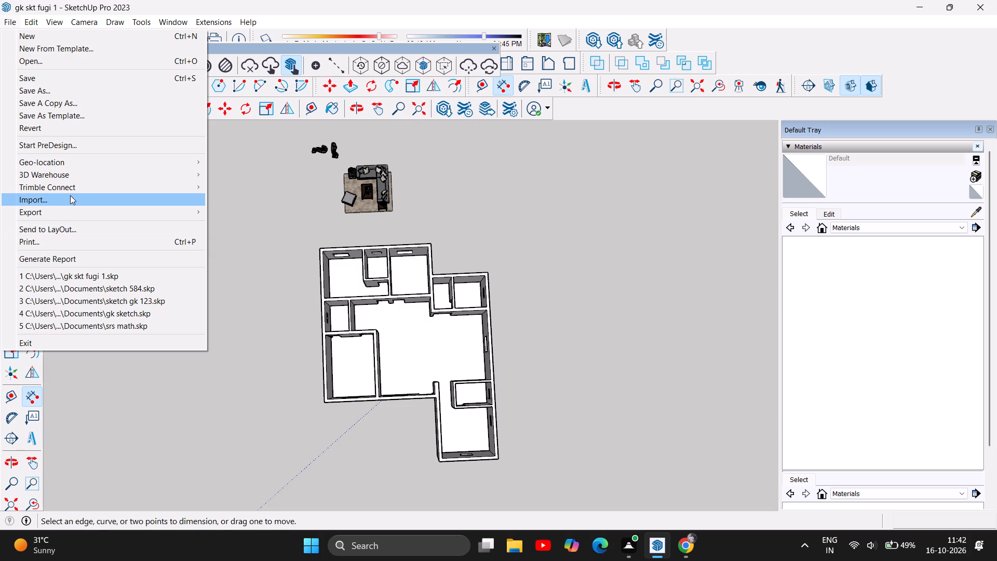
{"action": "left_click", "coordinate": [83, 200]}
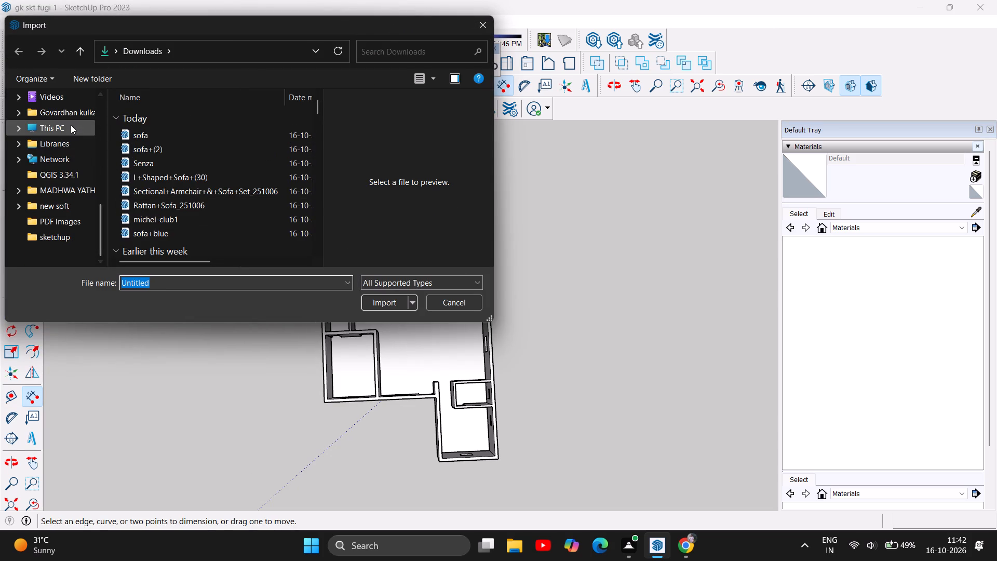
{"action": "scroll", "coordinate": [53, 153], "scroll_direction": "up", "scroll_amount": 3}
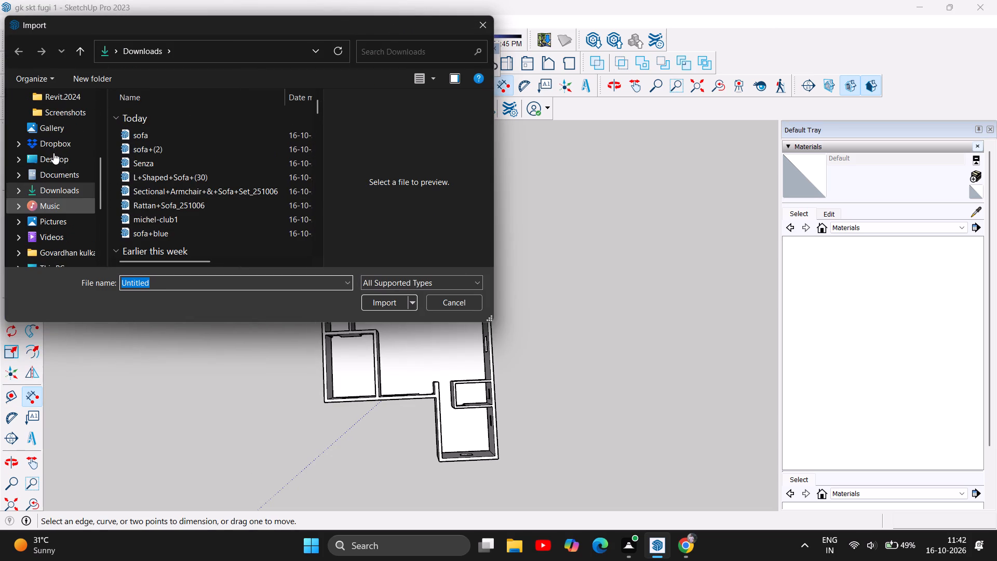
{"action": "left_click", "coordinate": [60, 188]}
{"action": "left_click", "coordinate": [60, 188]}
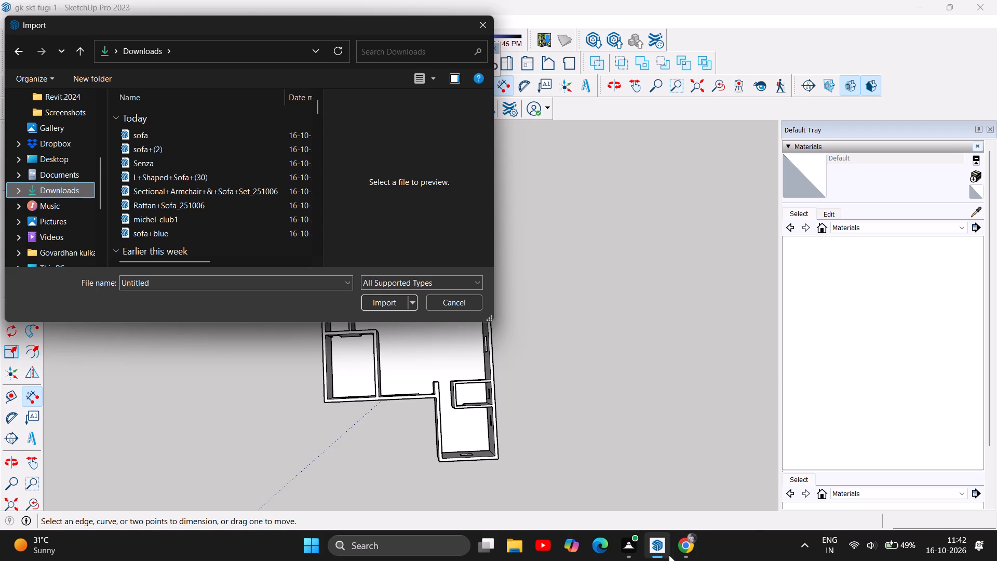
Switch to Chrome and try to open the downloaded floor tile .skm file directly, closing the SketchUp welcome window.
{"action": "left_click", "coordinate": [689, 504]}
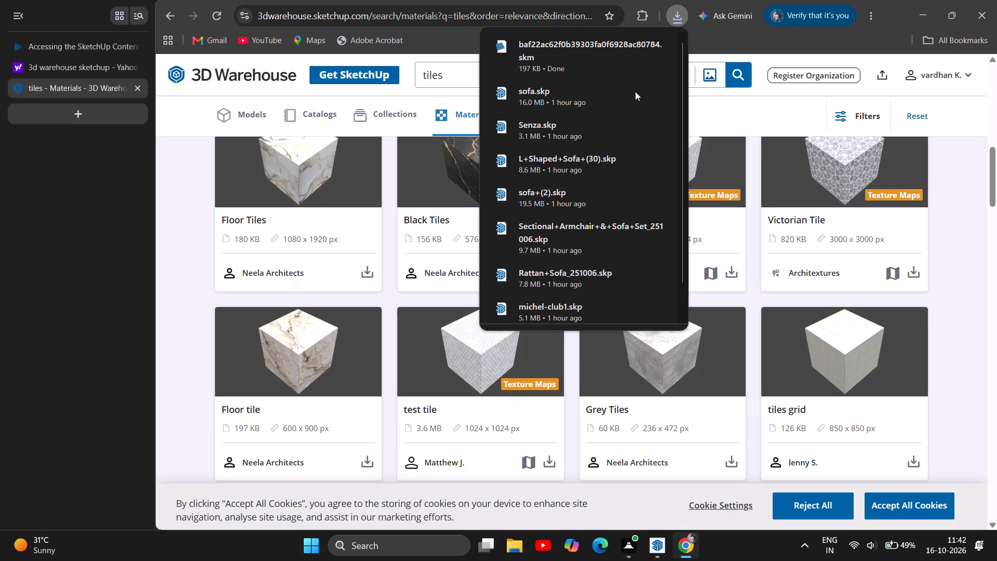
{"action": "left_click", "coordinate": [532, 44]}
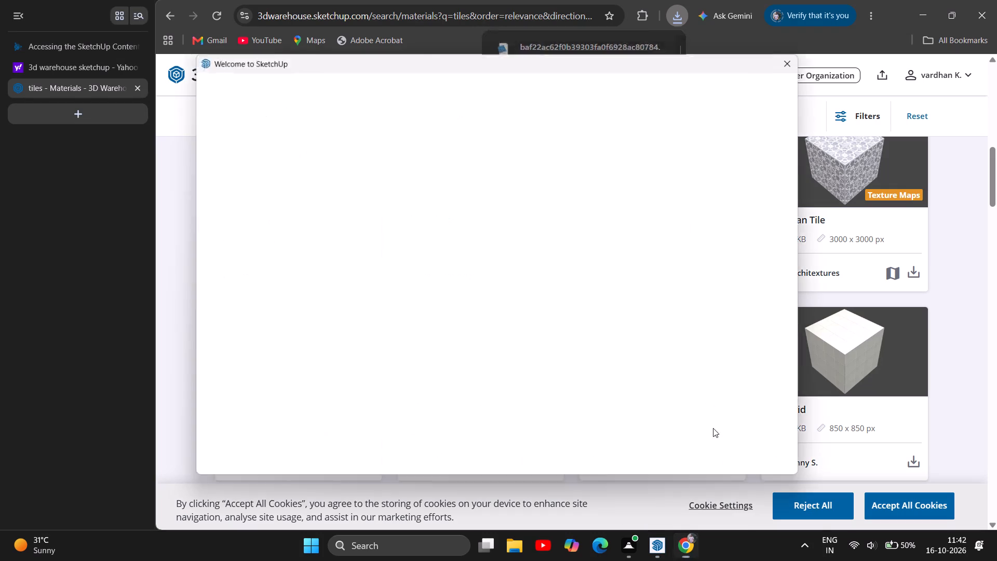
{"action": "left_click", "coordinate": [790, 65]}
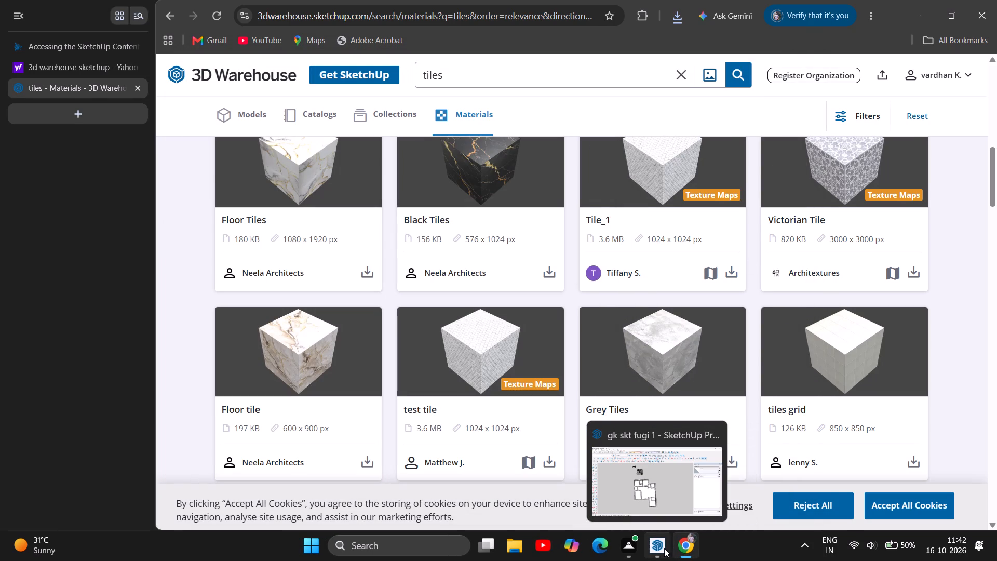
Switch to SketchUp, restart the import and look through the Downloads folder for the downloaded floor tile material.
{"action": "left_click", "coordinate": [661, 482]}
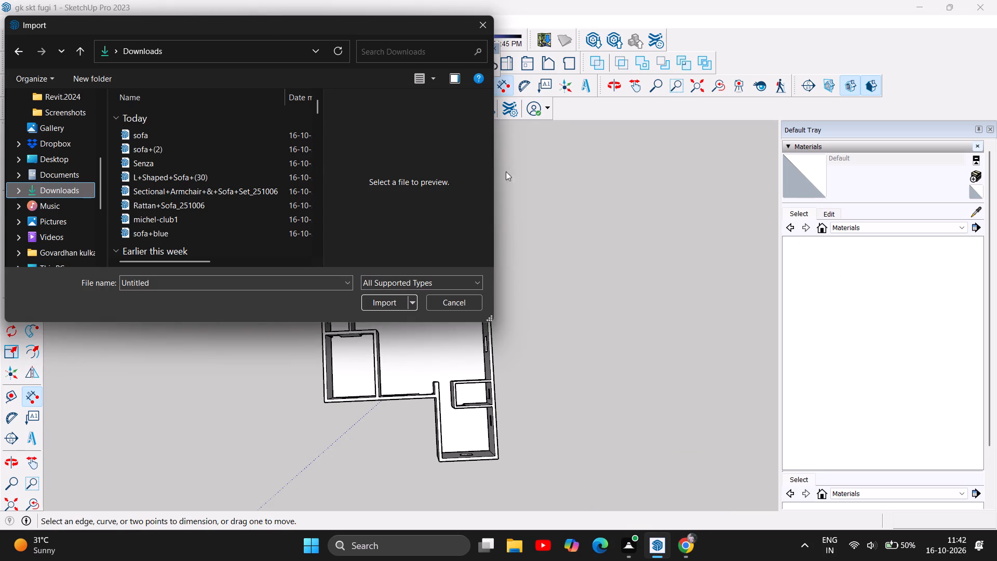
{"action": "left_click", "coordinate": [479, 29]}
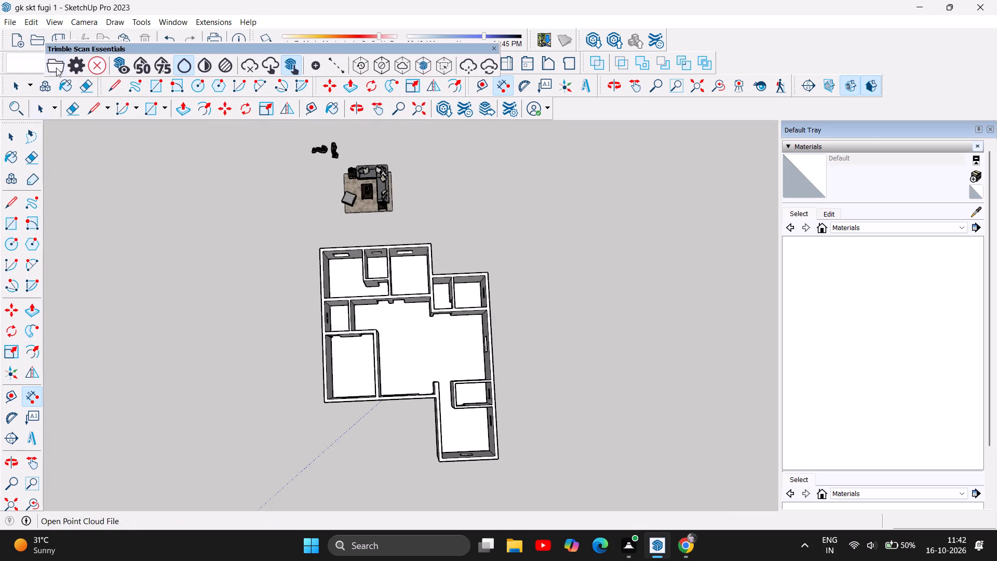
{"action": "left_click", "coordinate": [10, 19]}
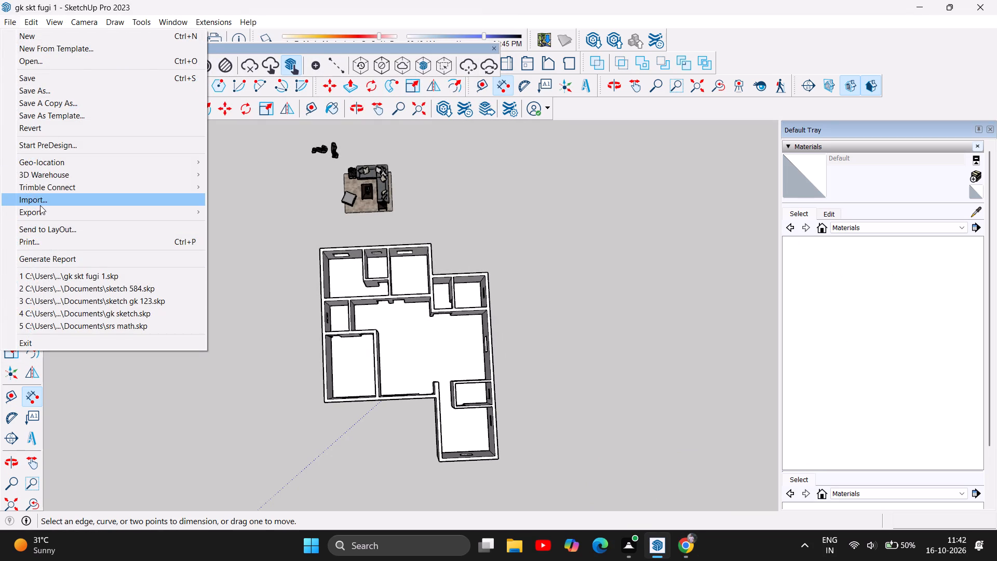
{"action": "left_click", "coordinate": [41, 205]}
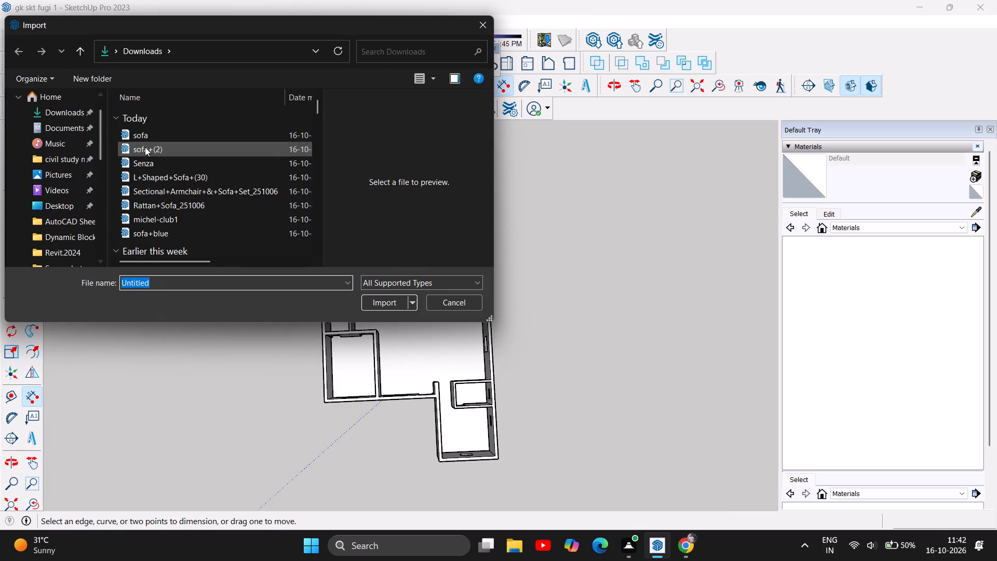
{"action": "scroll", "coordinate": [205, 225], "scroll_direction": "down", "scroll_amount": 3}
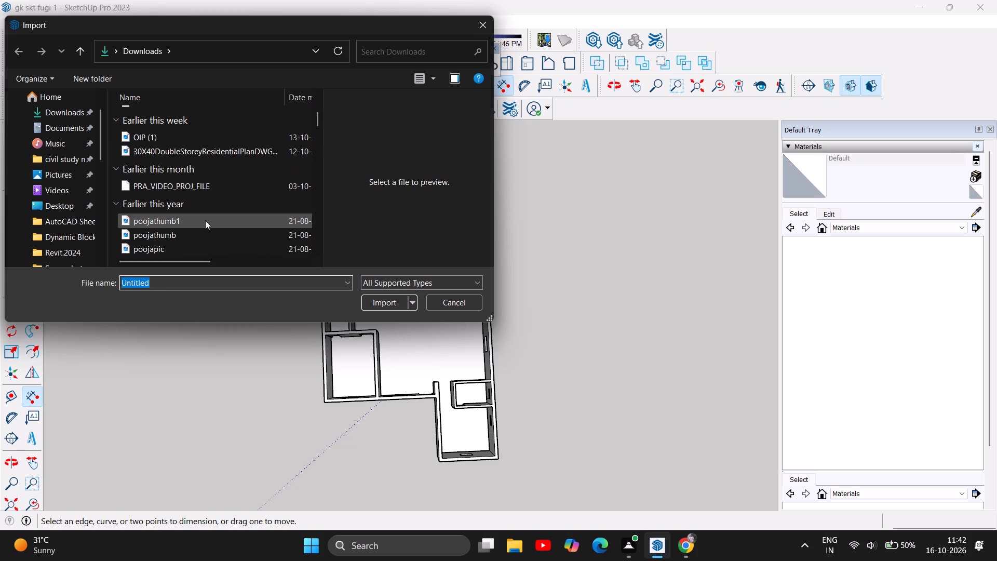
{"action": "scroll", "coordinate": [205, 220], "scroll_direction": "down", "scroll_amount": 5}
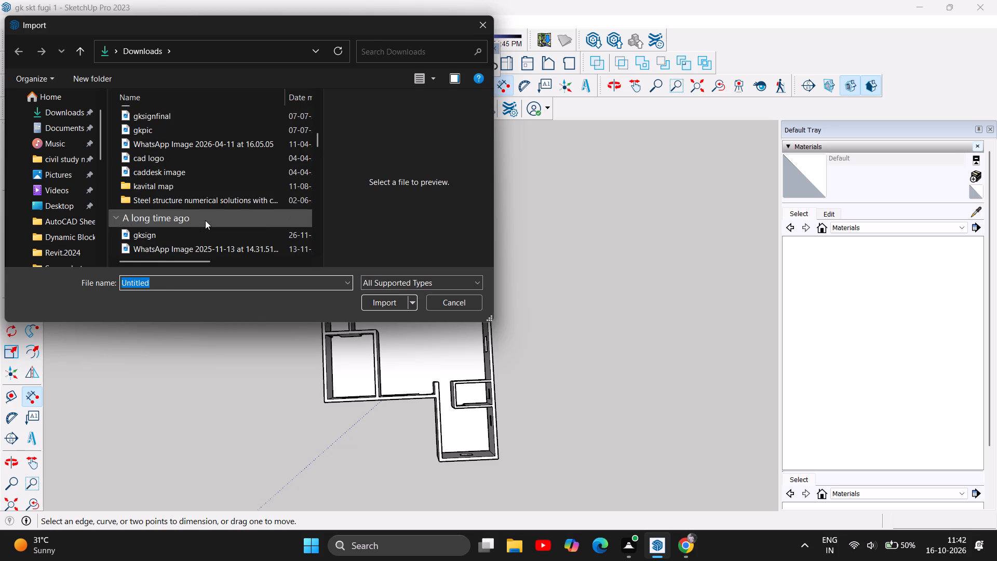
{"action": "scroll", "coordinate": [205, 220], "scroll_direction": "down", "scroll_amount": 15}
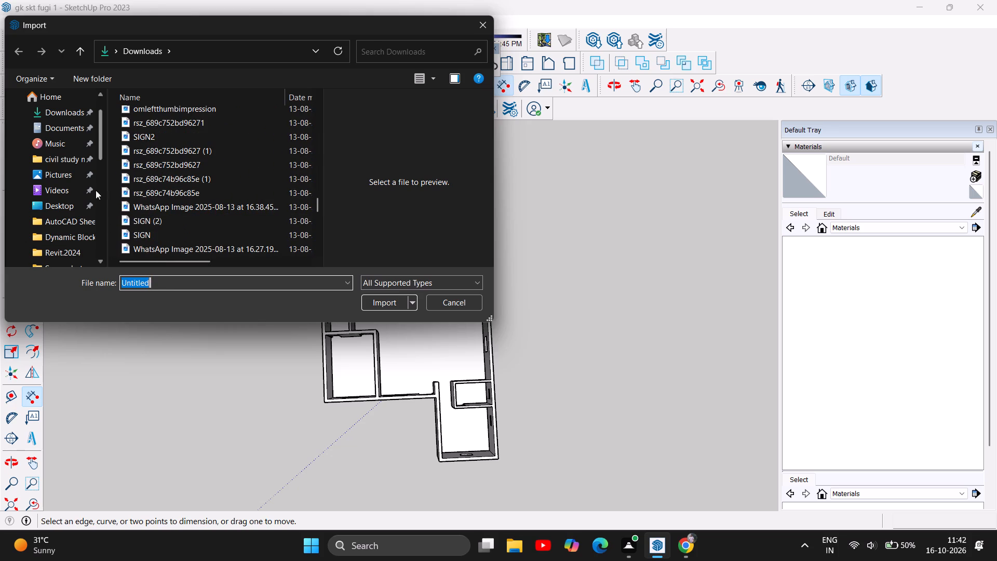
{"action": "scroll", "coordinate": [35, 175], "scroll_direction": "up", "scroll_amount": 4}
Reopen the Downloads folder by way of the top-level Desktop location and check its files again for the tile material.
{"action": "left_click", "coordinate": [71, 95]}
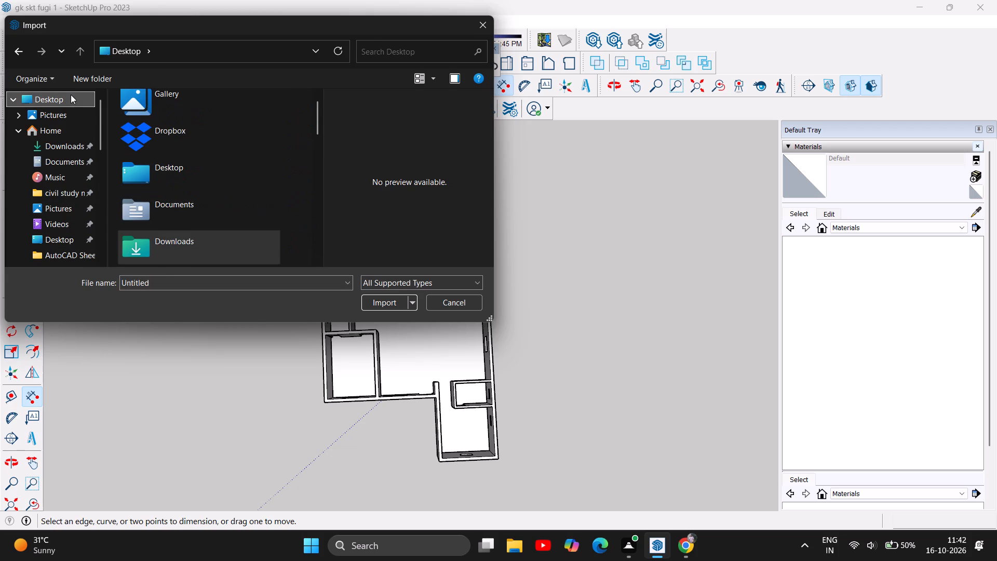
{"action": "left_click", "coordinate": [181, 253]}
{"action": "double_click", "coordinate": [178, 252]}
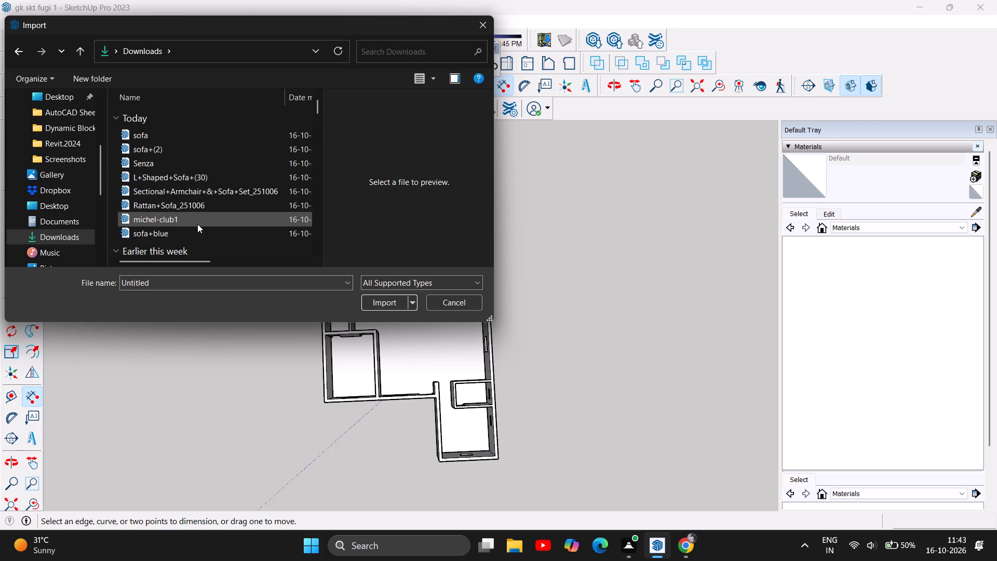
{"action": "scroll", "coordinate": [197, 224], "scroll_direction": "down", "scroll_amount": 2}
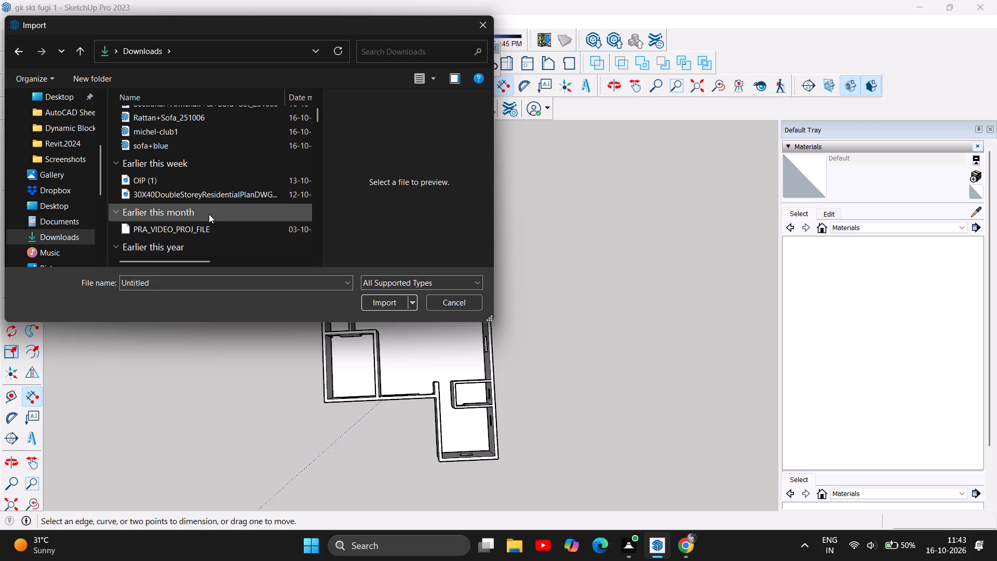
{"action": "scroll", "coordinate": [212, 220], "scroll_direction": "down", "scroll_amount": 6}
{"action": "scroll", "coordinate": [213, 222], "scroll_direction": "up", "scroll_amount": 11}
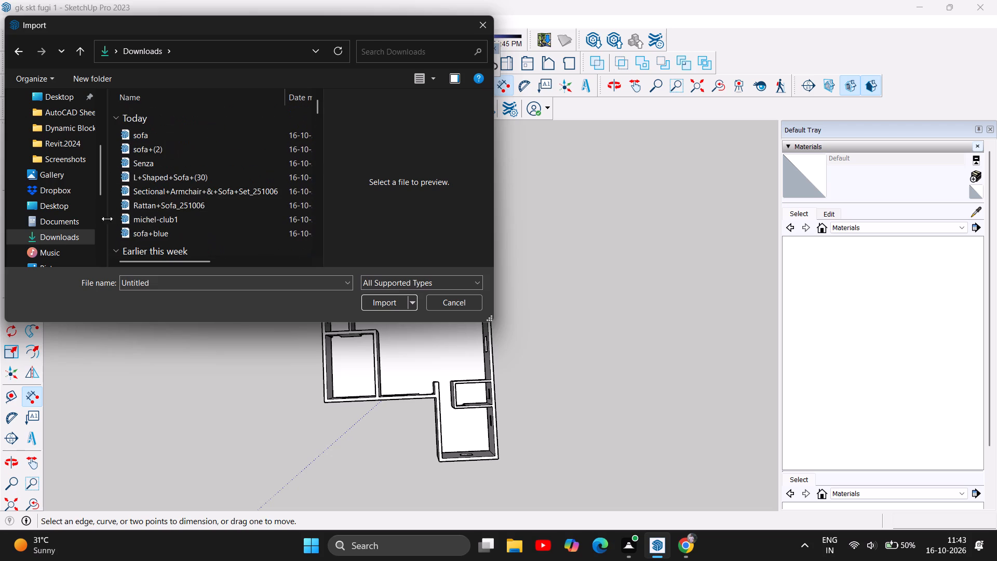
Look for the tile material in the Desktop, Gallery, Screenshots, Dynamic Blocks and AutoCAD Sheet Sets folders.
{"action": "left_click", "coordinate": [81, 223]}
{"action": "left_click", "coordinate": [59, 207]}
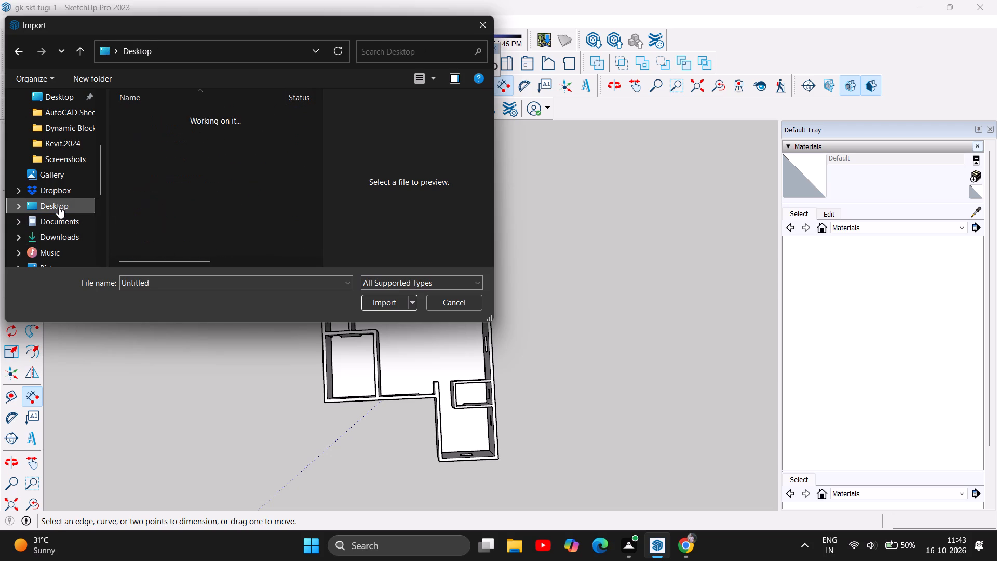
{"action": "left_click", "coordinate": [51, 192]}
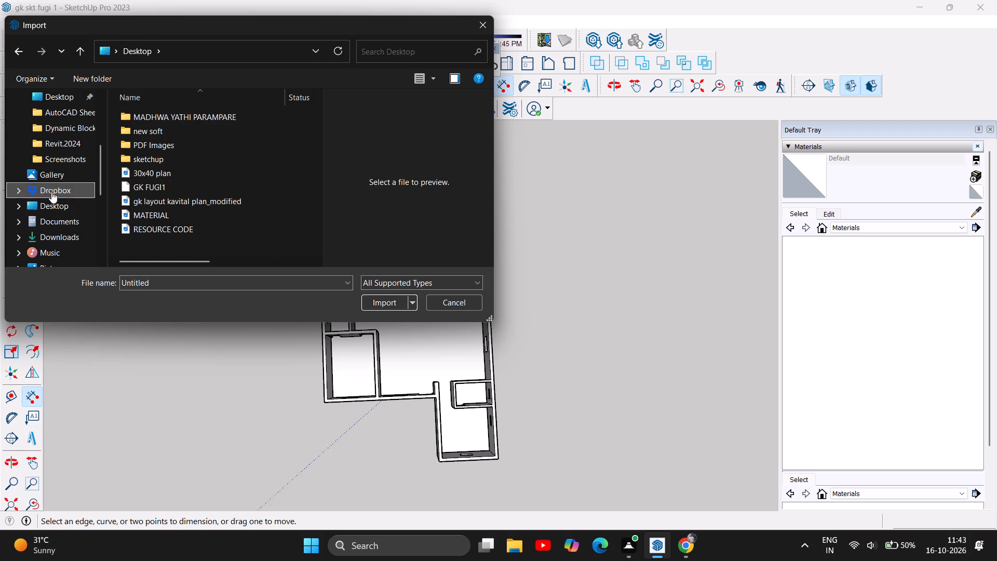
{"action": "left_click", "coordinate": [64, 177]}
{"action": "double_click", "coordinate": [61, 189]}
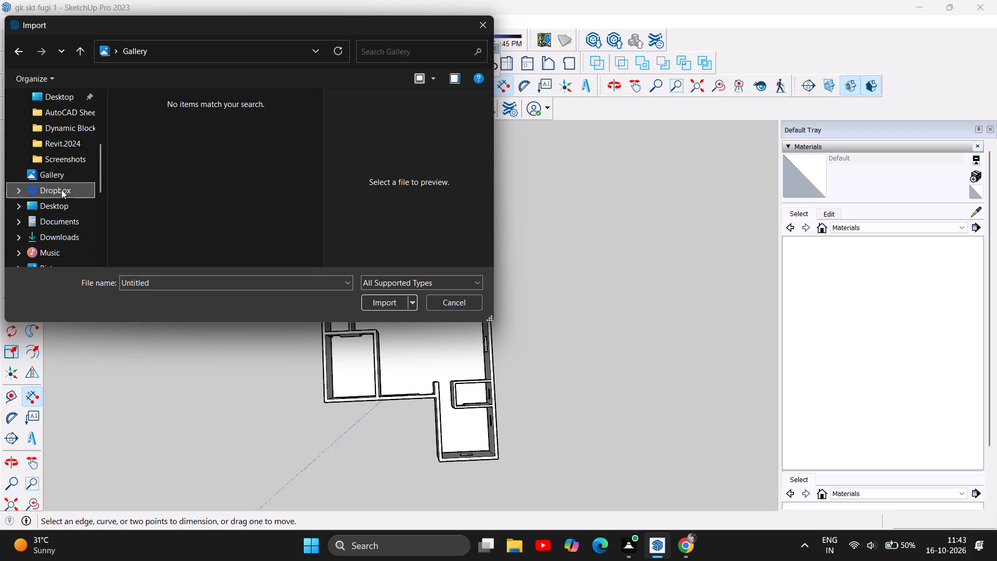
{"action": "left_click", "coordinate": [63, 169]}
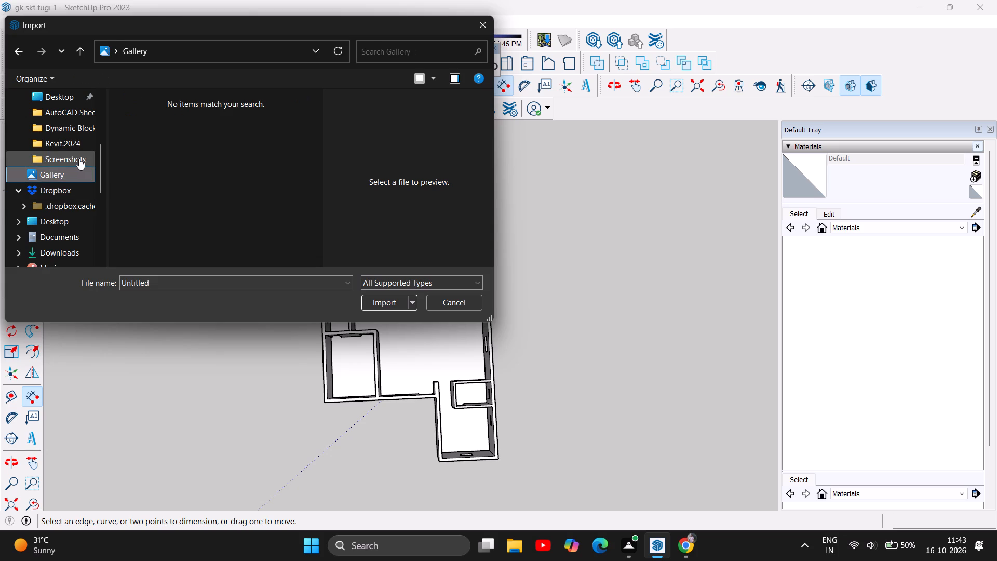
{"action": "left_click", "coordinate": [79, 158]}
{"action": "scroll", "coordinate": [244, 212], "scroll_direction": "down", "scroll_amount": 11}
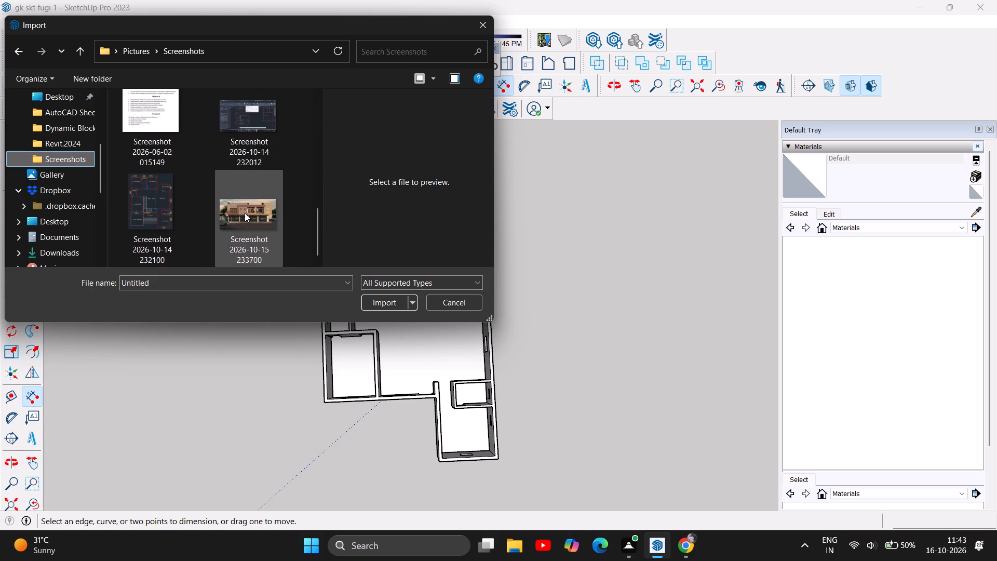
{"action": "left_click", "coordinate": [75, 141]}
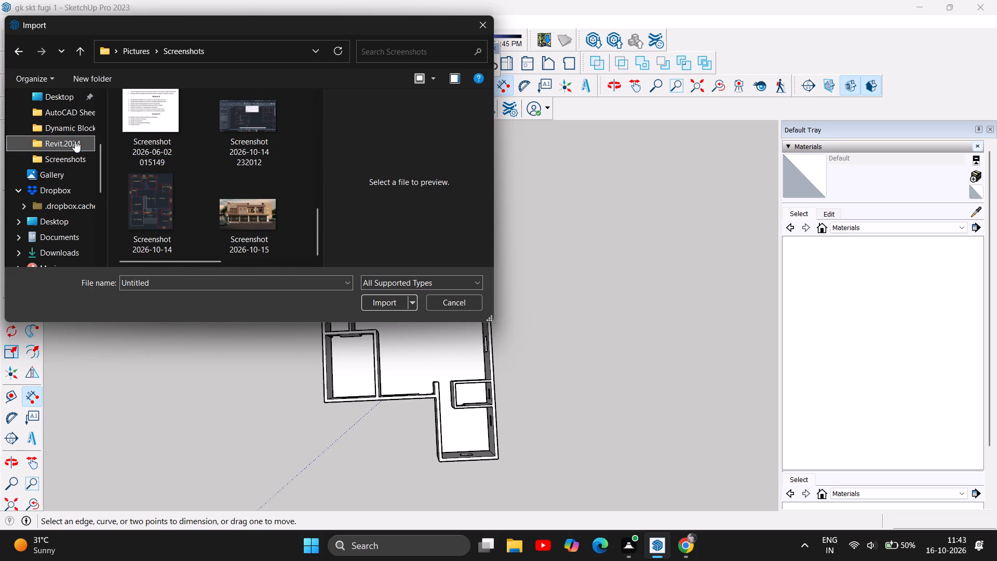
{"action": "left_click", "coordinate": [80, 124]}
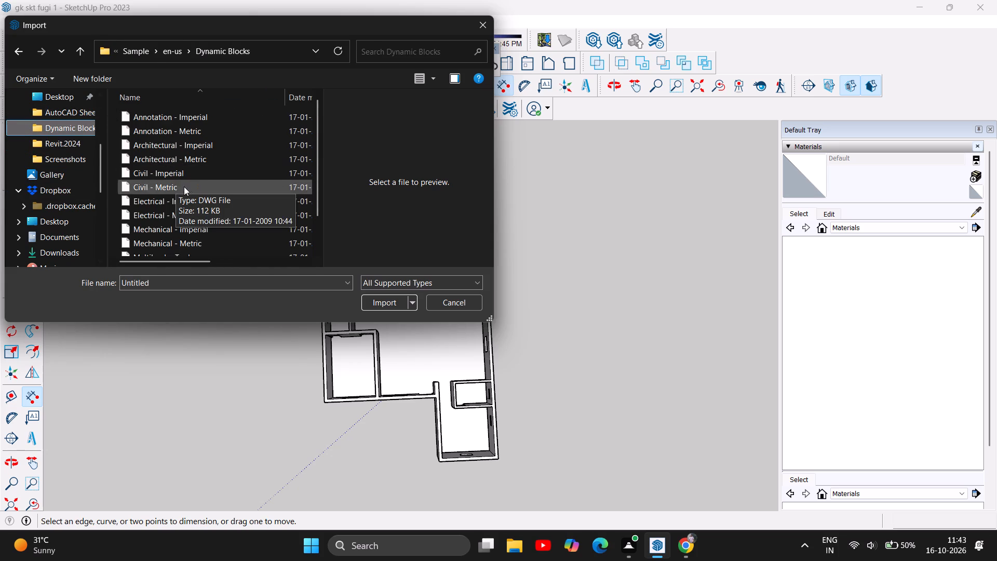
{"action": "scroll", "coordinate": [188, 186], "scroll_direction": "down", "scroll_amount": 5}
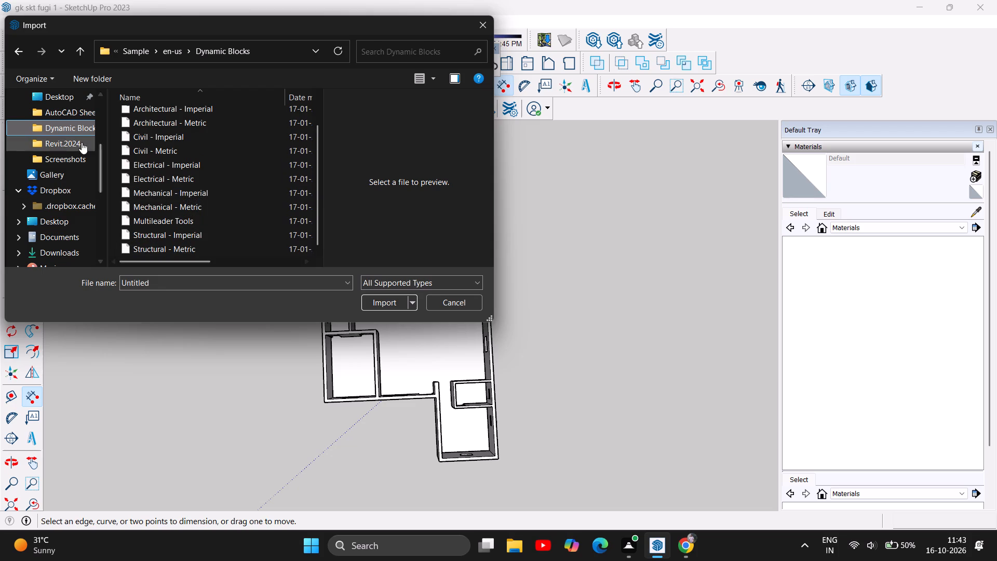
{"action": "left_click", "coordinate": [74, 114]}
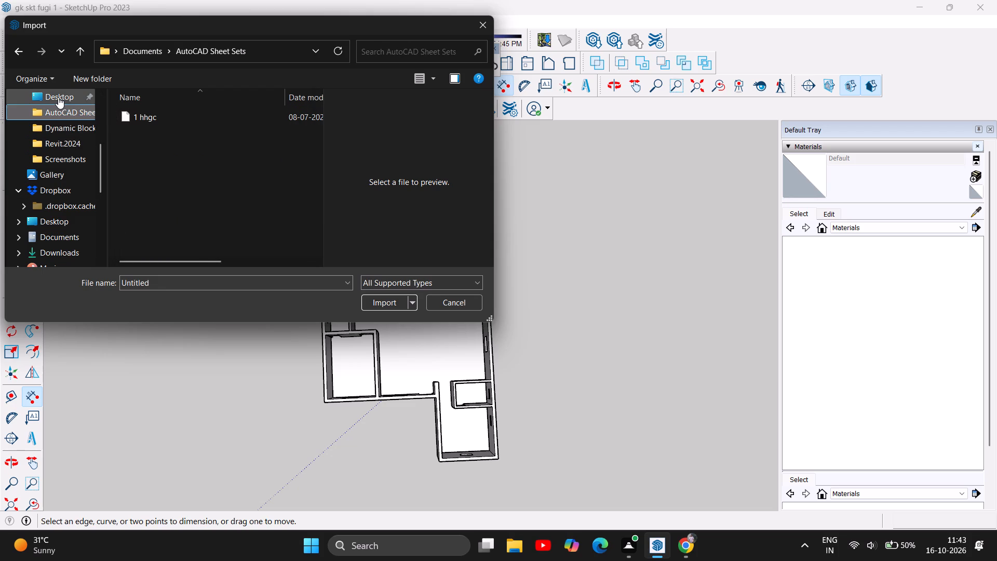
{"action": "left_click", "coordinate": [58, 97]}
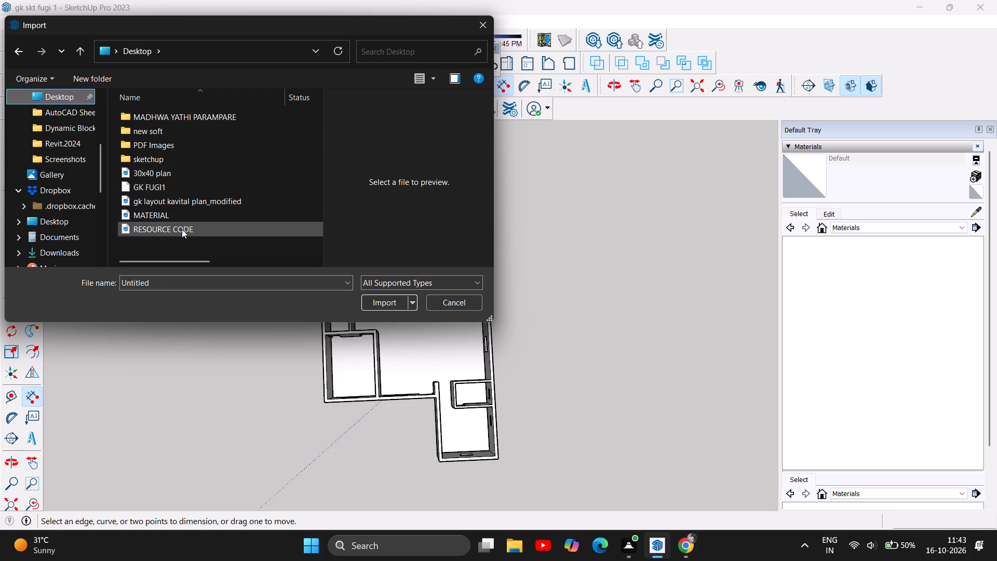
{"action": "scroll", "coordinate": [61, 229], "scroll_direction": "down", "scroll_amount": 6}
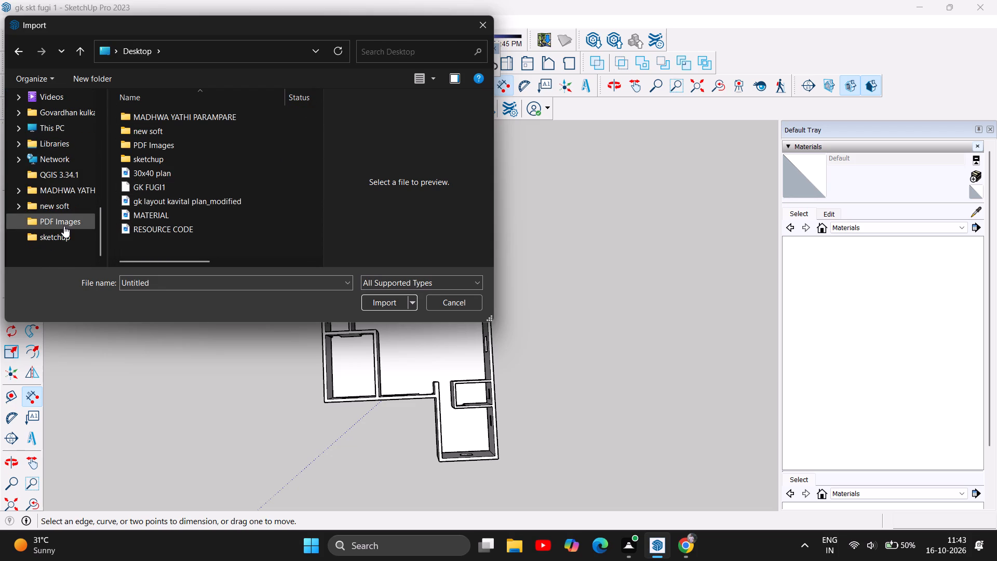
{"action": "scroll", "coordinate": [64, 226], "scroll_direction": "down", "scroll_amount": 1}
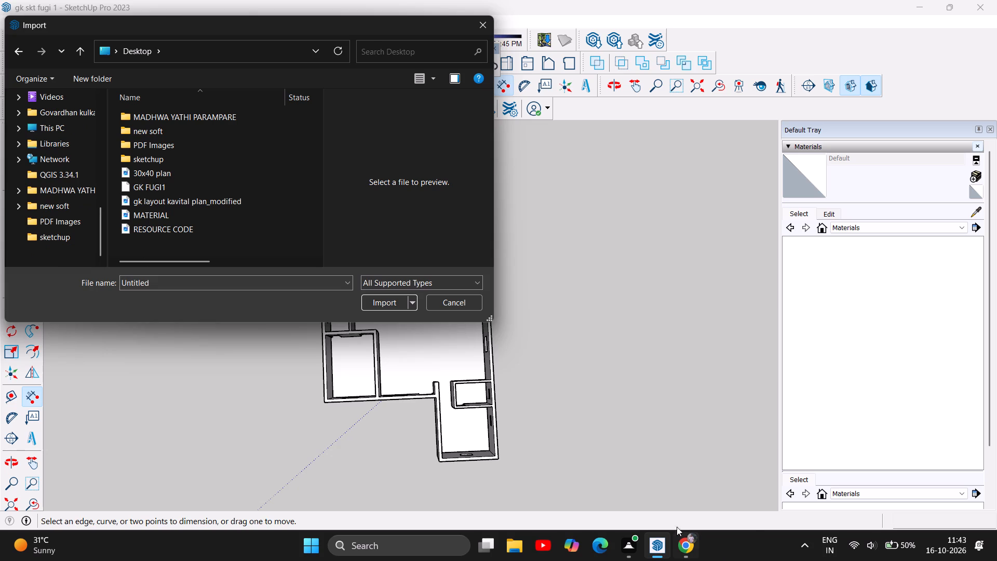
Switch to Chrome, download the "Floor Tiles" material by Neela Architects (1080 x 1920 px) and show its file in the Downloads folder.
{"action": "left_click", "coordinate": [680, 542]}
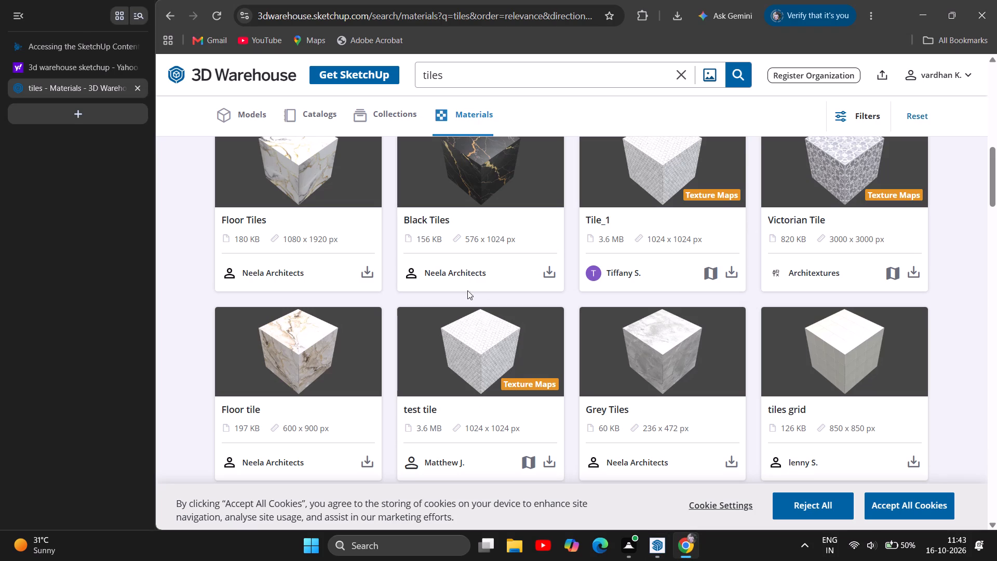
{"action": "left_click", "coordinate": [367, 273]}
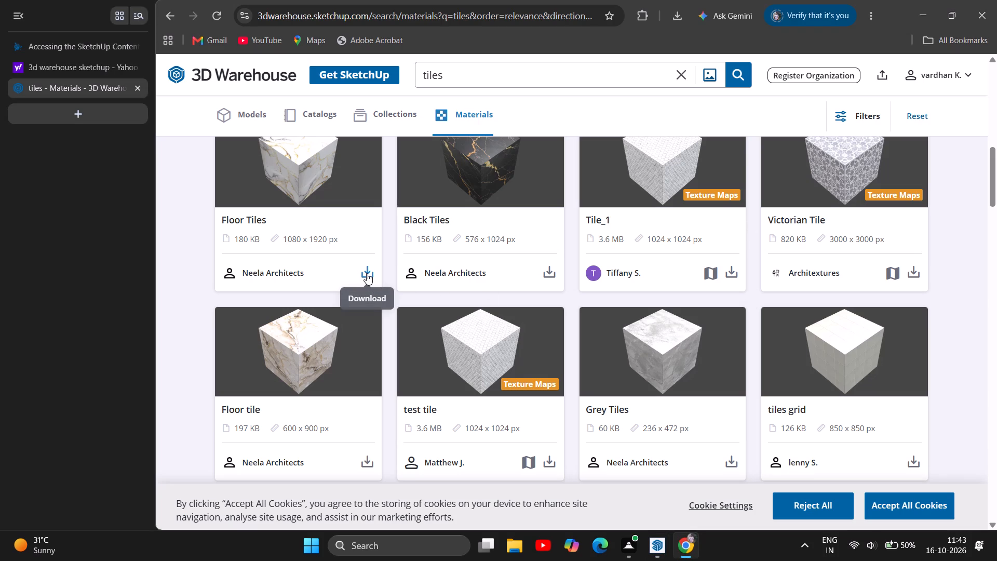
{"action": "left_click", "coordinate": [679, 15]}
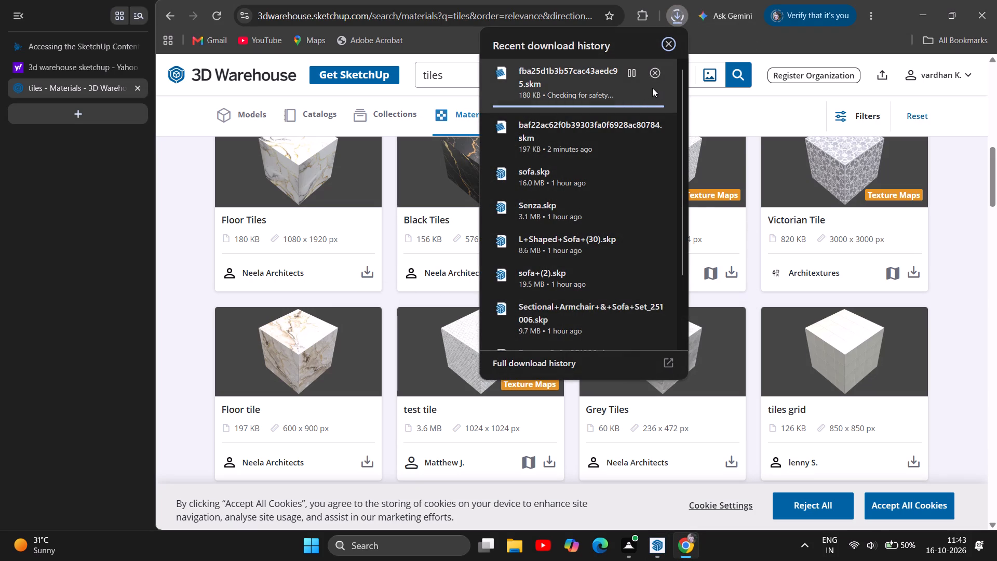
{"action": "left_click", "coordinate": [630, 73]}
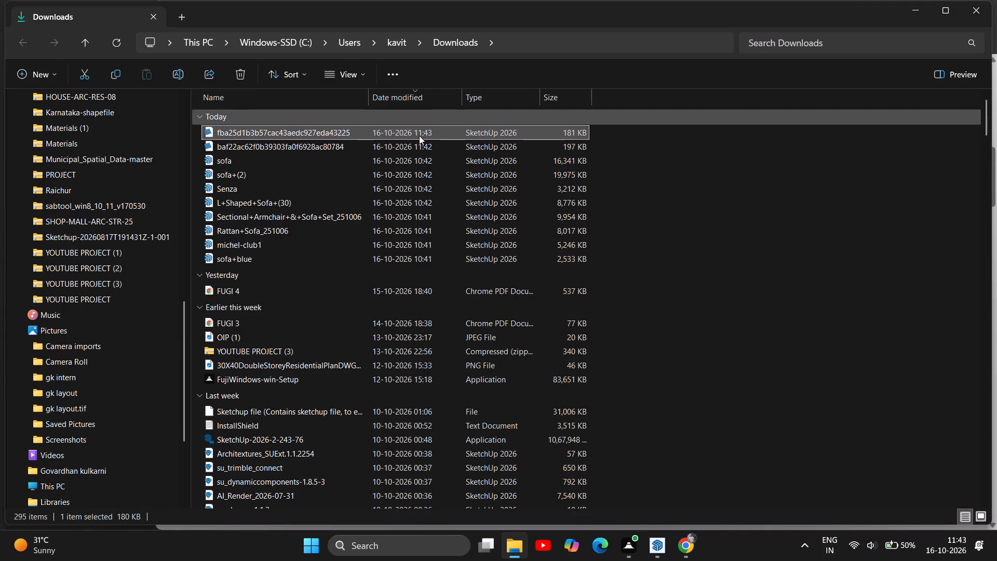
Switch to SketchUp, restart the import and look in the Downloads folder and its subfolder list for the new Floor Tiles file.
{"action": "left_click", "coordinate": [652, 553]}
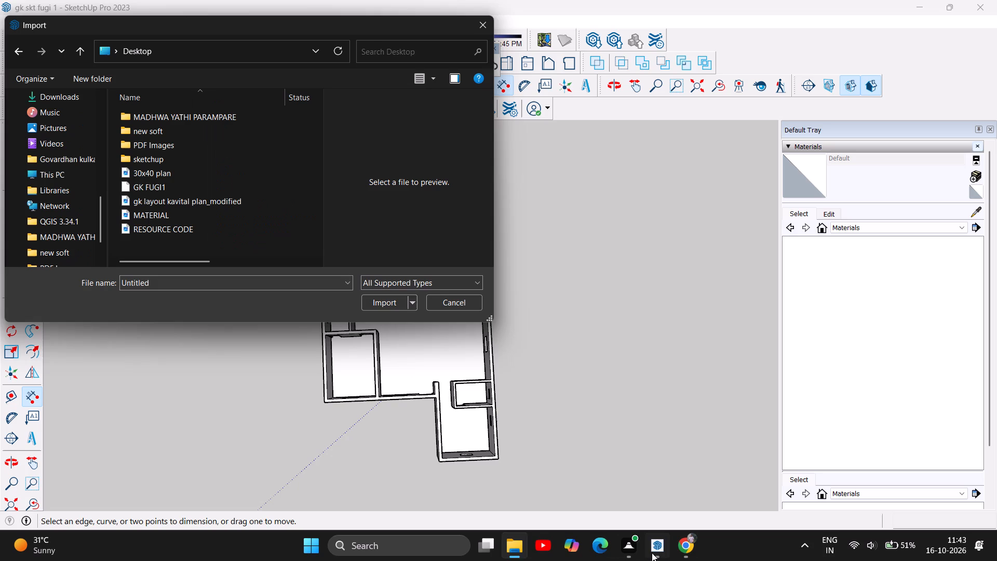
{"action": "left_click", "coordinate": [482, 19]}
{"action": "left_click", "coordinate": [10, 21]}
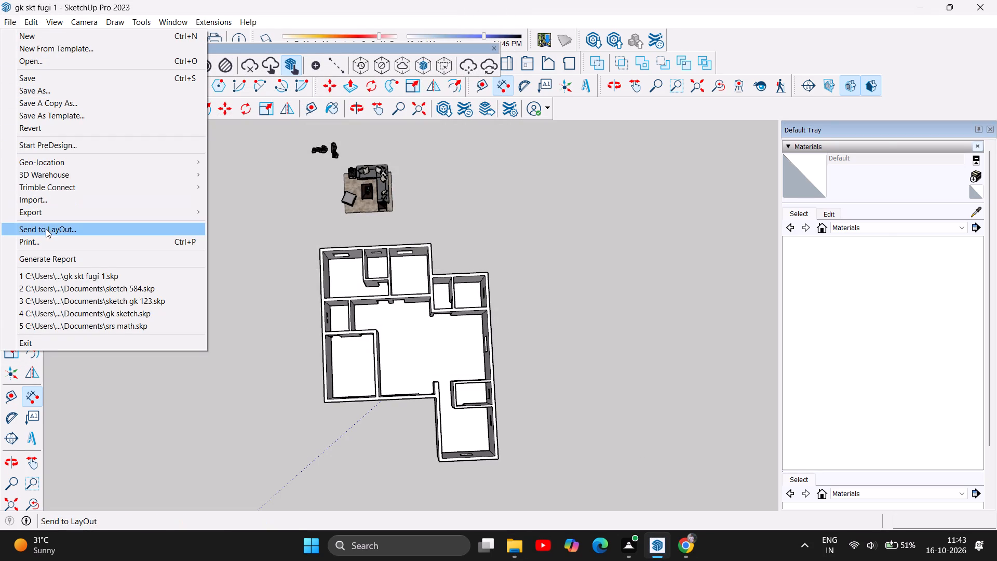
{"action": "left_click", "coordinate": [70, 198]}
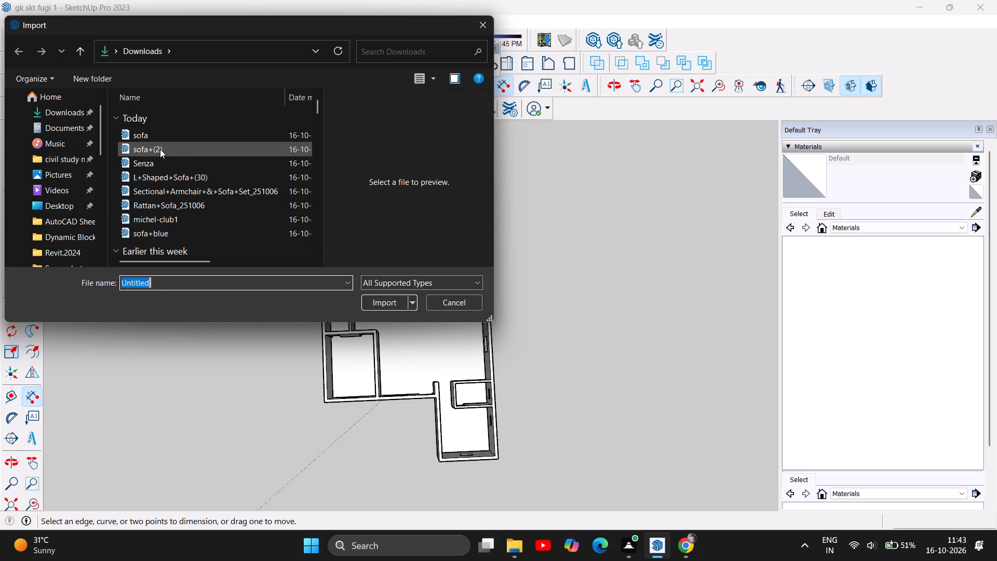
{"action": "scroll", "coordinate": [189, 250], "scroll_direction": "down", "scroll_amount": 2}
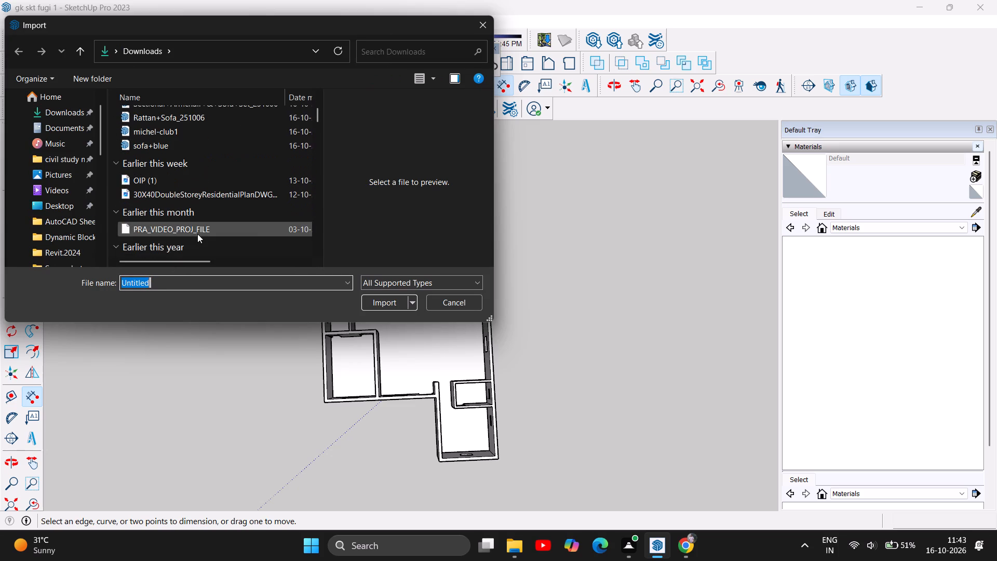
{"action": "scroll", "coordinate": [197, 234], "scroll_direction": "up", "scroll_amount": 2}
{"action": "double_click", "coordinate": [161, 283]}
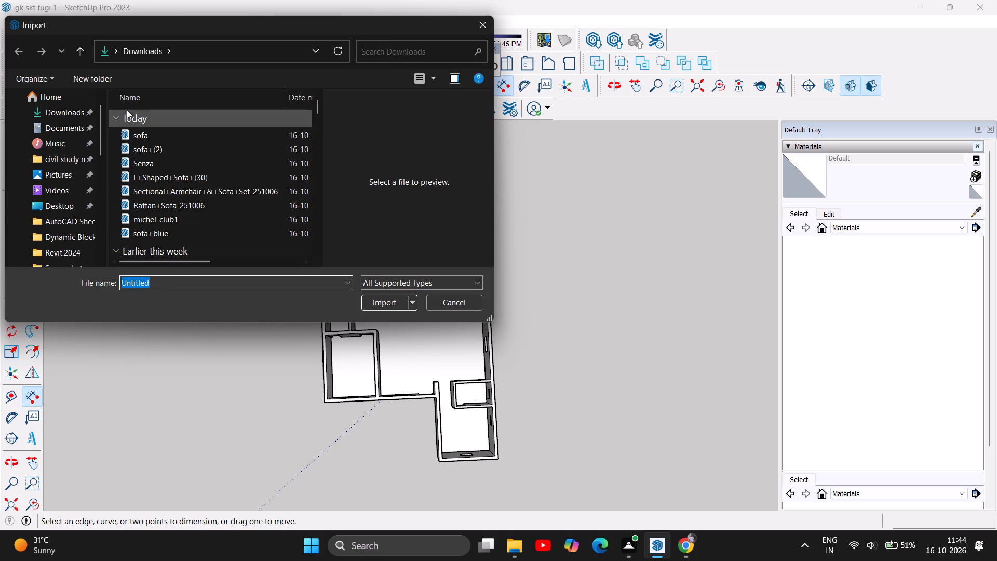
{"action": "left_click", "coordinate": [114, 116]}
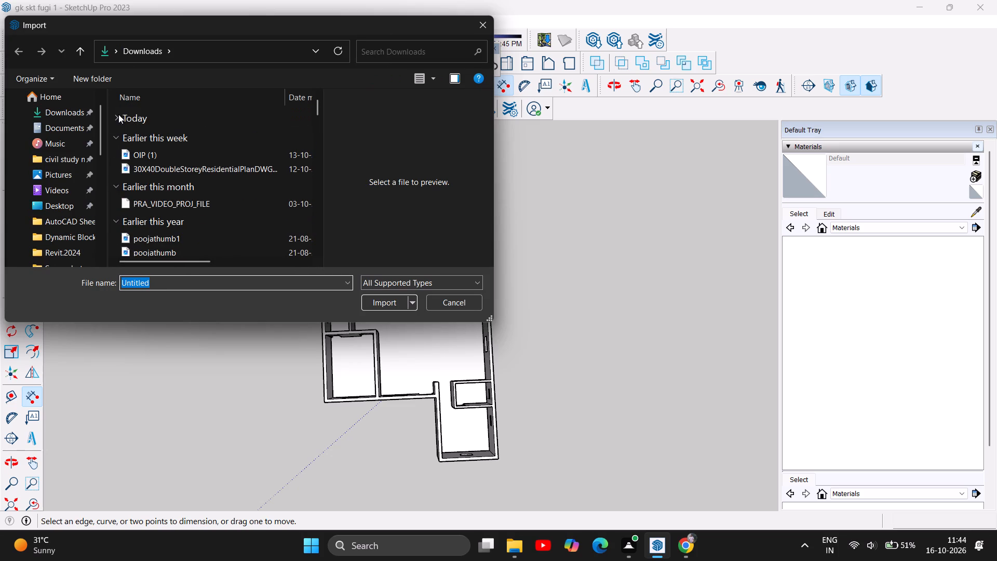
{"action": "left_click", "coordinate": [170, 49]}
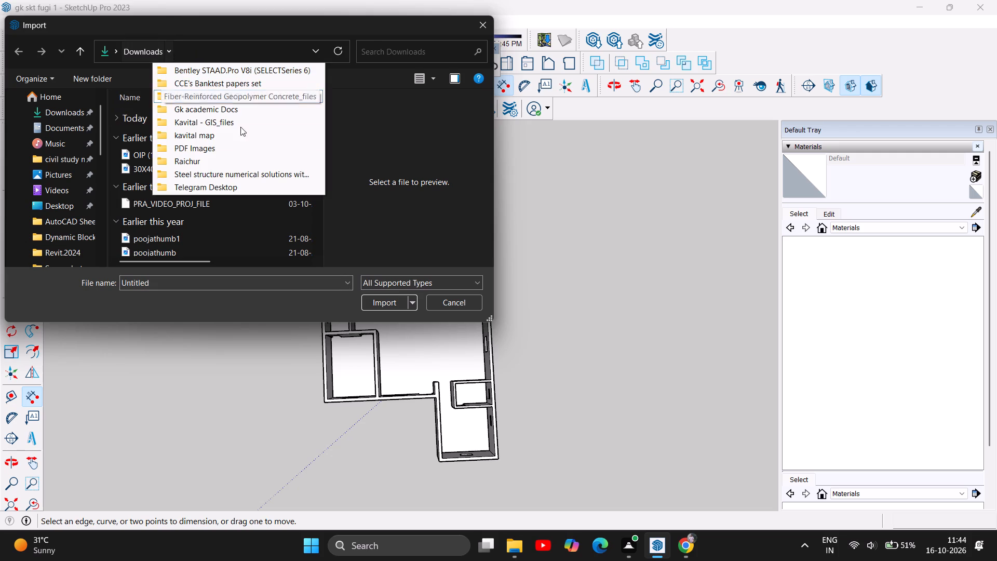
{"action": "left_click", "coordinate": [207, 378]}
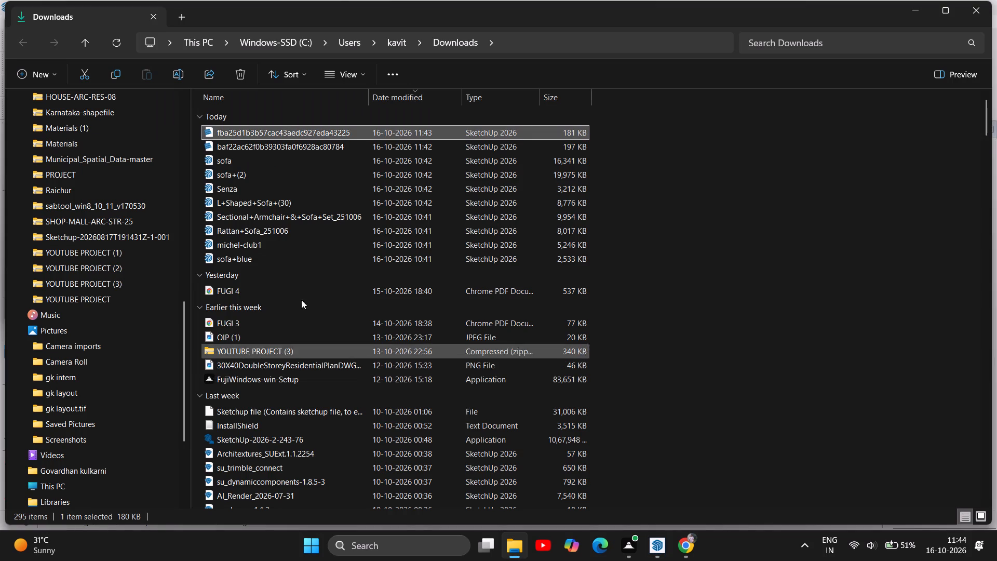
In File Explorer, examine the two newest SketchUp files in the Downloads folder and look through the older downloads for the tile material.
{"action": "left_click", "coordinate": [261, 133]}
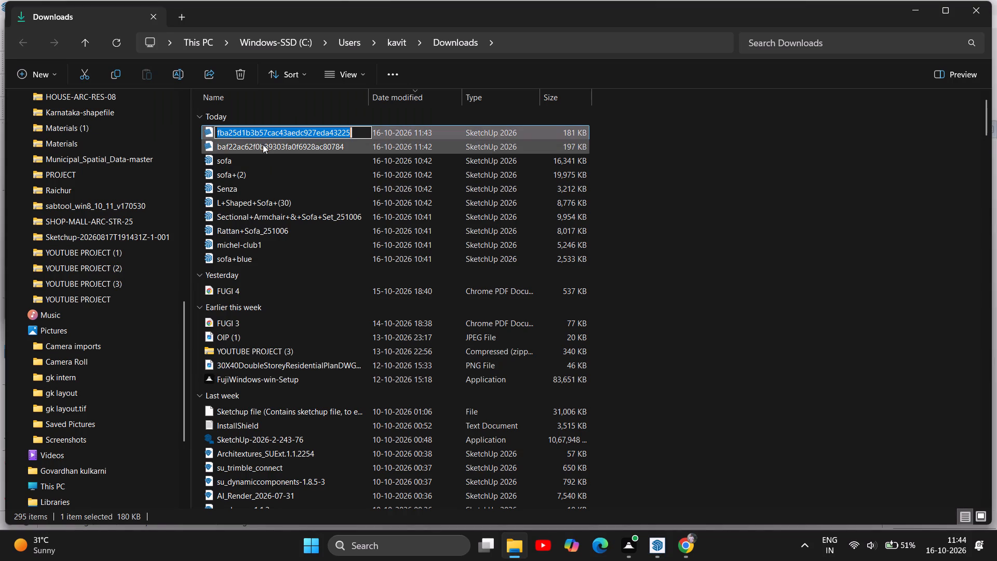
{"action": "left_click", "coordinate": [742, 200]}
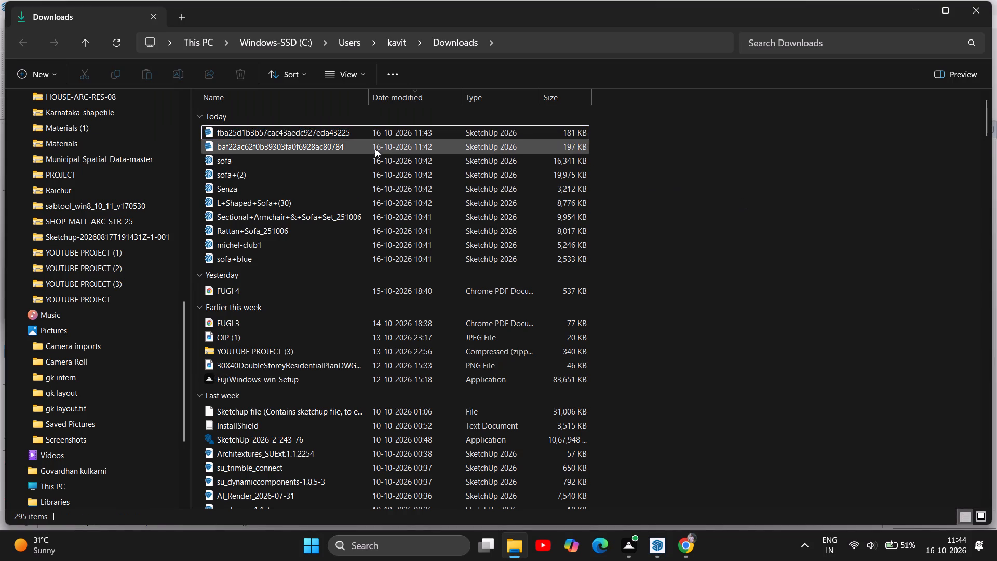
{"action": "left_click", "coordinate": [374, 149]}
{"action": "right_click", "coordinate": [374, 149]}
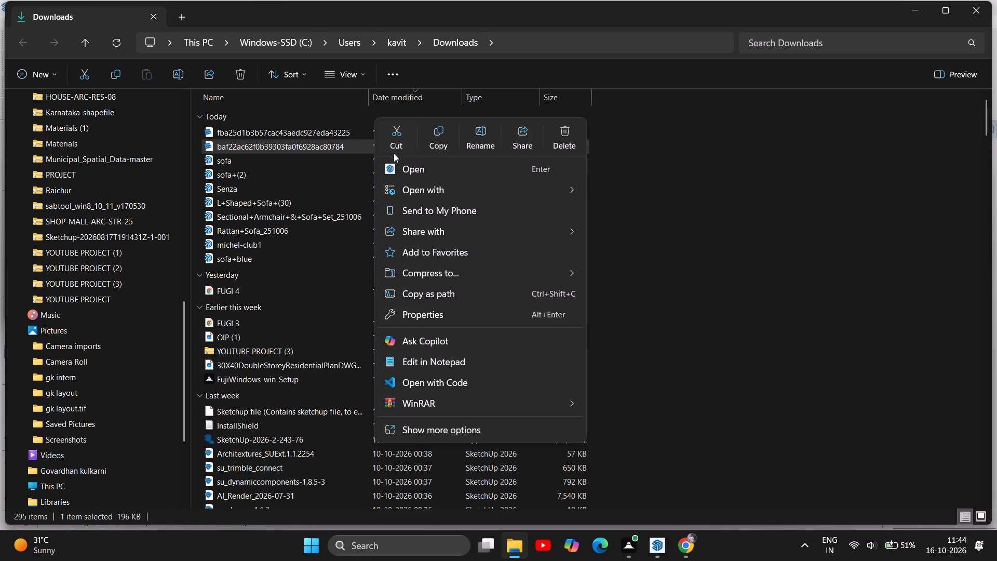
{"action": "left_click", "coordinate": [639, 172]}
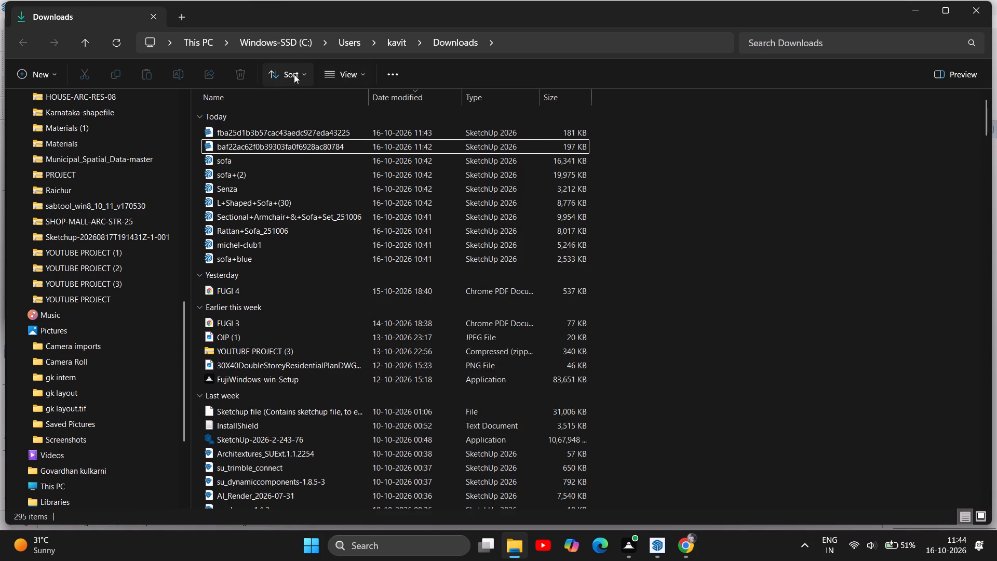
{"action": "left_click", "coordinate": [418, 145]}
{"action": "key", "text": "e"}
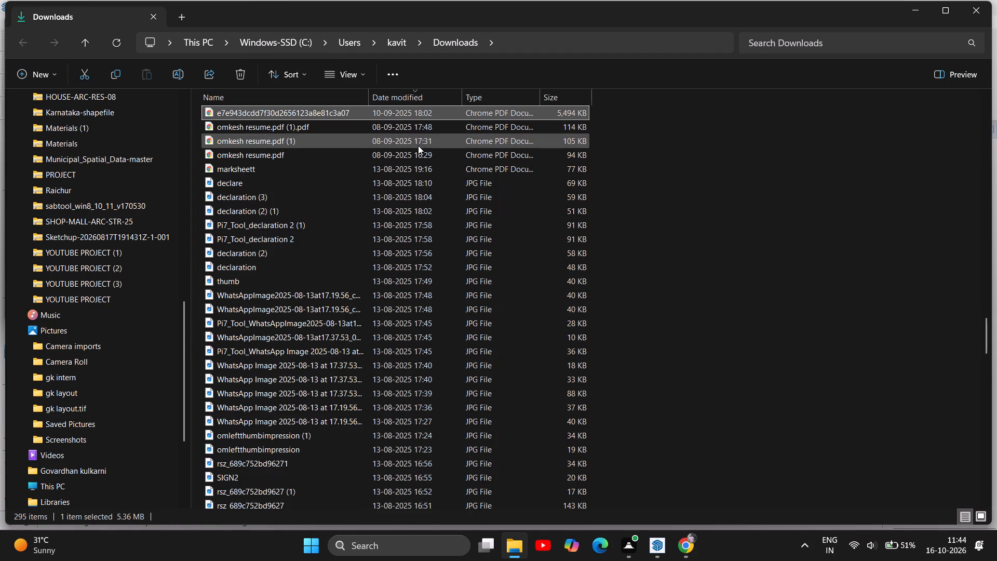
{"action": "scroll", "coordinate": [606, 211], "scroll_direction": "up", "scroll_amount": 4}
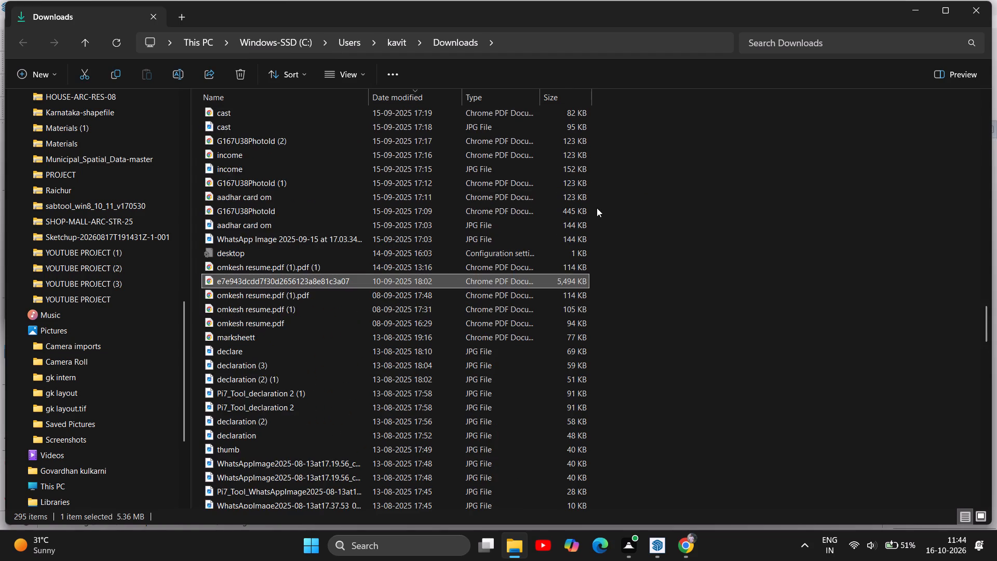
{"action": "scroll", "coordinate": [589, 208], "scroll_direction": "up", "scroll_amount": 4}
{"action": "scroll", "coordinate": [550, 228], "scroll_direction": "up", "scroll_amount": 7}
{"action": "scroll", "coordinate": [505, 224], "scroll_direction": "up", "scroll_amount": 14}
{"action": "scroll", "coordinate": [250, 181], "scroll_direction": "up", "scroll_amount": 2}
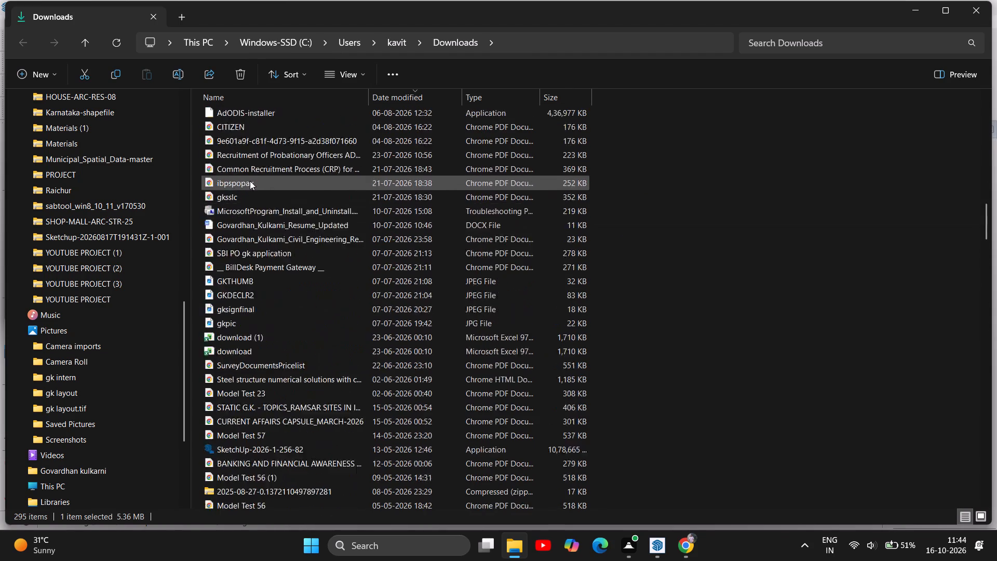
{"action": "scroll", "coordinate": [250, 181], "scroll_direction": "up", "scroll_amount": 20}
{"action": "scroll", "coordinate": [250, 181], "scroll_direction": "up", "scroll_amount": 7}
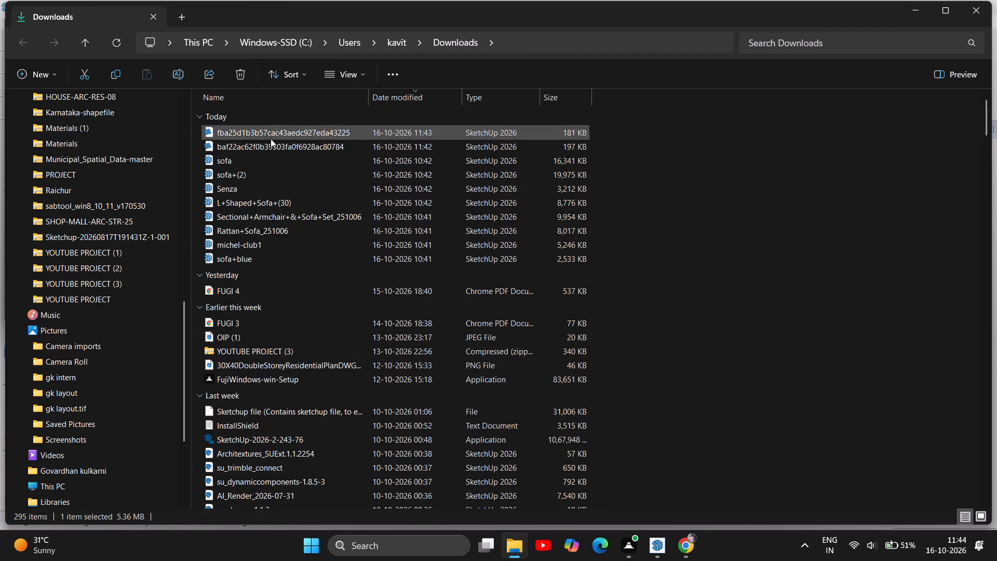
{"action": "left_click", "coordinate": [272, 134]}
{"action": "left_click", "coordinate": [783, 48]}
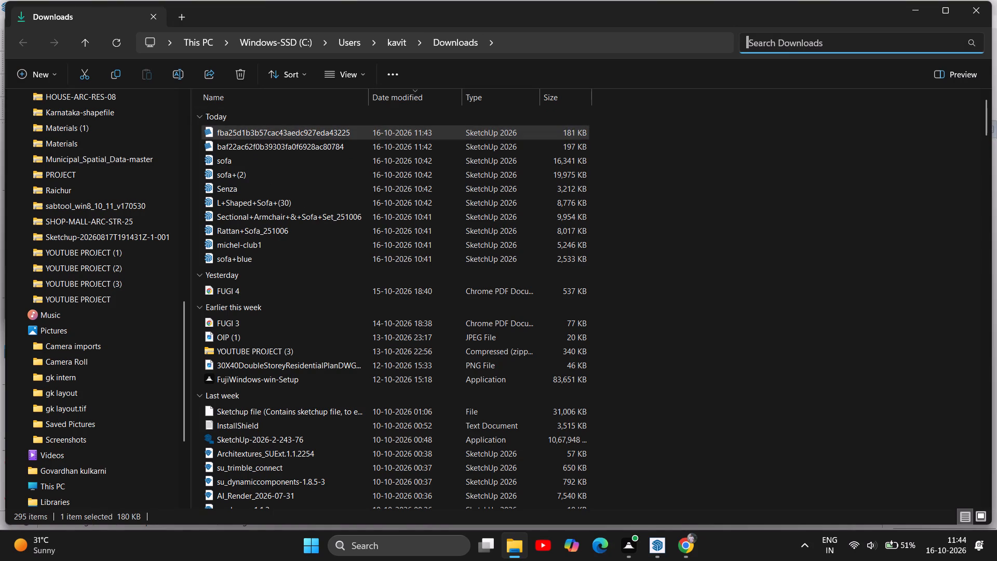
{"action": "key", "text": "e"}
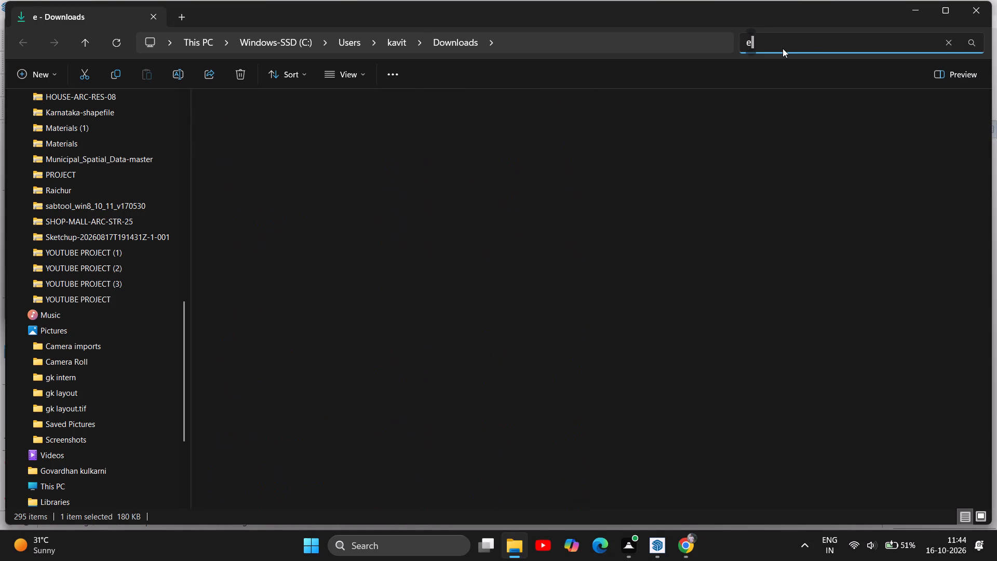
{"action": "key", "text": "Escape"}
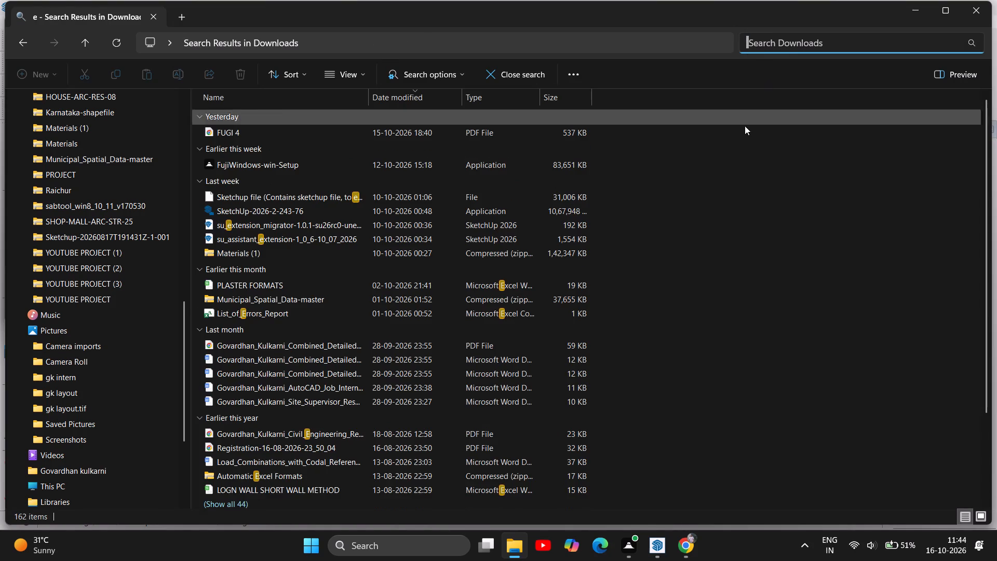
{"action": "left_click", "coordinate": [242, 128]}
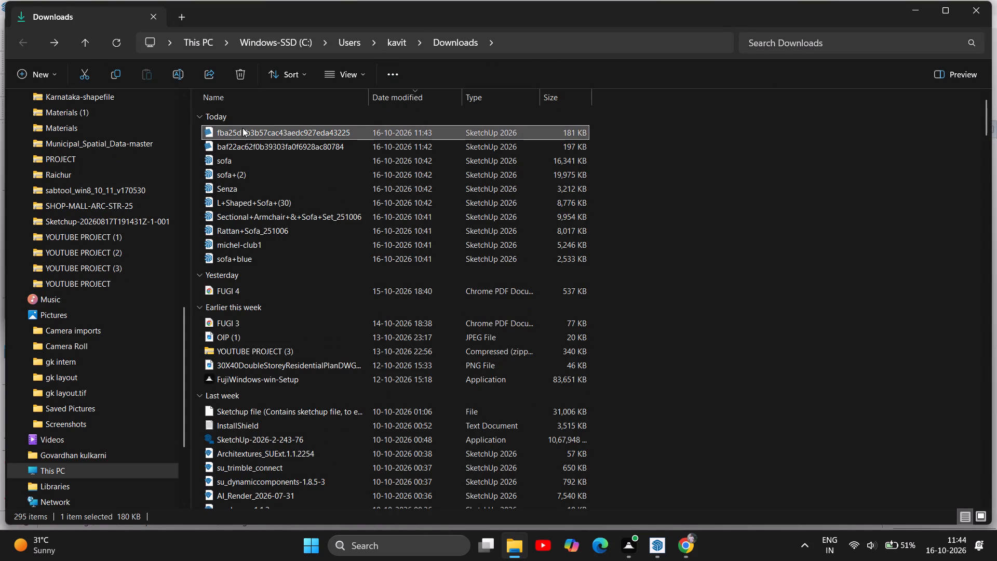
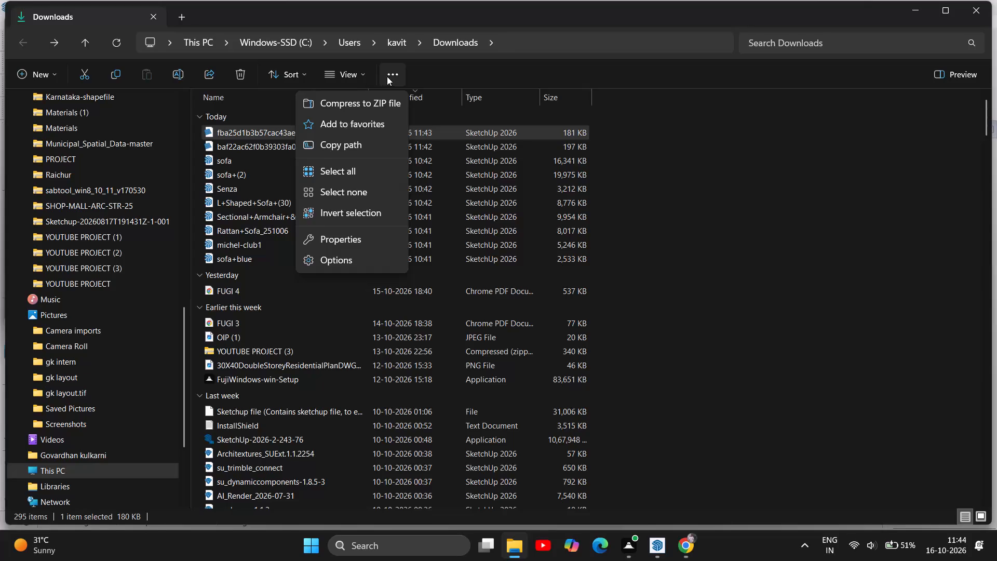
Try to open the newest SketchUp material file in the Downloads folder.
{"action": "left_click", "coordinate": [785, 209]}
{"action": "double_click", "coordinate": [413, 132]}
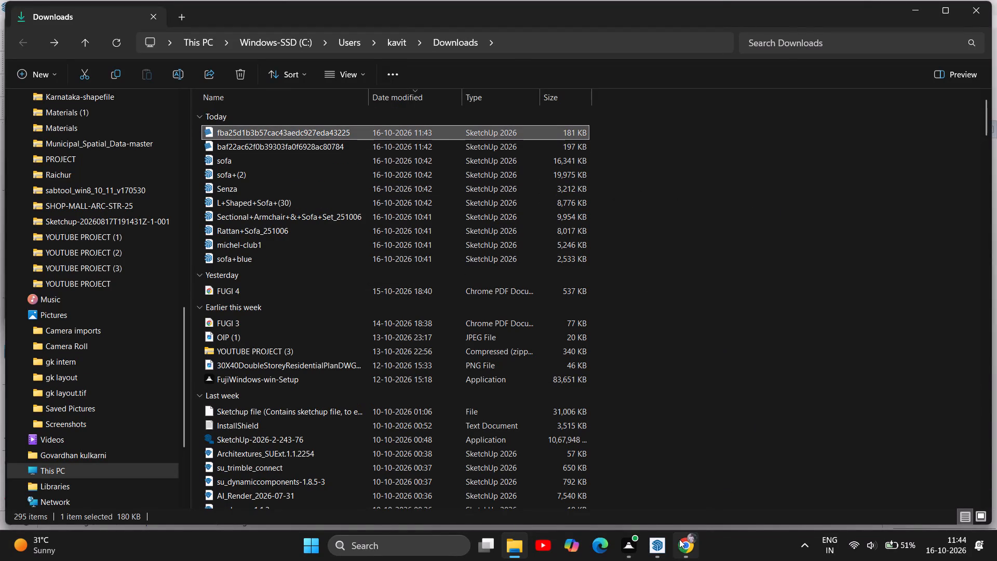
Switch to SketchUp, restart the import and expand the group of today's files in the Downloads folder.
{"action": "left_click", "coordinate": [655, 545]}
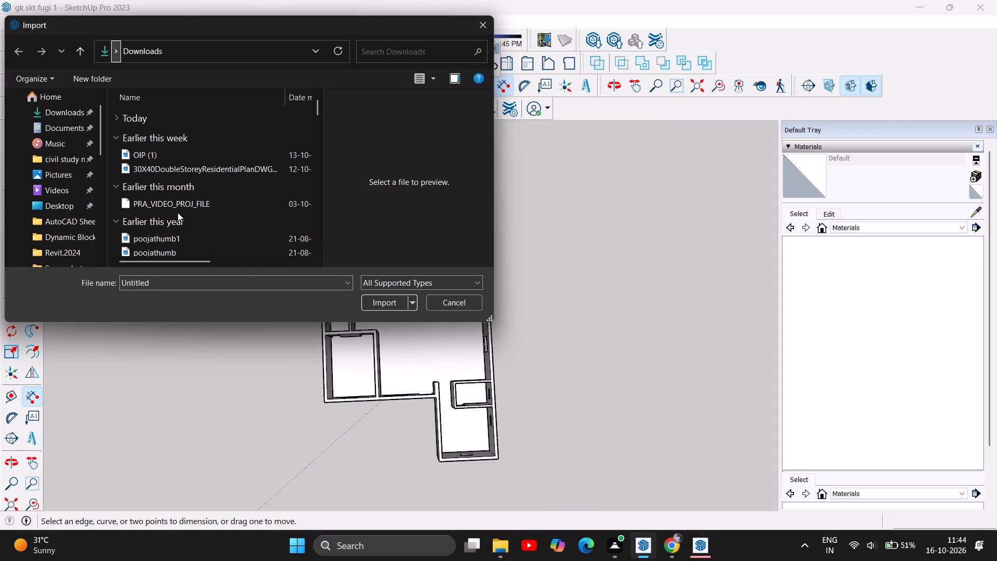
{"action": "left_click", "coordinate": [481, 18]}
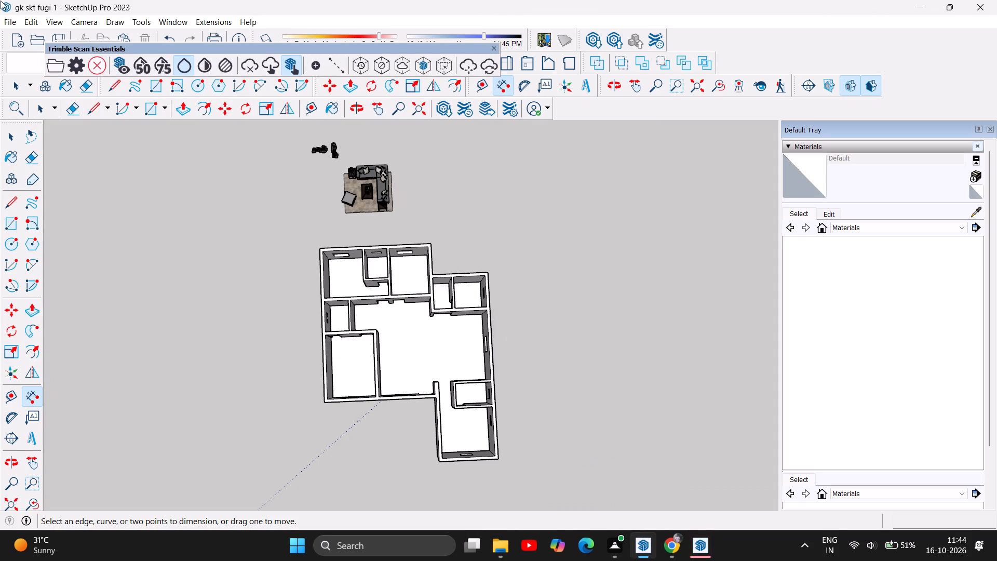
{"action": "left_click", "coordinate": [8, 21]}
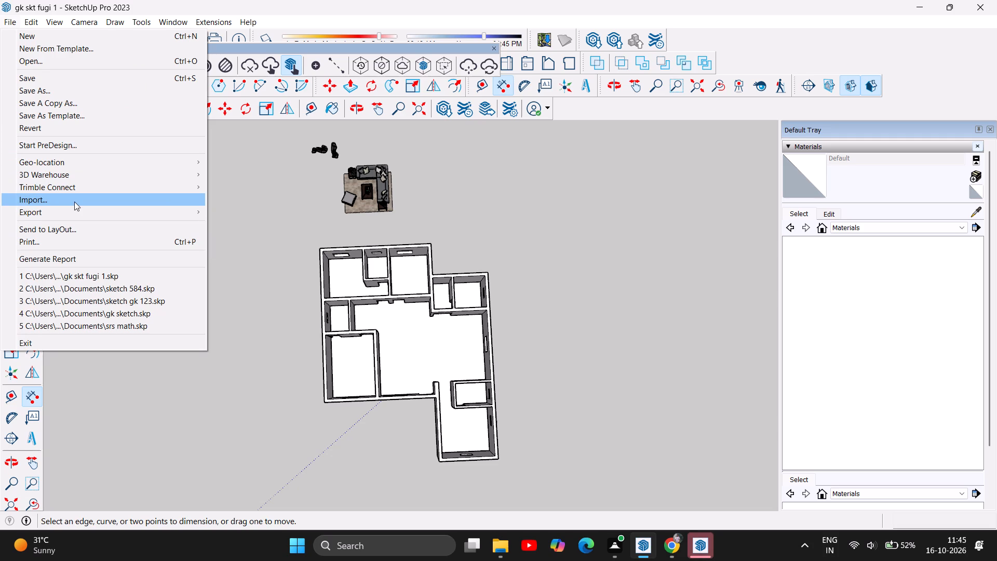
{"action": "left_click", "coordinate": [74, 202]}
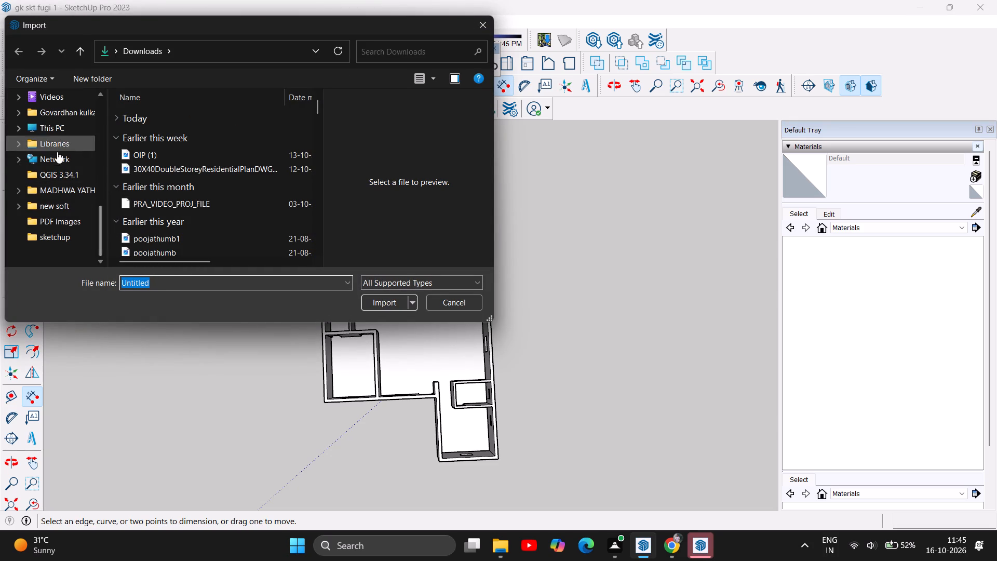
{"action": "scroll", "coordinate": [57, 204], "scroll_direction": "up", "scroll_amount": 3}
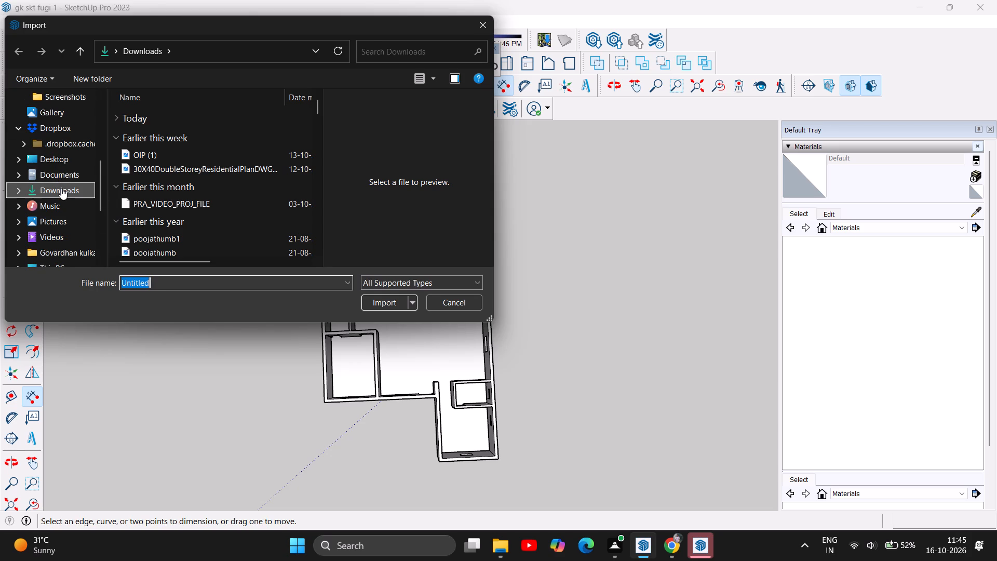
{"action": "left_click", "coordinate": [62, 189]}
{"action": "scroll", "coordinate": [206, 184], "scroll_direction": "up", "scroll_amount": 3}
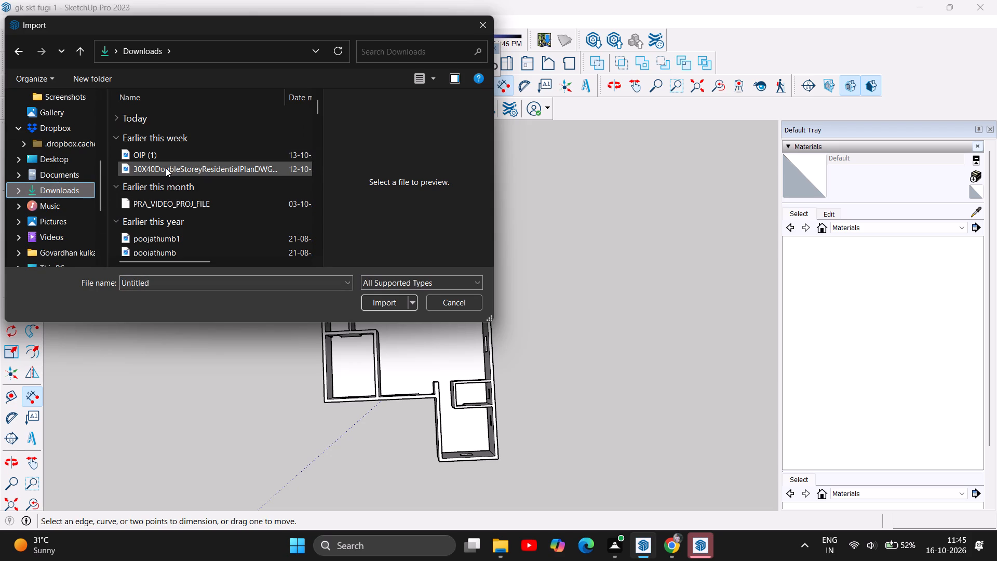
{"action": "scroll", "coordinate": [187, 158], "scroll_direction": "down", "scroll_amount": 1}
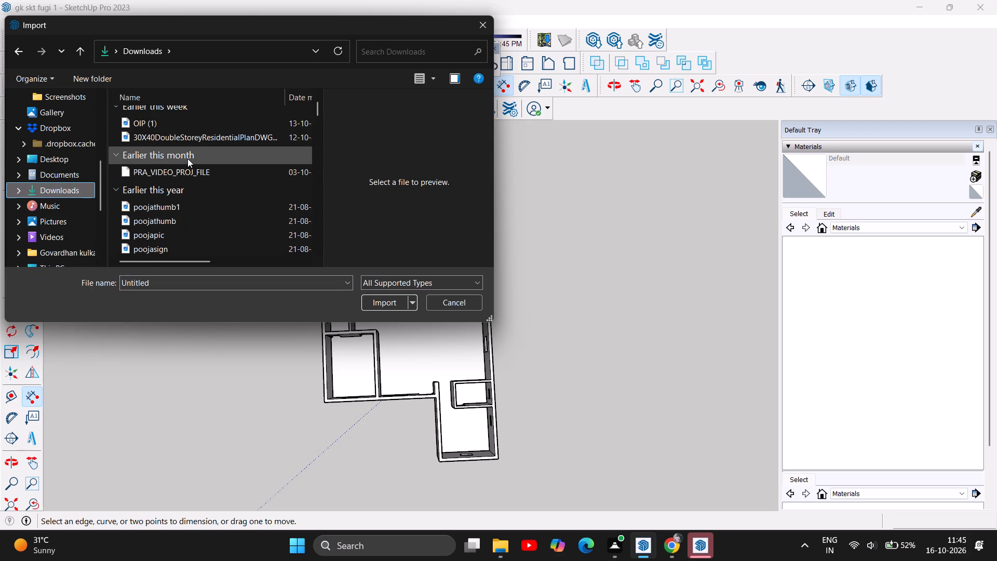
{"action": "scroll", "coordinate": [187, 158], "scroll_direction": "up", "scroll_amount": 1}
{"action": "left_click", "coordinate": [119, 123]}
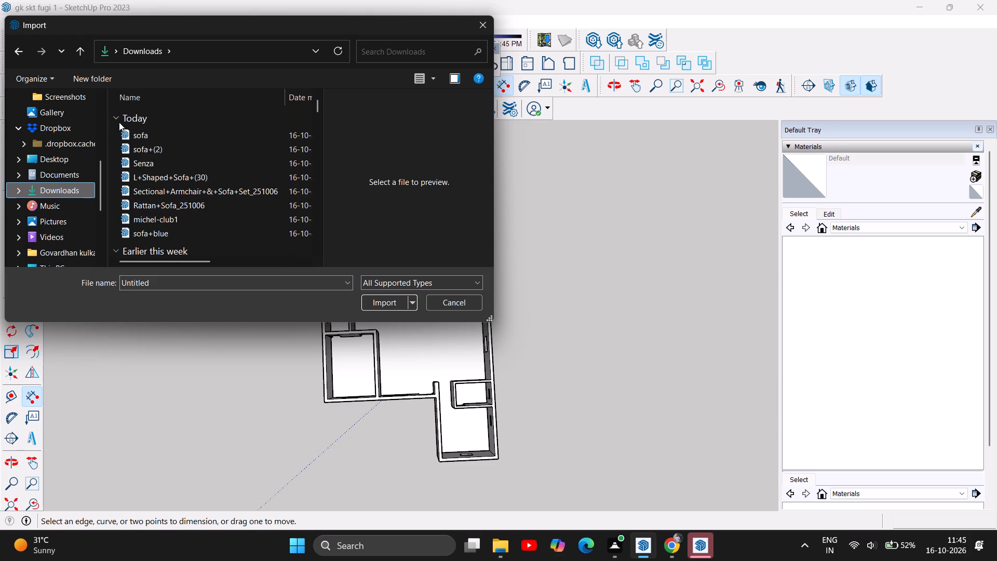
{"action": "scroll", "coordinate": [191, 160], "scroll_direction": "up", "scroll_amount": 1}
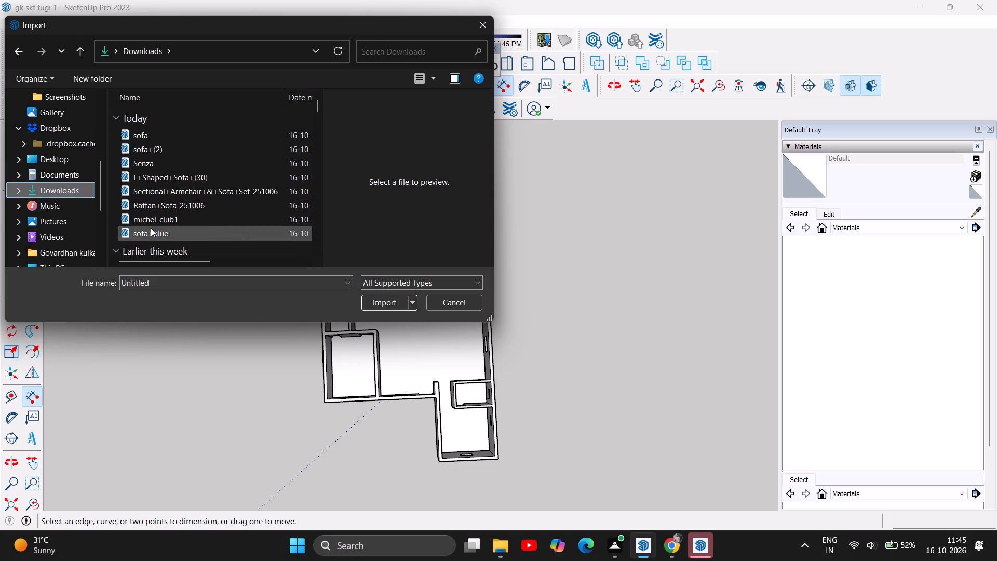
Preview the SketchUp files downloaded today, from sofa to sofa+blue, in search of the tile material.
{"action": "left_click", "coordinate": [161, 220]}
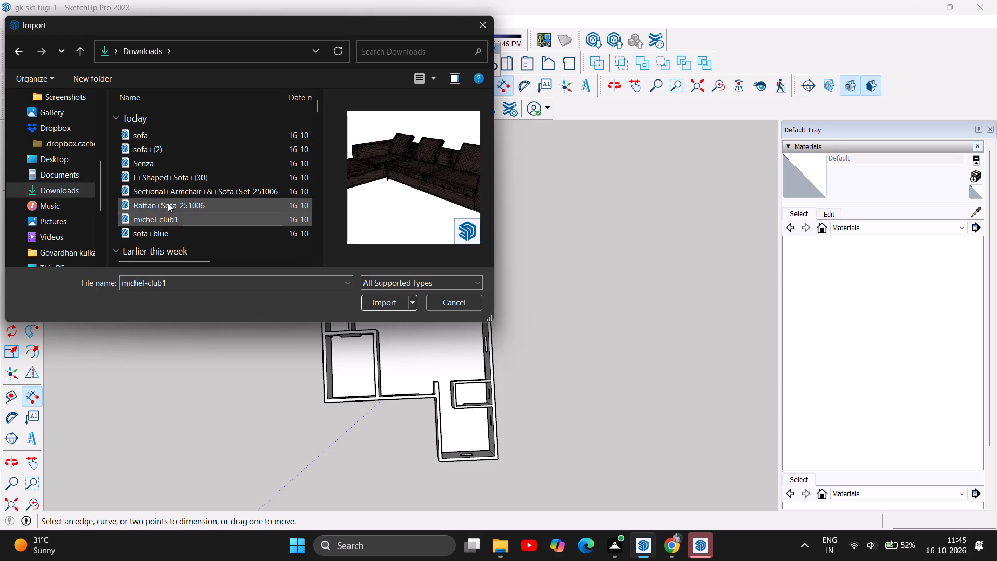
{"action": "left_click", "coordinate": [168, 203]}
{"action": "left_click", "coordinate": [185, 192]}
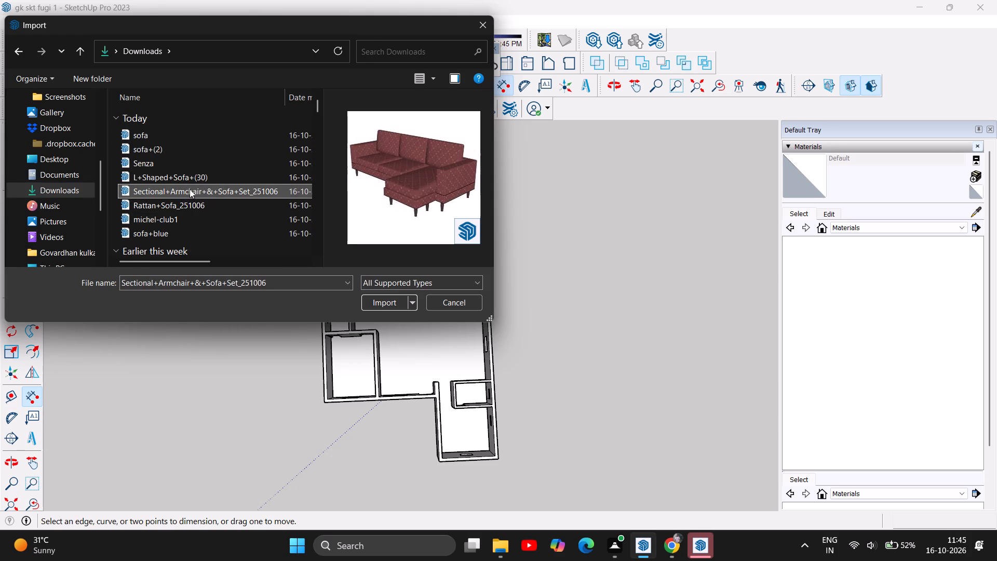
{"action": "left_click", "coordinate": [187, 179]}
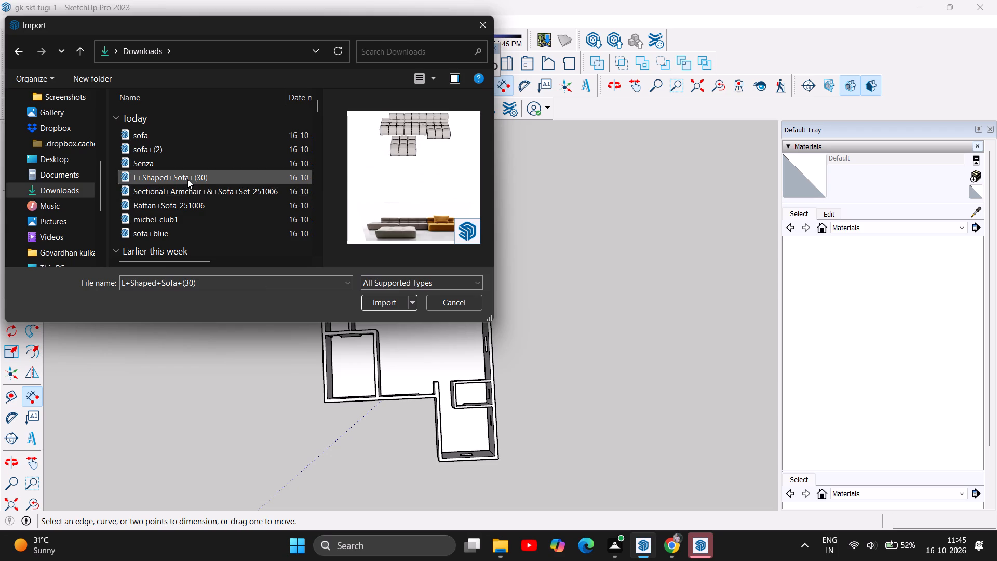
{"action": "left_click", "coordinate": [172, 156]}
{"action": "left_click", "coordinate": [180, 151]}
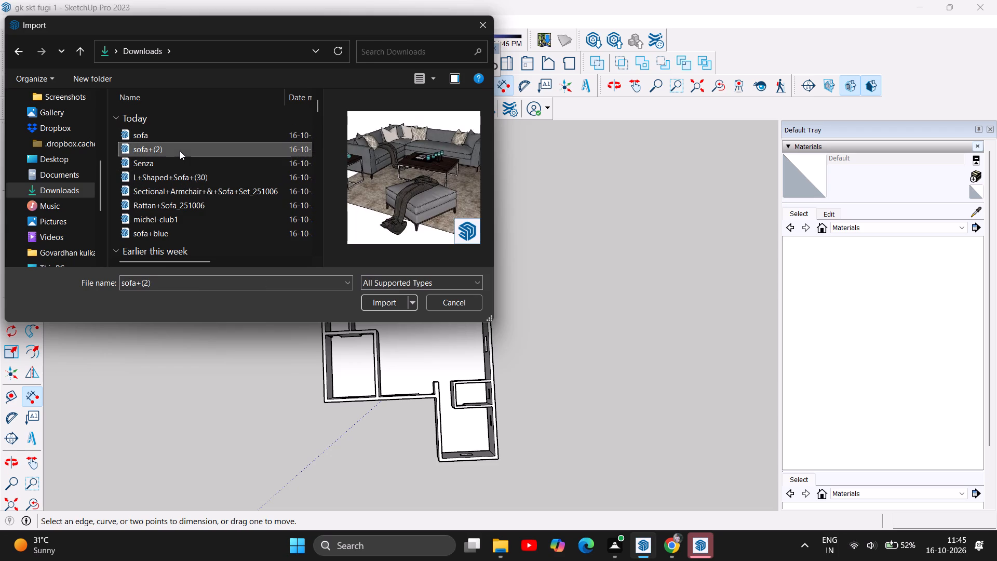
{"action": "left_click", "coordinate": [157, 138]}
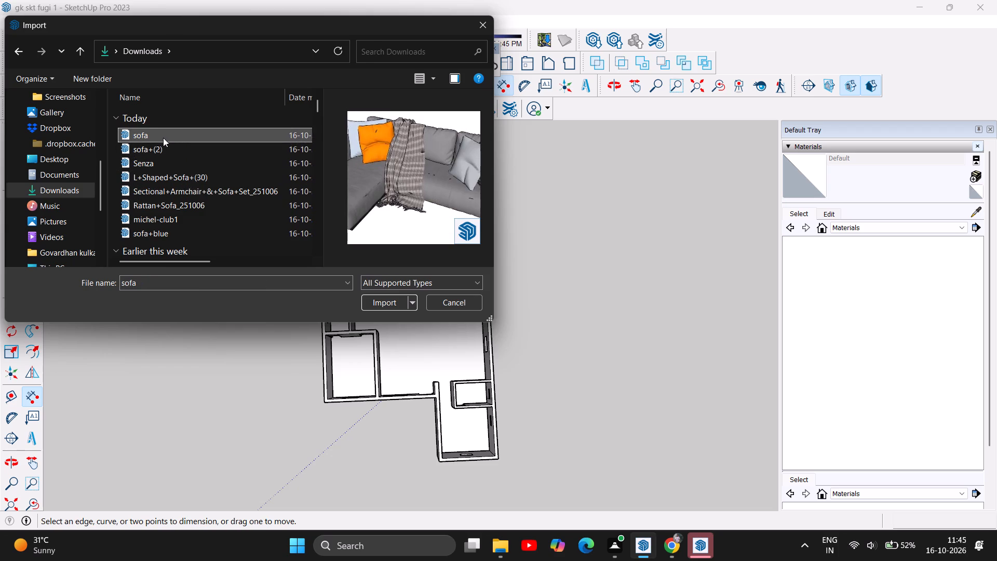
{"action": "left_click", "coordinate": [145, 202]}
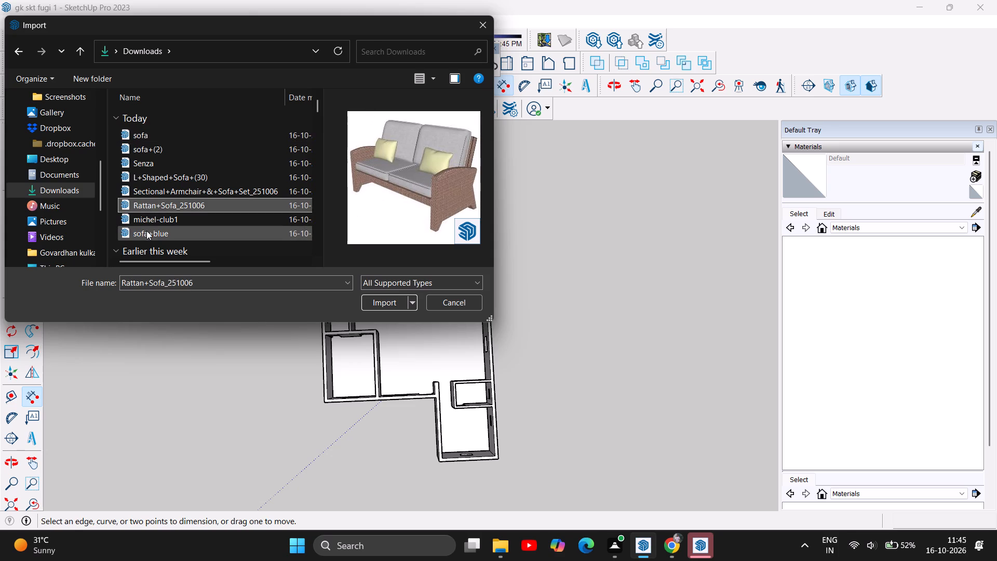
{"action": "left_click", "coordinate": [155, 220]}
{"action": "left_click", "coordinate": [155, 235]}
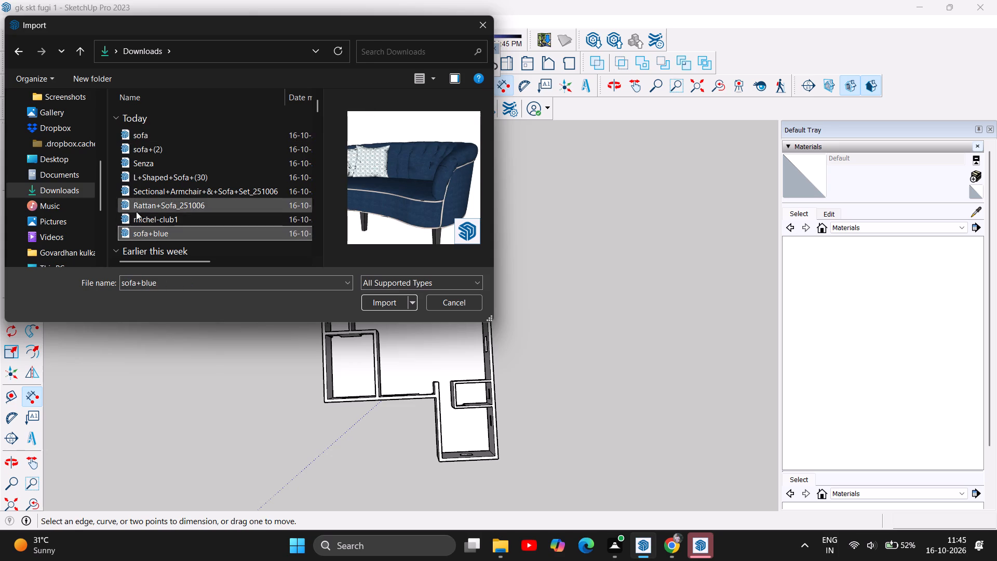
Look for the tile material in the Documents, Desktop, Dropbox, Gallery, Screenshots and Network locations, and close the import.
{"action": "left_click", "coordinate": [45, 178]}
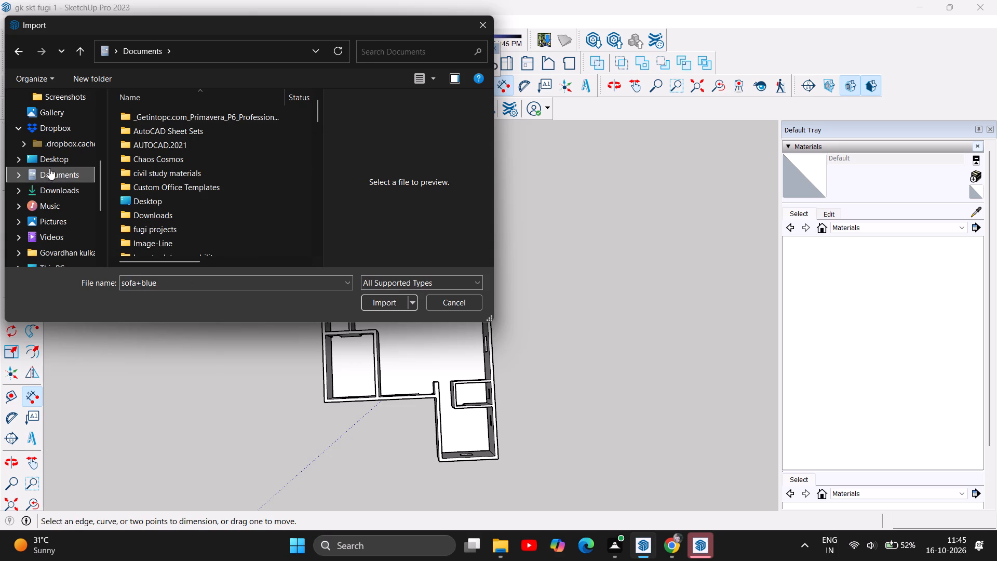
{"action": "left_click", "coordinate": [49, 155]}
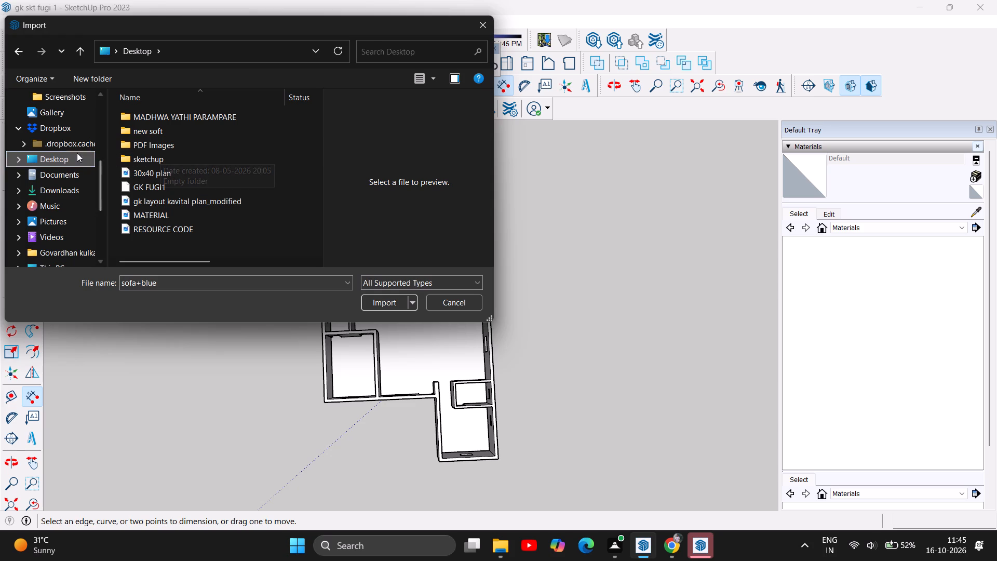
{"action": "left_click", "coordinate": [72, 146]}
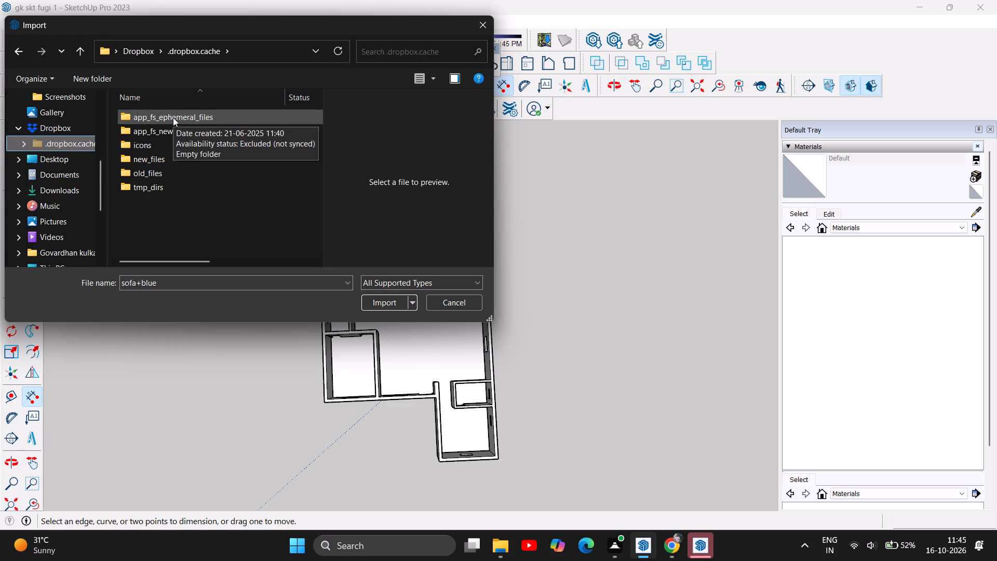
{"action": "left_click", "coordinate": [144, 158]}
{"action": "left_click", "coordinate": [144, 158]}
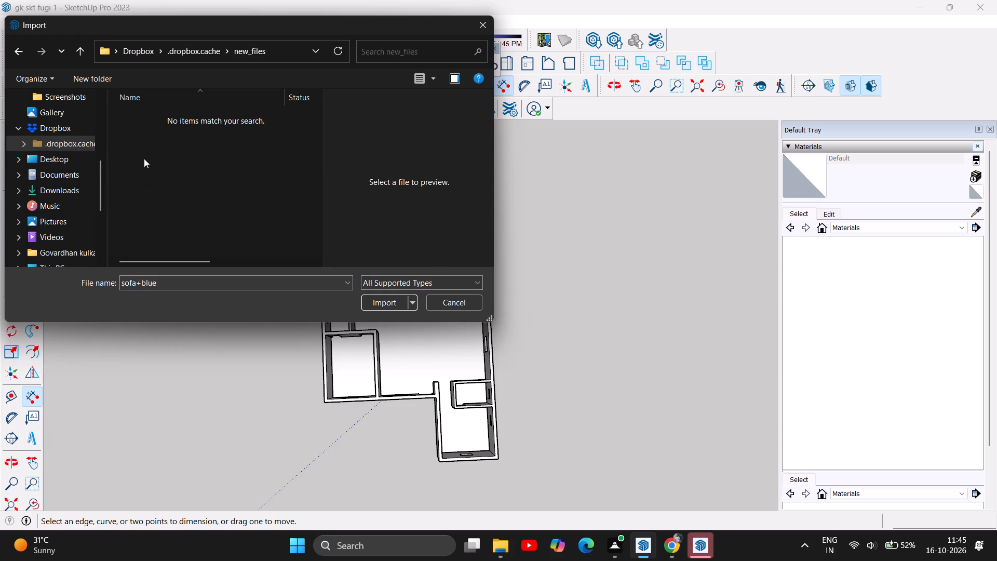
{"action": "left_click", "coordinate": [56, 130]}
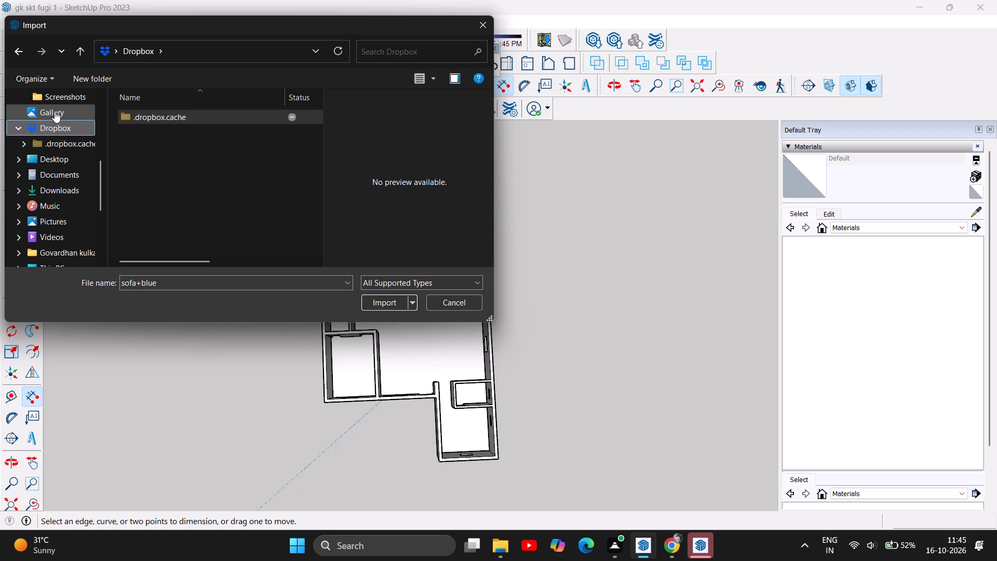
{"action": "left_click", "coordinate": [55, 111]}
{"action": "left_click", "coordinate": [63, 98]}
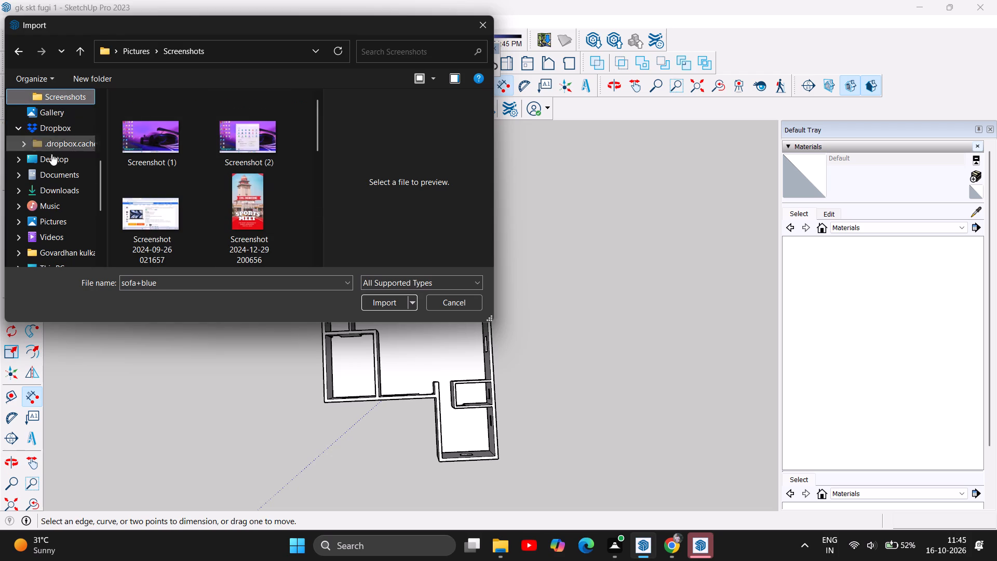
{"action": "scroll", "coordinate": [64, 194], "scroll_direction": "down", "scroll_amount": 1}
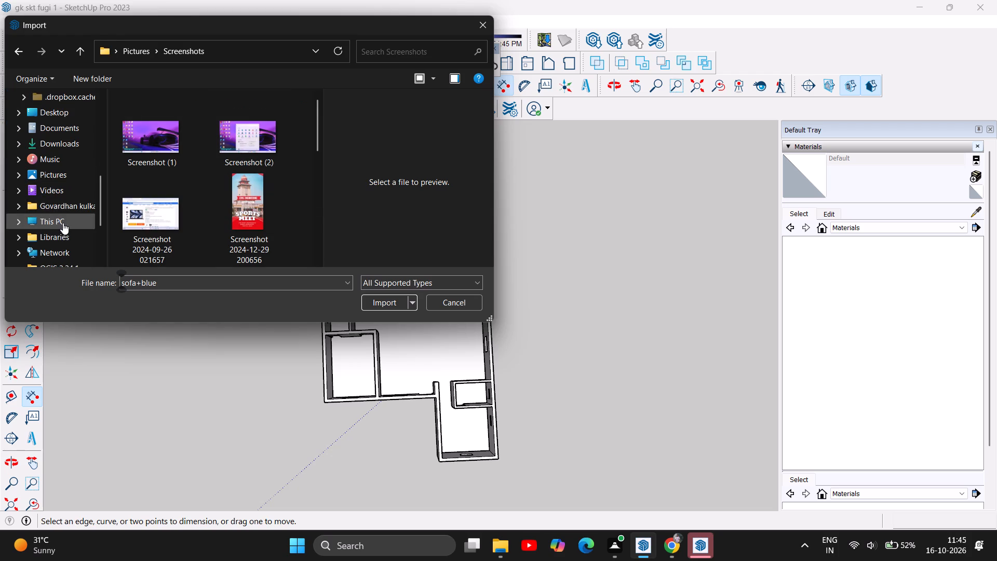
{"action": "scroll", "coordinate": [68, 218], "scroll_direction": "down", "scroll_amount": 1}
{"action": "left_click", "coordinate": [55, 202]}
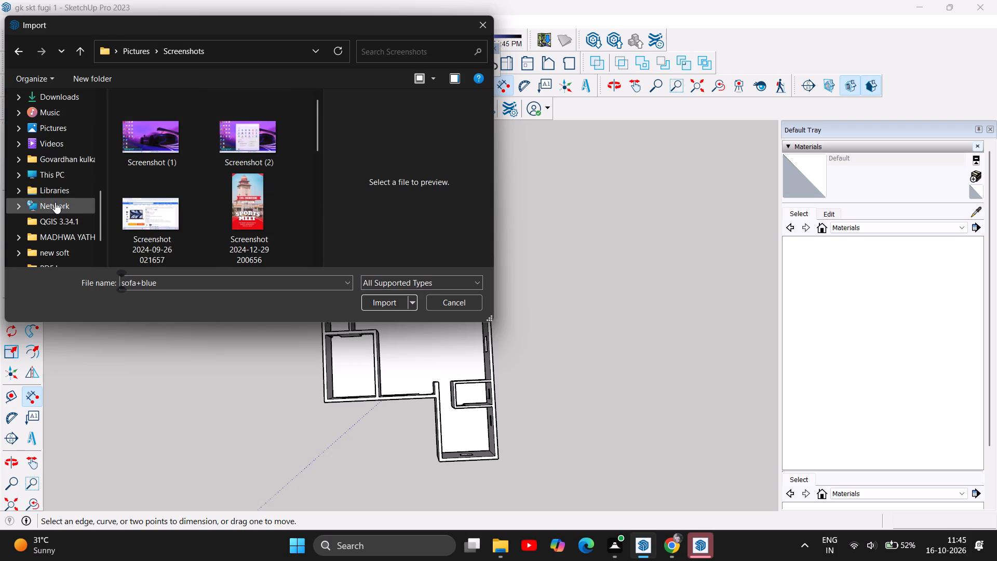
{"action": "left_click", "coordinate": [486, 22]}
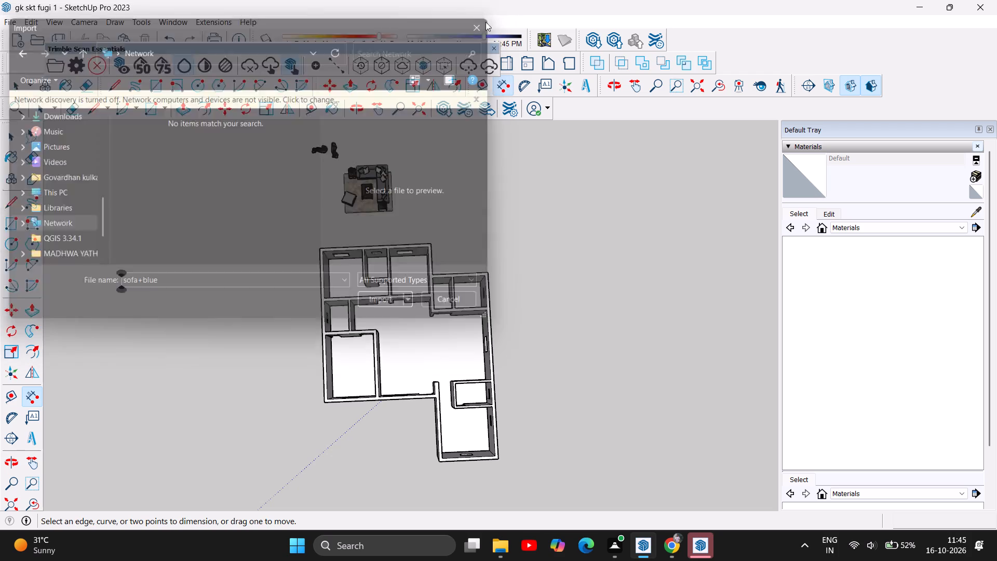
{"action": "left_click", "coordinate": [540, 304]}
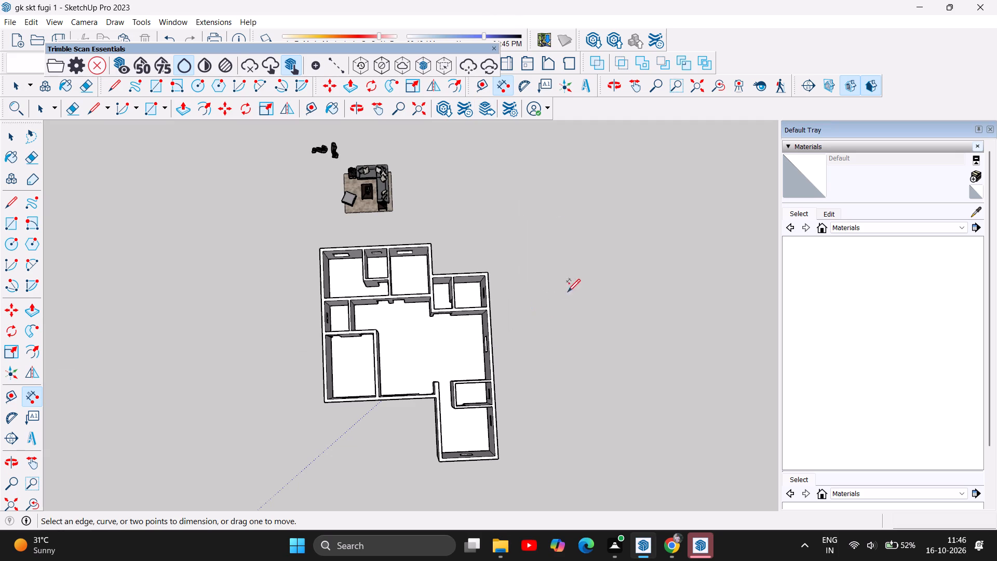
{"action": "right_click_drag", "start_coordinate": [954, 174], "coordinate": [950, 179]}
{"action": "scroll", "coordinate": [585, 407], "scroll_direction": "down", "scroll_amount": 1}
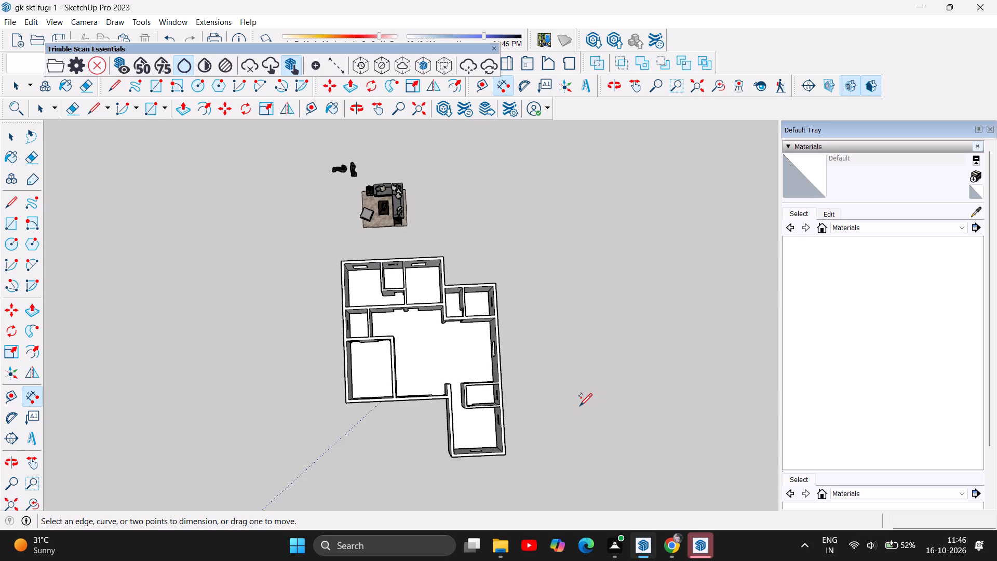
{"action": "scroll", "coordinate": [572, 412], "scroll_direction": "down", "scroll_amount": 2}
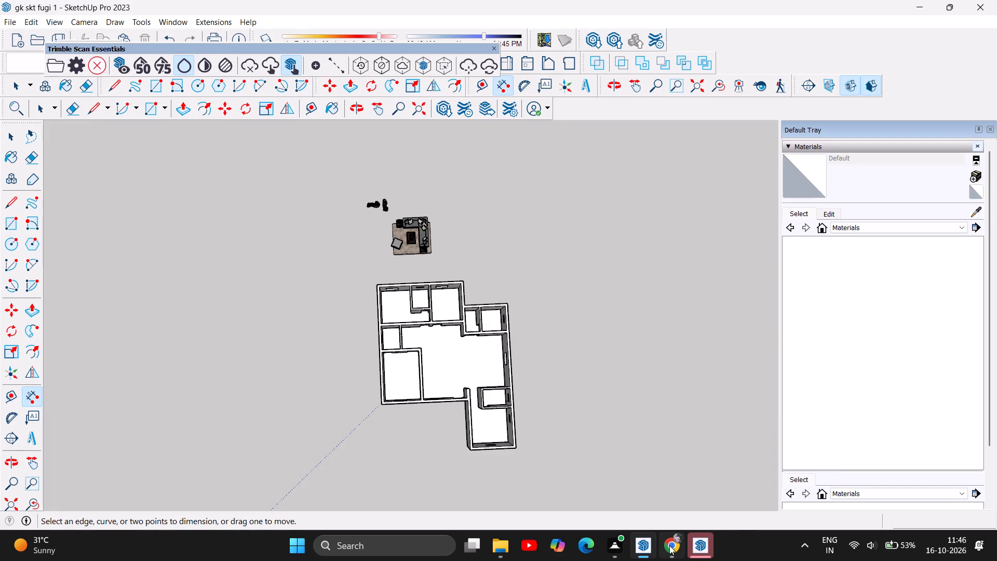
Switch to Chrome, download the Black Tiles material from 3D Warehouse and show the downloaded file in its folder.
{"action": "left_click", "coordinate": [669, 493]}
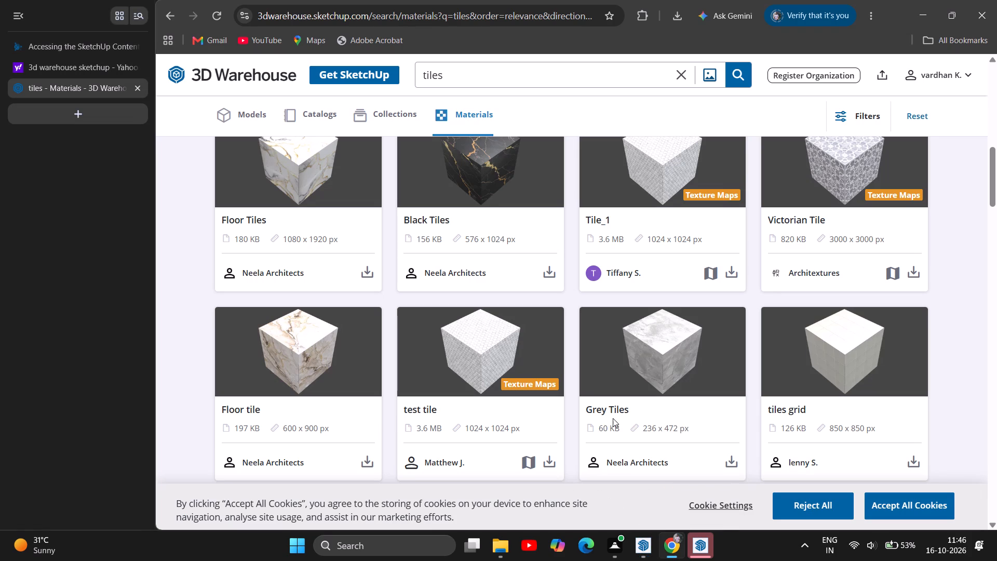
{"action": "scroll", "coordinate": [673, 385], "scroll_direction": "up", "scroll_amount": 3}
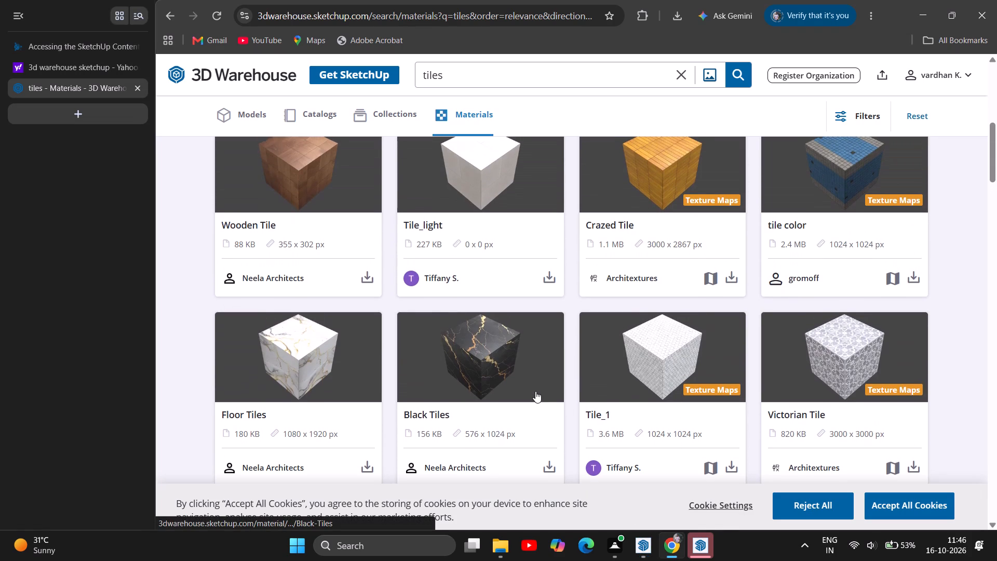
{"action": "scroll", "coordinate": [545, 387], "scroll_direction": "down", "scroll_amount": 1}
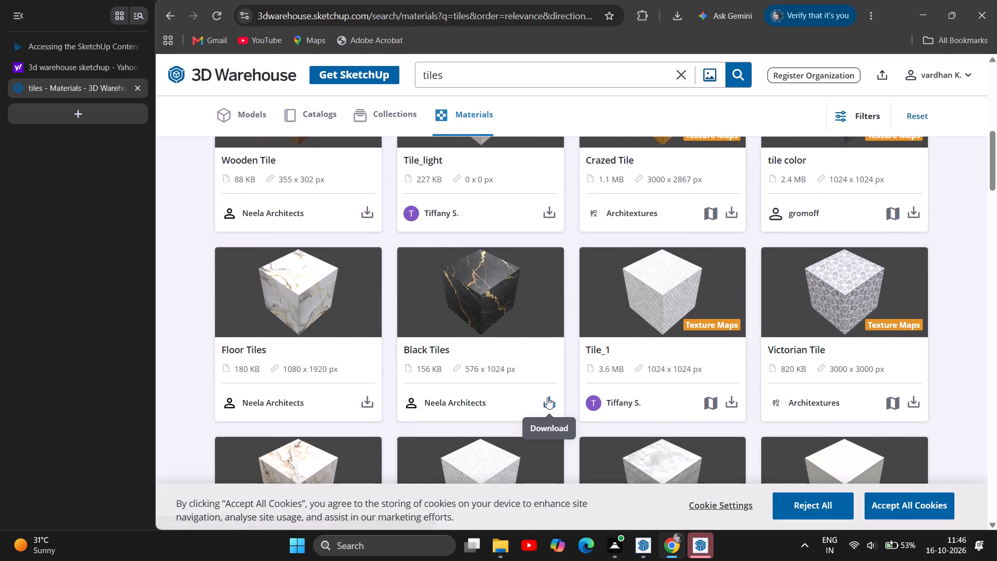
{"action": "left_click", "coordinate": [547, 397]}
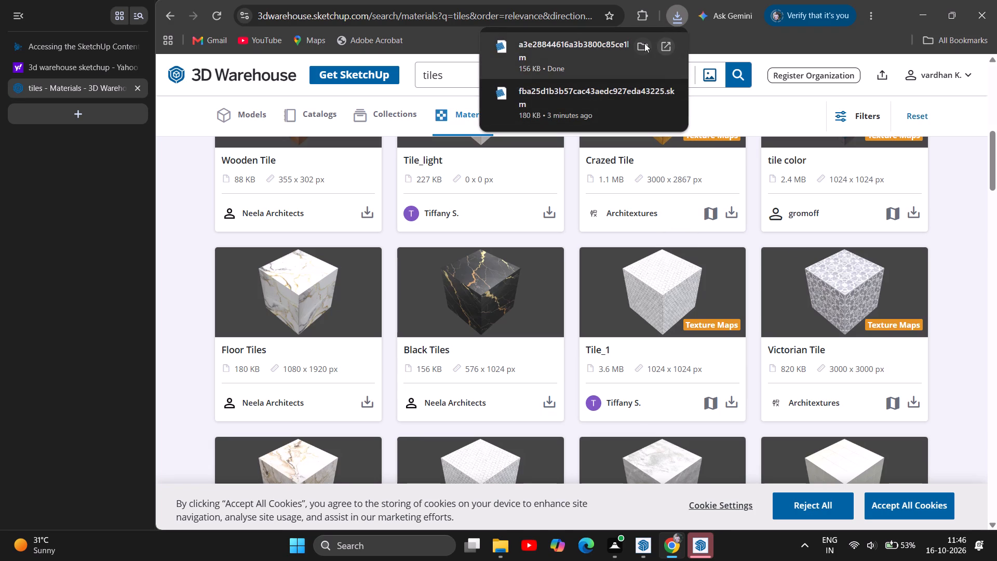
{"action": "right_click", "coordinate": [503, 50]}
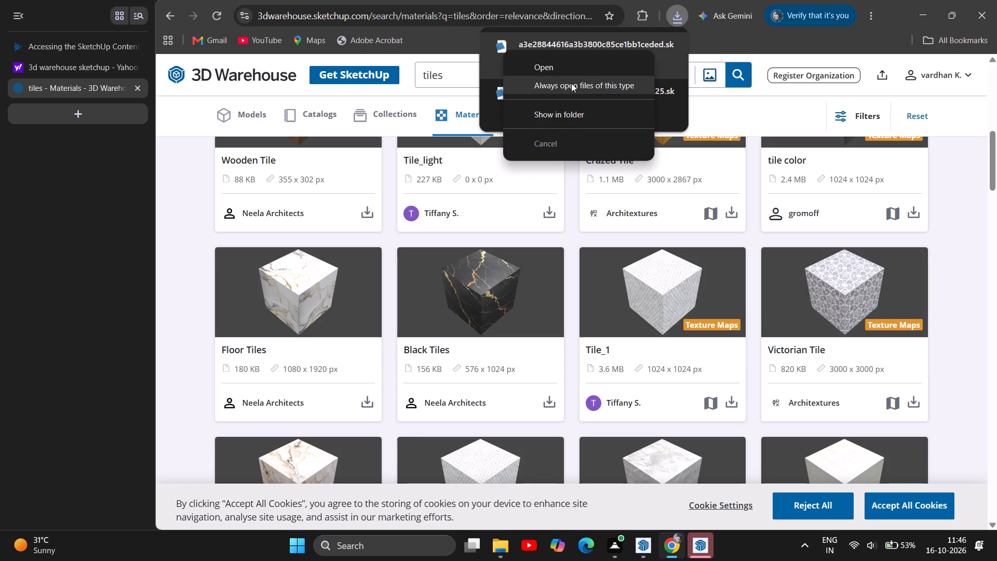
{"action": "left_click", "coordinate": [573, 110]}
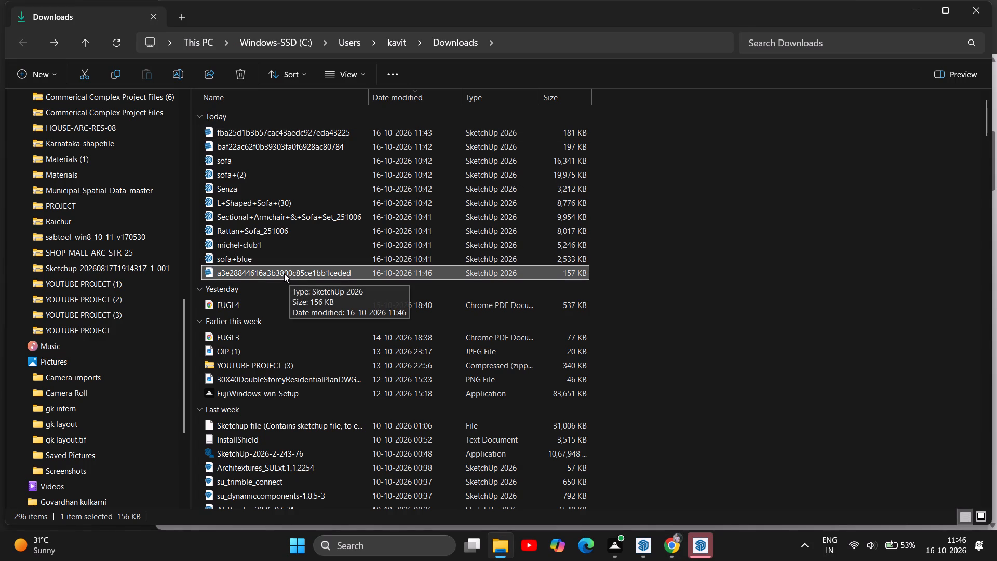
Create a folder named "sketchup familys" in Downloads and check inside it.
{"action": "left_click", "coordinate": [29, 78]}
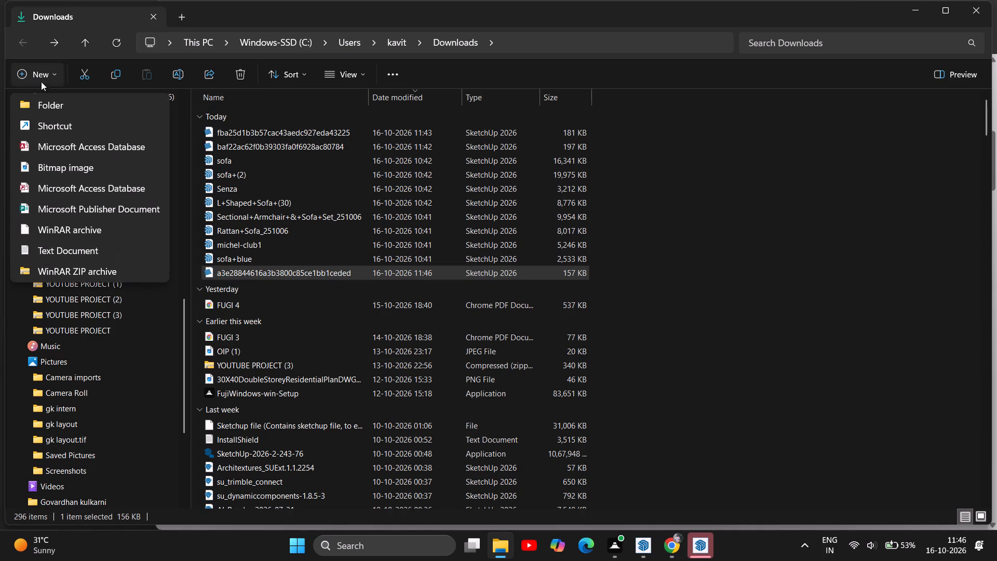
{"action": "left_click", "coordinate": [69, 104]}
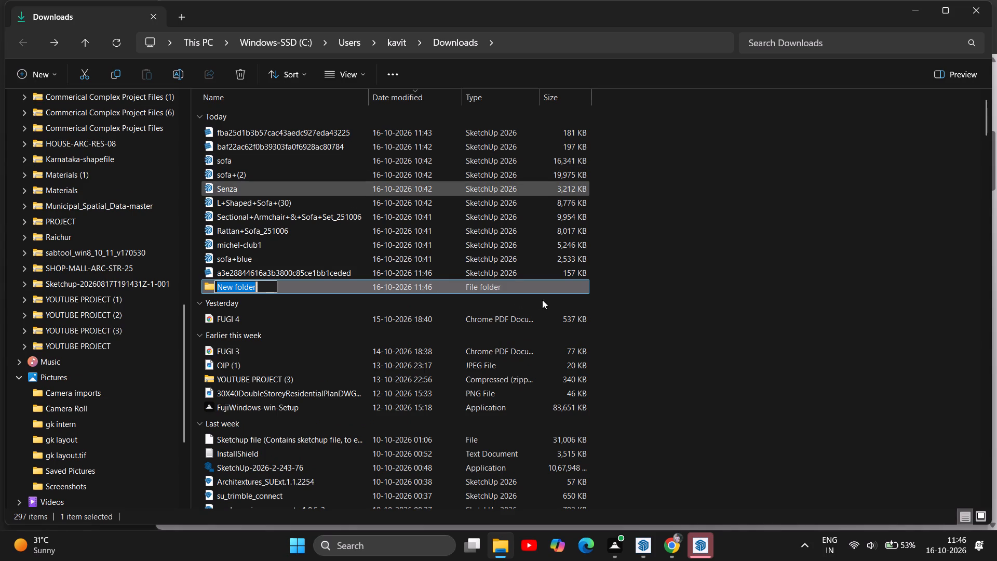
{"action": "key", "text": "BackSpace"}
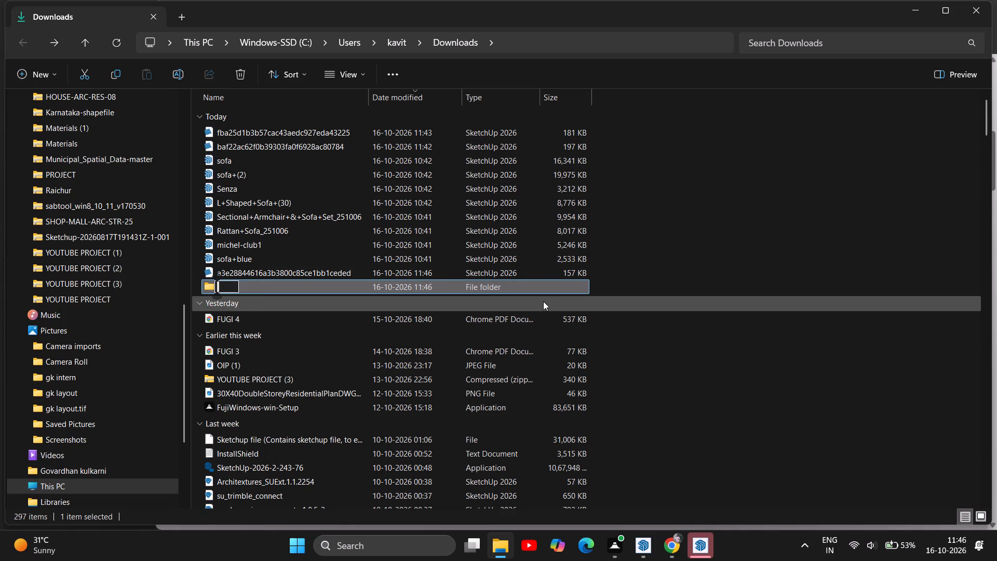
{"action": "key", "text": "a"}
{"action": "key", "text": "BackSpace"}
{"action": "type", "text": "sketch"}
{"action": "type", "text": "up"}
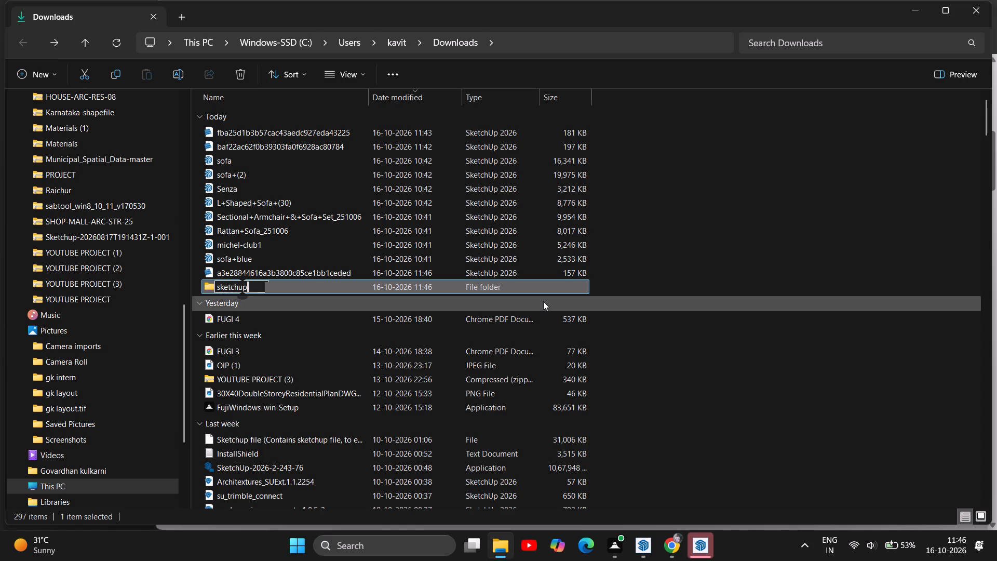
{"action": "key", "text": "space"}
{"action": "type", "text": "familys"}
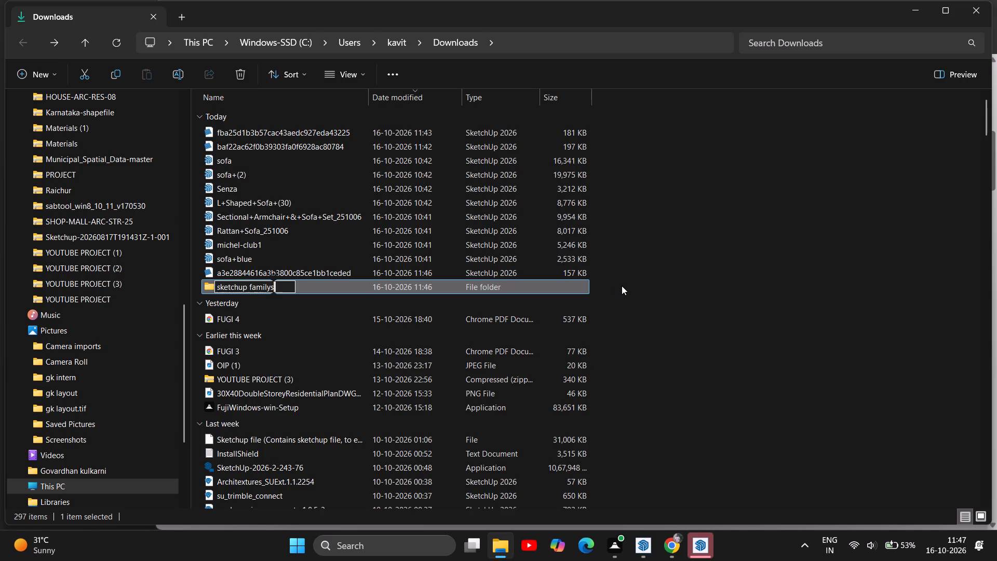
{"action": "key", "text": "Return"}
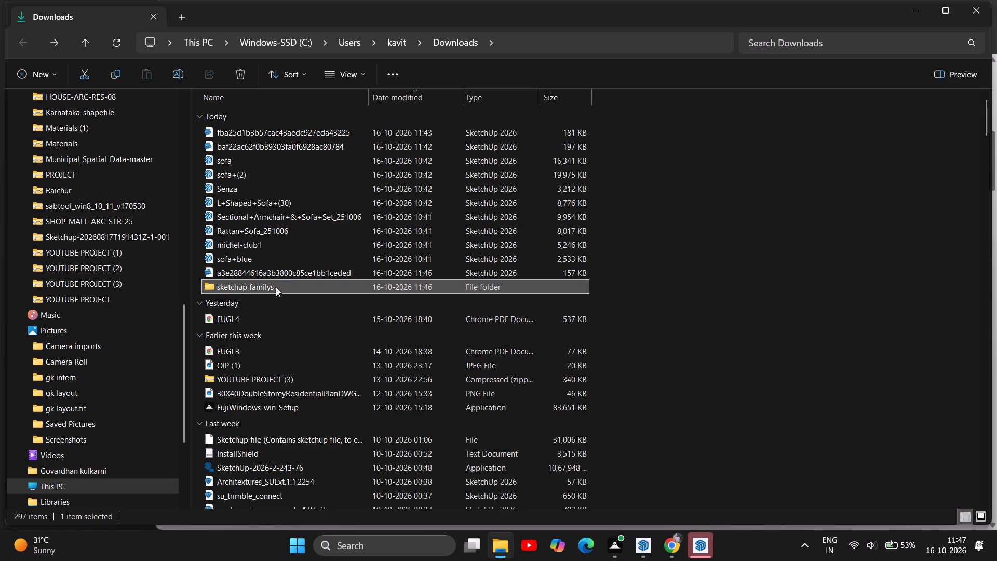
{"action": "double_click", "coordinate": [266, 283]}
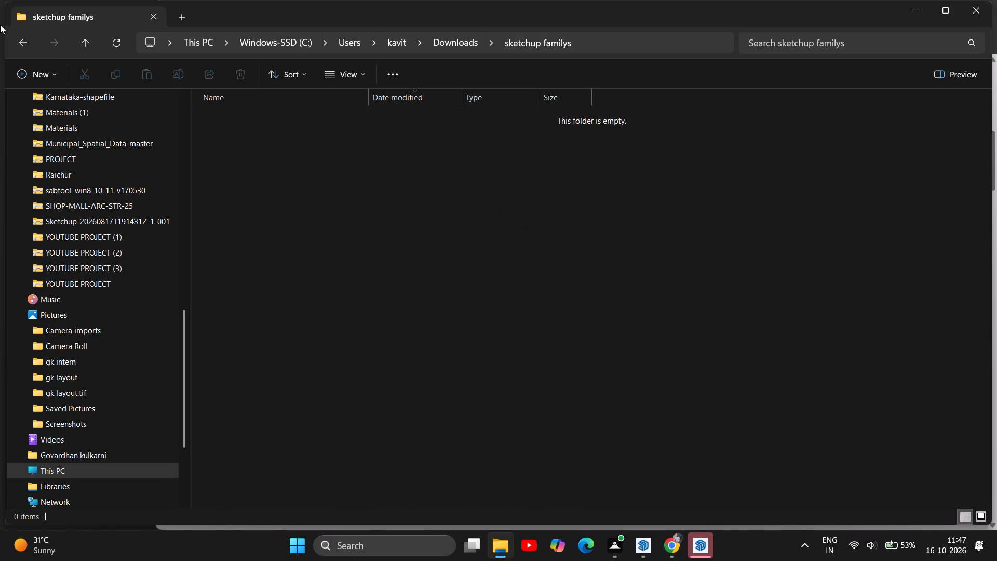
{"action": "left_click", "coordinate": [16, 49]}
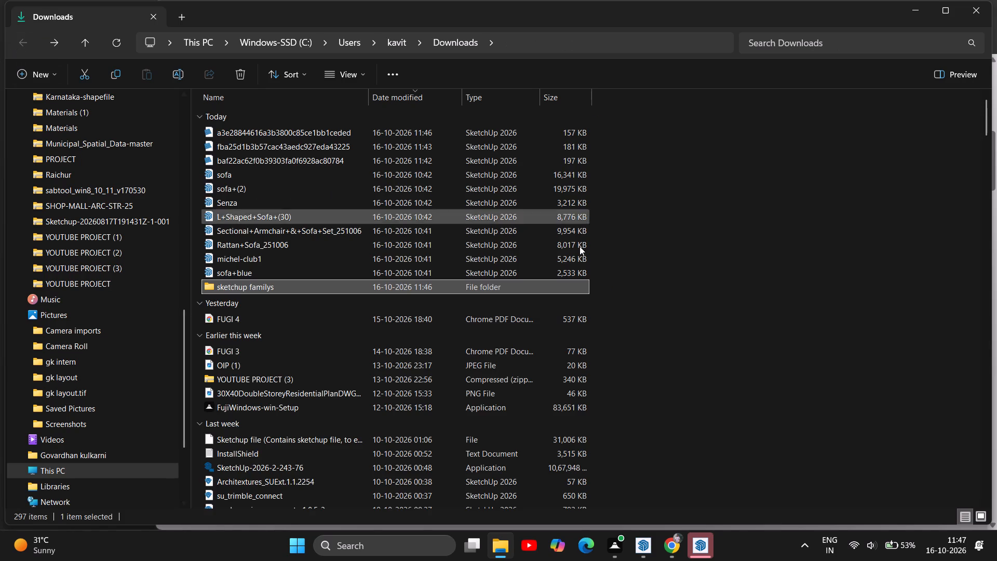
Move all of today's downloaded SketchUp files, including the three material files and the sofa models, into the sketchup familys folder.
{"action": "left_click", "coordinate": [294, 130]}
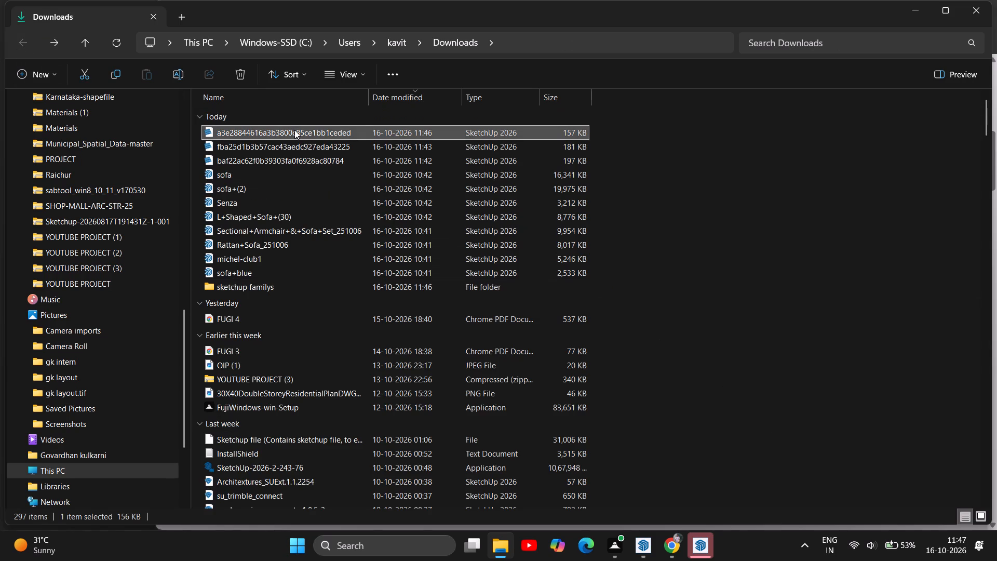
{"action": "left_click", "coordinate": [239, 139], "text": "shift"}
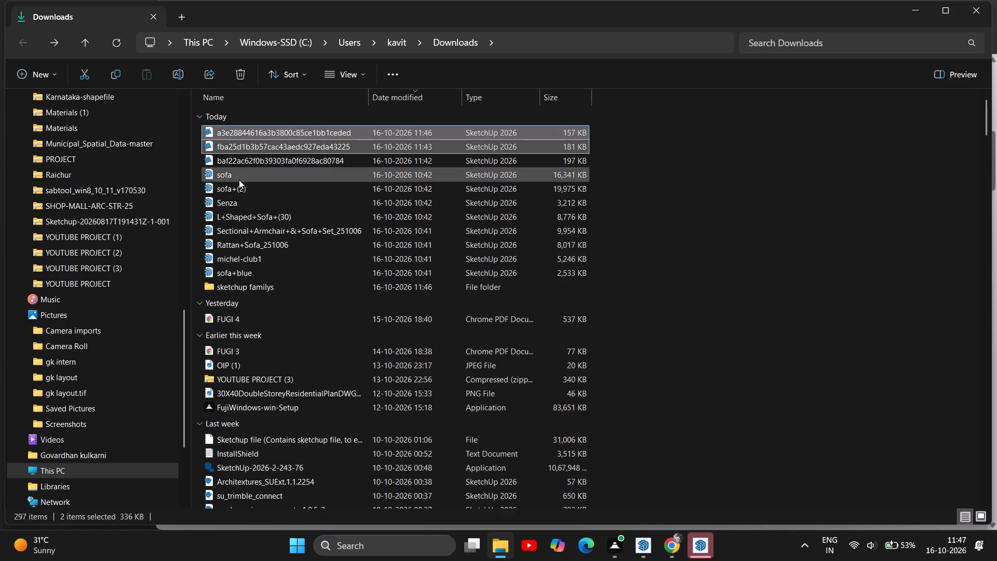
{"action": "left_click", "coordinate": [255, 163], "text": "shift"}
{"action": "left_click", "coordinate": [237, 174], "text": "shift"}
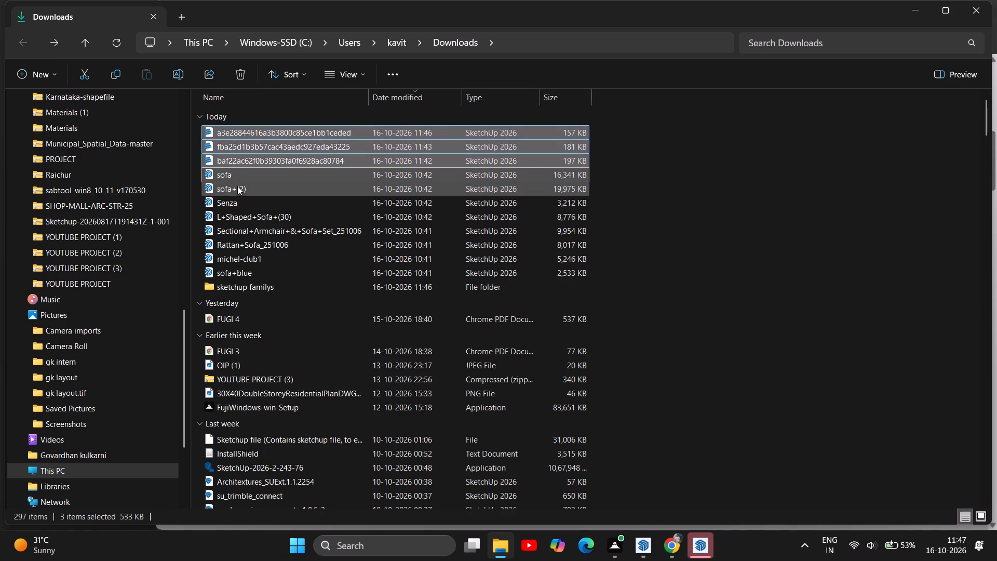
{"action": "left_click", "coordinate": [237, 189], "text": "shift"}
{"action": "left_click", "coordinate": [240, 216], "text": "shift"}
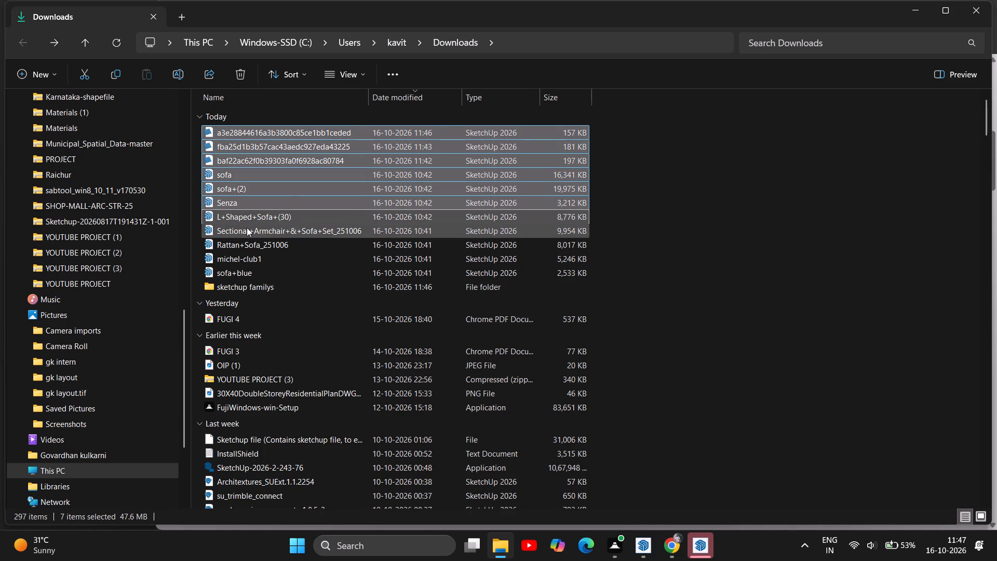
{"action": "left_click", "coordinate": [247, 228], "text": "shift"}
{"action": "left_click", "coordinate": [252, 245], "text": "shift"}
{"action": "left_click", "coordinate": [248, 257], "text": "shift"}
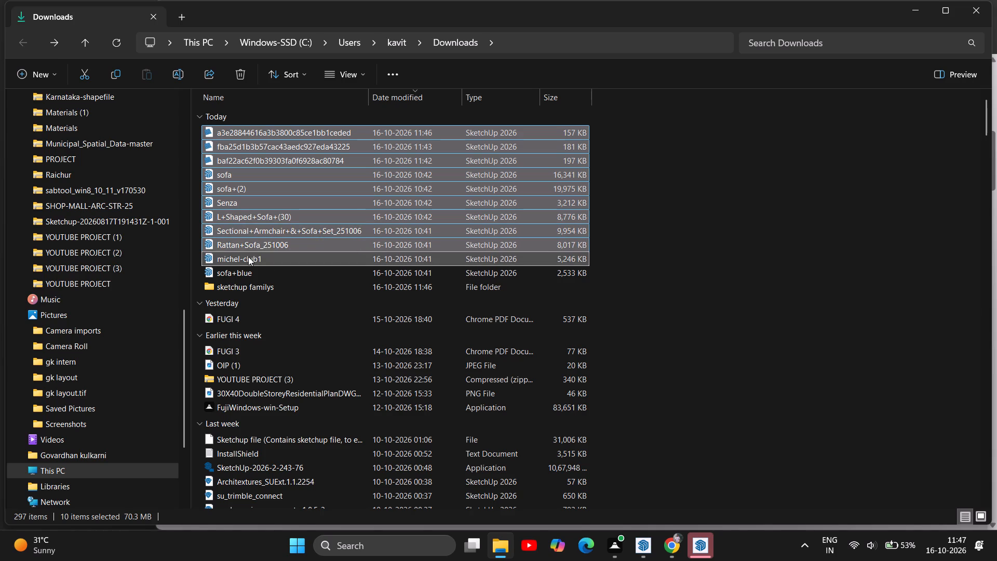
{"action": "left_click", "coordinate": [245, 274], "text": "shift"}
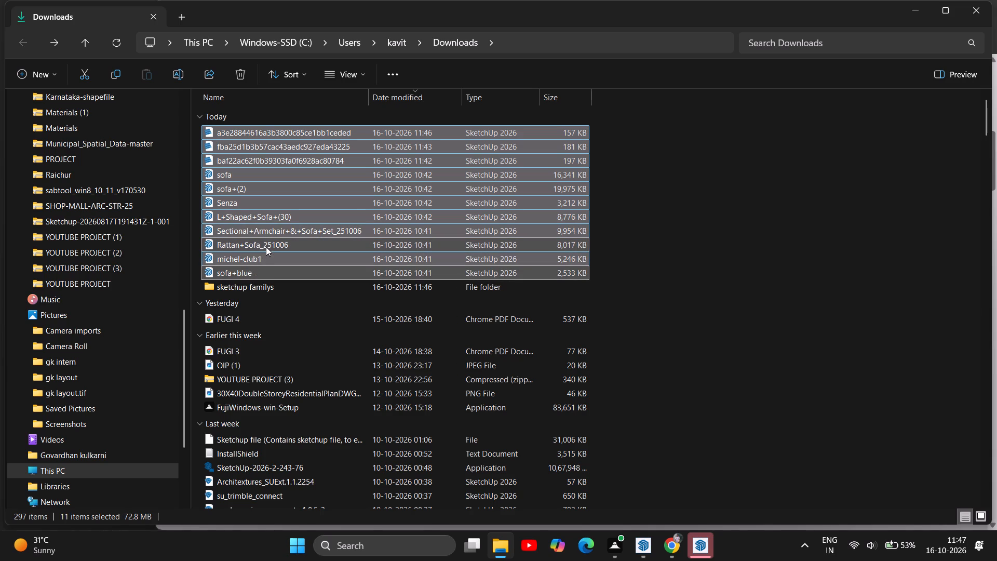
{"action": "left_click", "coordinate": [86, 75]}
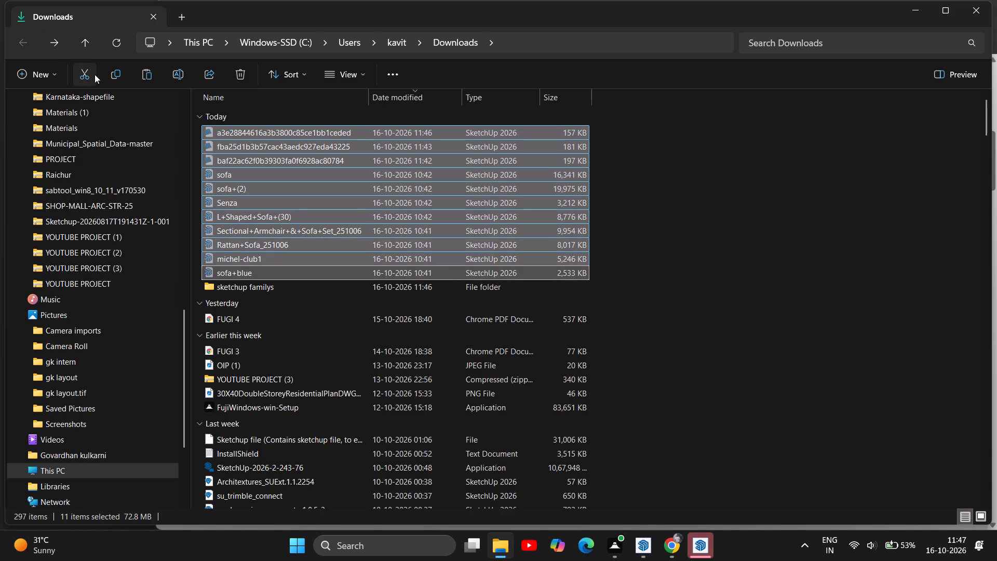
{"action": "left_click", "coordinate": [243, 287]}
{"action": "double_click", "coordinate": [243, 287]}
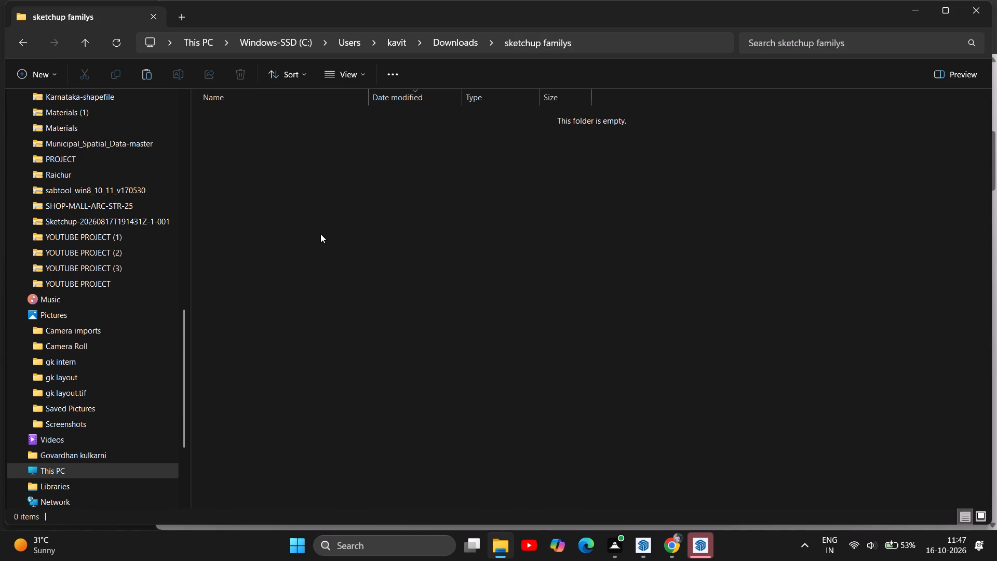
{"action": "key", "text": "ctrl+v"}
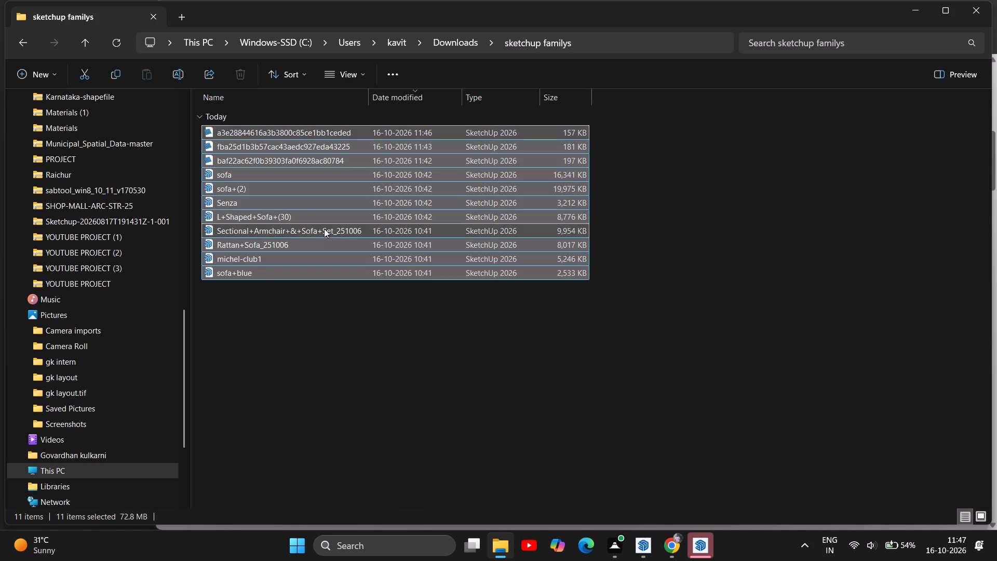
{"action": "left_click", "coordinate": [476, 337]}
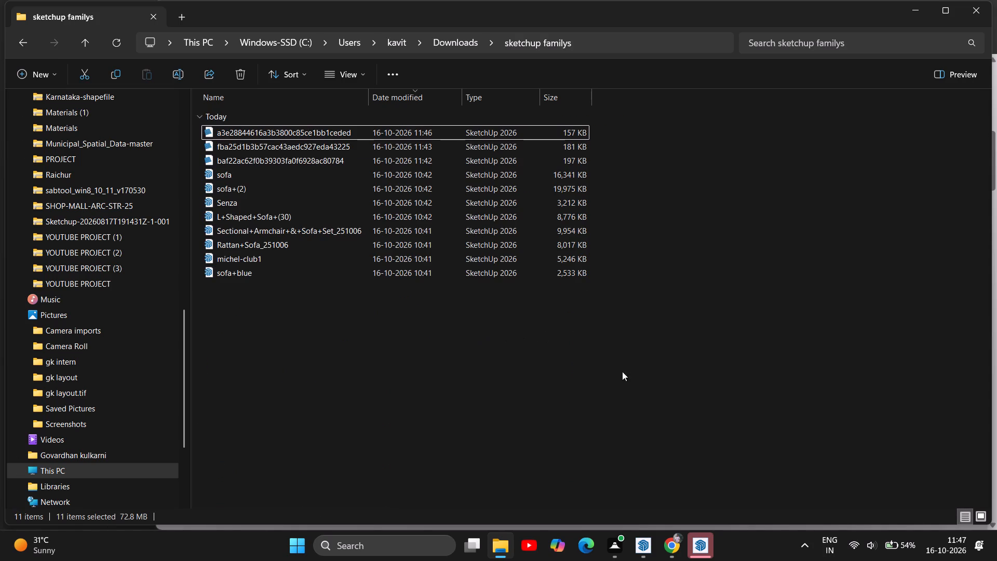
Switch to SketchUp, start an import and preview the files in the sketchup familys folder in search of the tile materials.
{"action": "left_click", "coordinate": [644, 556]}
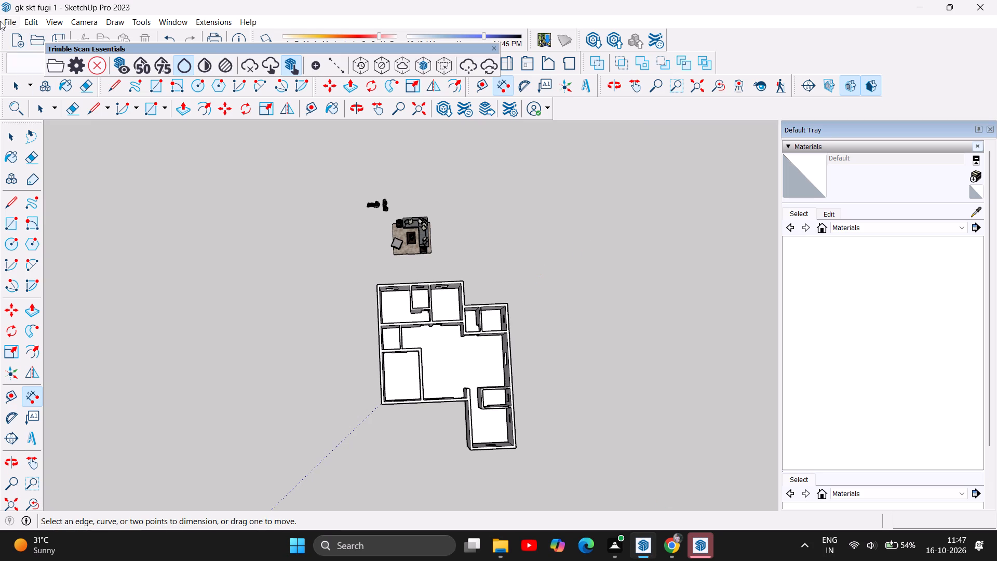
{"action": "left_click", "coordinate": [6, 18]}
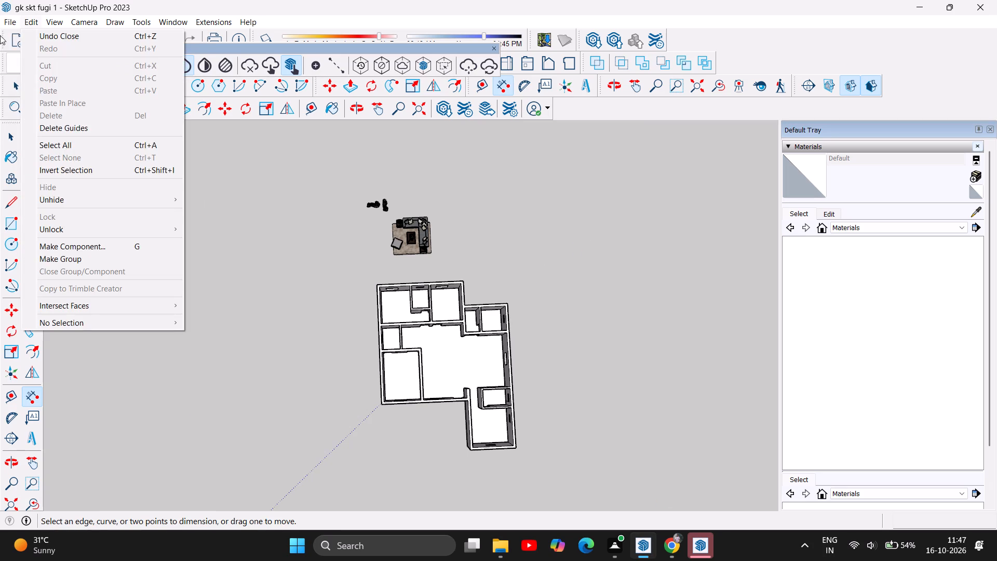
{"action": "left_click", "coordinate": [39, 203]}
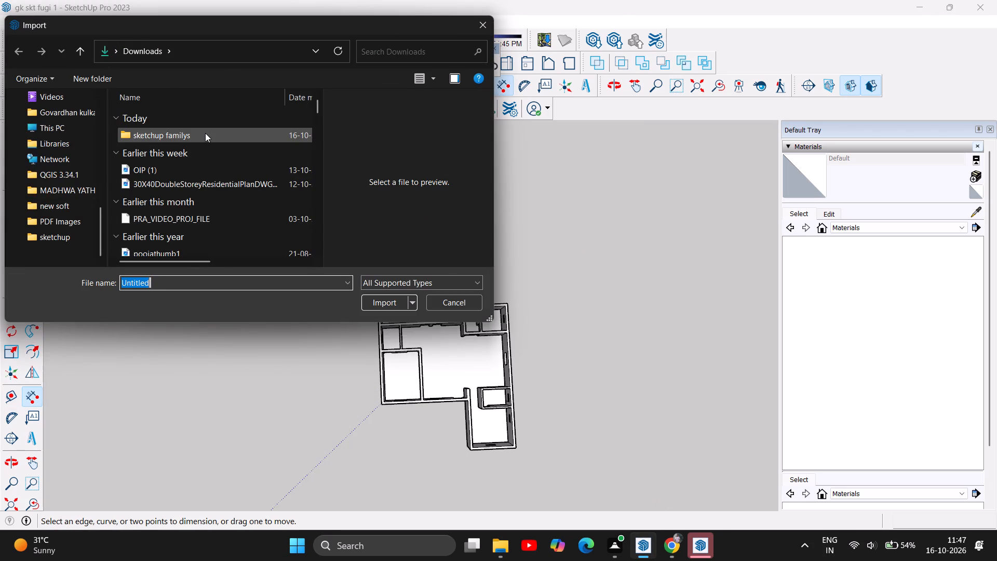
{"action": "left_click", "coordinate": [205, 133]}
{"action": "left_click", "coordinate": [205, 133]}
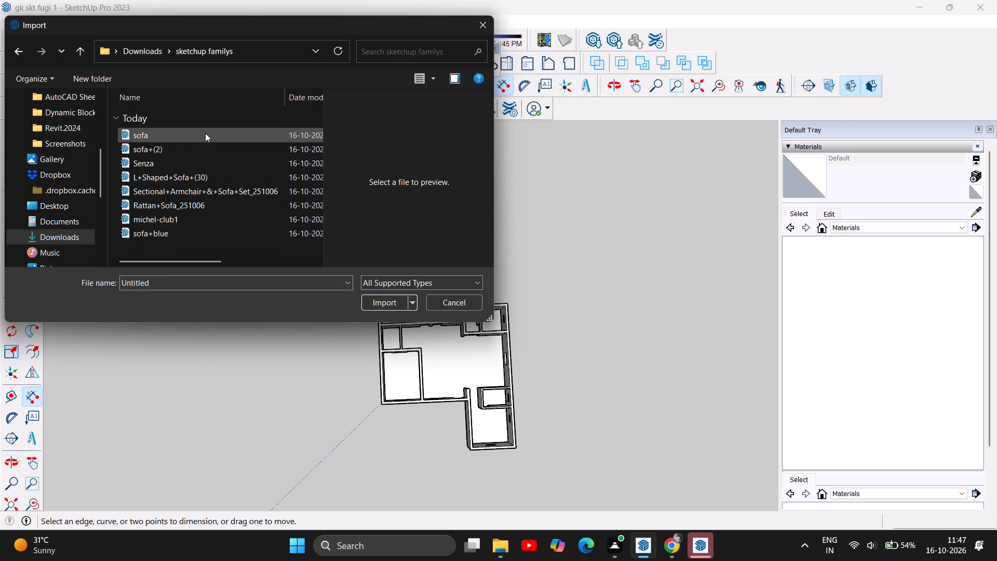
{"action": "left_click", "coordinate": [183, 235]}
{"action": "left_click", "coordinate": [188, 224]}
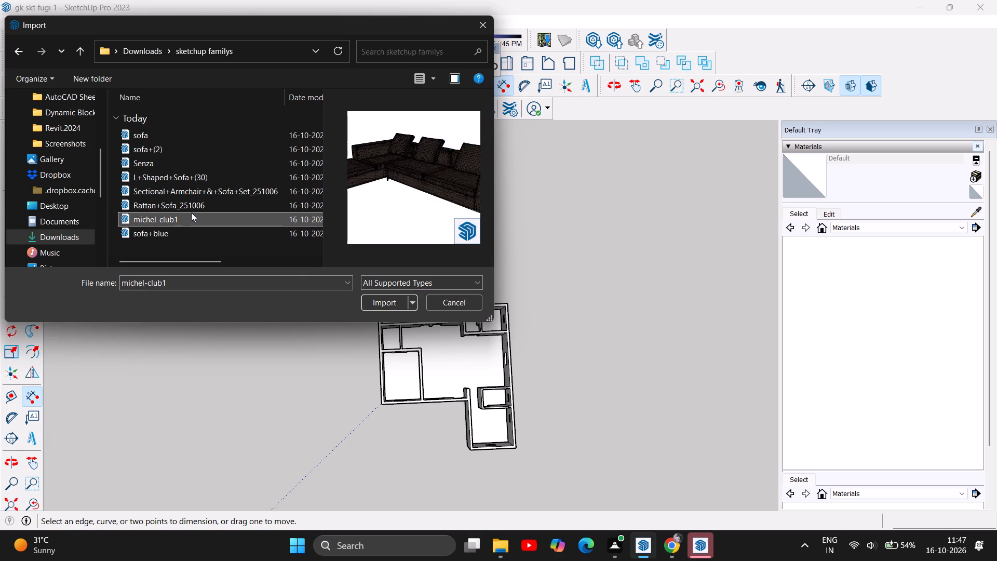
{"action": "left_click", "coordinate": [195, 207]}
{"action": "left_click", "coordinate": [209, 191]}
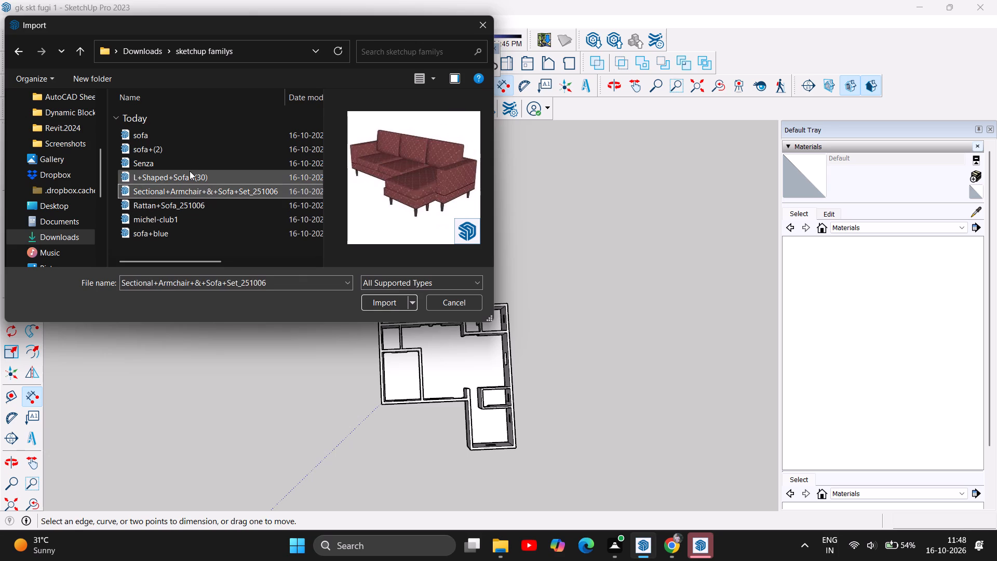
{"action": "left_click", "coordinate": [190, 171]}
{"action": "left_click", "coordinate": [160, 160]}
{"action": "left_click", "coordinate": [166, 152]}
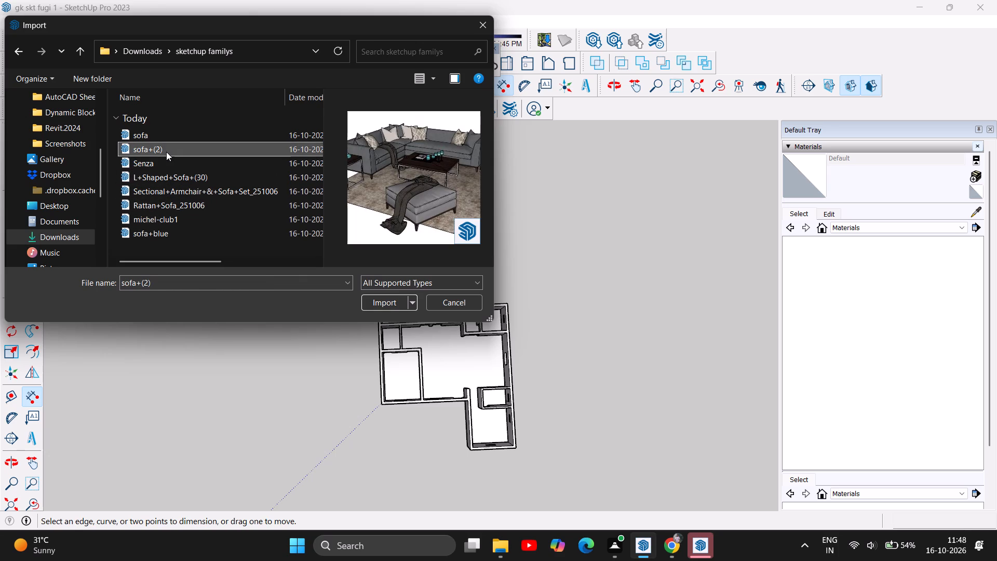
{"action": "left_click", "coordinate": [155, 135]}
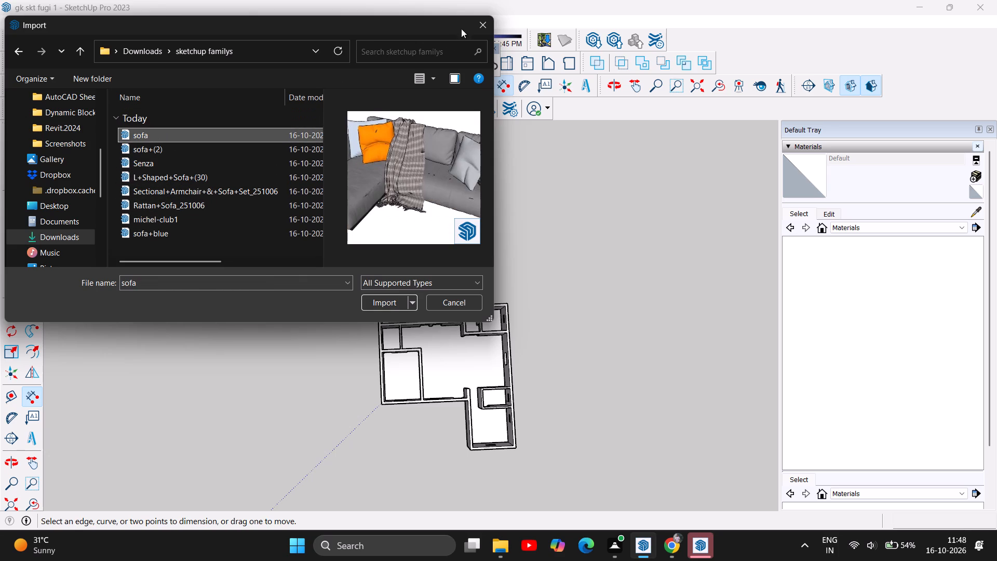
{"action": "left_click", "coordinate": [15, 48]}
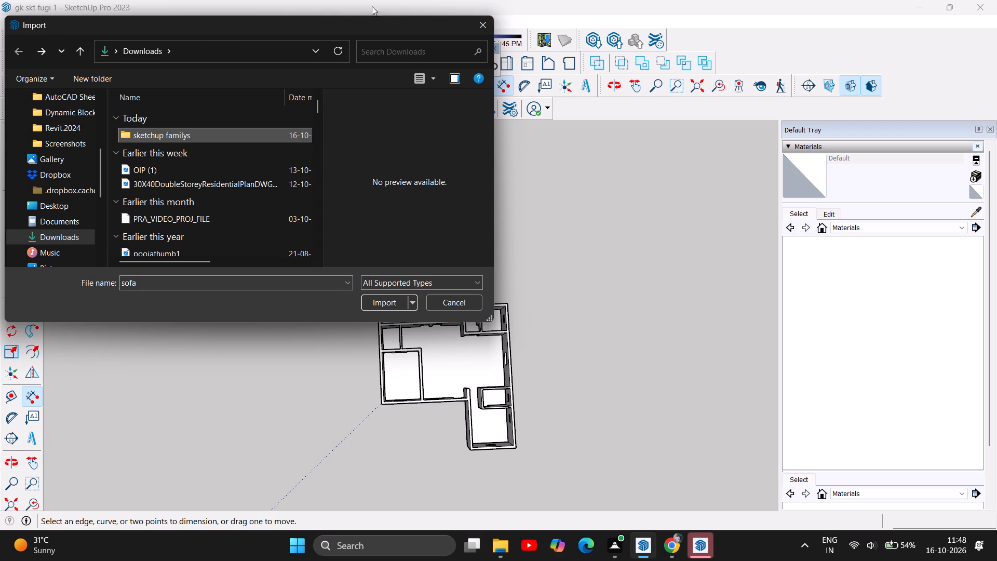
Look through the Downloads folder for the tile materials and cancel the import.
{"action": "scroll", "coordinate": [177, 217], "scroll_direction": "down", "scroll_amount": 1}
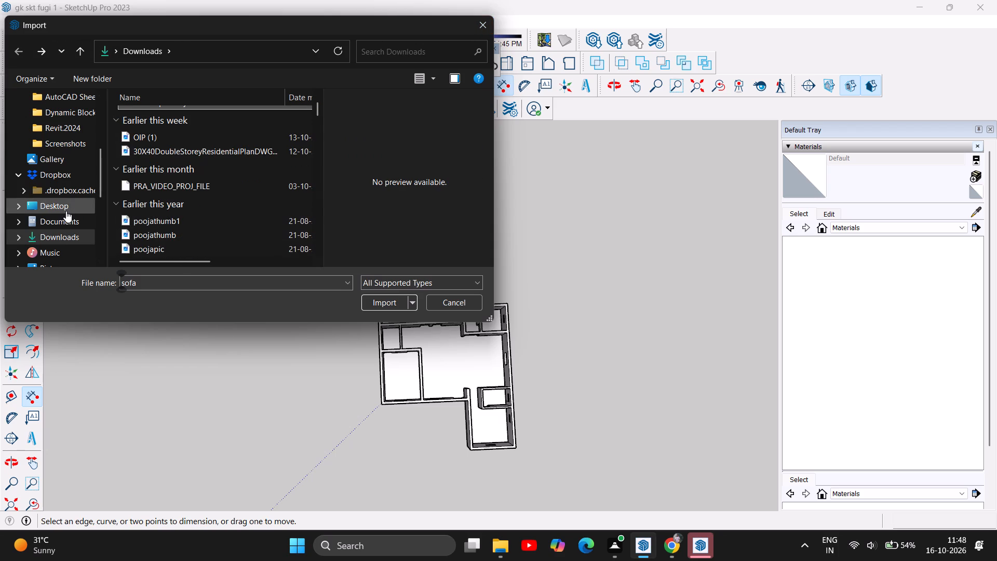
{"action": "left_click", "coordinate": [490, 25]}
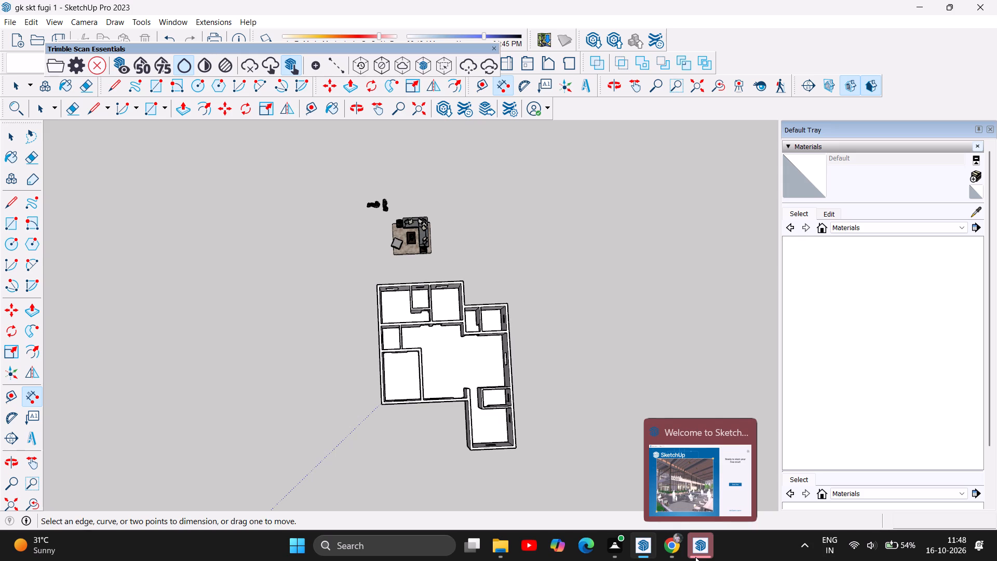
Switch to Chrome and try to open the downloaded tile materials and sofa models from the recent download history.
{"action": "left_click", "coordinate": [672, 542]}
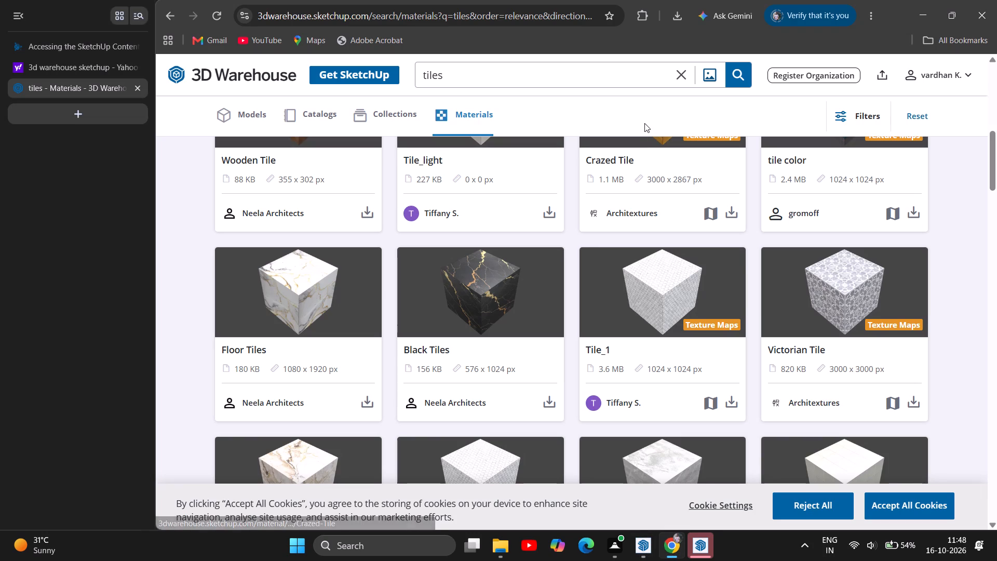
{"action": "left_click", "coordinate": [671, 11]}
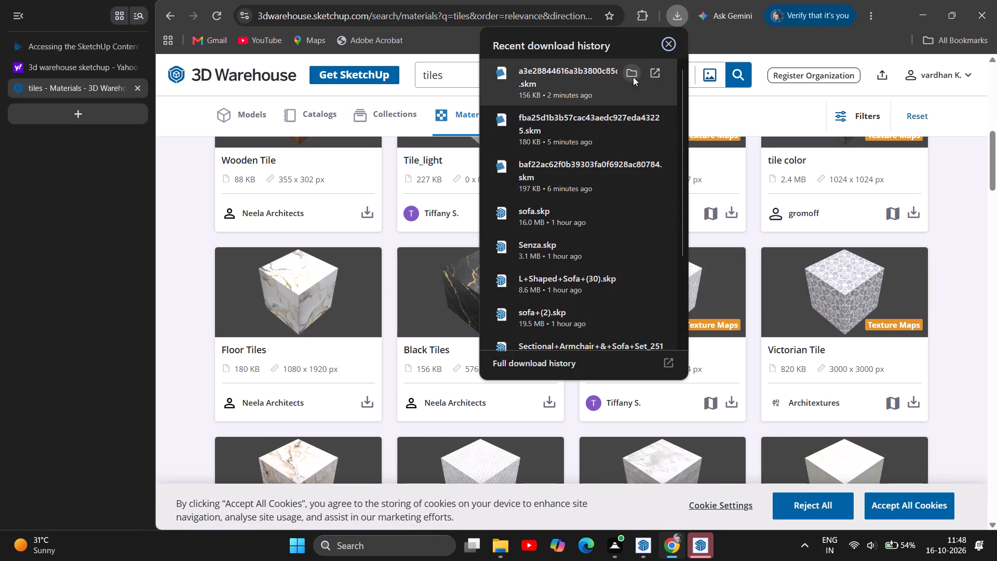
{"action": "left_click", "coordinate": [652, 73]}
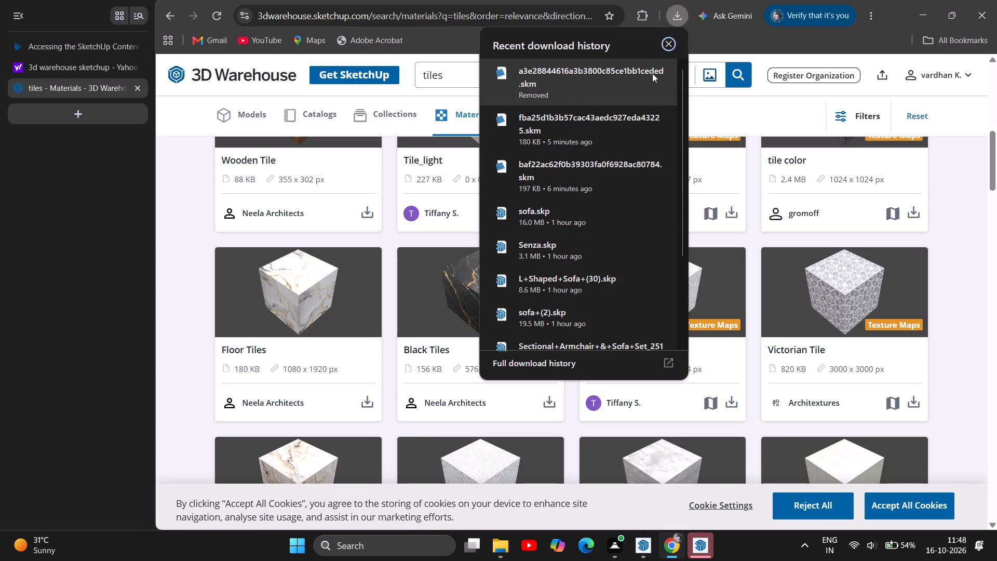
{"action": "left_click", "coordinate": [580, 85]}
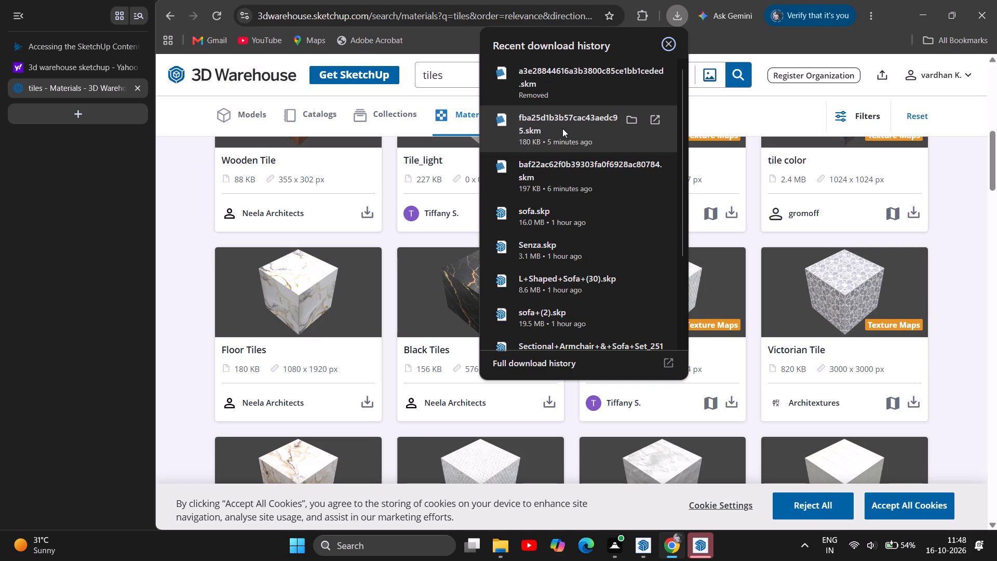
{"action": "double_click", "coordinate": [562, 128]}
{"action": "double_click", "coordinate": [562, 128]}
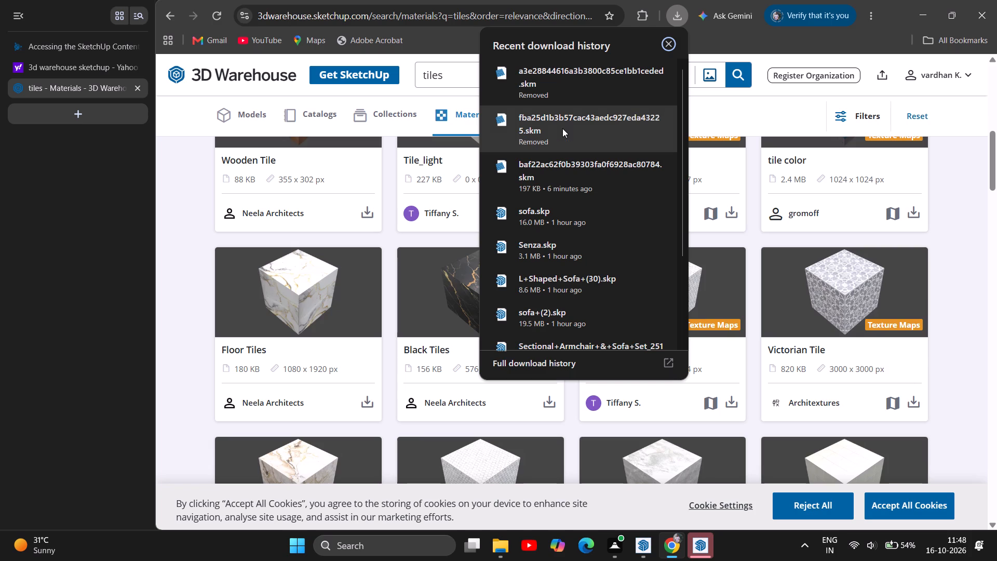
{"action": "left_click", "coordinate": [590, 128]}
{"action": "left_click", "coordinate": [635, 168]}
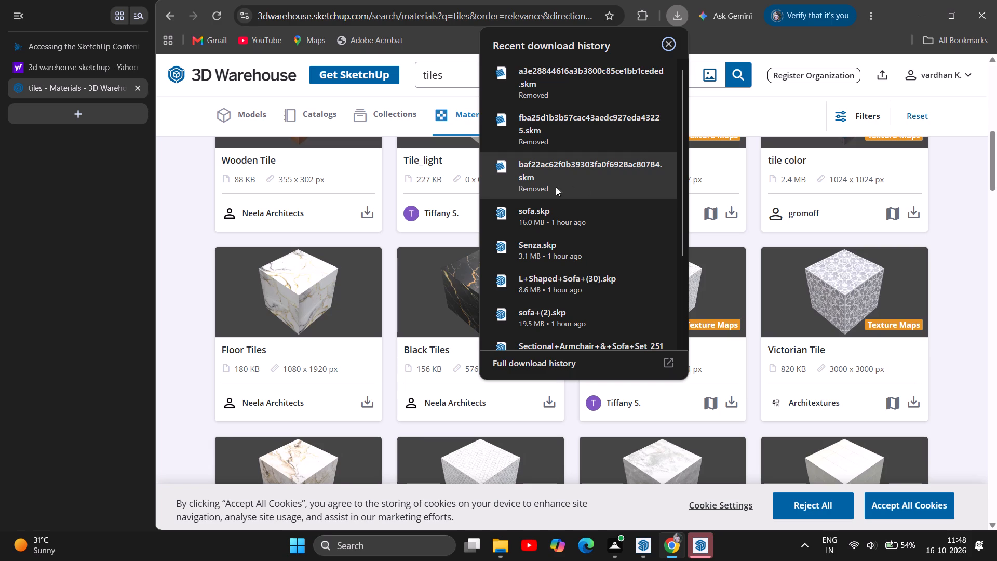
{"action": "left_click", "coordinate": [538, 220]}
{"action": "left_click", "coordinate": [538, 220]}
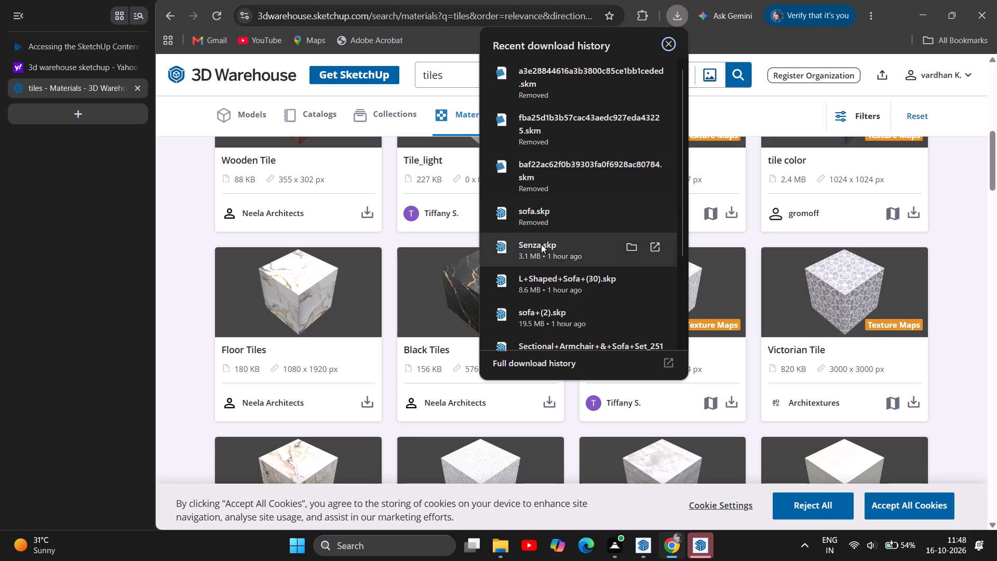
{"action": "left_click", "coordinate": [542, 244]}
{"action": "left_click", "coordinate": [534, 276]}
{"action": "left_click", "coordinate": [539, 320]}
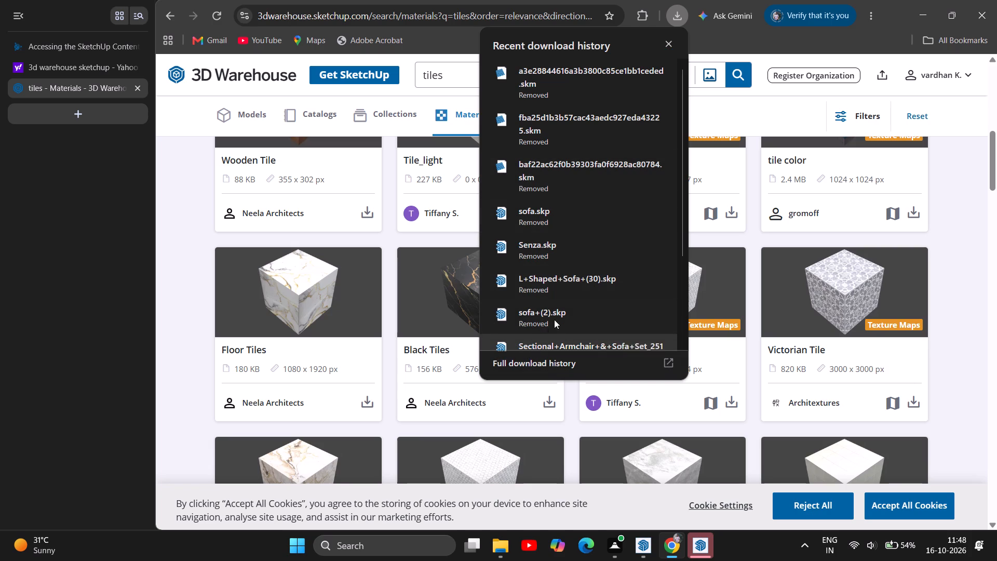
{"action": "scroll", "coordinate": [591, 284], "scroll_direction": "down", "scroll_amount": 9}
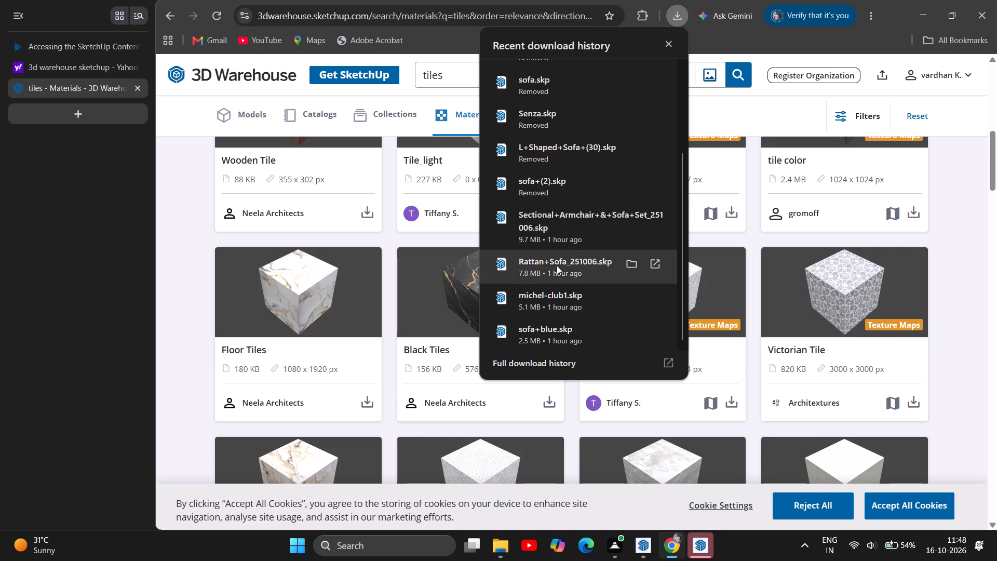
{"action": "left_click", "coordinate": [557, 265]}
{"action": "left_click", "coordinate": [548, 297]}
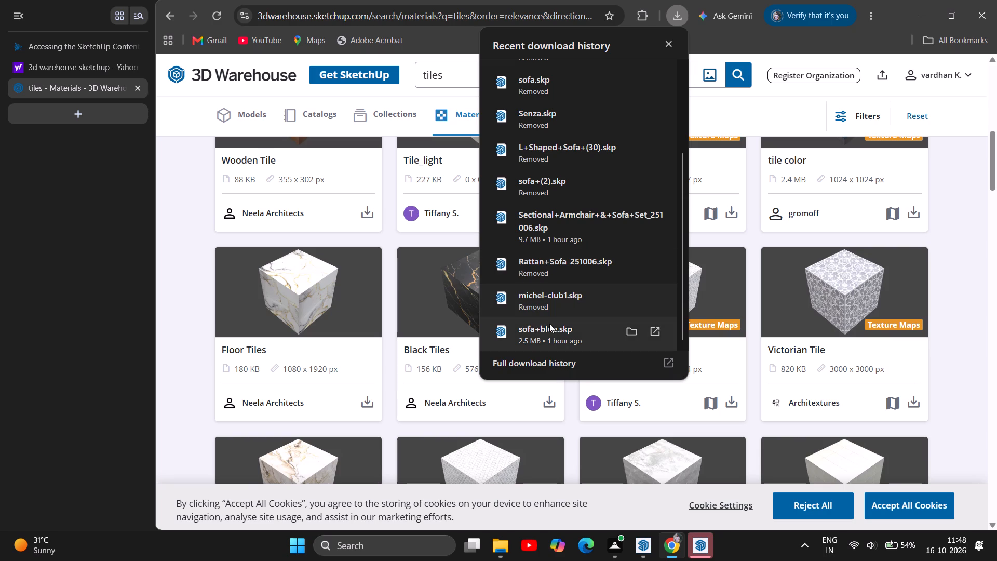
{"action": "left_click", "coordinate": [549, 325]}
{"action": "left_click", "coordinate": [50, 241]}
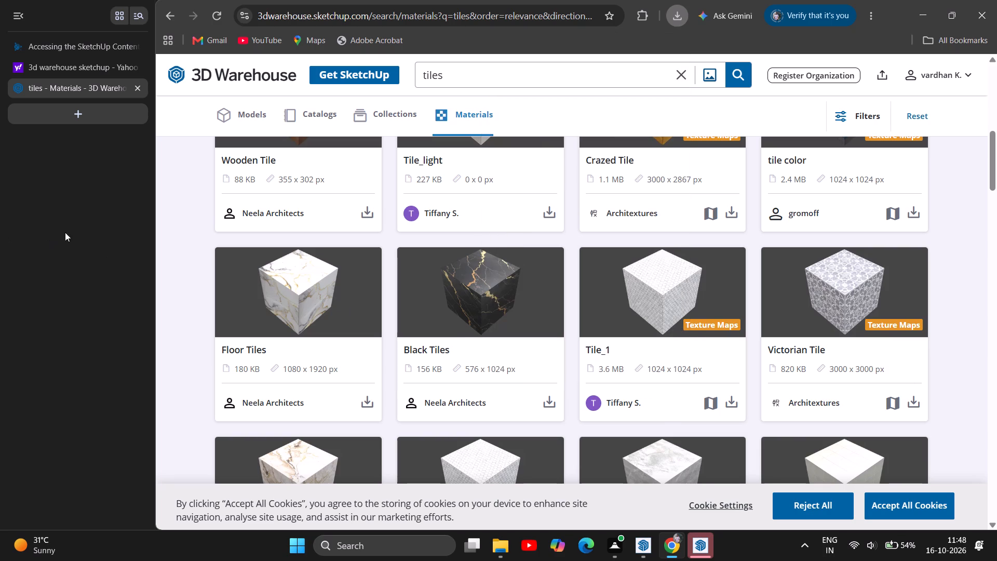
Download the Black Tiles material again from 3D Warehouse and show the file in its folder.
{"action": "left_click", "coordinate": [547, 394]}
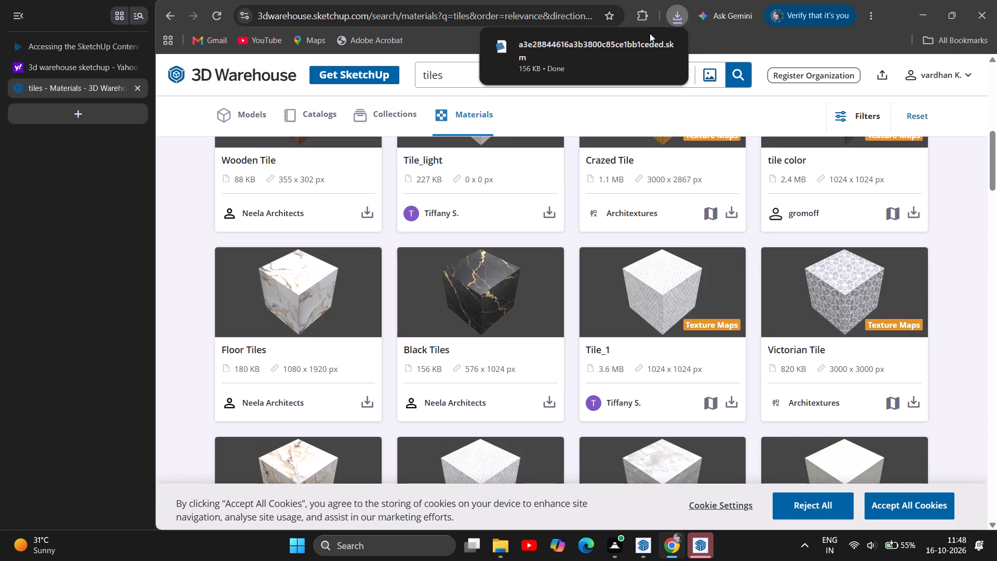
{"action": "left_click", "coordinate": [642, 45]}
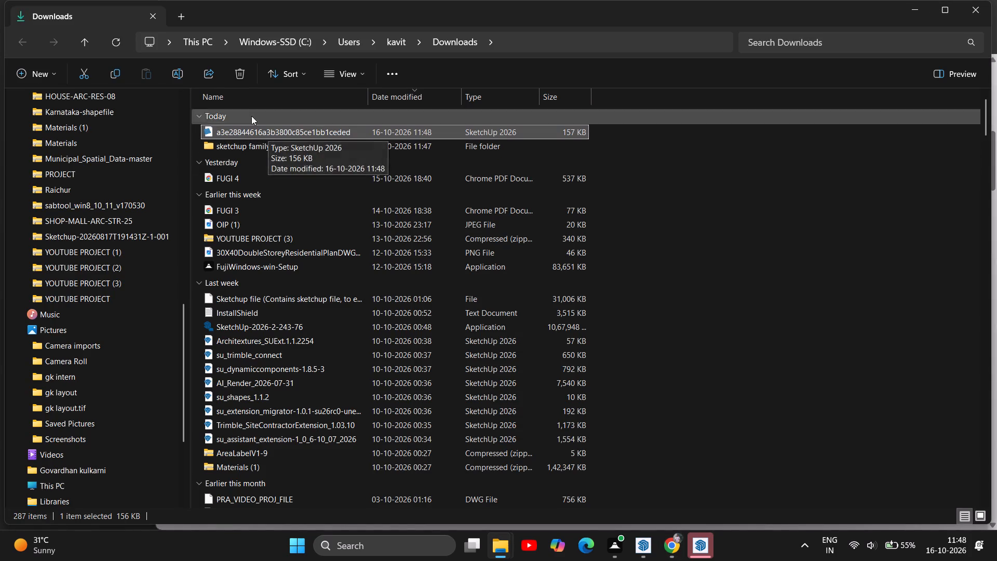
Move the new Black Tiles material file into the sketchup familys folder, replacing the copy already there.
{"action": "left_click", "coordinate": [90, 76]}
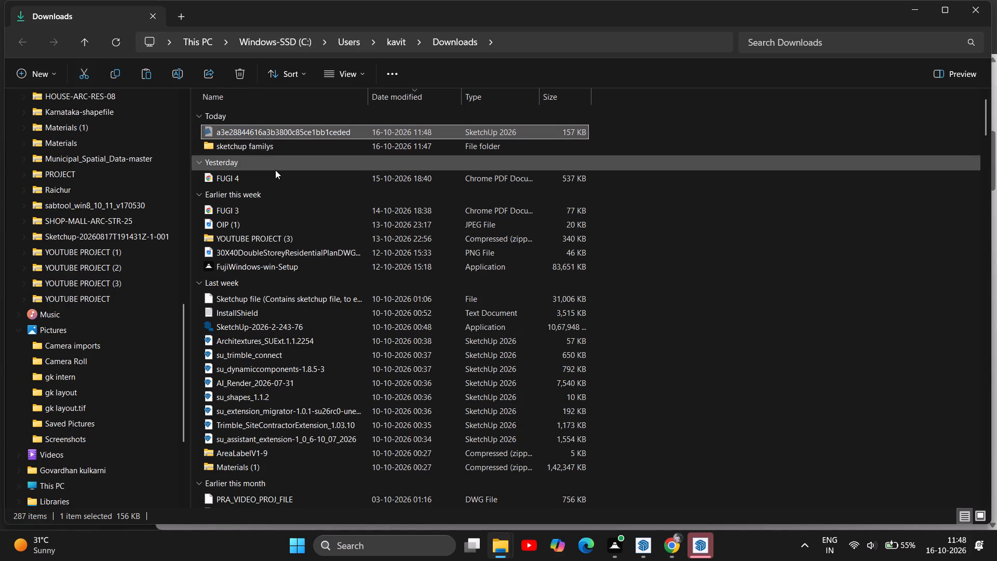
{"action": "left_click", "coordinate": [264, 144]}
{"action": "double_click", "coordinate": [265, 146]}
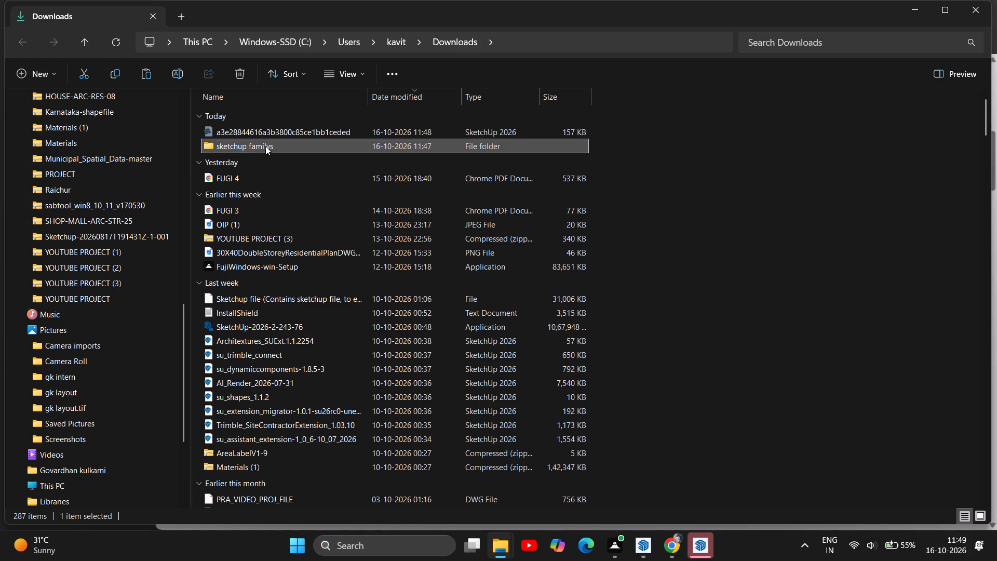
{"action": "key", "text": "ctrl+v"}
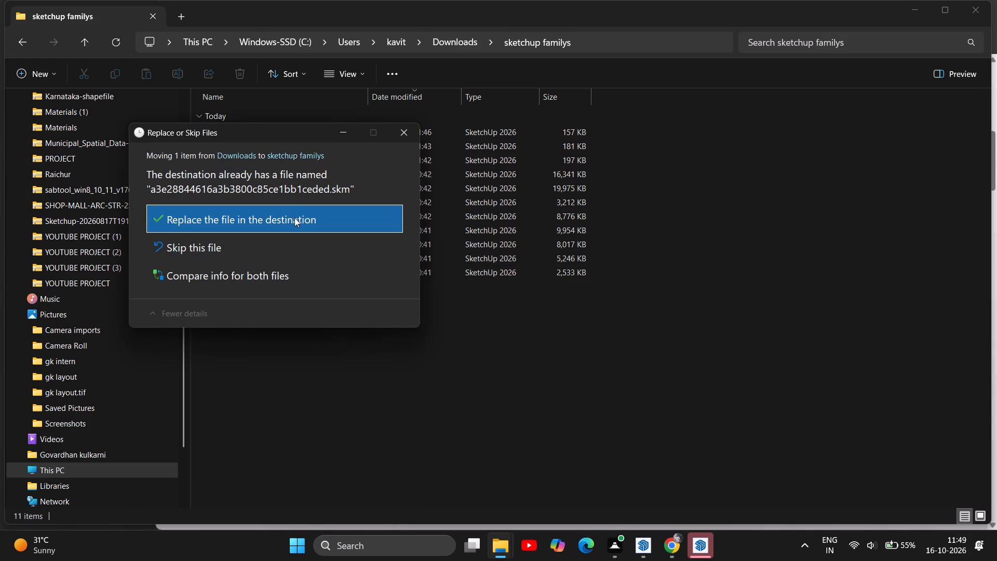
{"action": "left_click", "coordinate": [294, 218]}
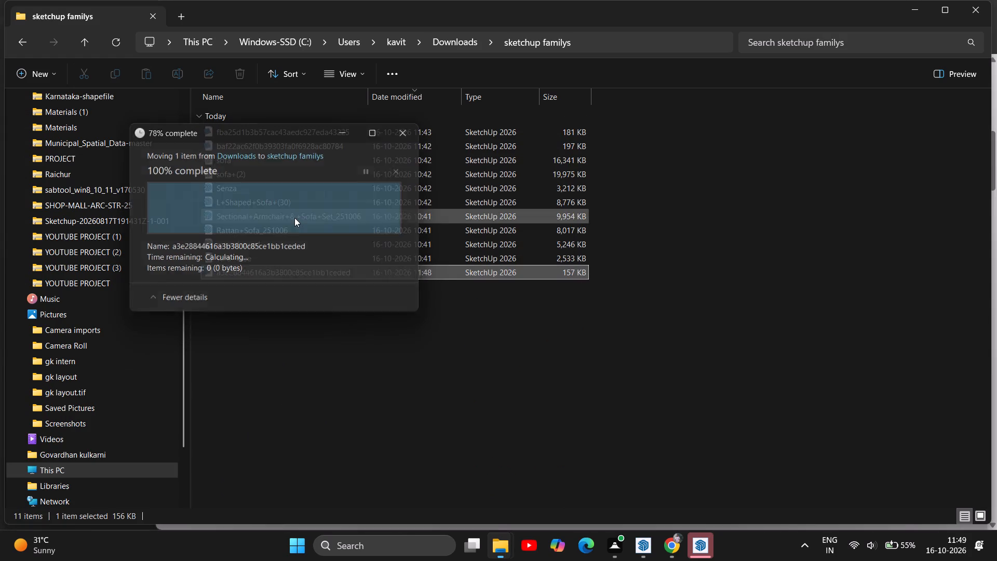
{"action": "left_click", "coordinate": [451, 295]}
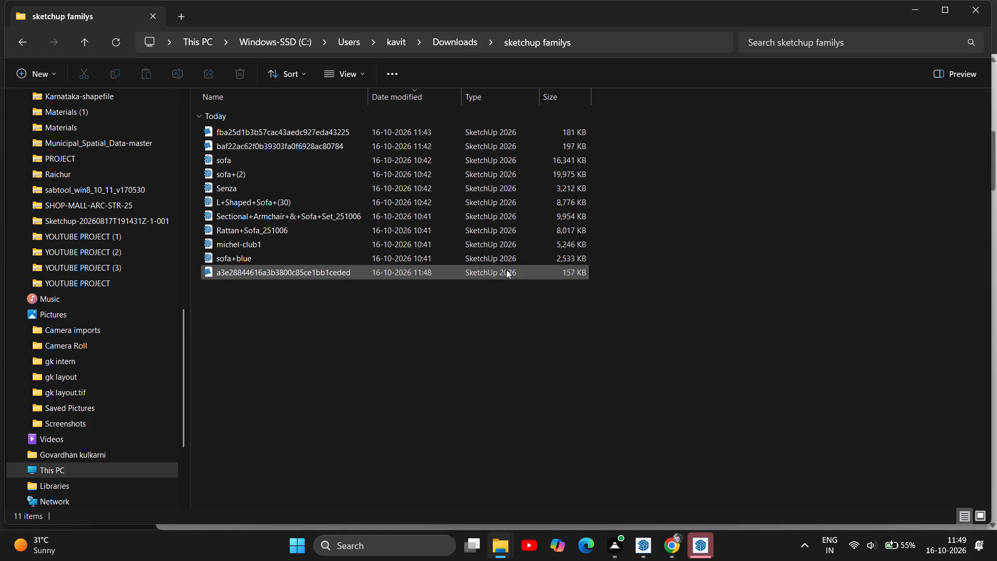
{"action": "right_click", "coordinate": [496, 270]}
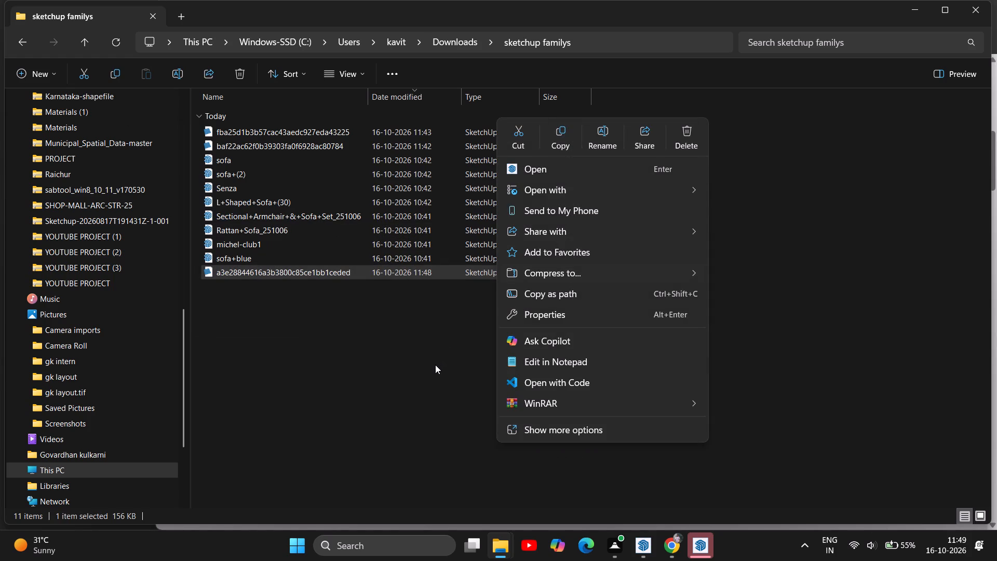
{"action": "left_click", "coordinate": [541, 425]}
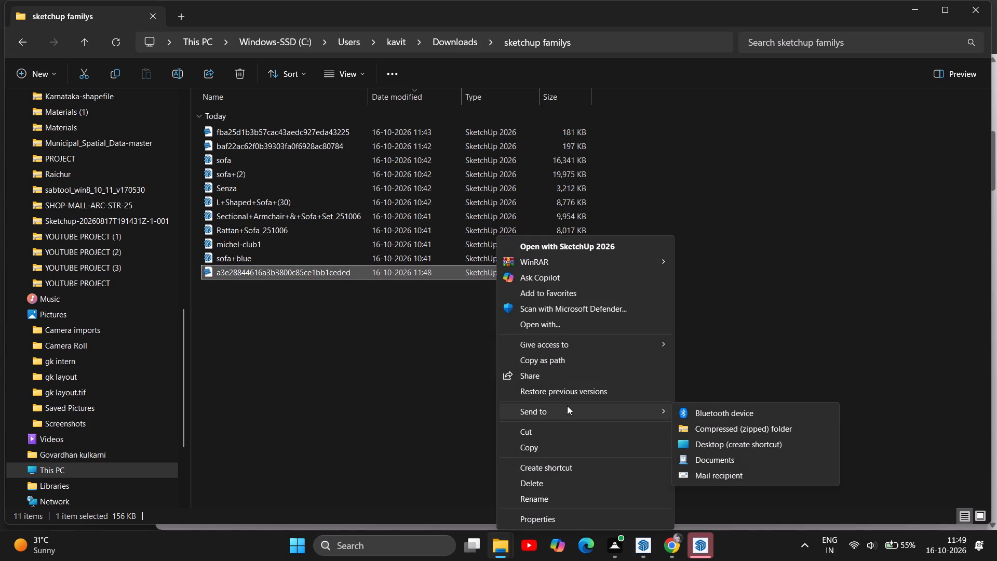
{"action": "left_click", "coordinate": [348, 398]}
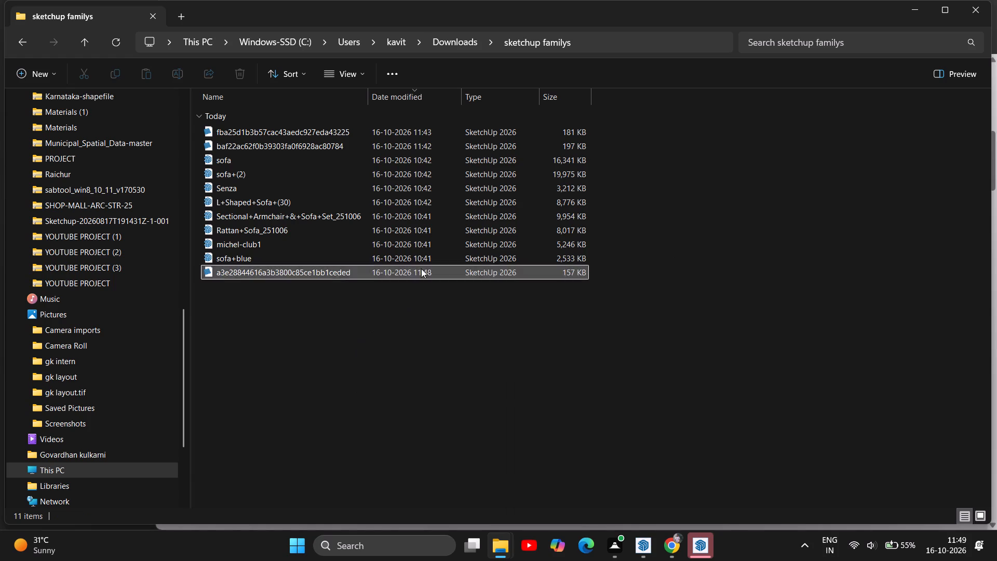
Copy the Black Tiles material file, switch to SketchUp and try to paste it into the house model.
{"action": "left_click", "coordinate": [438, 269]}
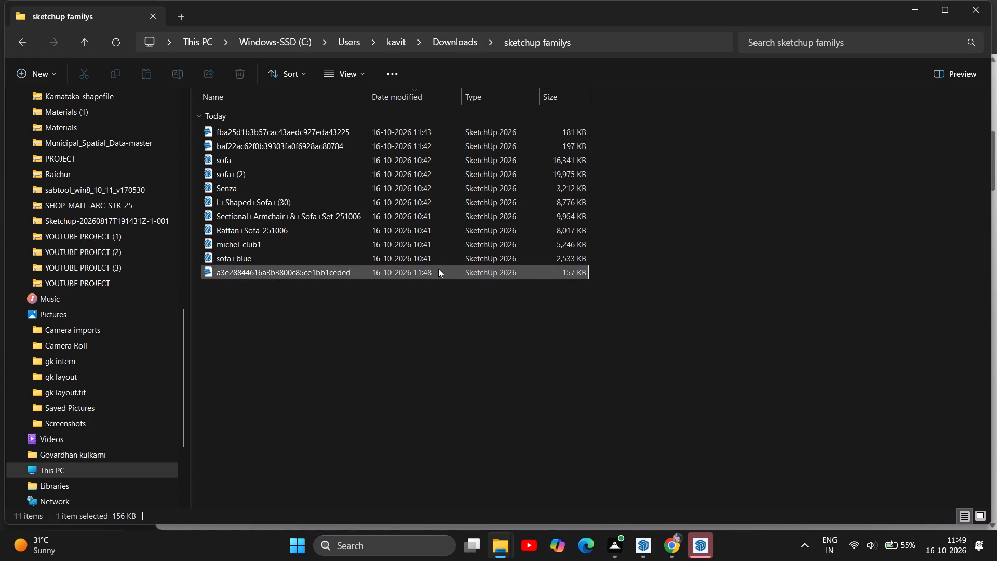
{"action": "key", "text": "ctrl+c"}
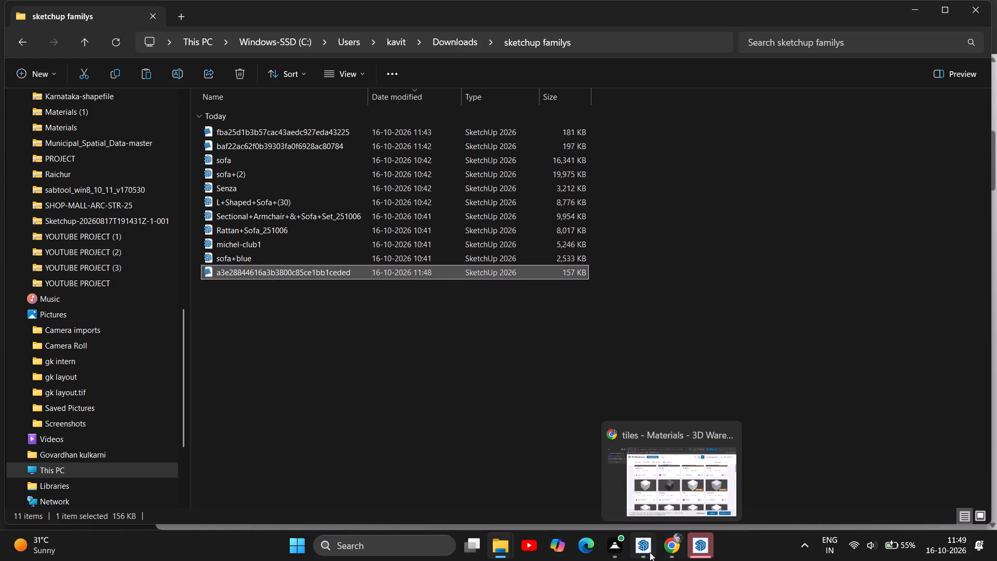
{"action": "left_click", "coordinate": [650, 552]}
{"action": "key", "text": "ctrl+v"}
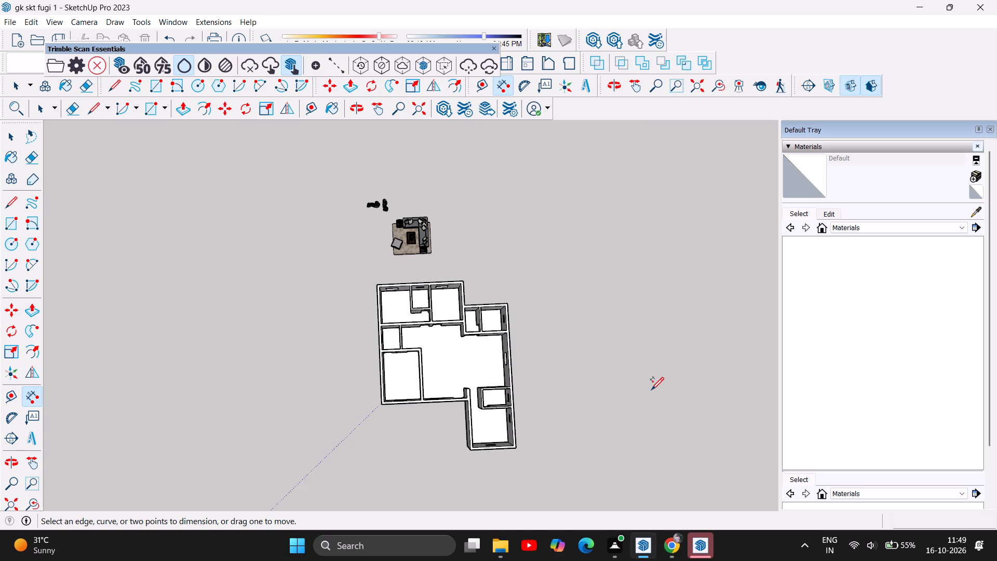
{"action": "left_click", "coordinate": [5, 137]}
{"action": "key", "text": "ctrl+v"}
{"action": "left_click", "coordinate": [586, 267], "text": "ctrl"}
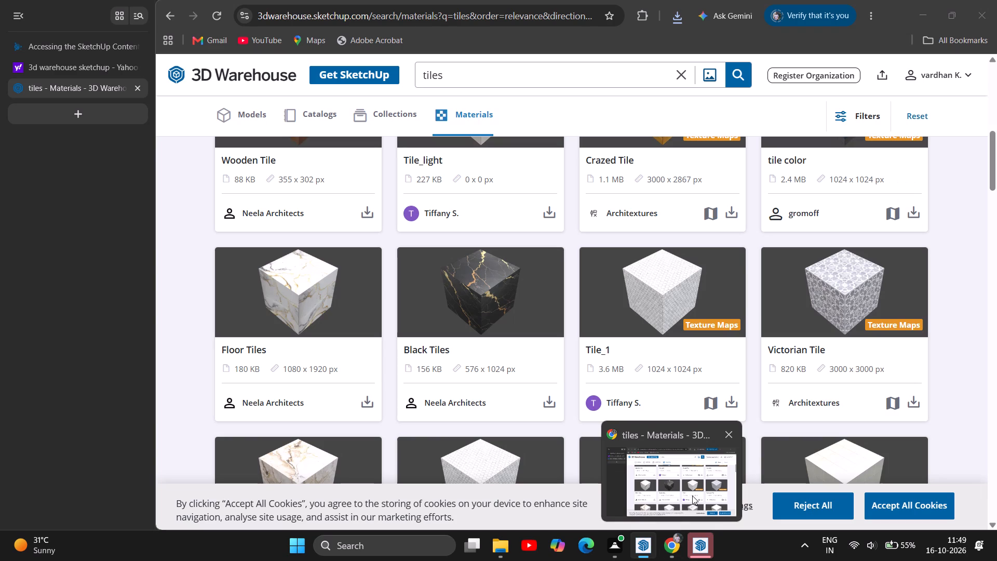
Switch to Chrome, download the Black Tiles material once more and open the downloaded file directly.
{"action": "left_click", "coordinate": [692, 496]}
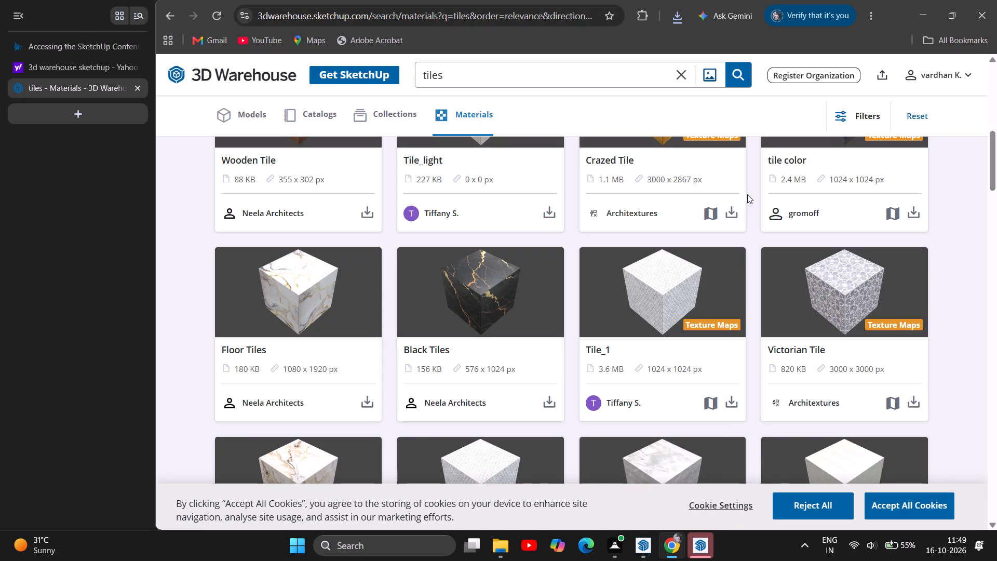
{"action": "scroll", "coordinate": [680, 327], "scroll_direction": "down", "scroll_amount": 2}
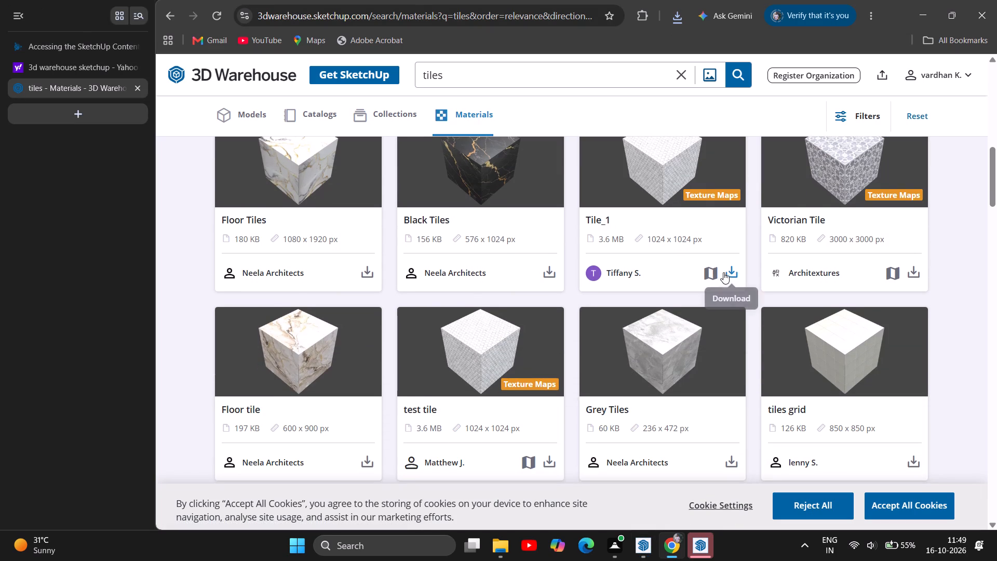
{"action": "scroll", "coordinate": [737, 245], "scroll_direction": "up", "scroll_amount": 2}
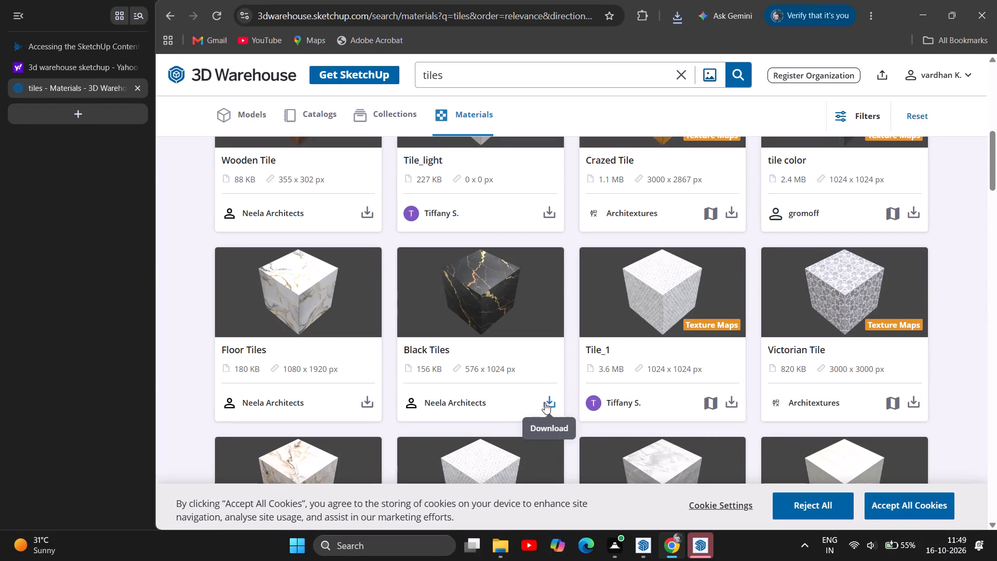
{"action": "left_click", "coordinate": [546, 403]}
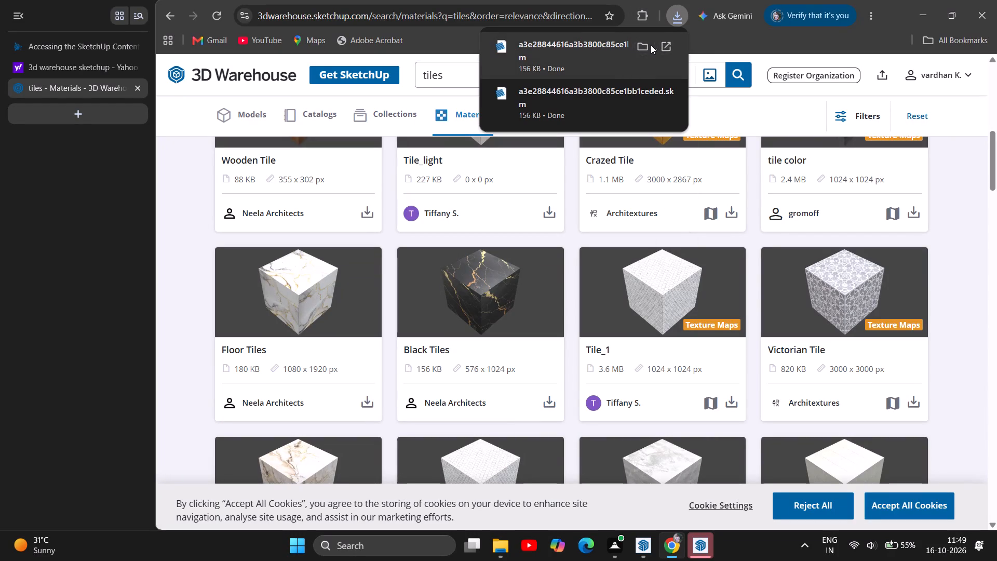
{"action": "left_click", "coordinate": [665, 44]}
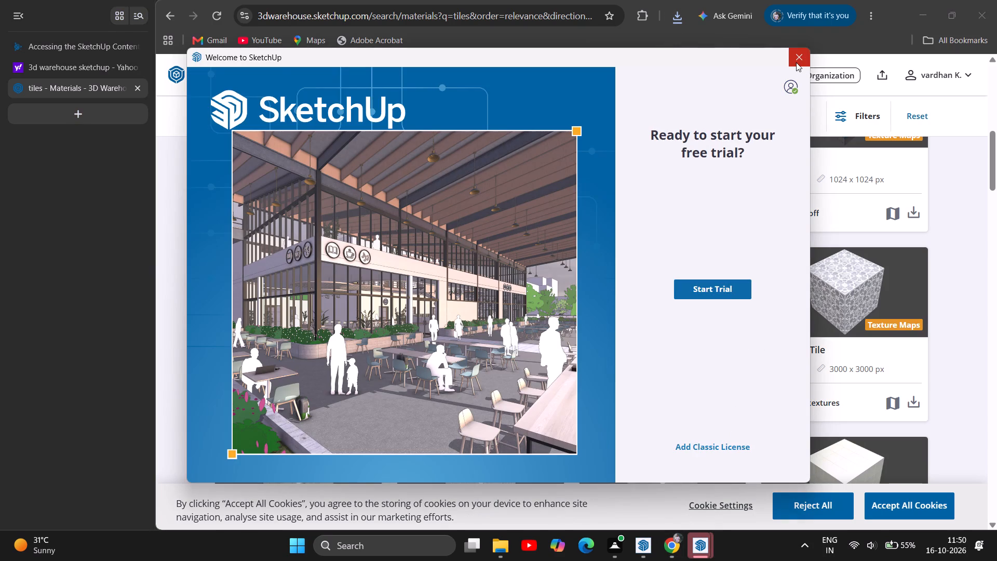
Check the signed-in account and the classic licence page in the SketchUp welcome window and close it.
{"action": "left_click", "coordinate": [790, 86]}
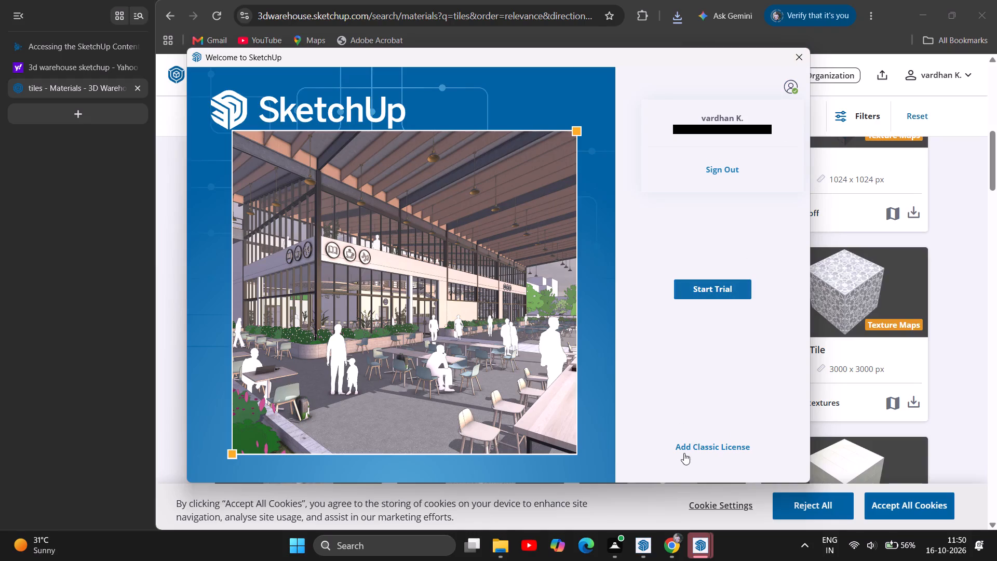
{"action": "left_click", "coordinate": [697, 443]}
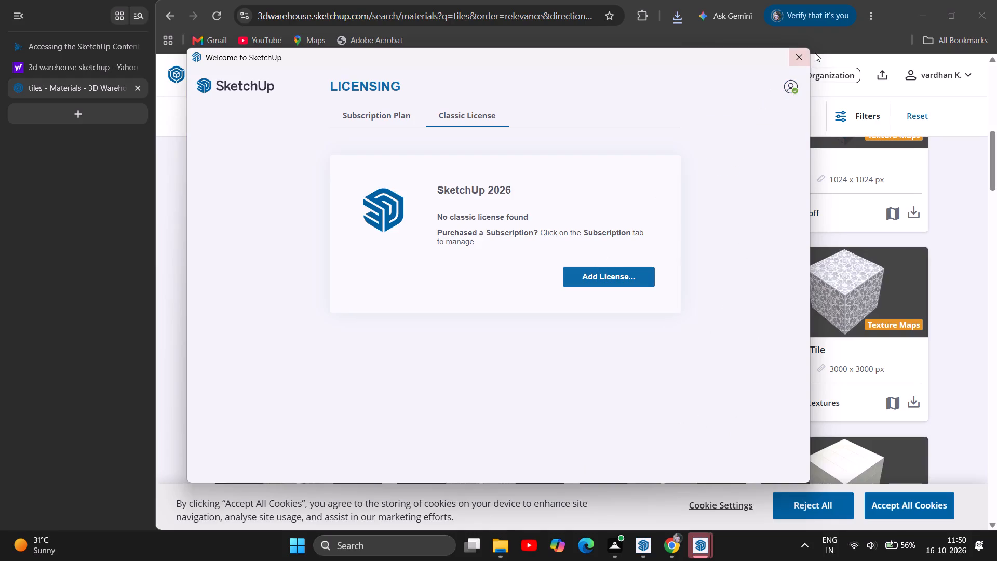
{"action": "left_click", "coordinate": [799, 62]}
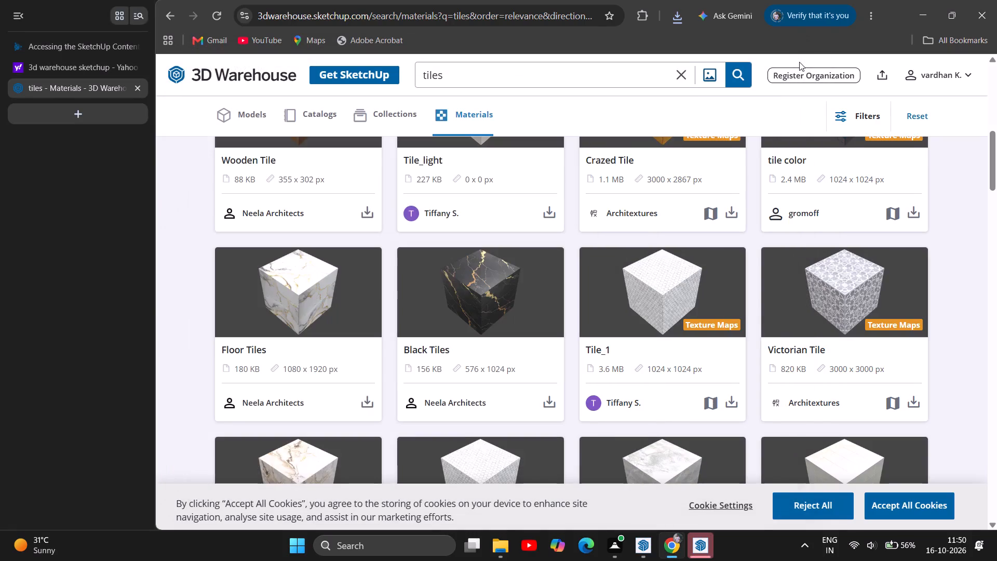
Save the Black Tiles preview image from 3D Warehouse as tile in the sketchup familys folder inside Downloads.
{"action": "right_click", "coordinate": [463, 293]}
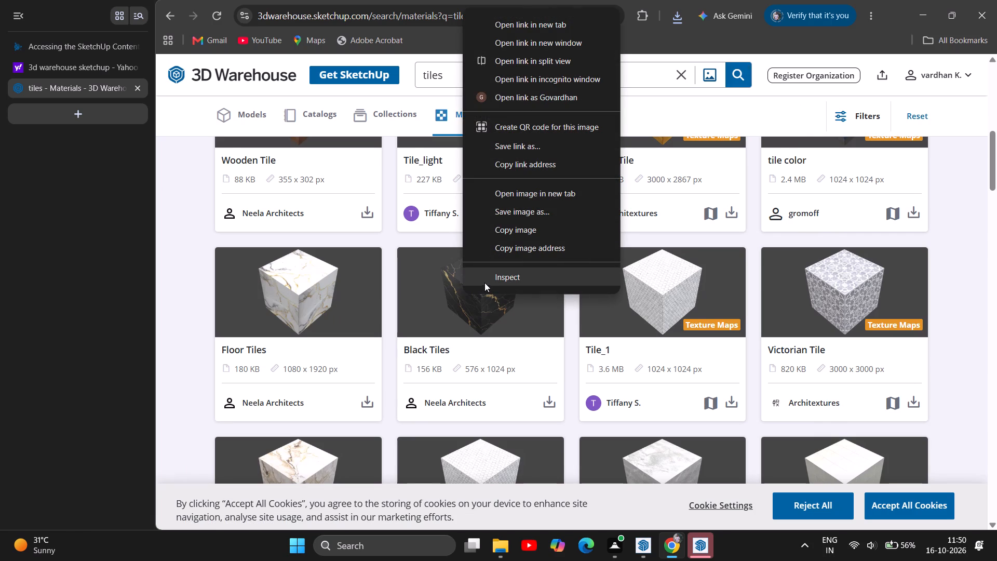
{"action": "left_click", "coordinate": [536, 214]}
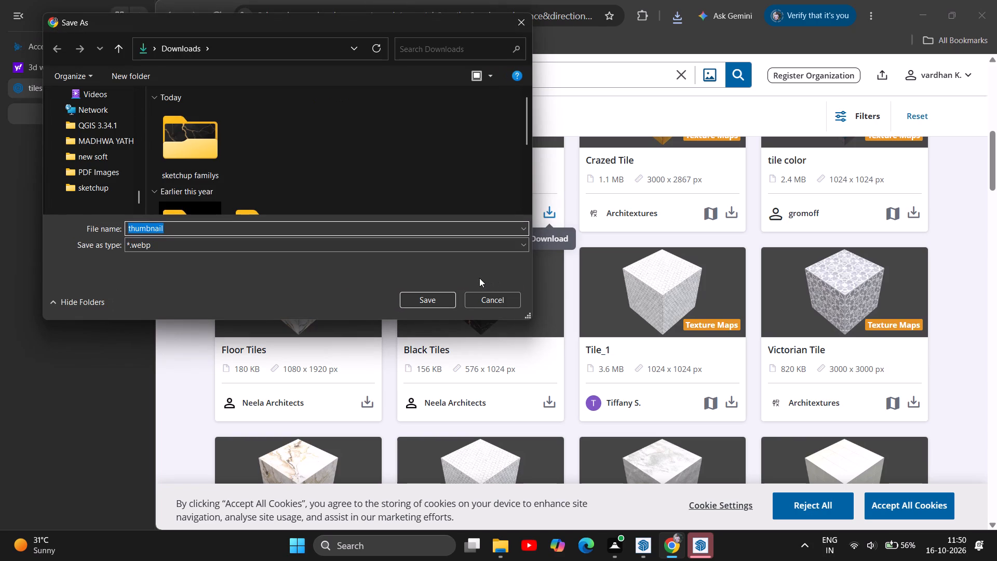
{"action": "double_click", "coordinate": [197, 166]}
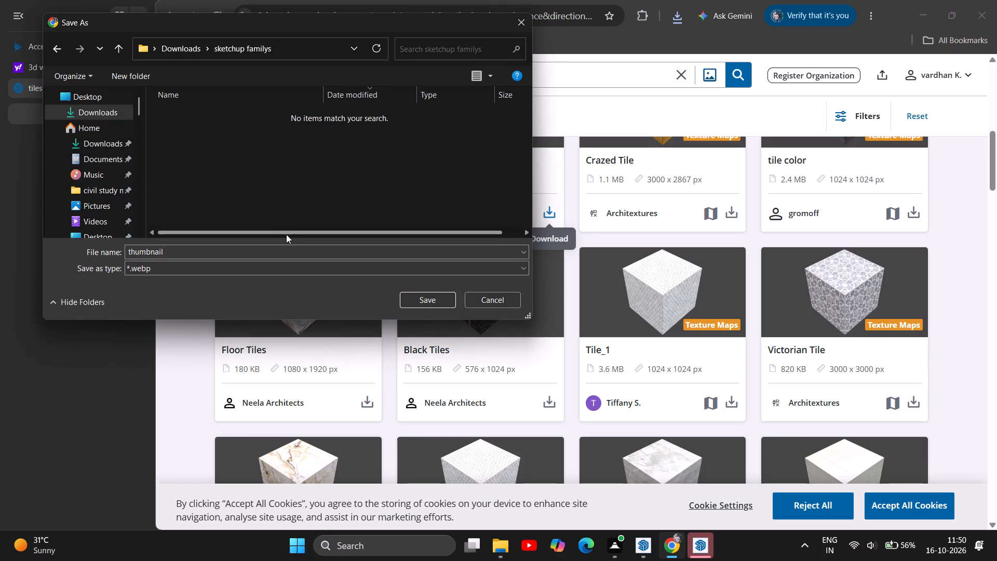
{"action": "left_click", "coordinate": [58, 52]}
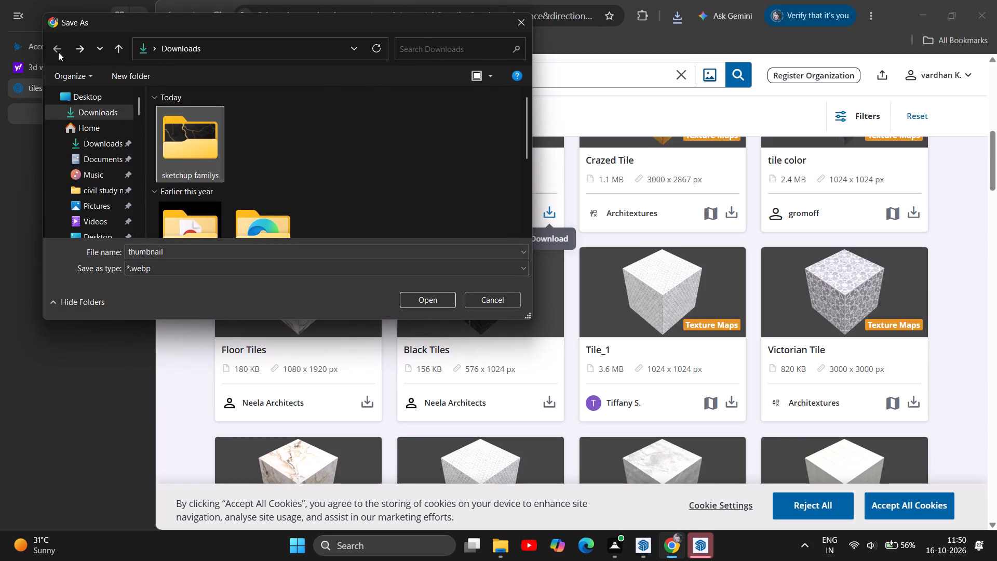
{"action": "left_click", "coordinate": [261, 255]}
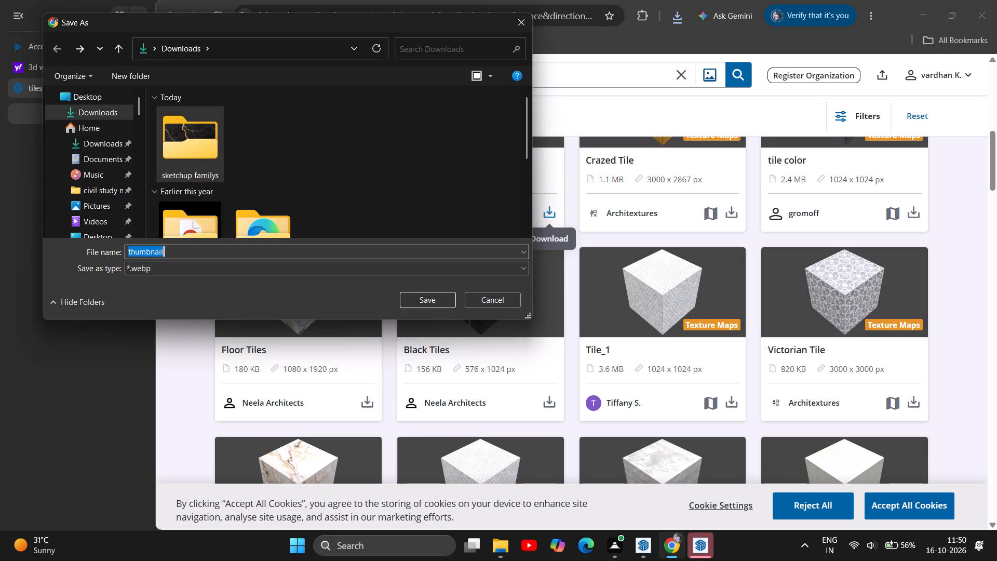
{"action": "key", "text": "BackSpace"}
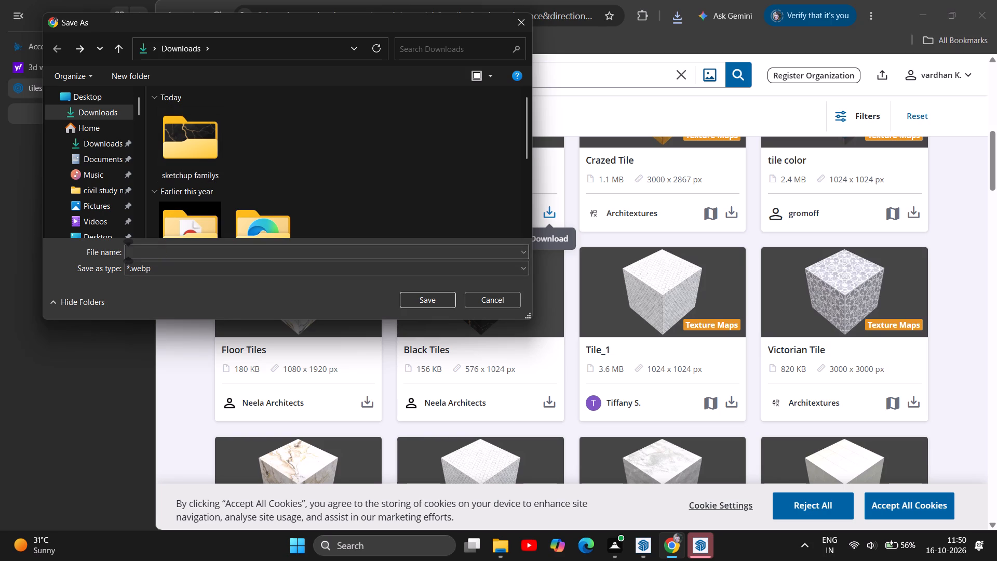
{"action": "type", "text": "tile"}
{"action": "left_click", "coordinate": [215, 140]}
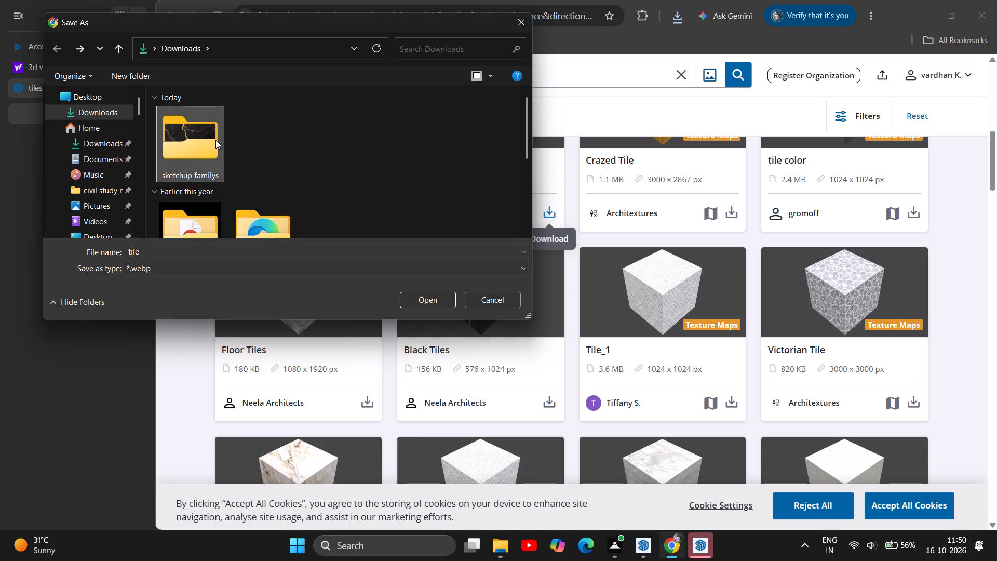
{"action": "left_click", "coordinate": [441, 297]}
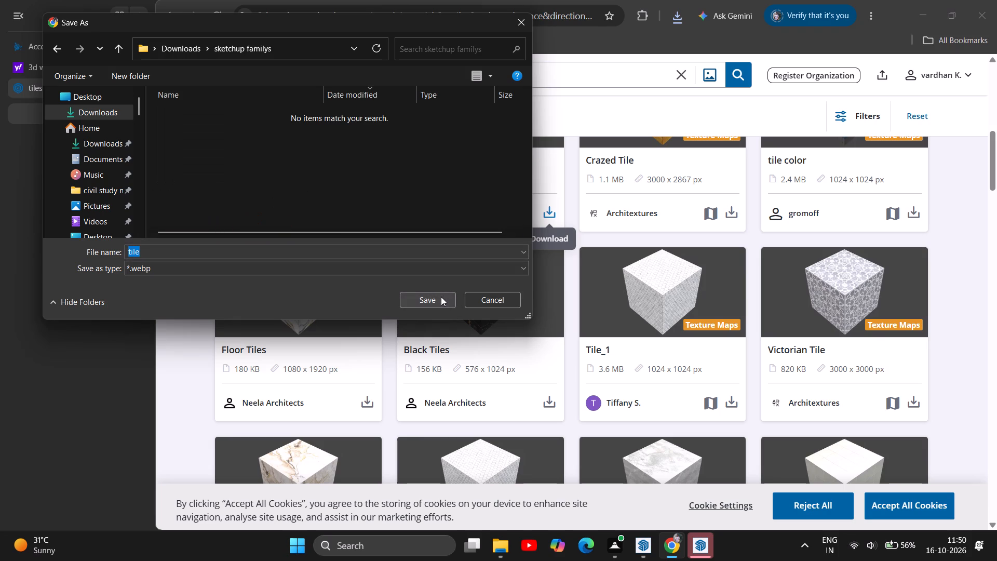
{"action": "left_click", "coordinate": [426, 301]}
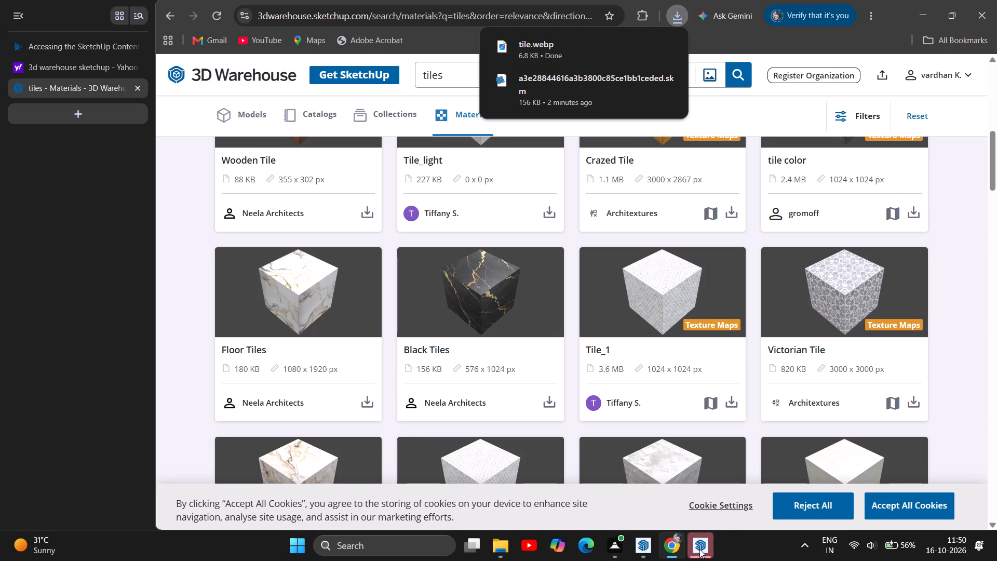
Switch to SketchUp, start an import and look through the sketchup familys folder for the saved tile image.
{"action": "left_click", "coordinate": [654, 549]}
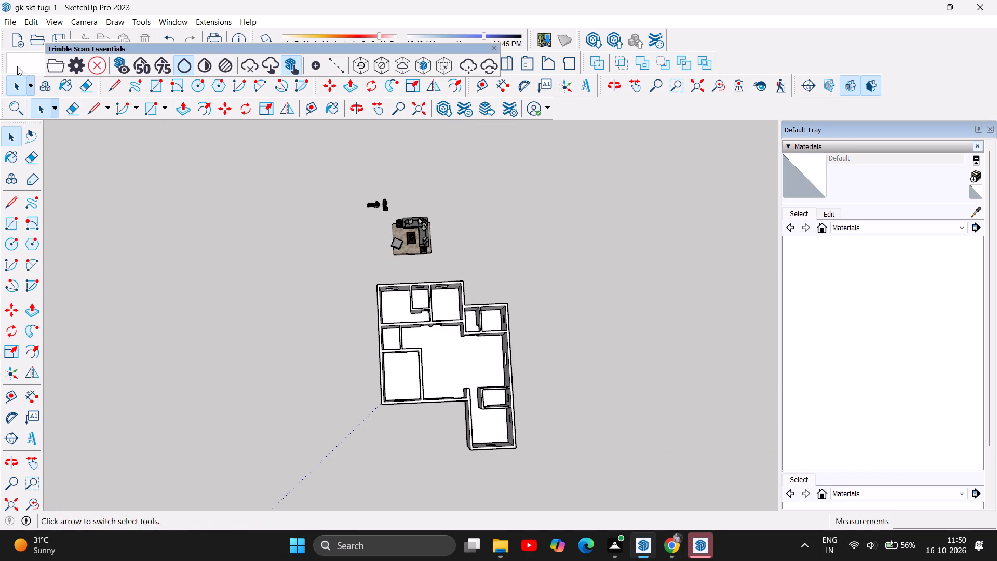
{"action": "left_click", "coordinate": [11, 25]}
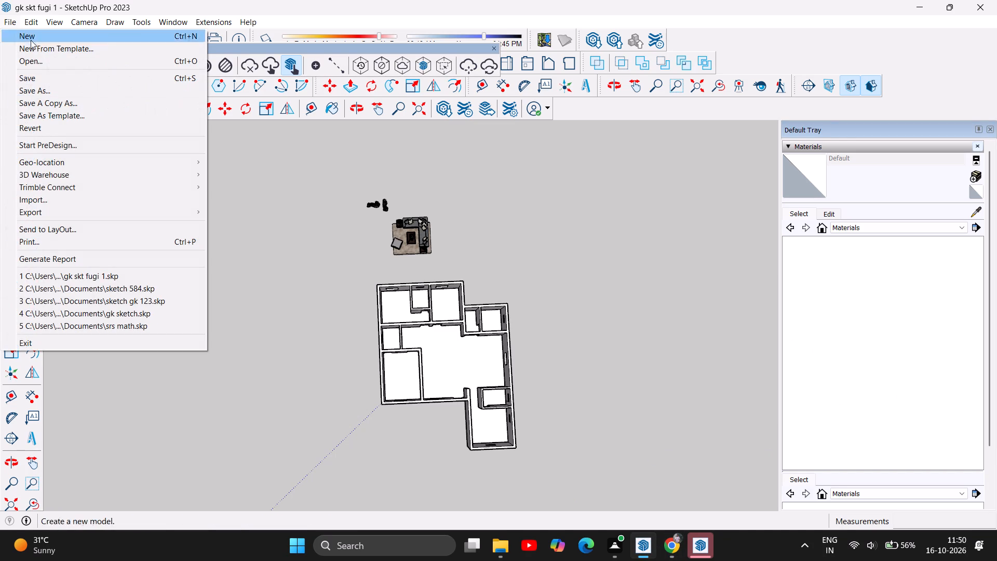
{"action": "left_click", "coordinate": [79, 196]}
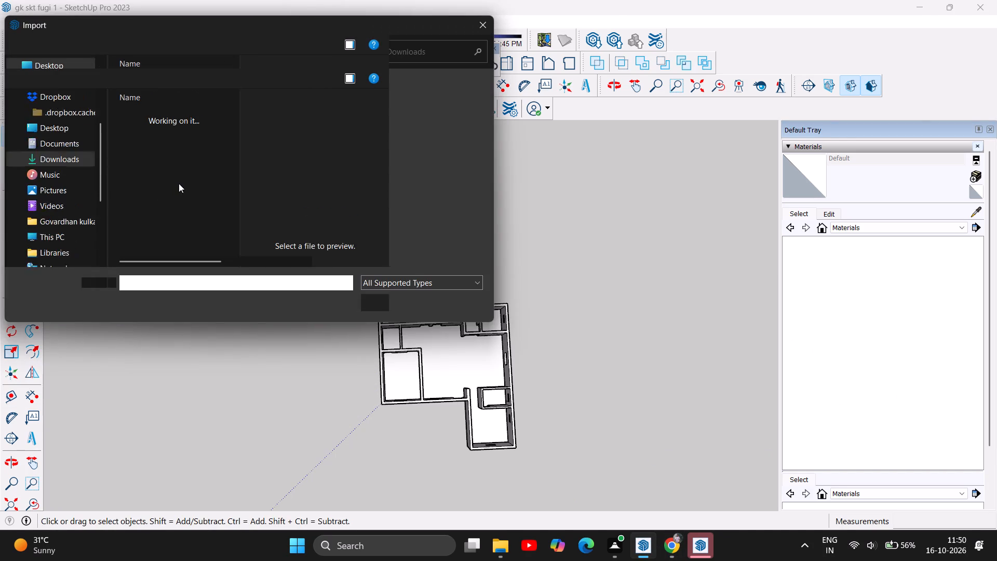
{"action": "double_click", "coordinate": [203, 138]}
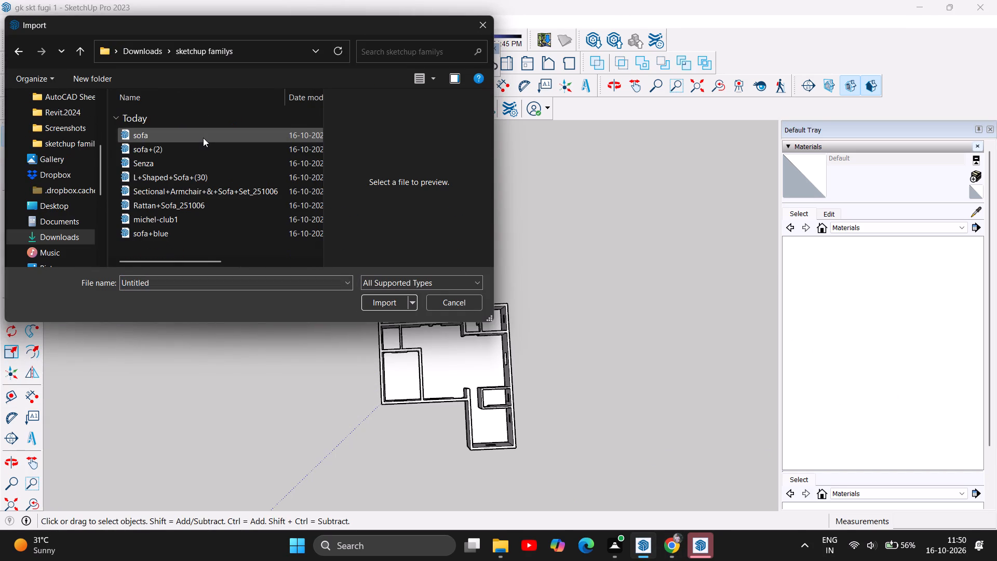
{"action": "scroll", "coordinate": [176, 216], "scroll_direction": "down", "scroll_amount": 3}
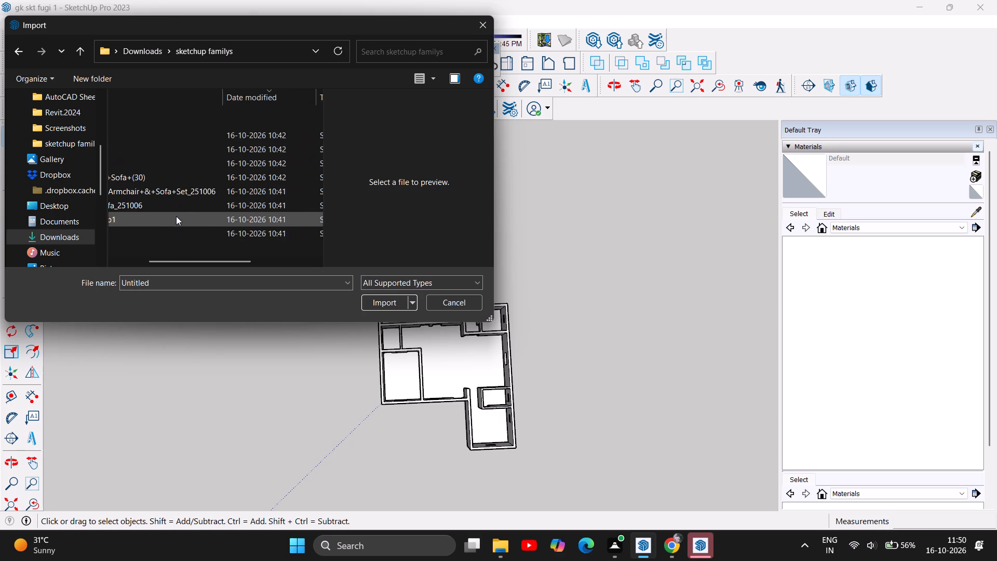
{"action": "scroll", "coordinate": [176, 216], "scroll_direction": "down", "scroll_amount": 15}
{"action": "scroll", "coordinate": [183, 211], "scroll_direction": "up", "scroll_amount": 10}
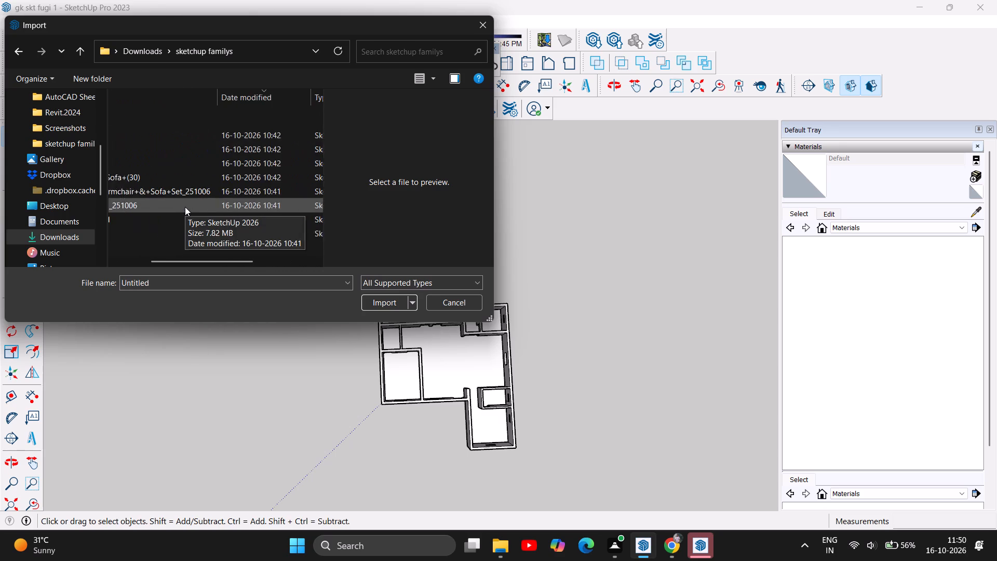
{"action": "scroll", "coordinate": [185, 207], "scroll_direction": "up", "scroll_amount": 8}
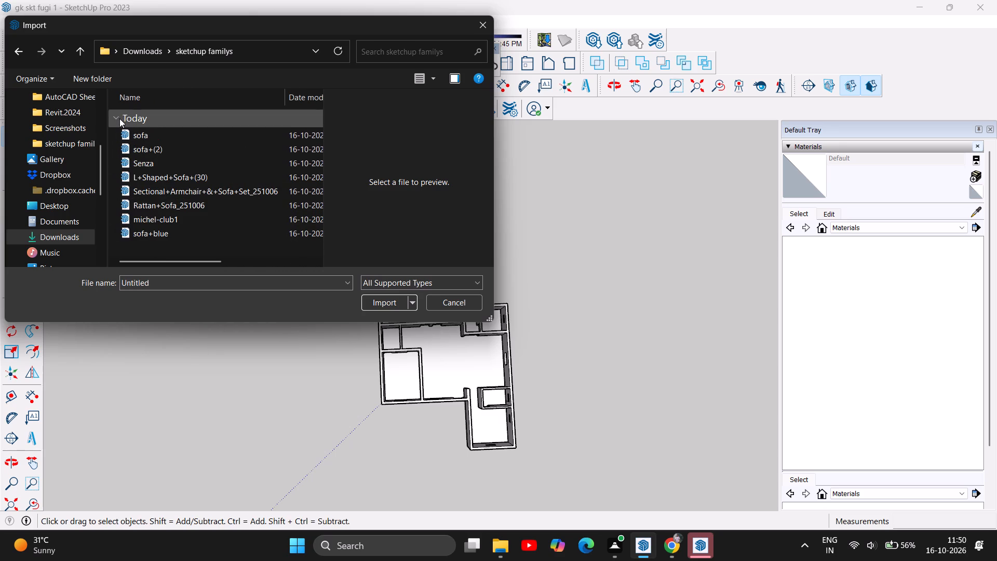
{"action": "left_click", "coordinate": [119, 118]}
{"action": "left_click", "coordinate": [119, 118]}
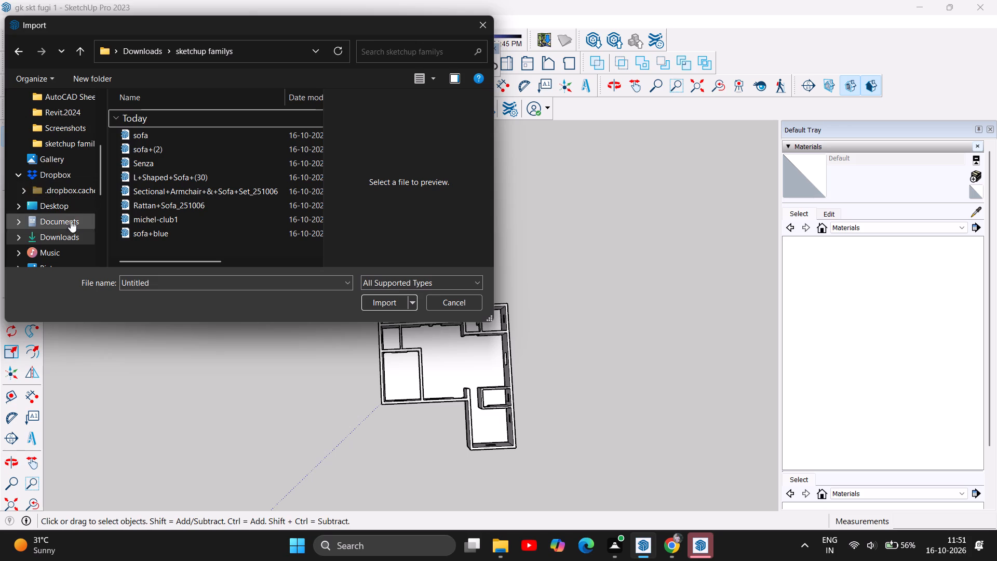
Look through the Downloads folder in the import window for the saved tile image.
{"action": "double_click", "coordinate": [70, 237]}
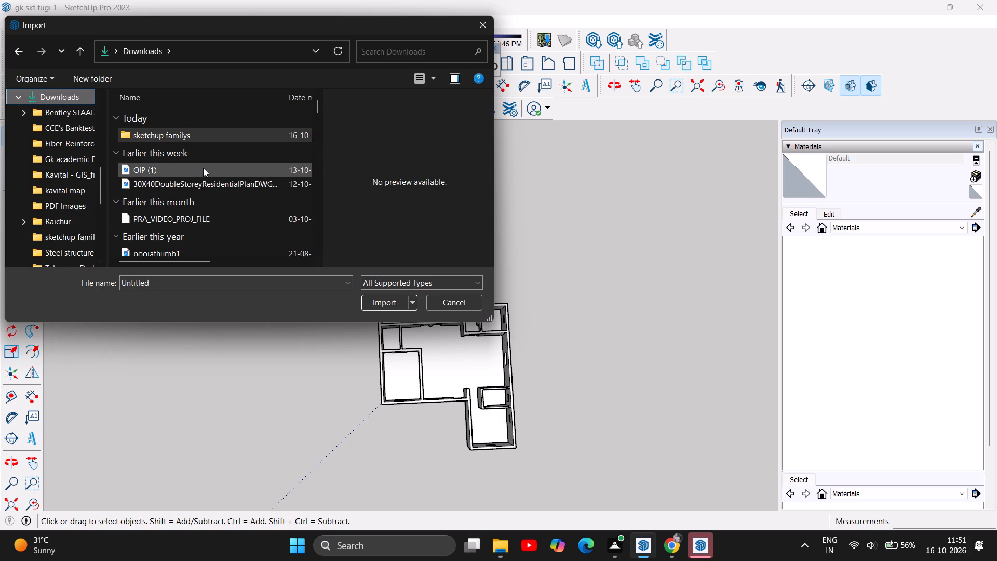
{"action": "scroll", "coordinate": [239, 164], "scroll_direction": "down", "scroll_amount": 3}
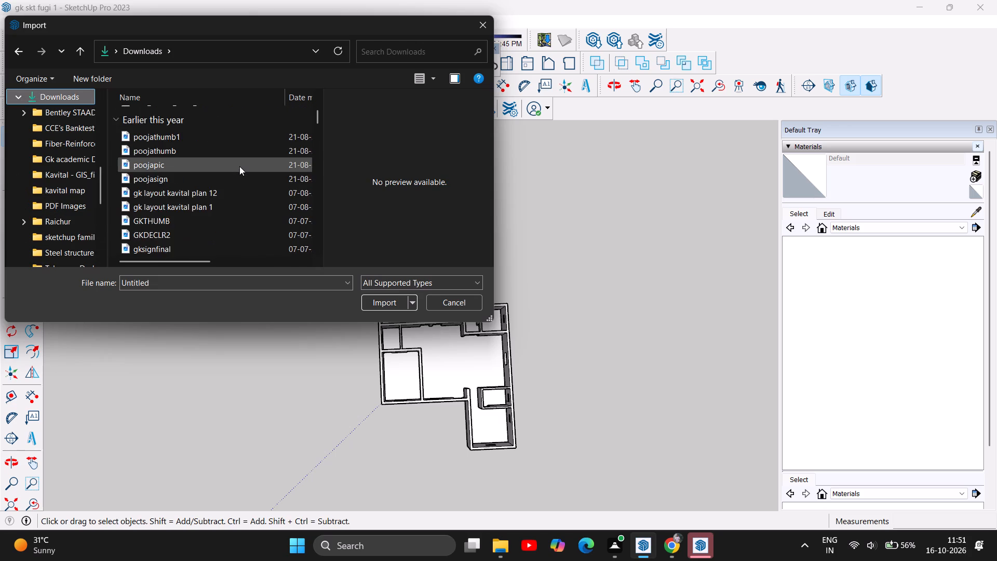
{"action": "scroll", "coordinate": [239, 166], "scroll_direction": "down", "scroll_amount": 3}
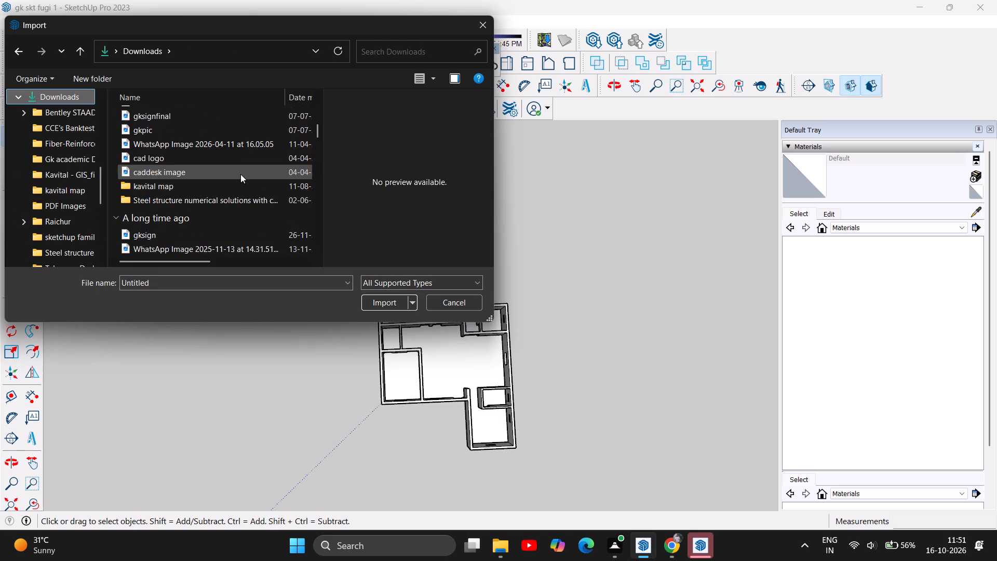
{"action": "scroll", "coordinate": [240, 174], "scroll_direction": "down", "scroll_amount": 6}
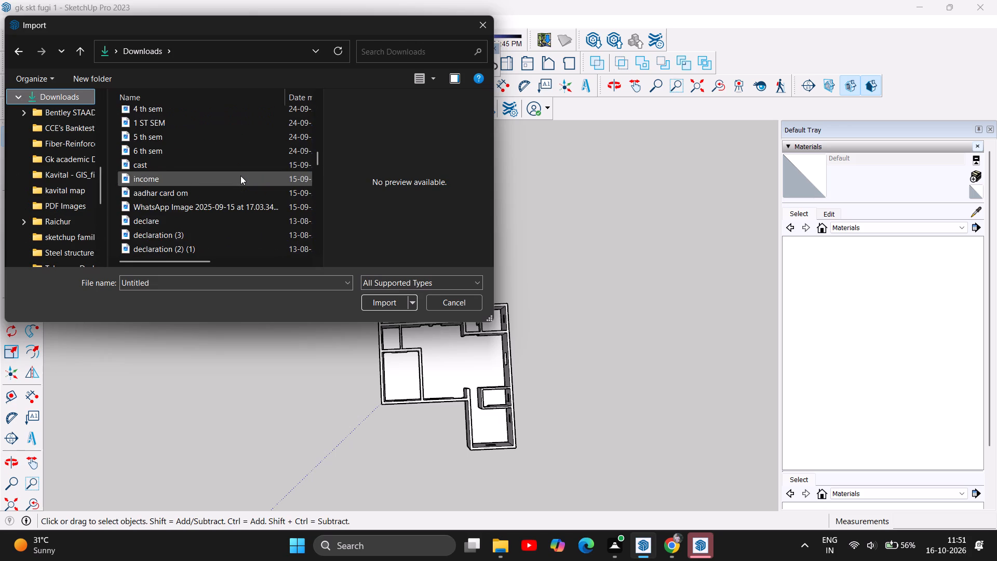
{"action": "scroll", "coordinate": [240, 176], "scroll_direction": "down", "scroll_amount": 4}
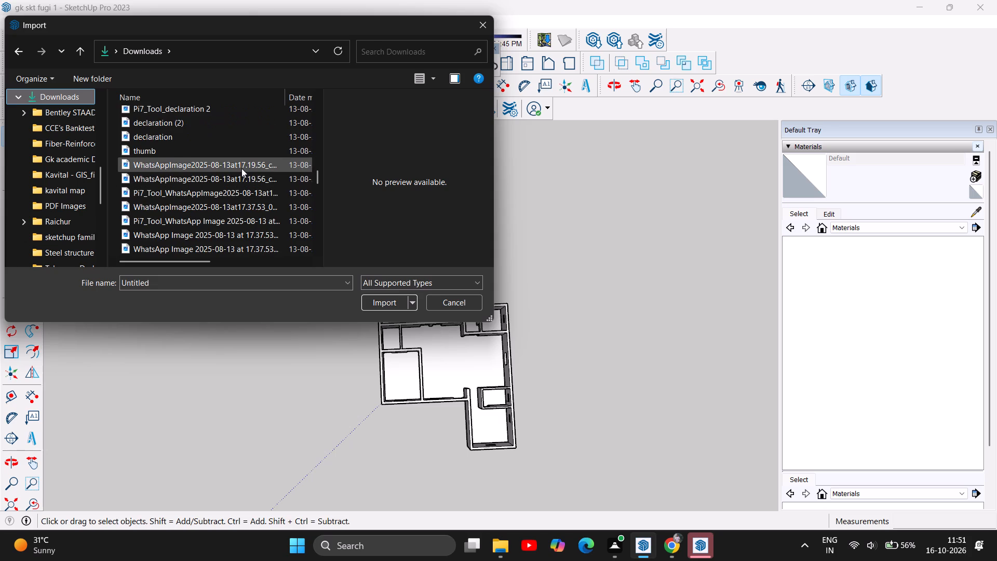
{"action": "left_click", "coordinate": [210, 126]}
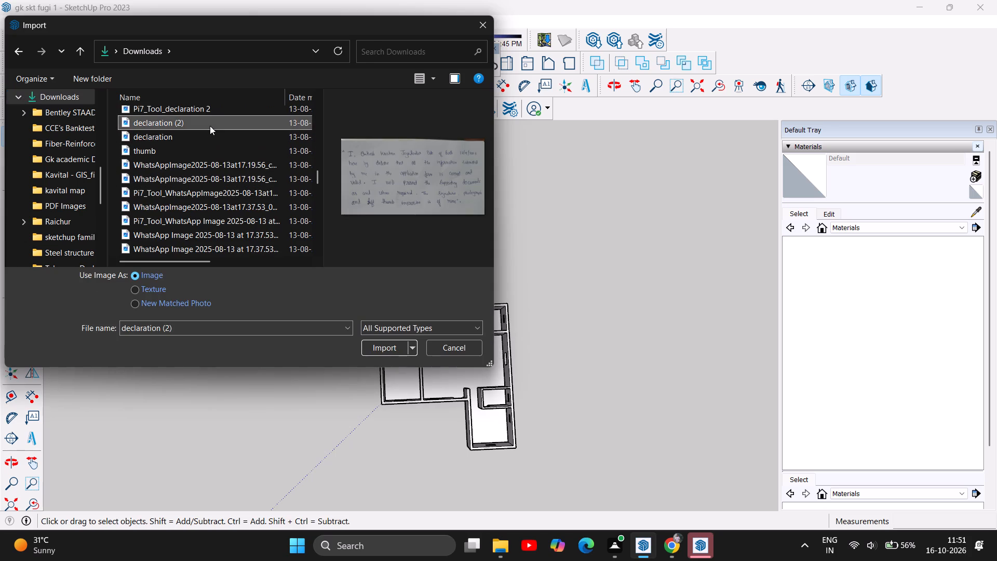
{"action": "scroll", "coordinate": [233, 165], "scroll_direction": "down", "scroll_amount": 4}
{"action": "scroll", "coordinate": [233, 165], "scroll_direction": "up", "scroll_amount": 1}
{"action": "scroll", "coordinate": [233, 165], "scroll_direction": "down", "scroll_amount": 7}
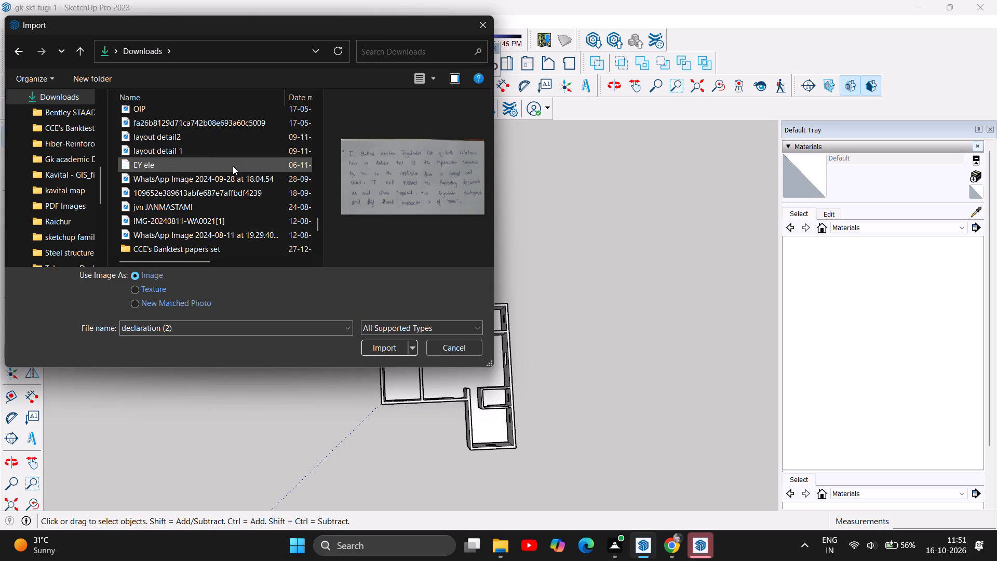
{"action": "scroll", "coordinate": [233, 166], "scroll_direction": "down", "scroll_amount": 7}
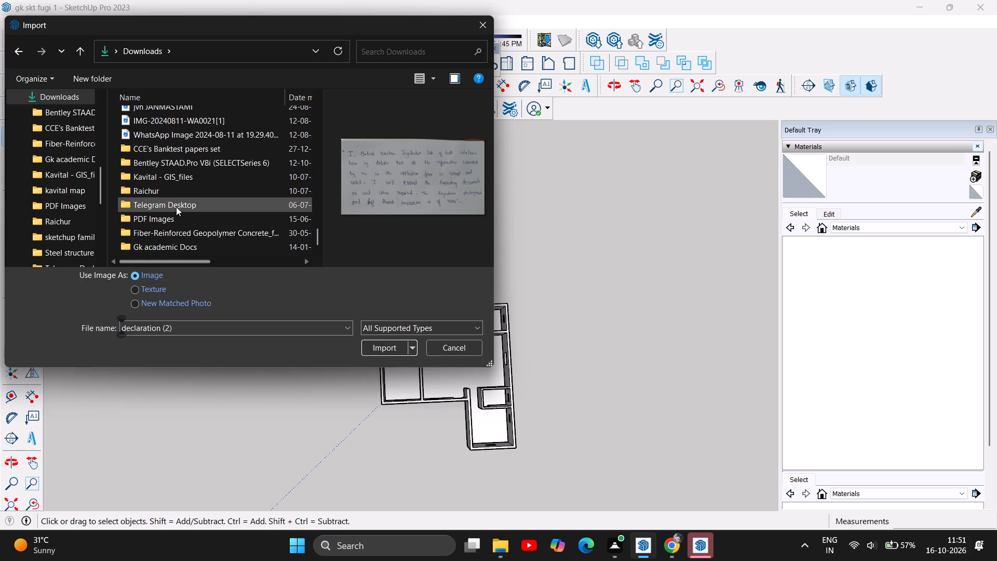
Preview the older images in the Downloads folder one after another to find a usable tile picture.
{"action": "left_click", "coordinate": [192, 133]}
{"action": "scroll", "coordinate": [192, 133], "scroll_direction": "up", "scroll_amount": 2}
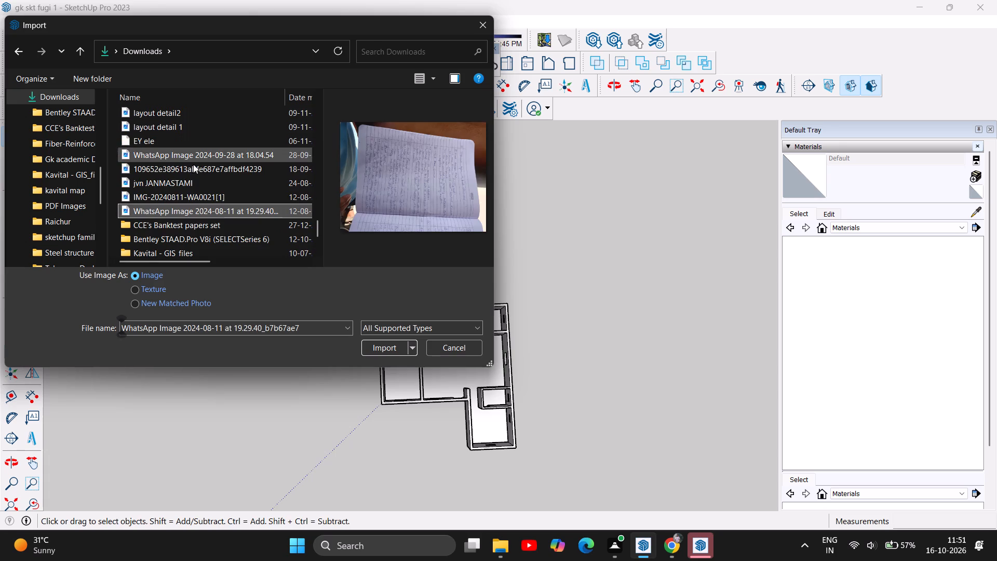
{"action": "left_click", "coordinate": [193, 169]}
{"action": "left_click", "coordinate": [198, 157]}
{"action": "scroll", "coordinate": [198, 157], "scroll_direction": "up", "scroll_amount": 1}
{"action": "left_click", "coordinate": [173, 188]}
{"action": "left_click", "coordinate": [183, 171]}
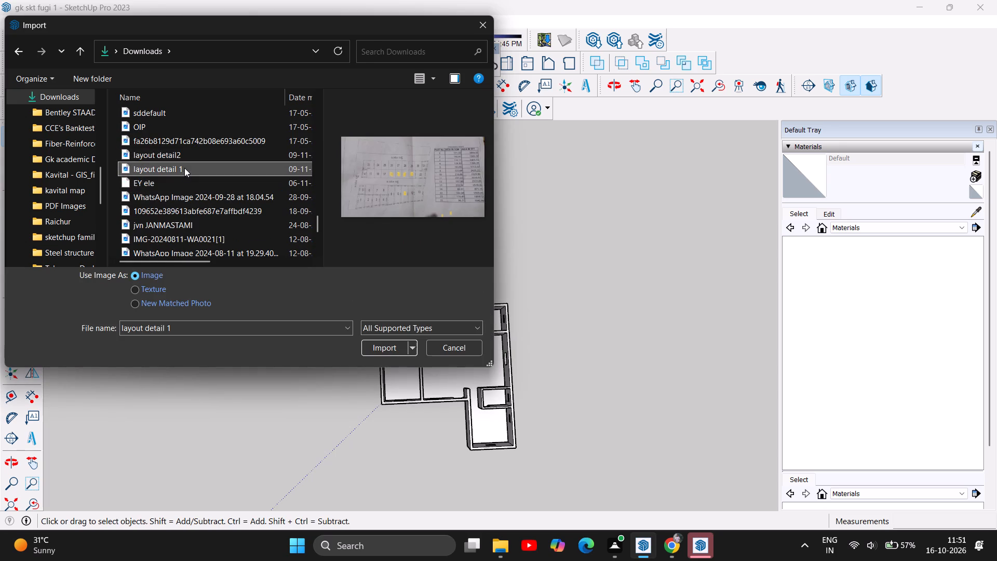
{"action": "left_click", "coordinate": [189, 153]}
{"action": "left_click", "coordinate": [202, 143]}
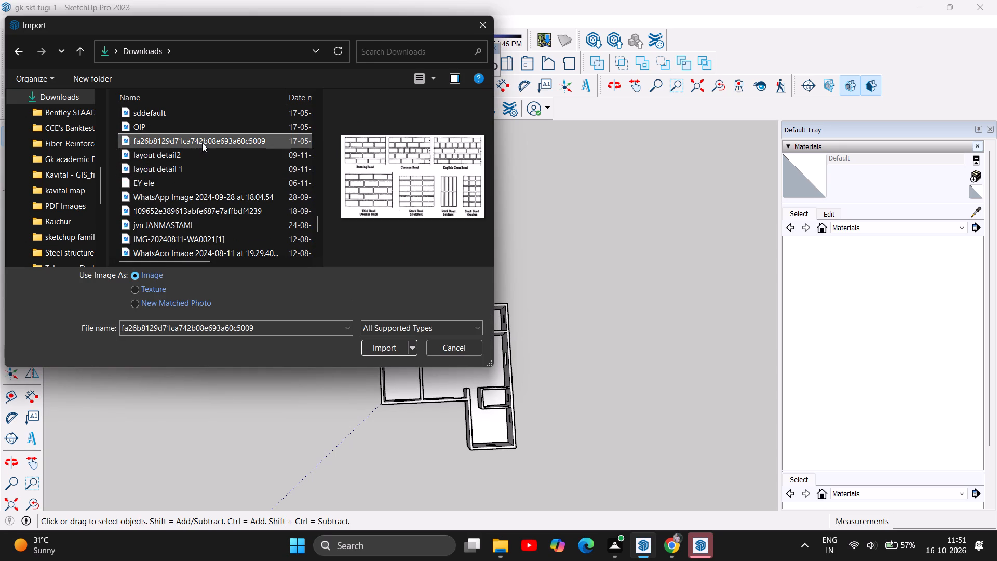
{"action": "scroll", "coordinate": [207, 187], "scroll_direction": "up", "scroll_amount": 1}
{"action": "right_click", "coordinate": [147, 163]}
{"action": "right_click", "coordinate": [149, 163]}
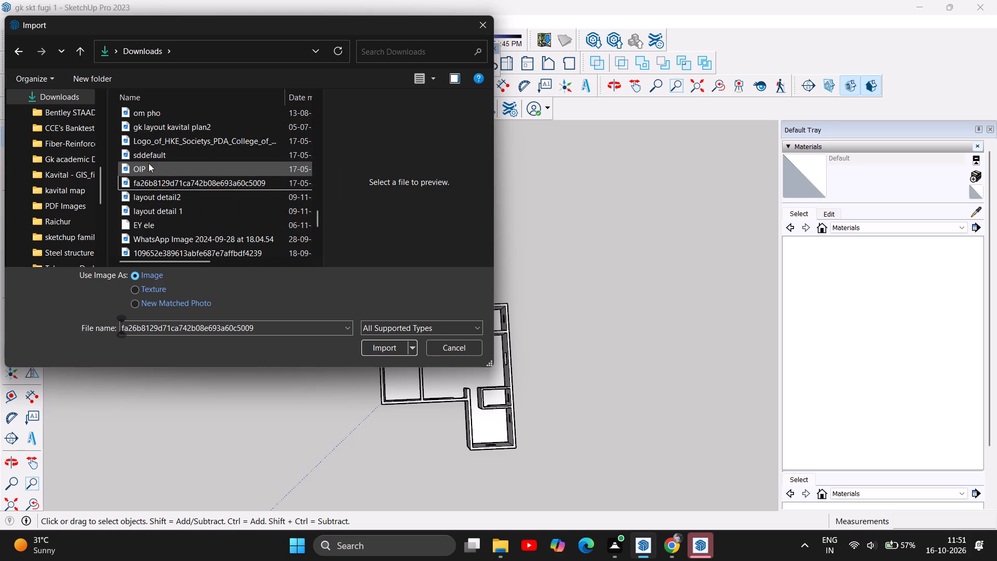
{"action": "left_click", "coordinate": [149, 163]}
{"action": "left_click", "coordinate": [149, 148]}
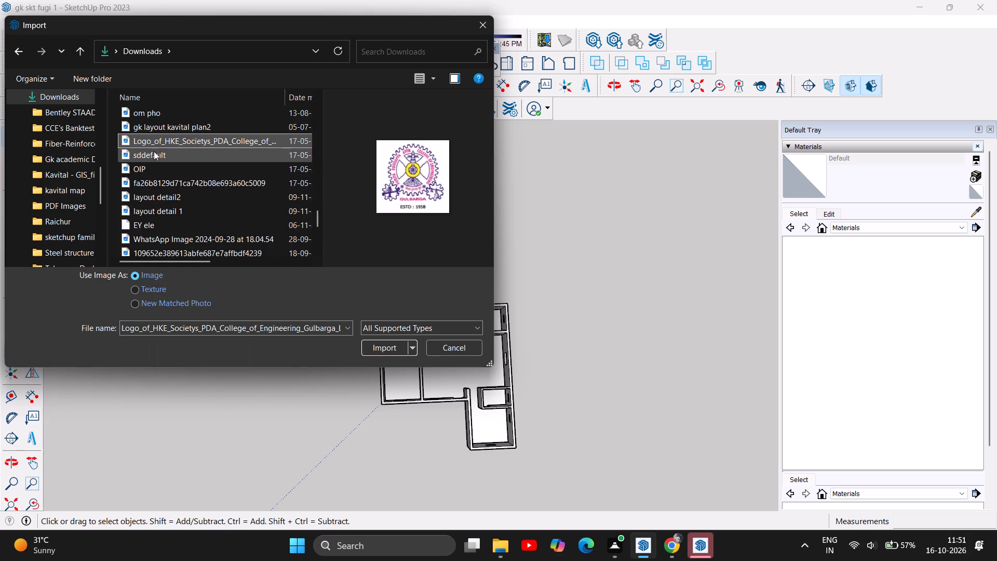
{"action": "left_click", "coordinate": [155, 153]}
{"action": "left_click", "coordinate": [197, 145]}
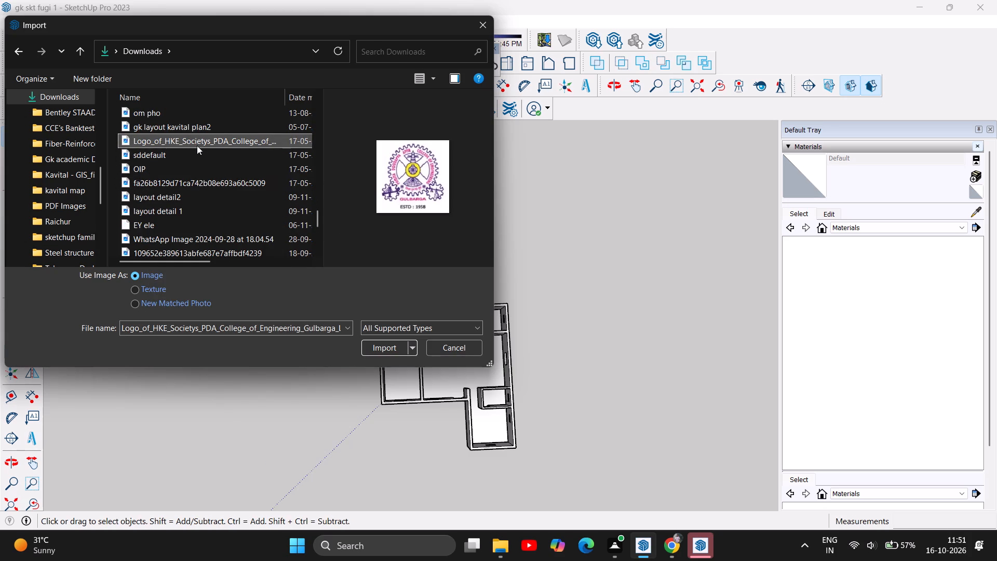
{"action": "scroll", "coordinate": [209, 195], "scroll_direction": "up", "scroll_amount": 2}
{"action": "scroll", "coordinate": [165, 163], "scroll_direction": "up", "scroll_amount": 3}
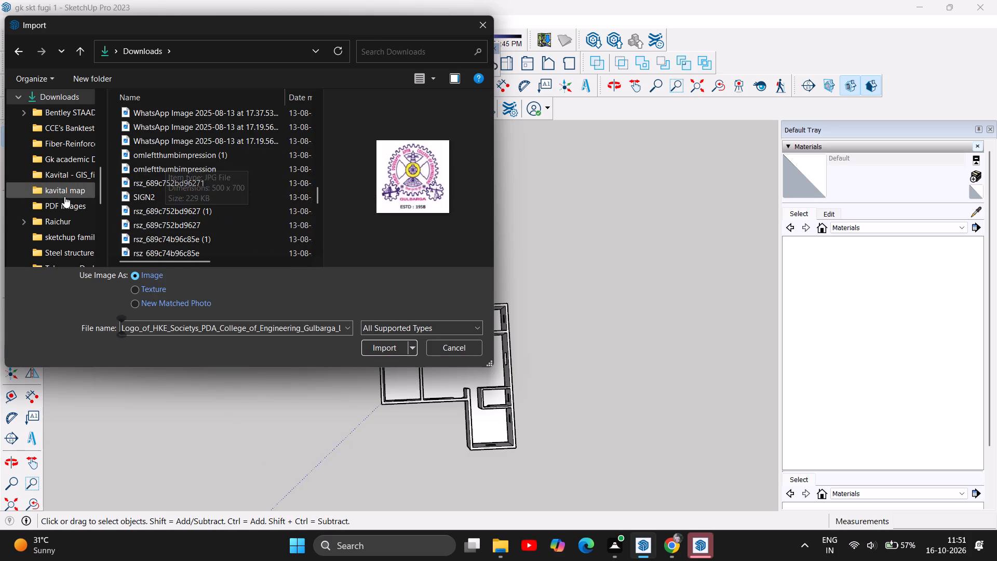
{"action": "scroll", "coordinate": [71, 198], "scroll_direction": "down", "scroll_amount": 1}
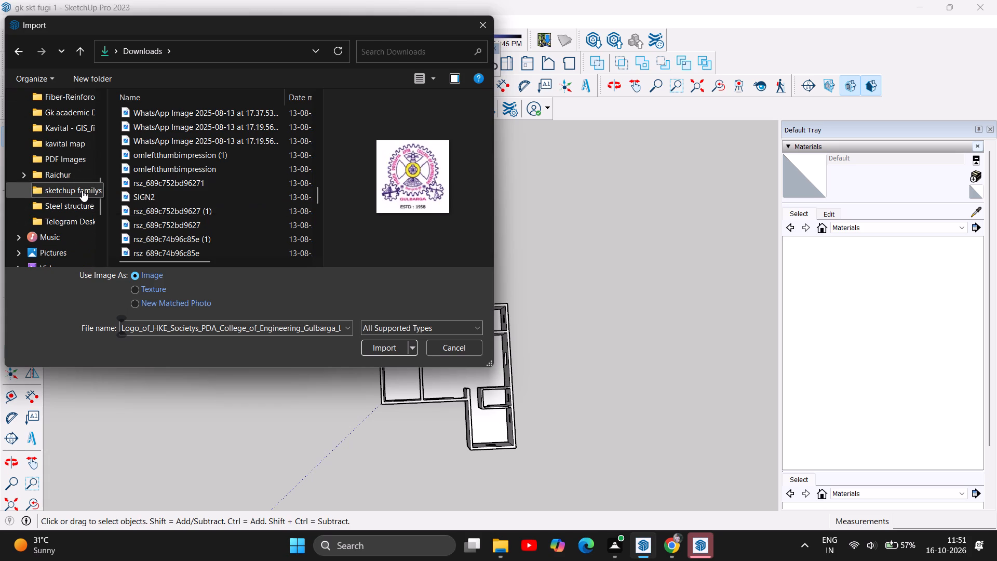
Recheck the sketchup familys folder for the tile image and close the import window without importing.
{"action": "left_click", "coordinate": [84, 188]}
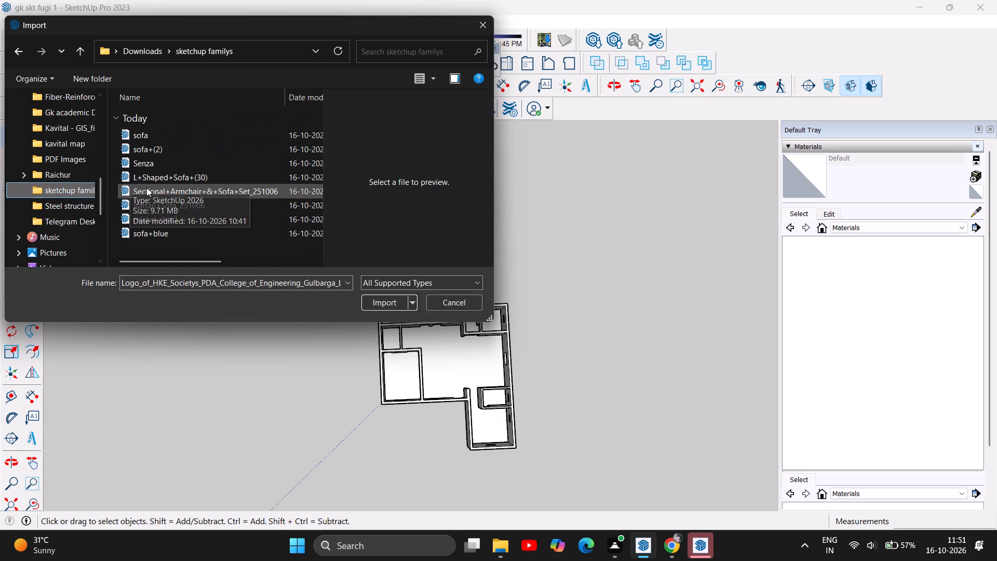
{"action": "left_click", "coordinate": [489, 21]}
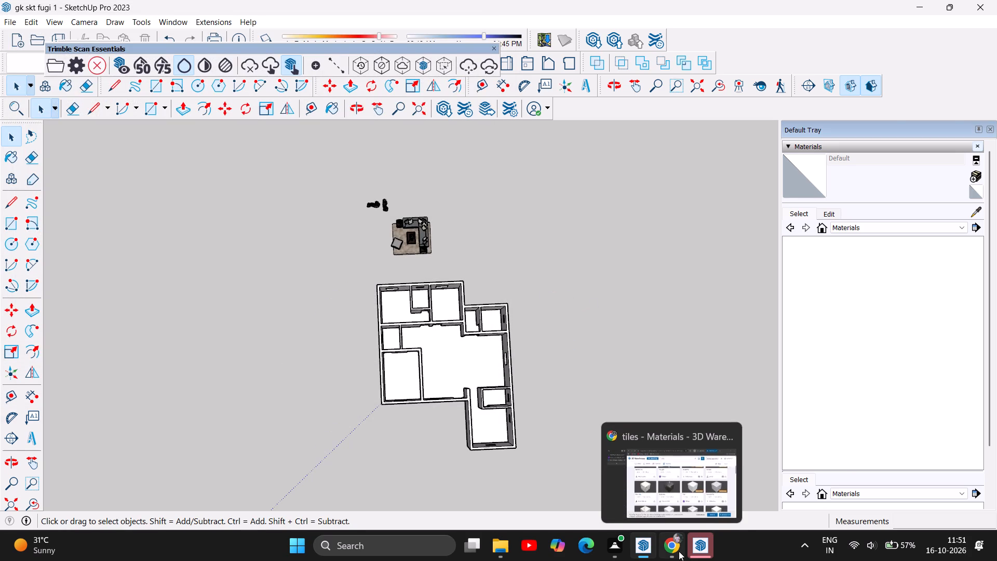
Switch to Chrome, check the sketchup familys folder in the page's save window and close it without saving.
{"action": "left_click", "coordinate": [678, 551]}
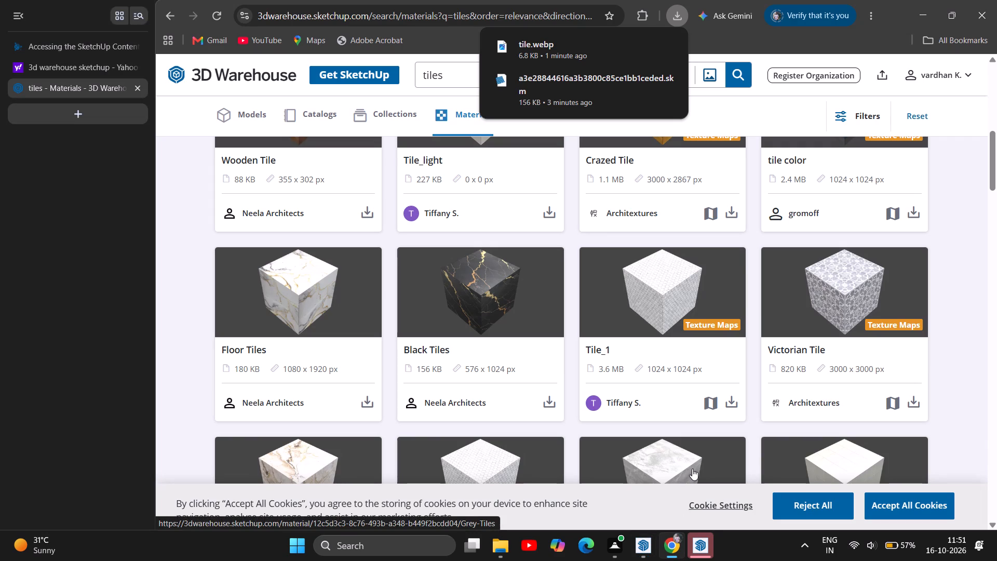
{"action": "key", "text": "ctrl+s"}
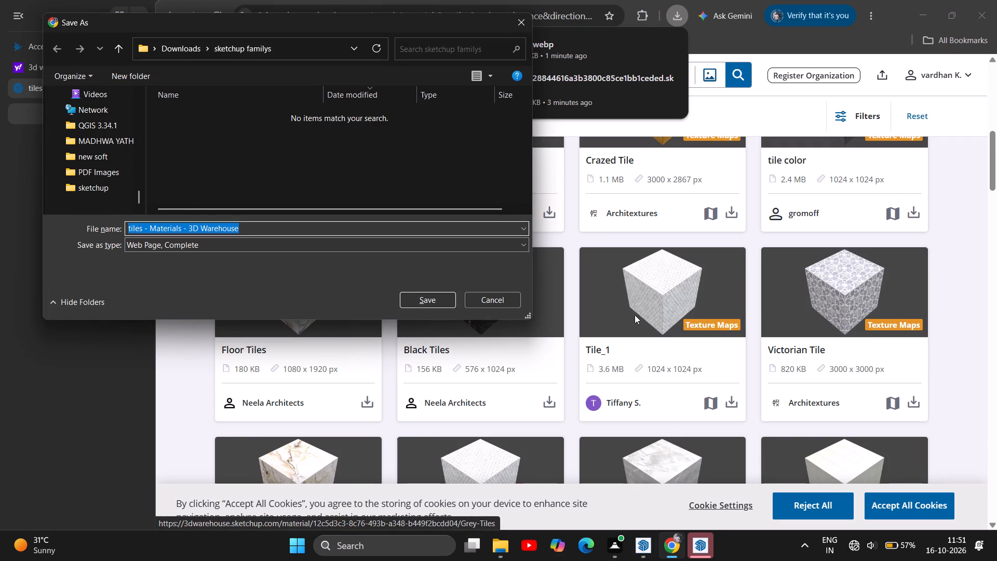
{"action": "left_click", "coordinate": [526, 23]}
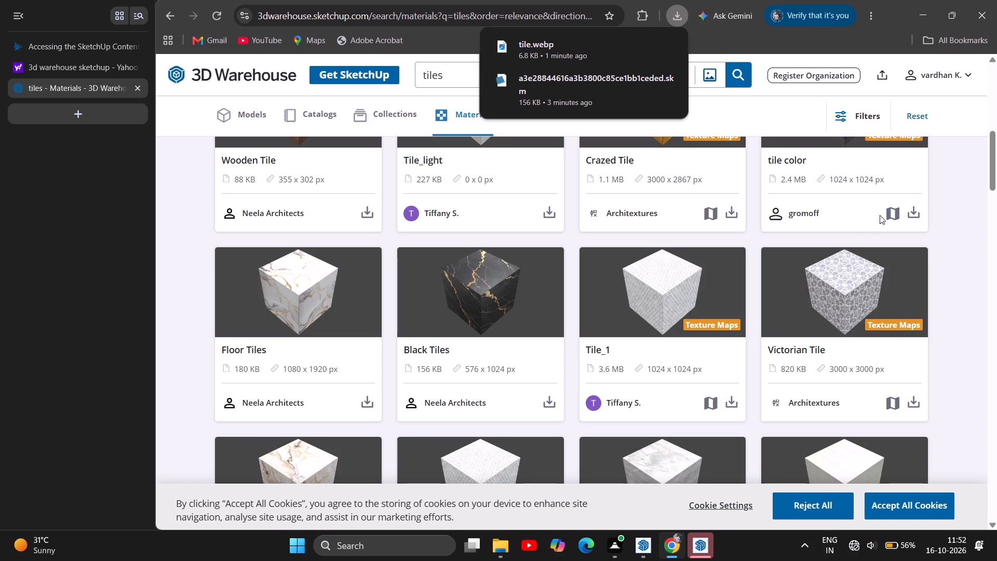
{"action": "left_click", "coordinate": [967, 194]}
Browse the tiles material results on 3D Warehouse for another tile finish.
{"action": "scroll", "coordinate": [940, 416], "scroll_direction": "down", "scroll_amount": 1}
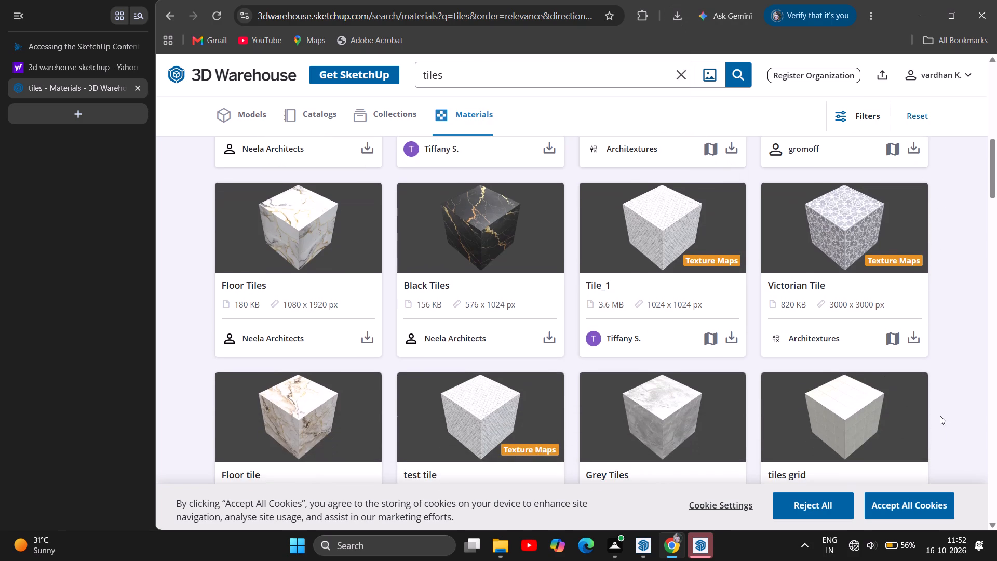
{"action": "scroll", "coordinate": [939, 416], "scroll_direction": "down", "scroll_amount": 5}
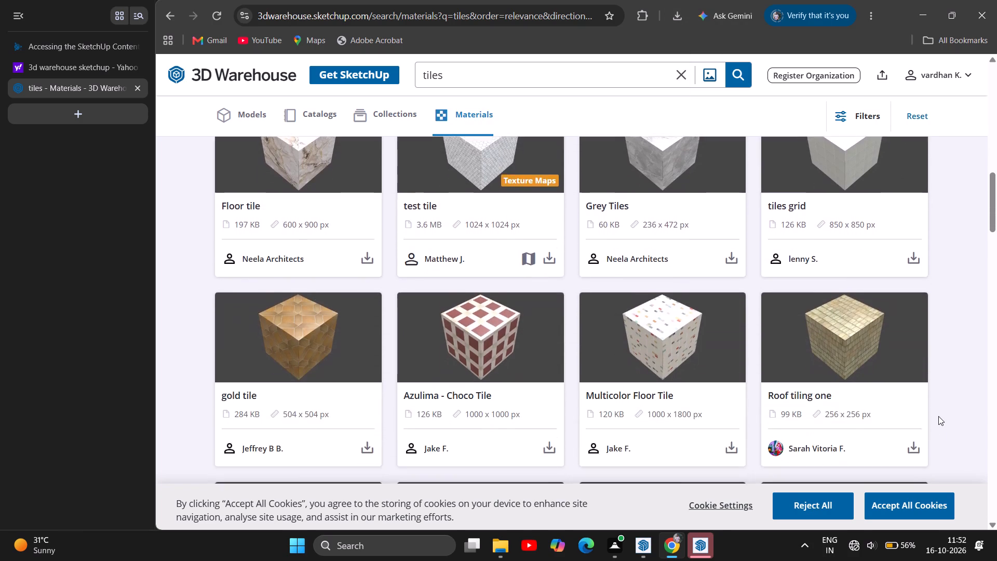
{"action": "scroll", "coordinate": [938, 416], "scroll_direction": "down", "scroll_amount": 1}
{"action": "scroll", "coordinate": [745, 426], "scroll_direction": "down", "scroll_amount": 4}
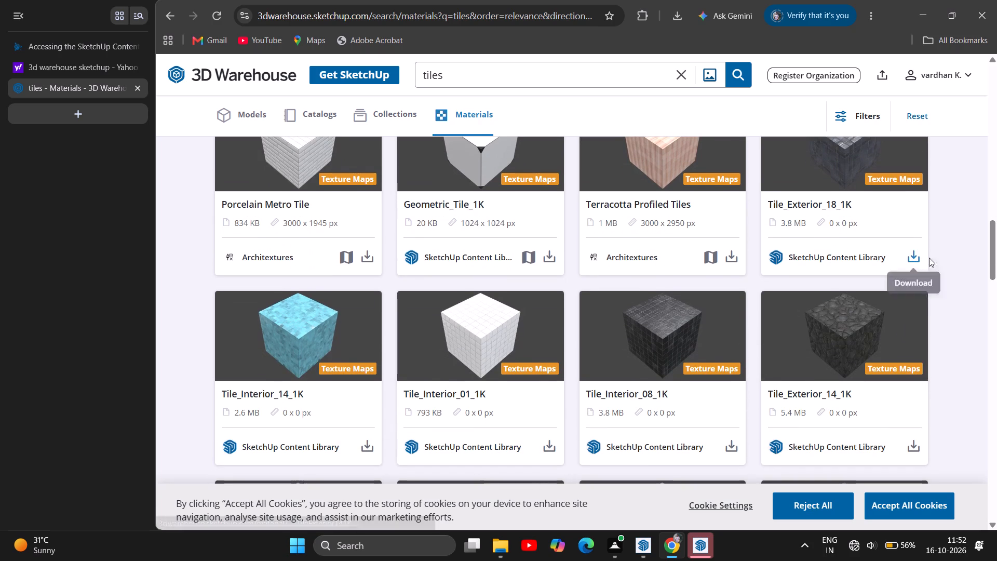
{"action": "scroll", "coordinate": [936, 257], "scroll_direction": "up", "scroll_amount": 2}
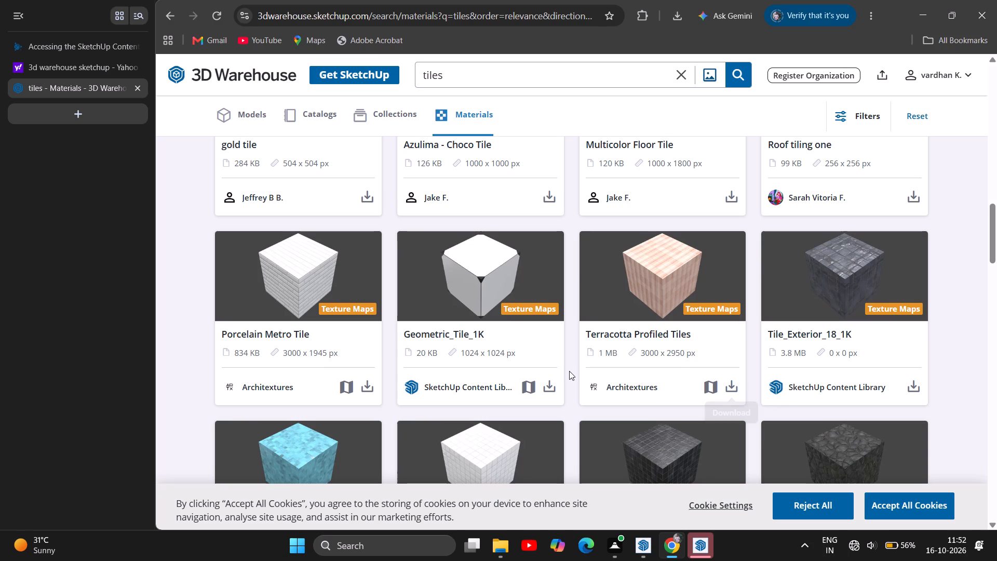
{"action": "scroll", "coordinate": [509, 391], "scroll_direction": "up", "scroll_amount": 1}
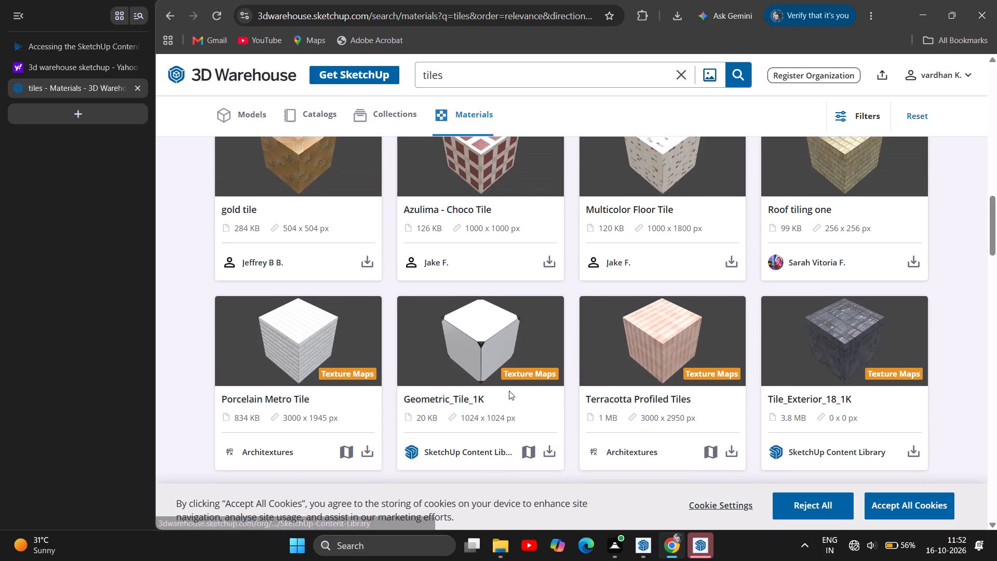
{"action": "scroll", "coordinate": [509, 391], "scroll_direction": "down", "scroll_amount": 1}
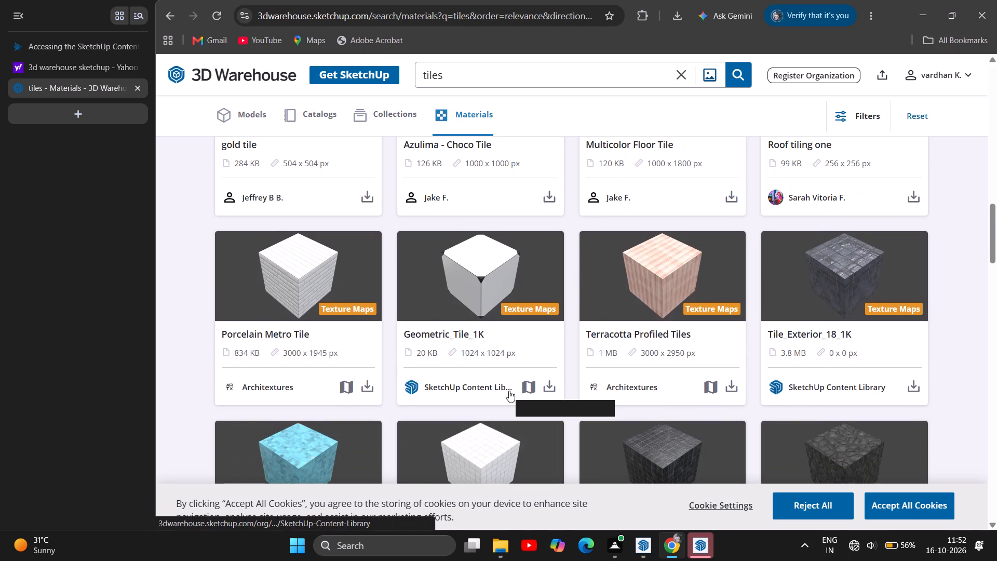
{"action": "scroll", "coordinate": [455, 342], "scroll_direction": "down", "scroll_amount": 2}
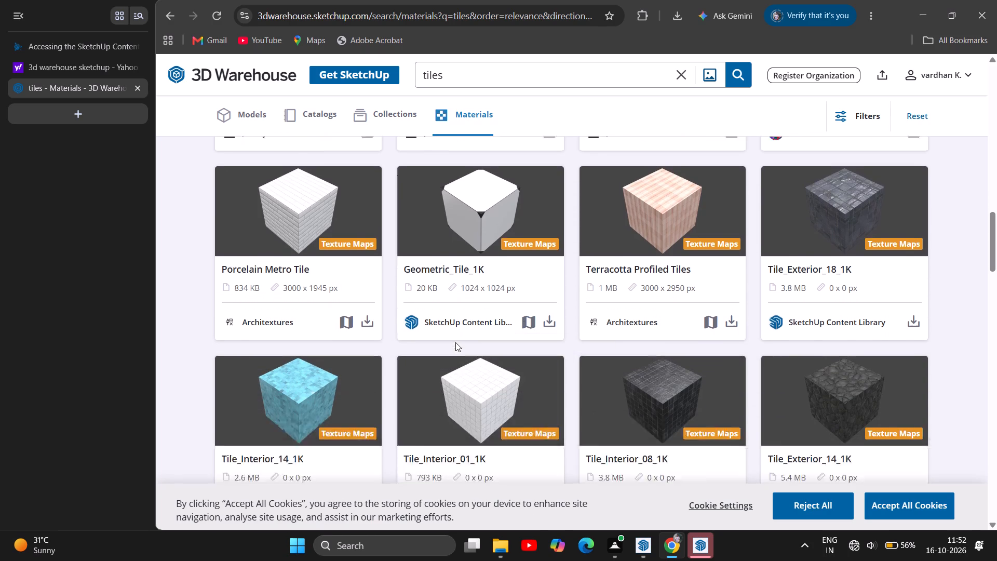
{"action": "scroll", "coordinate": [455, 342], "scroll_direction": "down", "scroll_amount": 3}
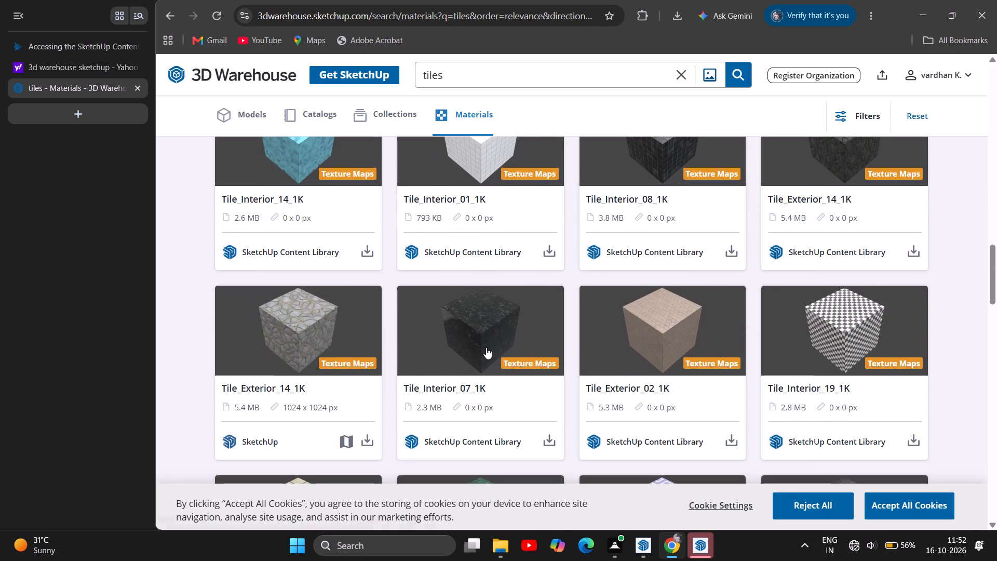
{"action": "scroll", "coordinate": [487, 350], "scroll_direction": "down", "scroll_amount": 1}
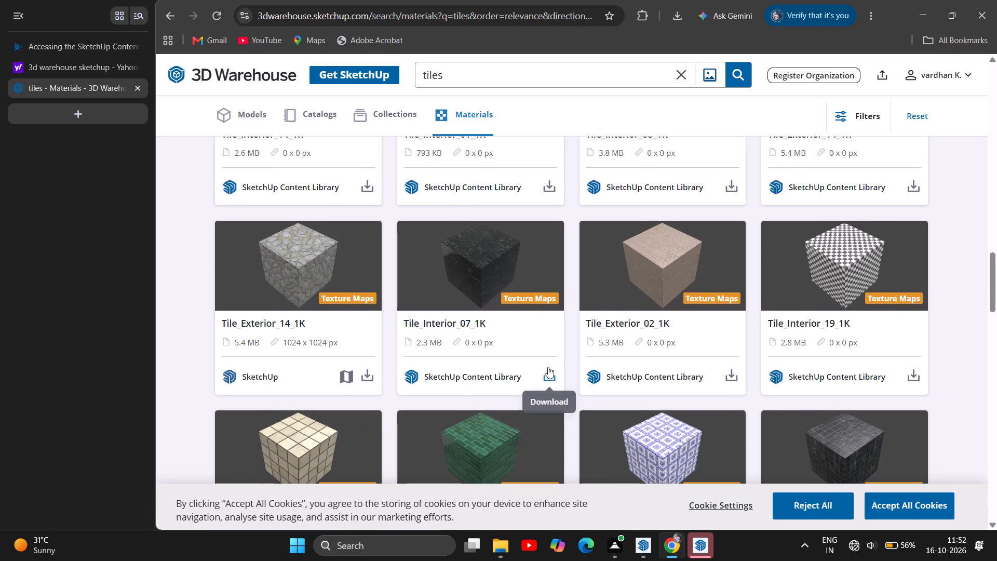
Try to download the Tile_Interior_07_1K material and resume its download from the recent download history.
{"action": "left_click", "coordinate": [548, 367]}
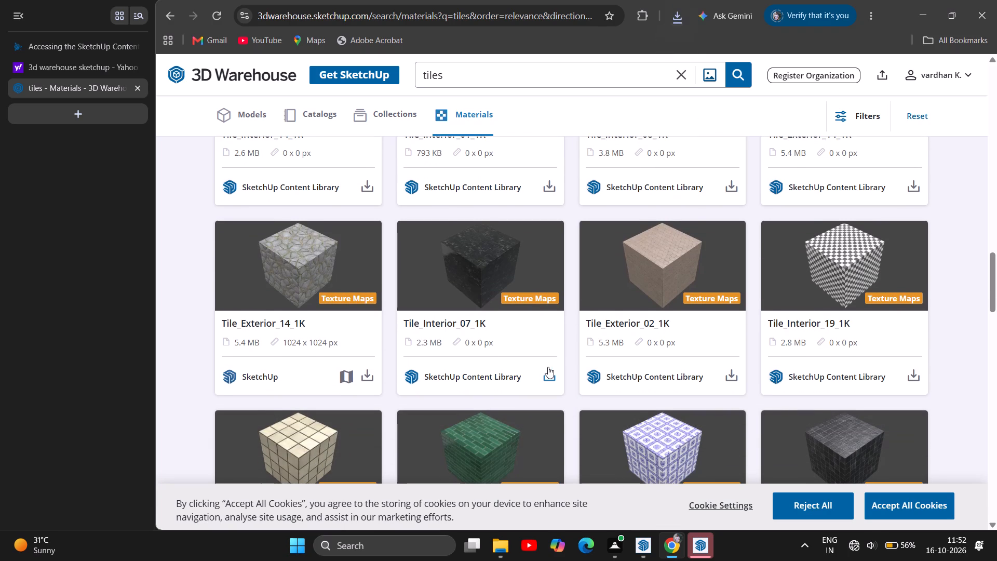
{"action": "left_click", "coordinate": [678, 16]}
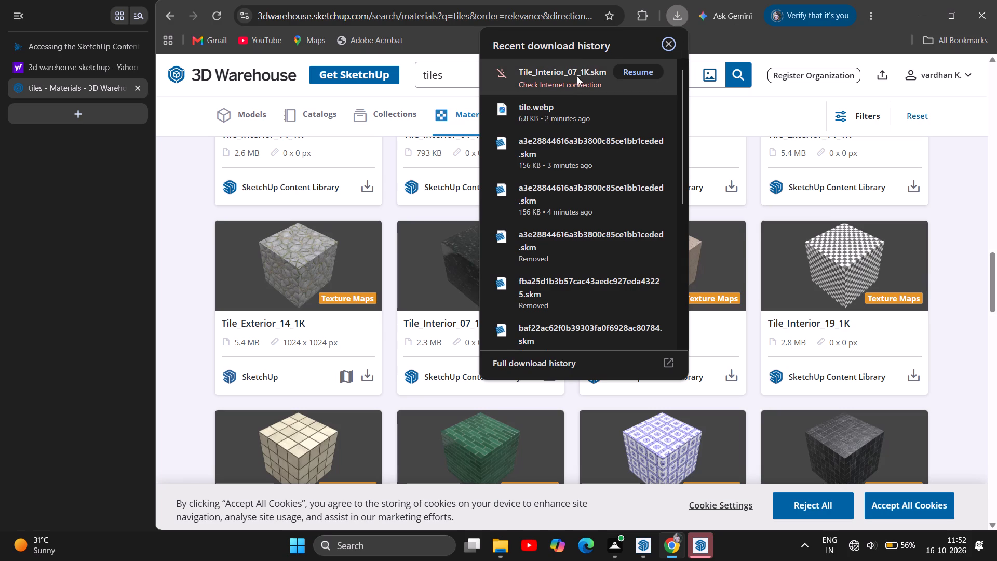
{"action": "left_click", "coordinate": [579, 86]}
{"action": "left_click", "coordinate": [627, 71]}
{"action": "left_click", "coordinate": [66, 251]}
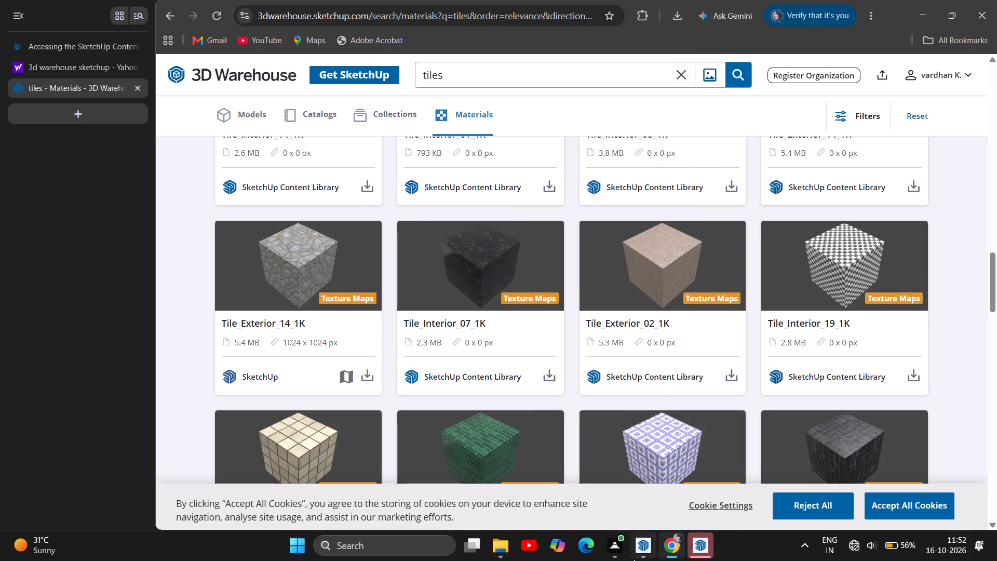
Switch to SketchUp and examine the house model's rooms, door and window openings, and main hall floor from several angles.
{"action": "left_click", "coordinate": [639, 554]}
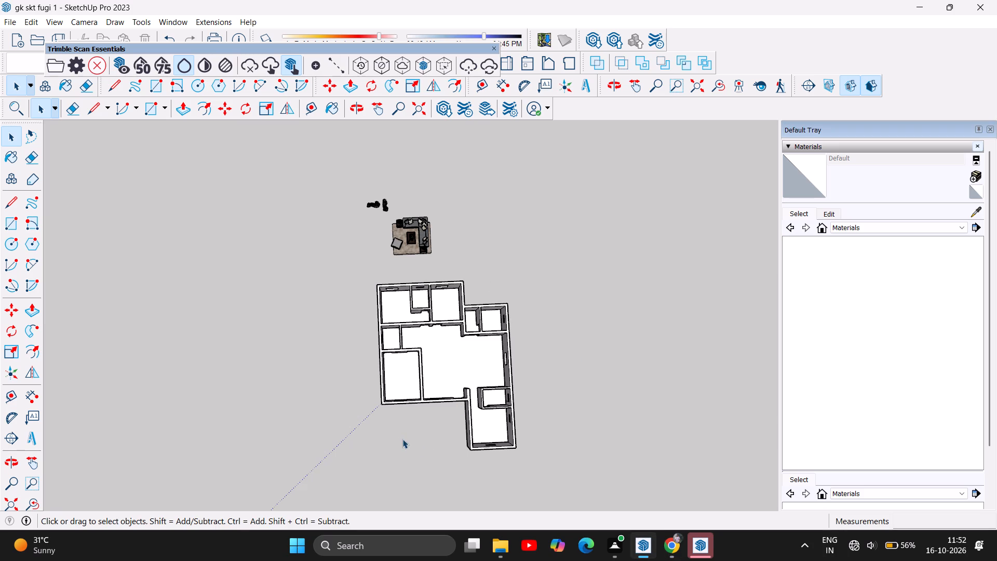
{"action": "left_click", "coordinate": [357, 108]}
{"action": "left_click_drag", "start_coordinate": [433, 373], "coordinate": [434, 372]}
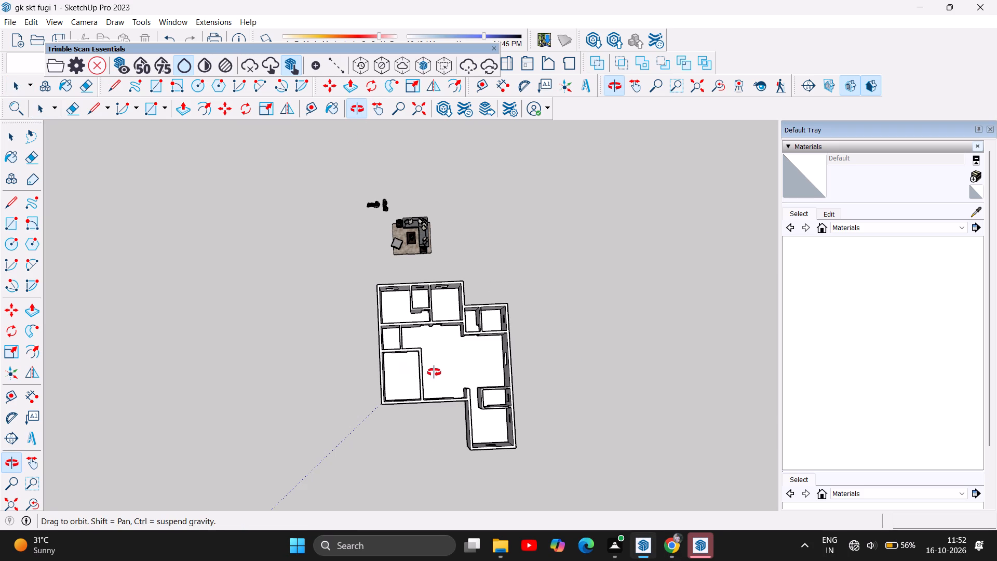
{"action": "left_click_drag", "start_coordinate": [434, 372], "coordinate": [456, 213]}
{"action": "left_click_drag", "start_coordinate": [514, 384], "coordinate": [508, 286]}
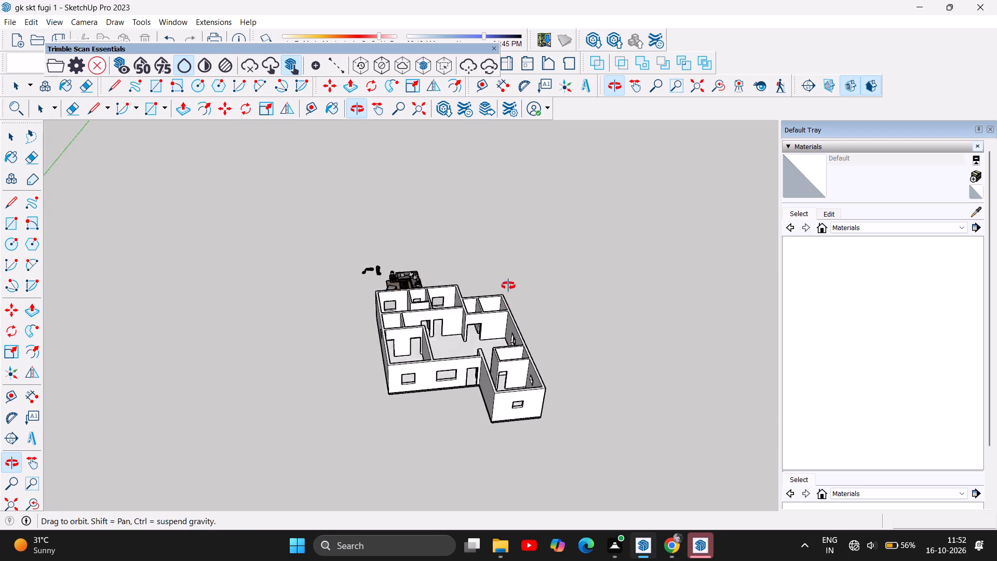
{"action": "left_click_drag", "start_coordinate": [508, 286], "coordinate": [523, 265]}
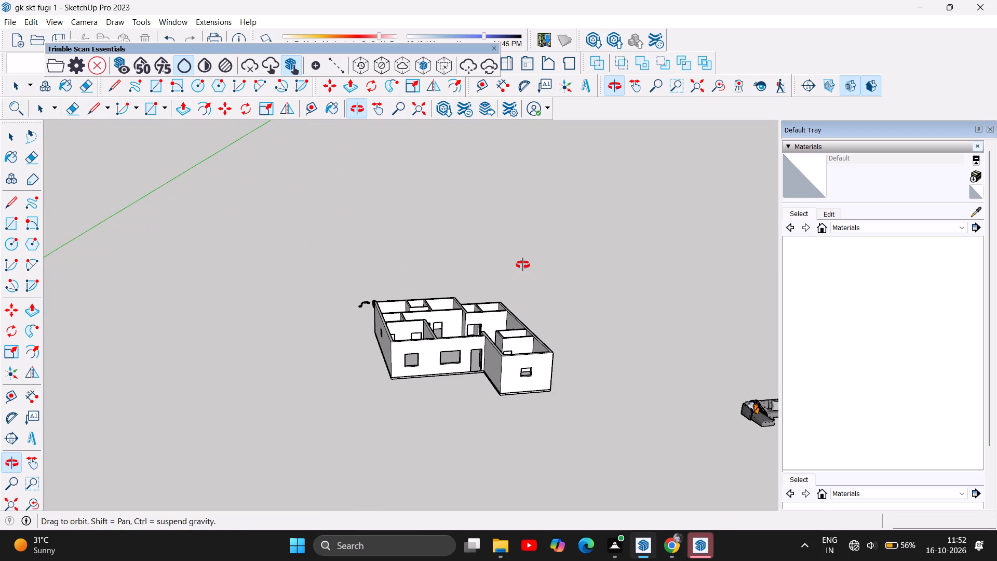
{"action": "scroll", "coordinate": [491, 351], "scroll_direction": "up", "scroll_amount": 4}
{"action": "scroll", "coordinate": [501, 306], "scroll_direction": "up", "scroll_amount": 4}
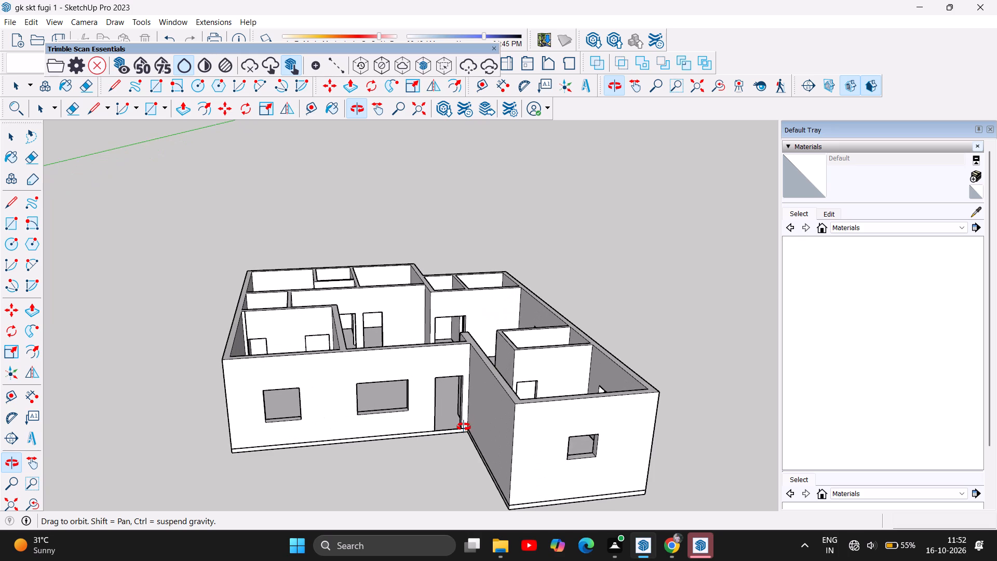
{"action": "left_click_drag", "start_coordinate": [464, 427], "coordinate": [400, 469]}
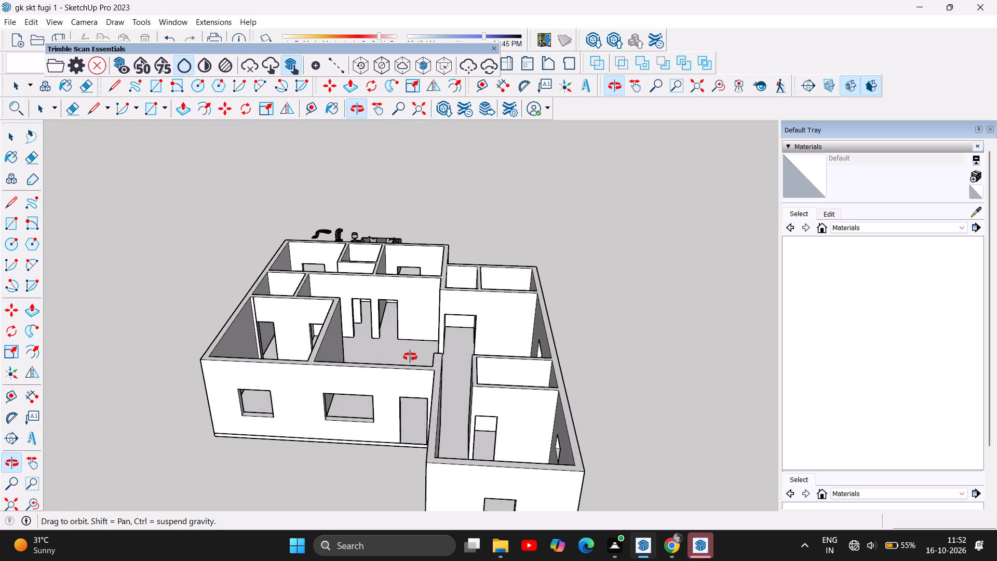
{"action": "scroll", "coordinate": [410, 357], "scroll_direction": "up", "scroll_amount": 5}
{"action": "left_click_drag", "start_coordinate": [432, 404], "coordinate": [373, 396]}
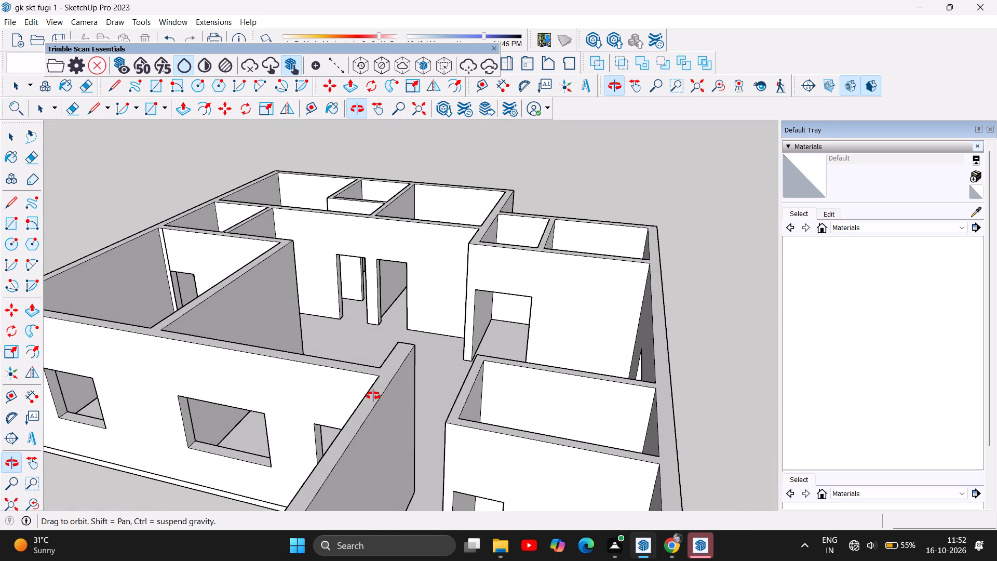
{"action": "left_click_drag", "start_coordinate": [373, 396], "coordinate": [452, 389]}
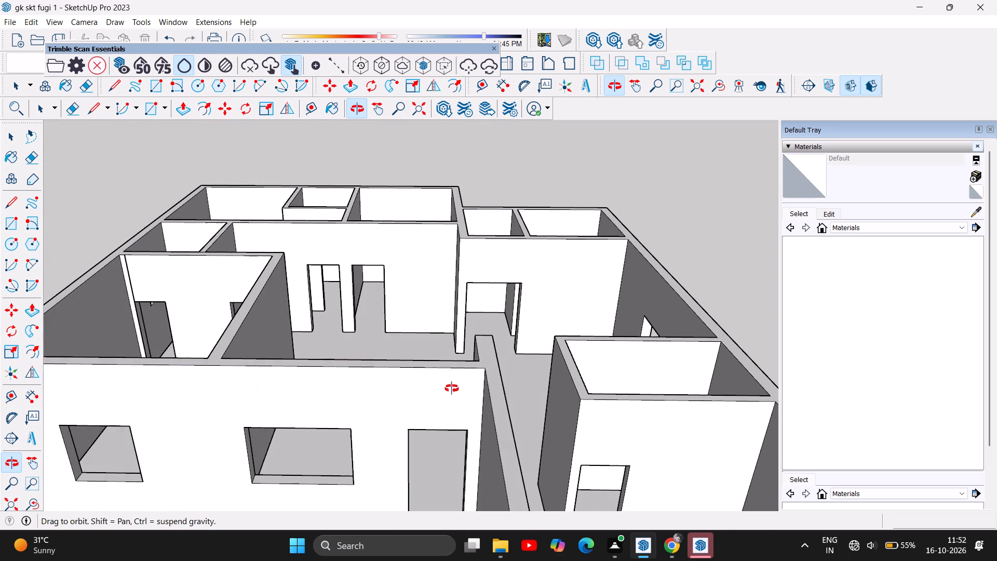
{"action": "left_click_drag", "start_coordinate": [452, 389], "coordinate": [524, 367]}
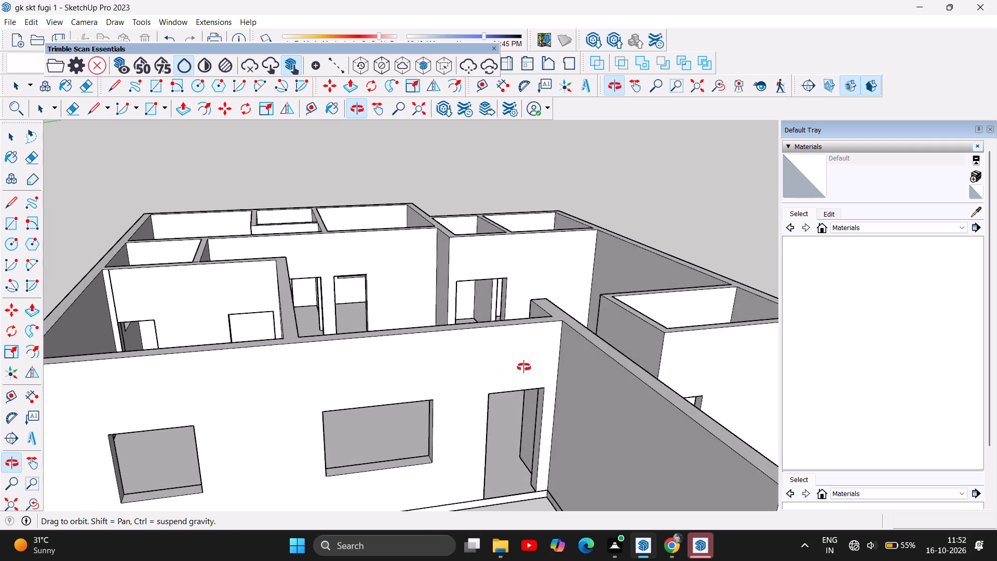
{"action": "left_click_drag", "start_coordinate": [524, 367], "coordinate": [614, 371]}
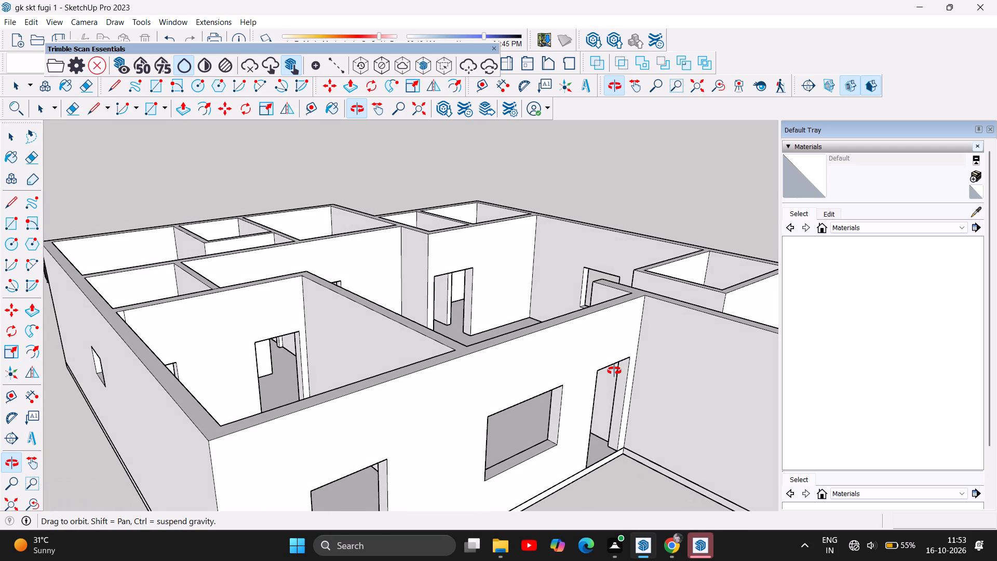
{"action": "left_click_drag", "start_coordinate": [614, 371], "coordinate": [549, 373]}
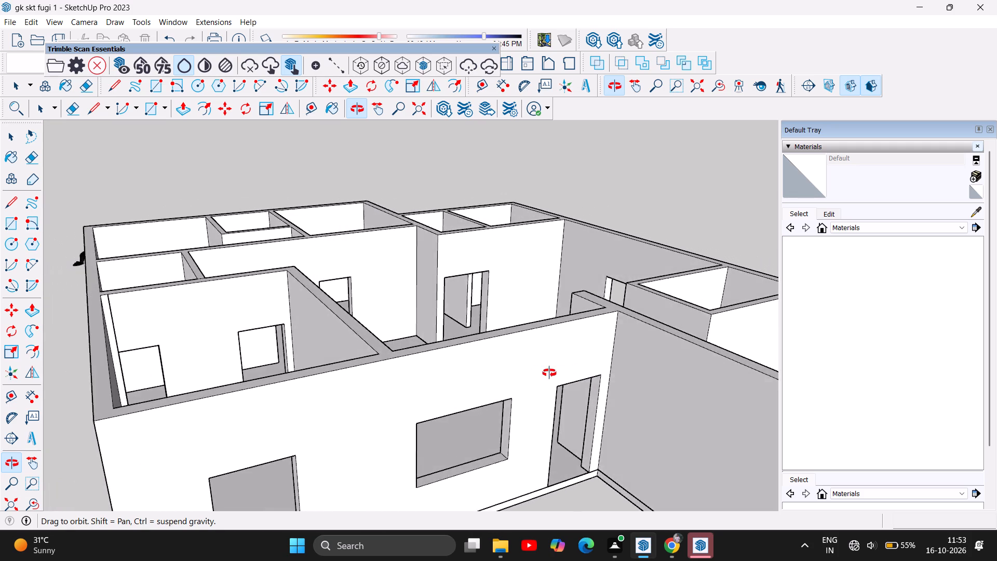
{"action": "left_click_drag", "start_coordinate": [549, 373], "coordinate": [232, 335]}
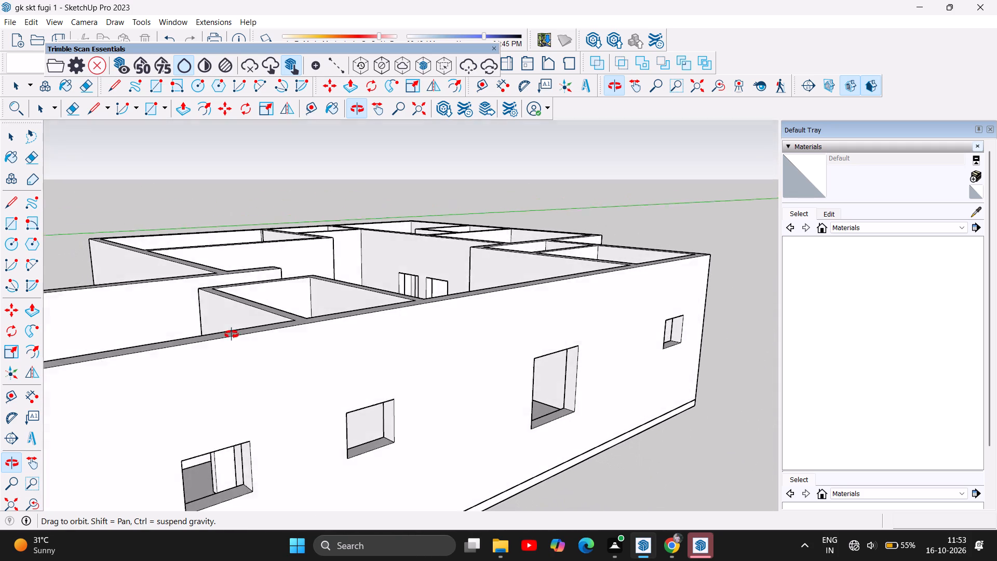
{"action": "left_click_drag", "start_coordinate": [232, 335], "coordinate": [378, 435]}
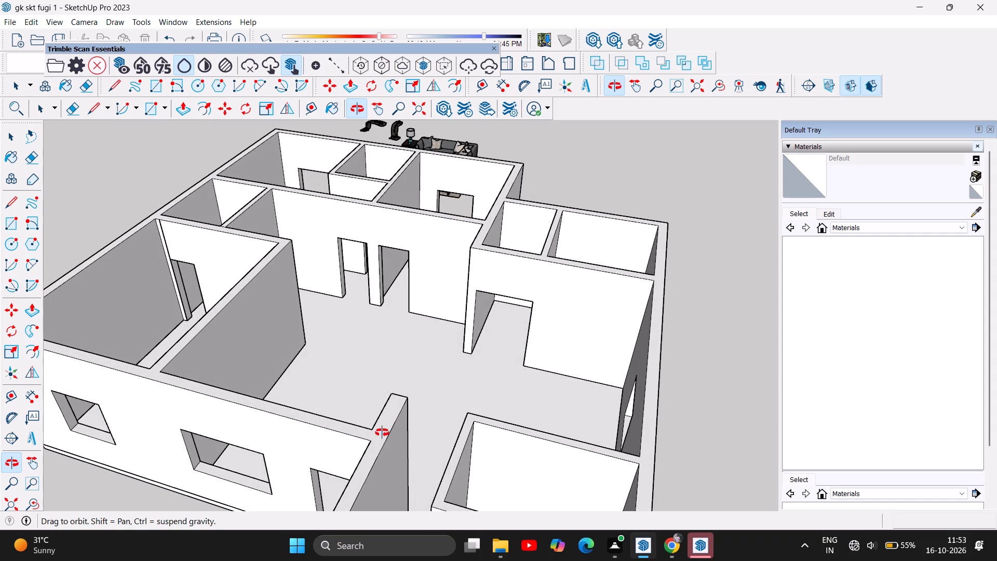
{"action": "left_click_drag", "start_coordinate": [368, 334], "coordinate": [512, 426]}
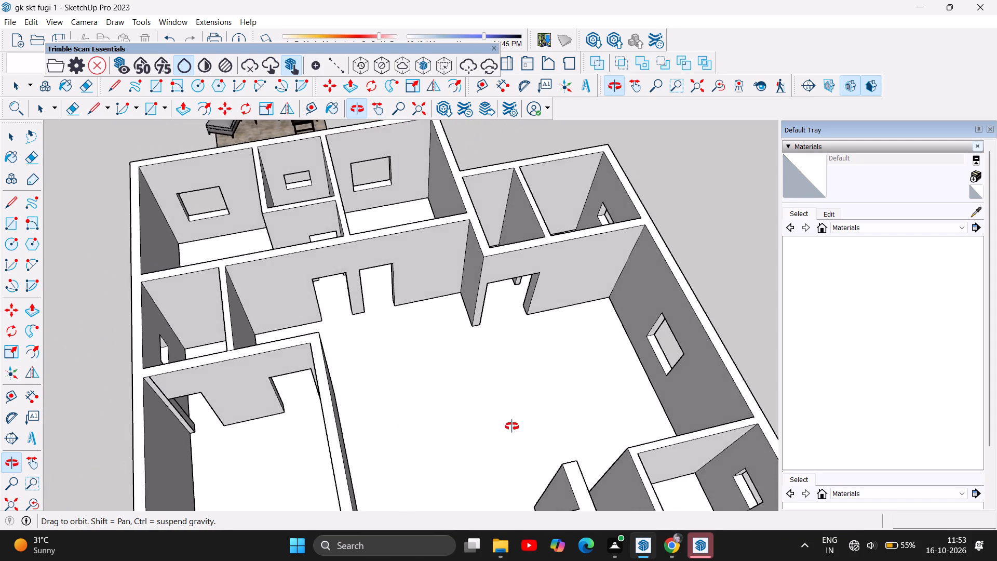
{"action": "left_click_drag", "start_coordinate": [512, 426], "coordinate": [483, 418]}
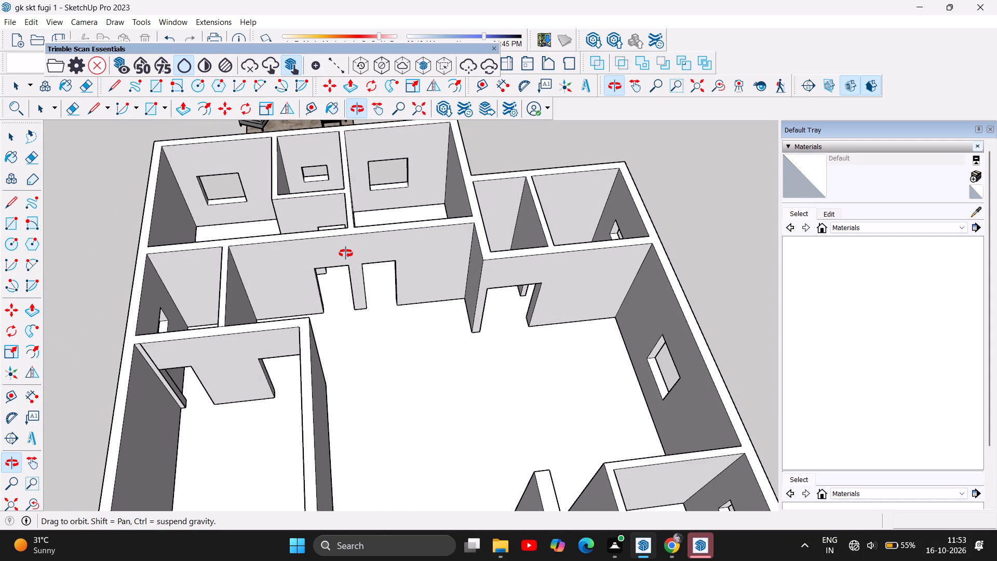
{"action": "scroll", "coordinate": [346, 253], "scroll_direction": "up", "scroll_amount": 3}
{"action": "scroll", "coordinate": [339, 327], "scroll_direction": "up", "scroll_amount": 3}
{"action": "left_click_drag", "start_coordinate": [374, 422], "coordinate": [383, 319]}
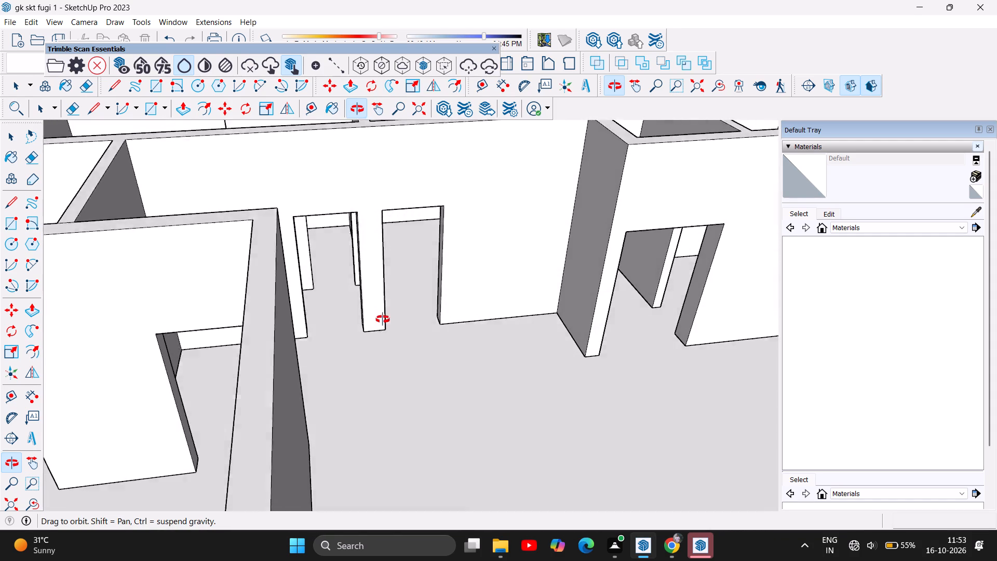
{"action": "left_click_drag", "start_coordinate": [383, 319], "coordinate": [391, 390]}
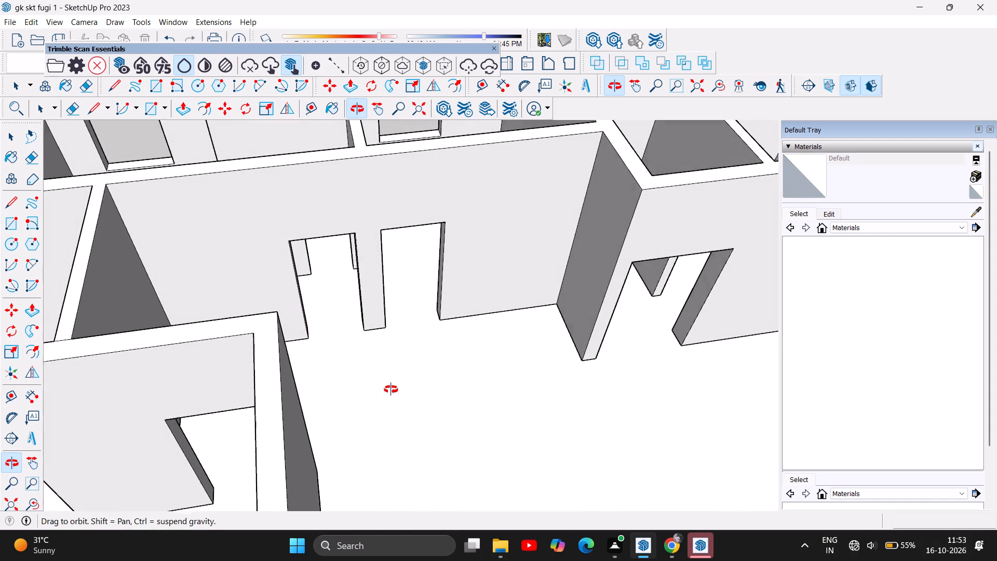
{"action": "left_click_drag", "start_coordinate": [391, 390], "coordinate": [389, 346]}
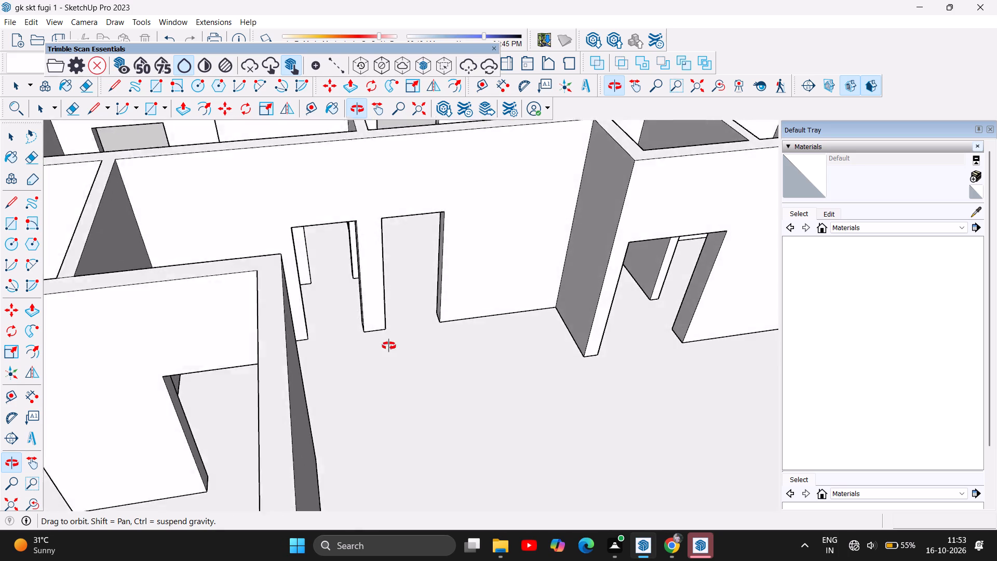
{"action": "left_click_drag", "start_coordinate": [389, 346], "coordinate": [359, 352]}
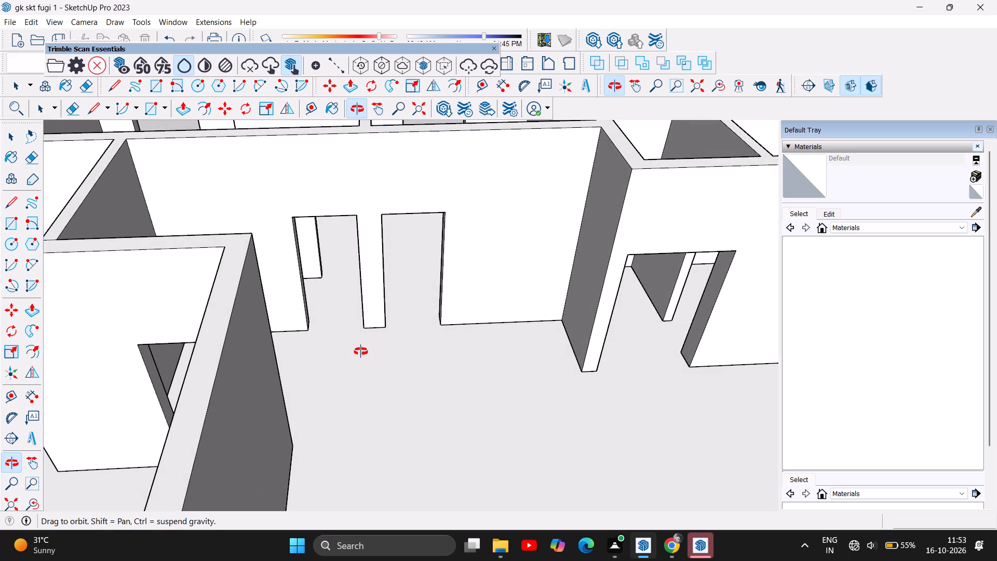
{"action": "scroll", "coordinate": [362, 351], "scroll_direction": "down", "scroll_amount": 2}
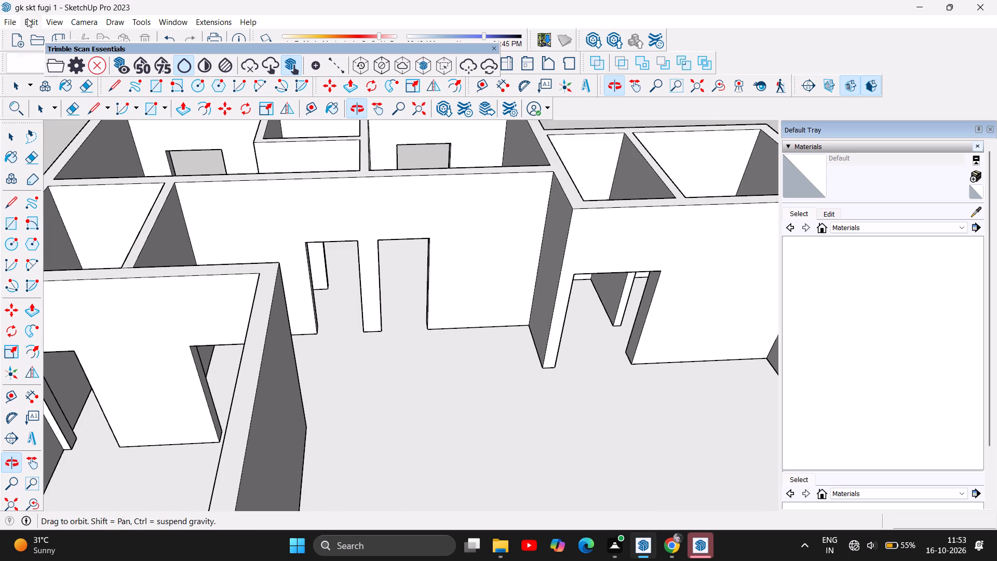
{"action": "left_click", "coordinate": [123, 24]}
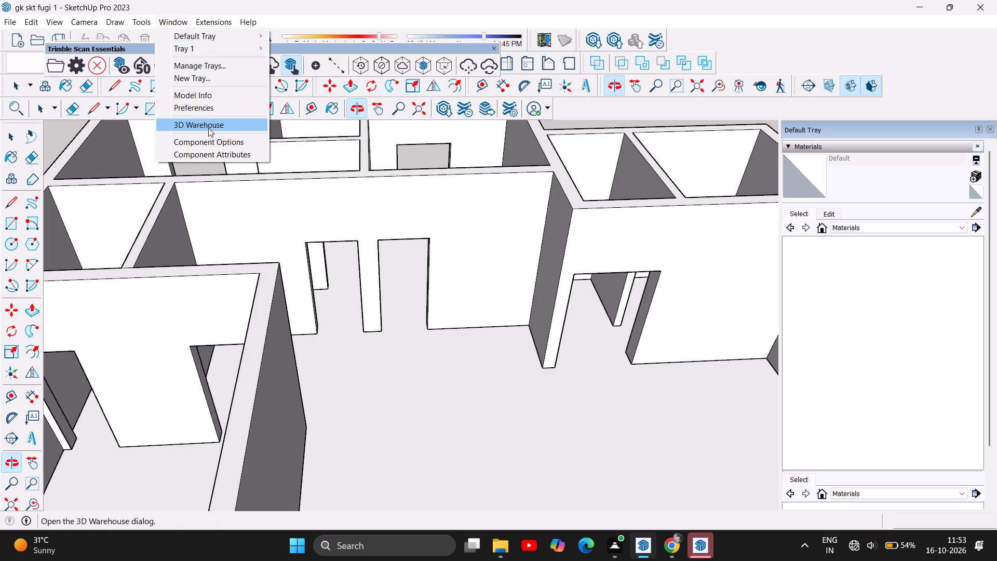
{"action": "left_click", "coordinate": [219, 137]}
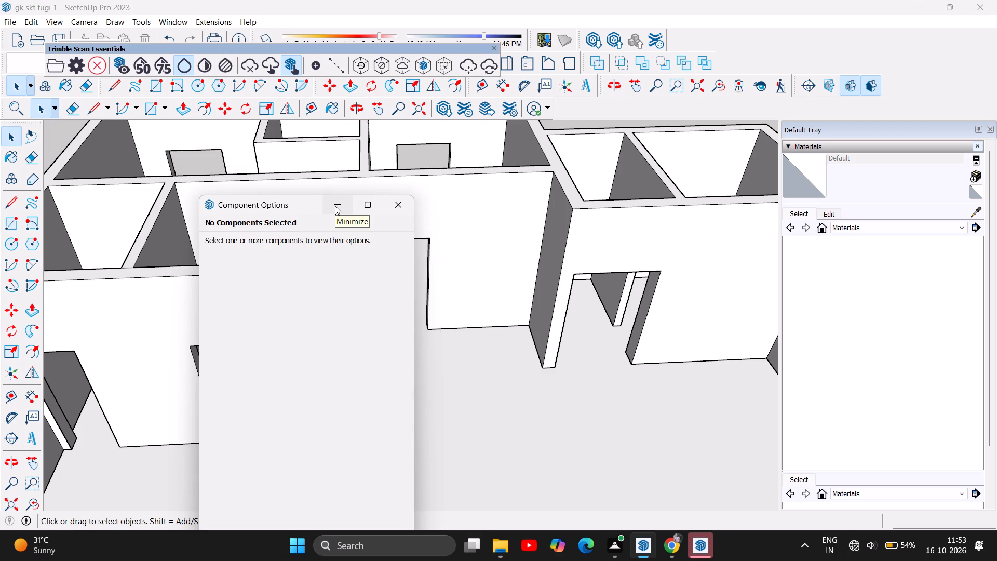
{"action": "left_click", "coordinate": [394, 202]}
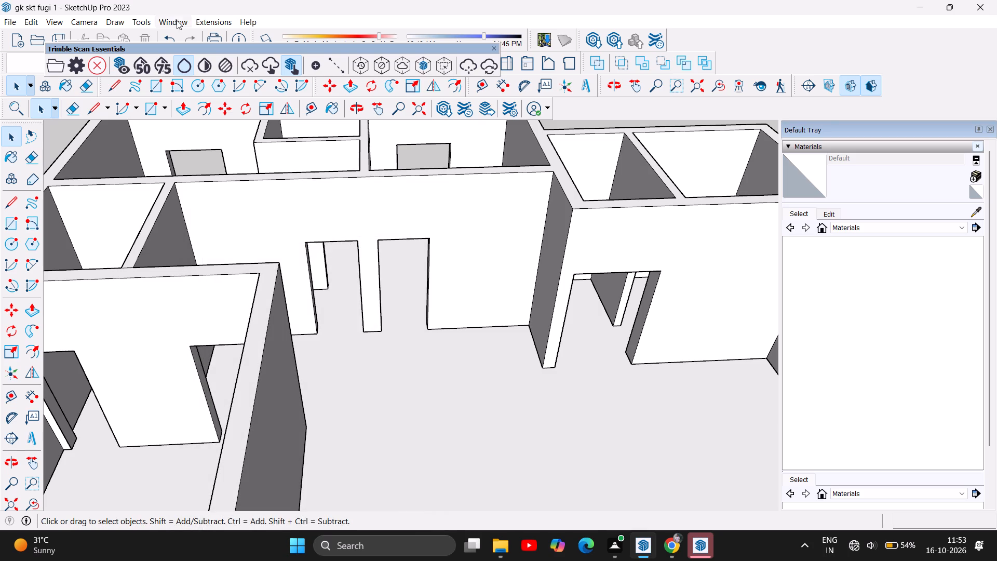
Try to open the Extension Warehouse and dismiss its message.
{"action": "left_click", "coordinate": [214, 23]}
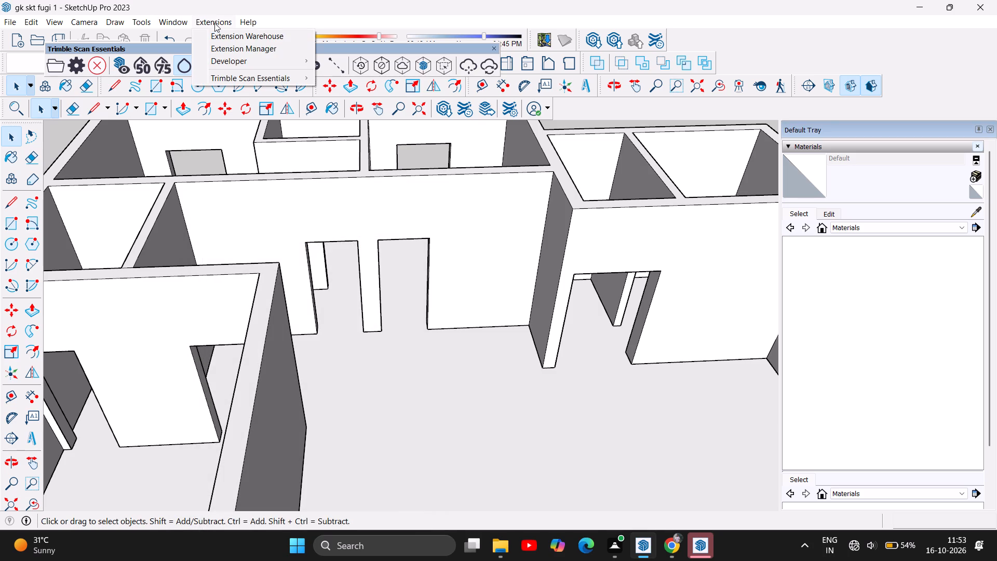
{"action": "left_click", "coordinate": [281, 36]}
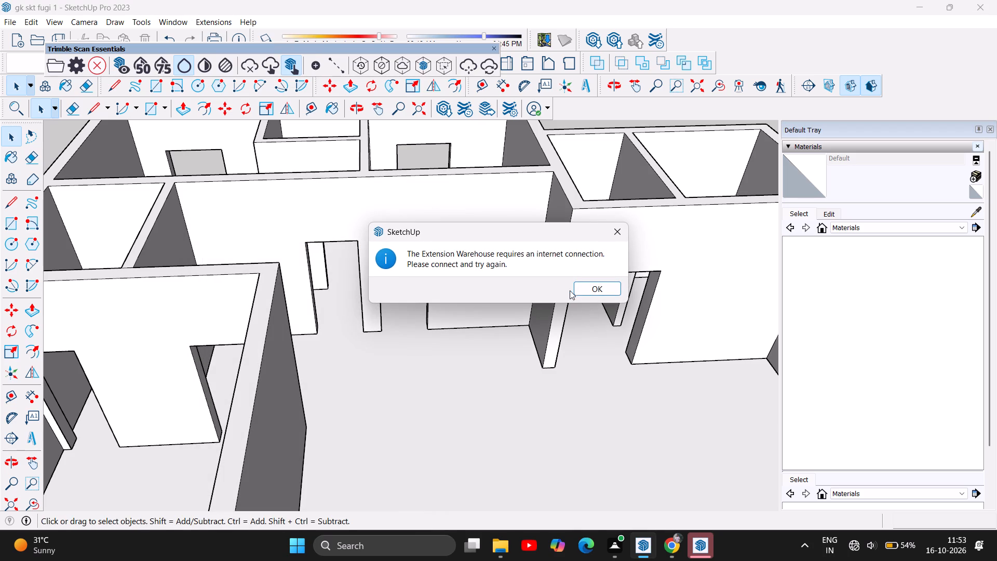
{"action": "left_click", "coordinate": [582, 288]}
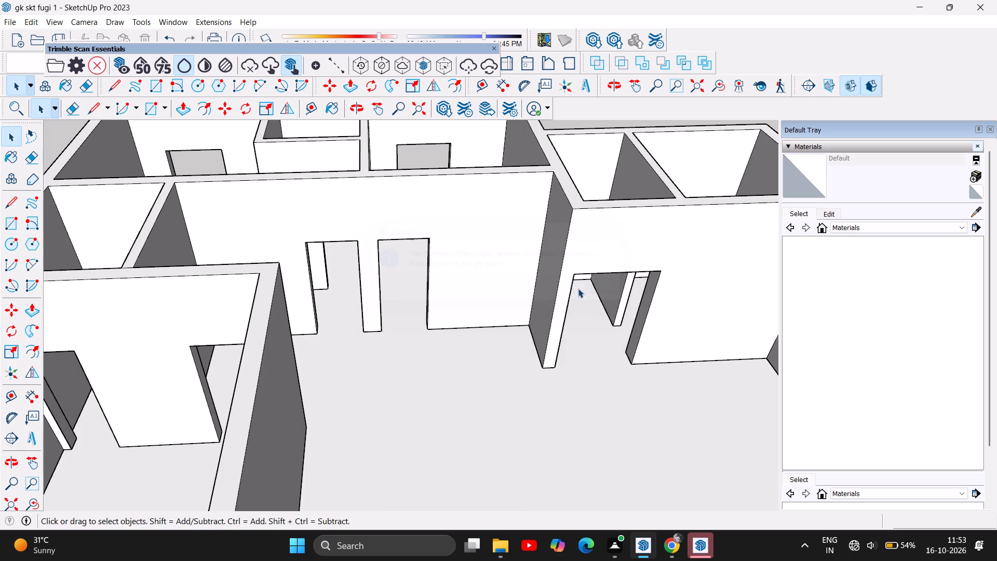
Save the house model and select the floor face of the main hall.
{"action": "scroll", "coordinate": [371, 423], "scroll_direction": "down", "scroll_amount": 3}
{"action": "scroll", "coordinate": [435, 388], "scroll_direction": "down", "scroll_amount": 6}
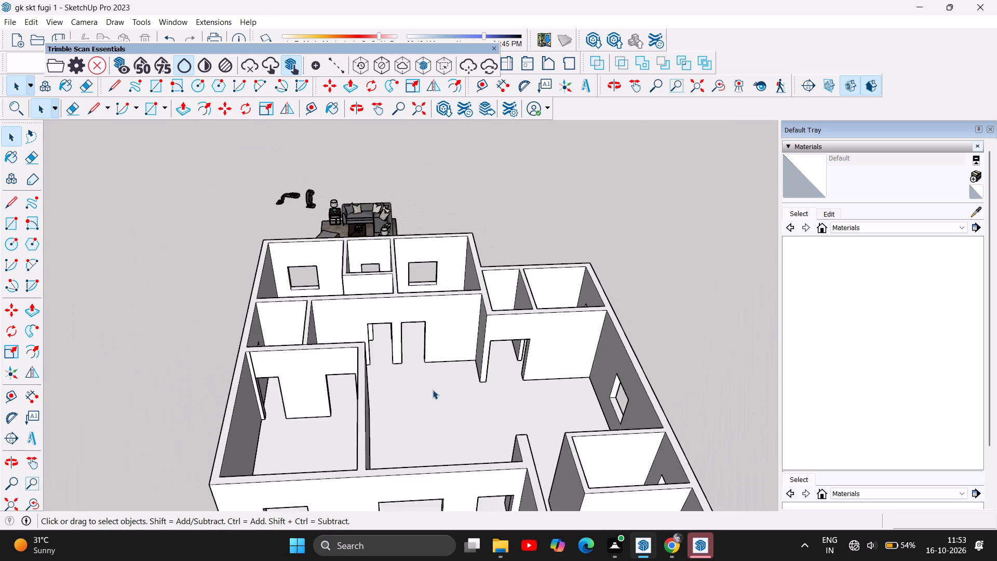
{"action": "scroll", "coordinate": [429, 408], "scroll_direction": "down", "scroll_amount": 3}
{"action": "scroll", "coordinate": [423, 405], "scroll_direction": "up", "scroll_amount": 4}
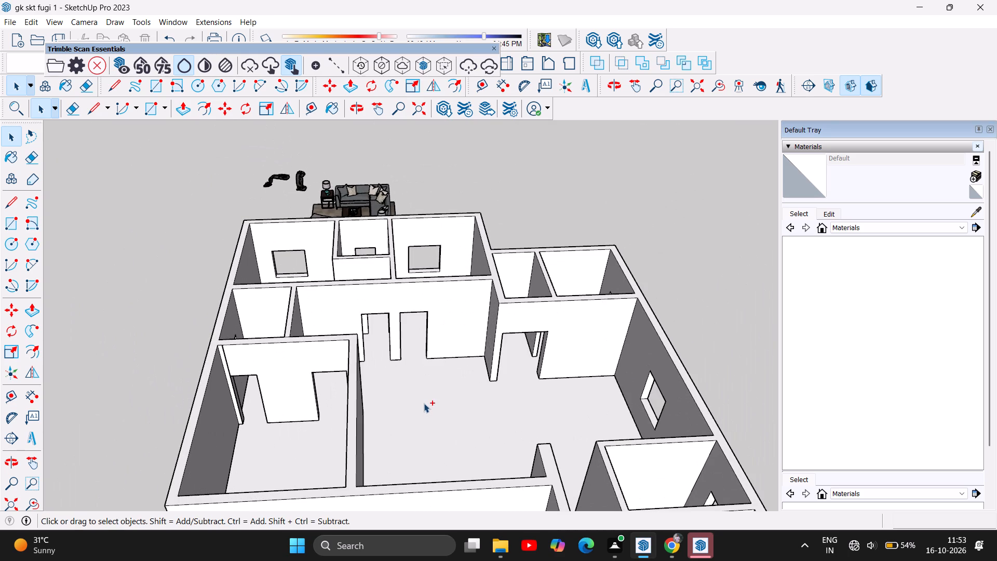
{"action": "key", "text": "ctrl+s"}
{"action": "left_click", "coordinate": [426, 402]}
{"action": "key", "text": "ctrl+s"}
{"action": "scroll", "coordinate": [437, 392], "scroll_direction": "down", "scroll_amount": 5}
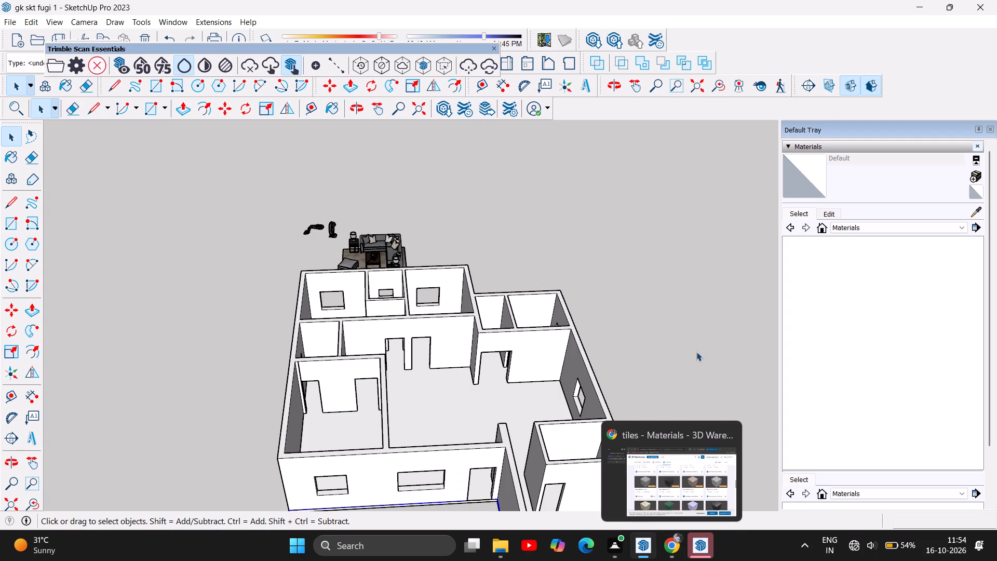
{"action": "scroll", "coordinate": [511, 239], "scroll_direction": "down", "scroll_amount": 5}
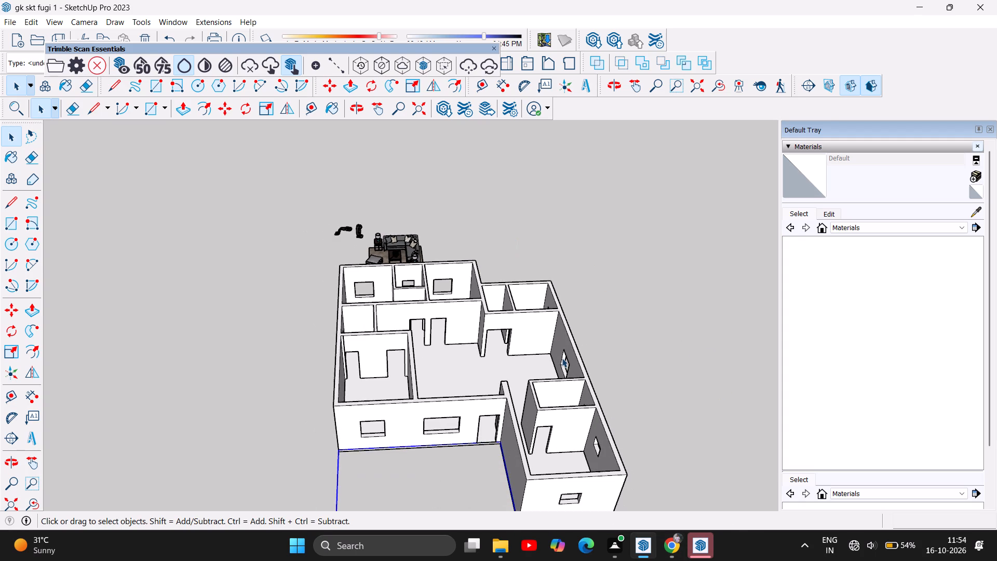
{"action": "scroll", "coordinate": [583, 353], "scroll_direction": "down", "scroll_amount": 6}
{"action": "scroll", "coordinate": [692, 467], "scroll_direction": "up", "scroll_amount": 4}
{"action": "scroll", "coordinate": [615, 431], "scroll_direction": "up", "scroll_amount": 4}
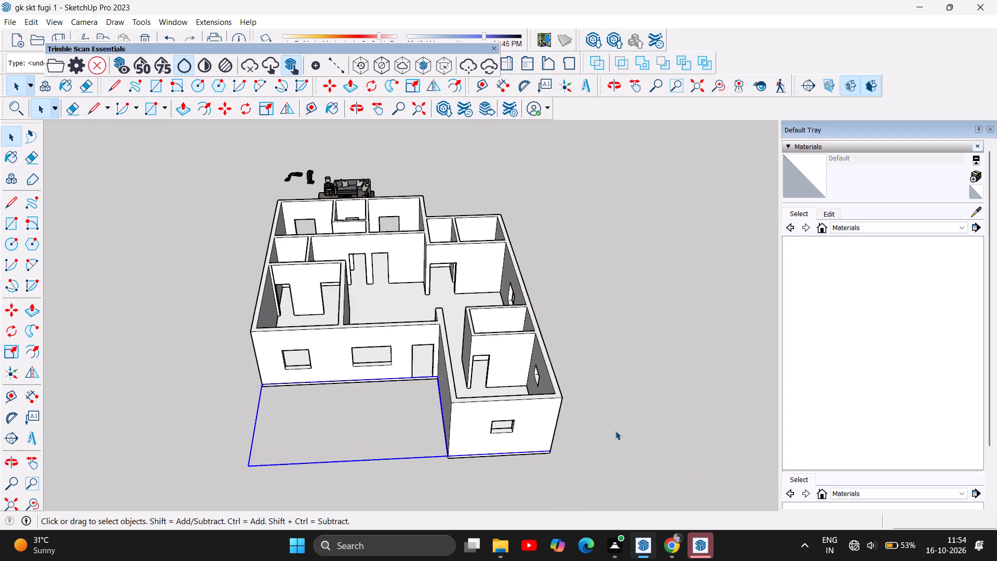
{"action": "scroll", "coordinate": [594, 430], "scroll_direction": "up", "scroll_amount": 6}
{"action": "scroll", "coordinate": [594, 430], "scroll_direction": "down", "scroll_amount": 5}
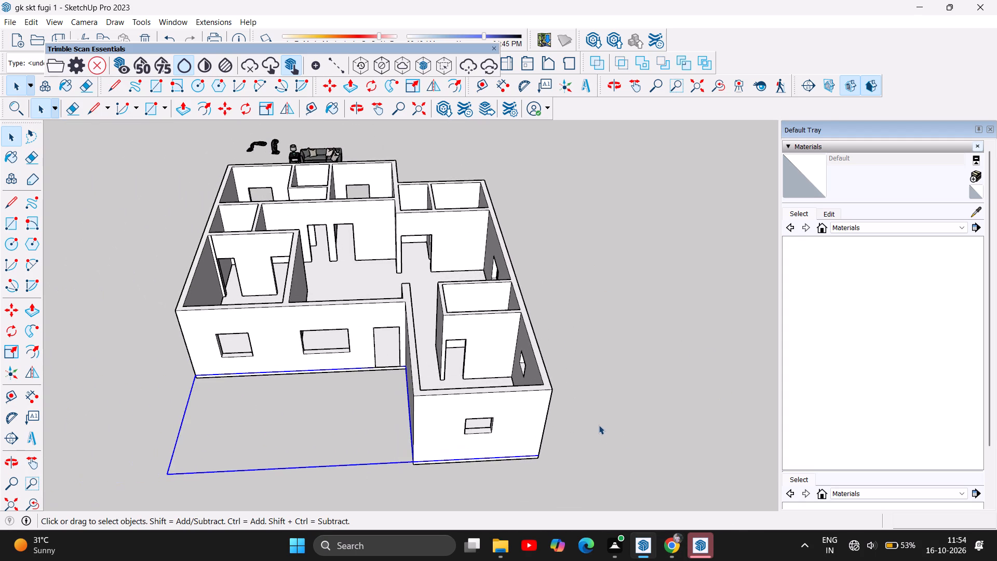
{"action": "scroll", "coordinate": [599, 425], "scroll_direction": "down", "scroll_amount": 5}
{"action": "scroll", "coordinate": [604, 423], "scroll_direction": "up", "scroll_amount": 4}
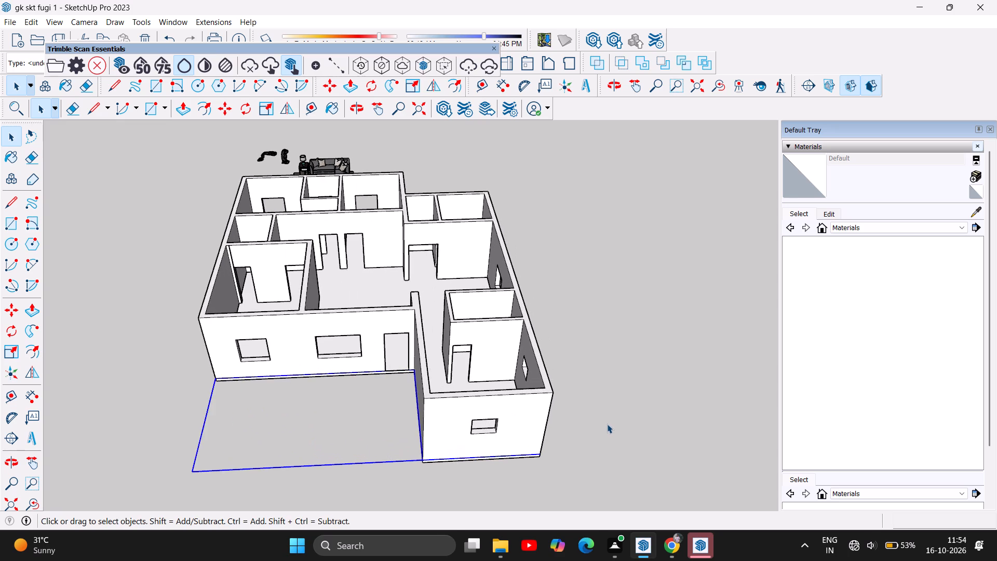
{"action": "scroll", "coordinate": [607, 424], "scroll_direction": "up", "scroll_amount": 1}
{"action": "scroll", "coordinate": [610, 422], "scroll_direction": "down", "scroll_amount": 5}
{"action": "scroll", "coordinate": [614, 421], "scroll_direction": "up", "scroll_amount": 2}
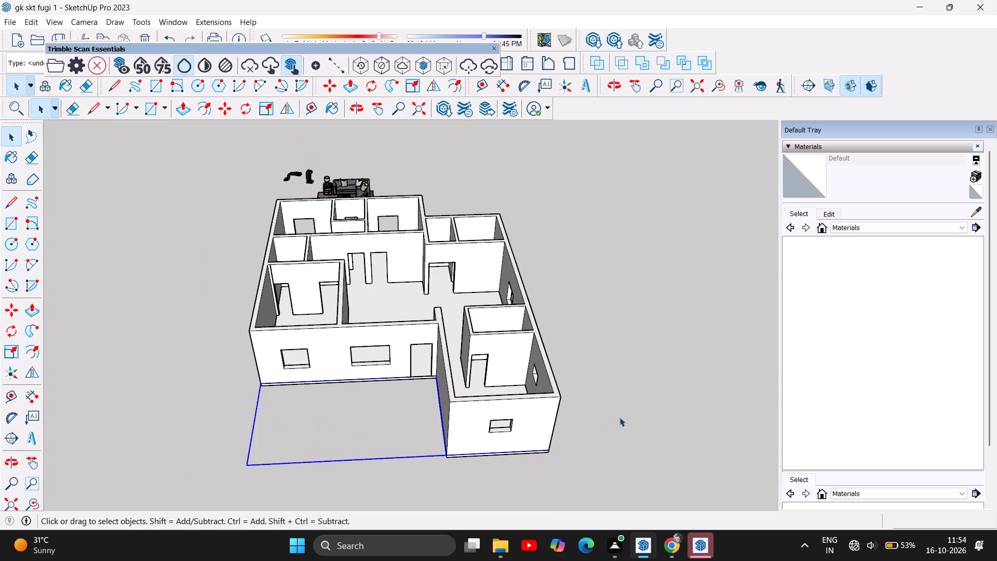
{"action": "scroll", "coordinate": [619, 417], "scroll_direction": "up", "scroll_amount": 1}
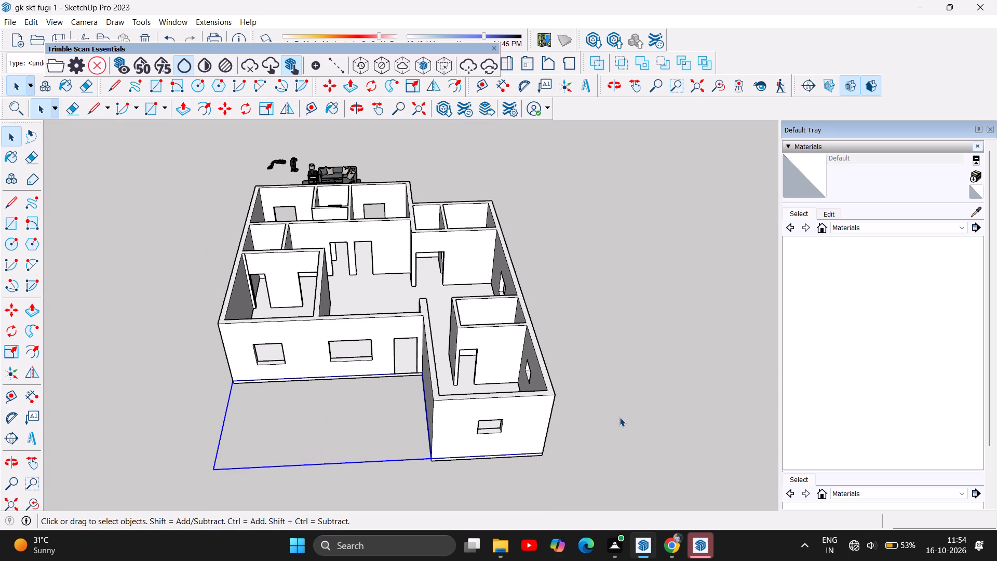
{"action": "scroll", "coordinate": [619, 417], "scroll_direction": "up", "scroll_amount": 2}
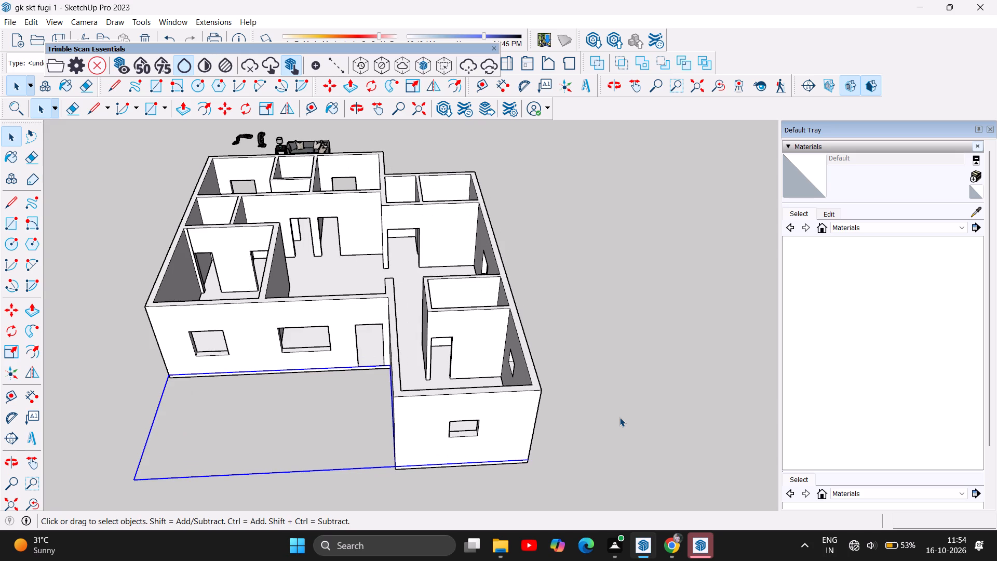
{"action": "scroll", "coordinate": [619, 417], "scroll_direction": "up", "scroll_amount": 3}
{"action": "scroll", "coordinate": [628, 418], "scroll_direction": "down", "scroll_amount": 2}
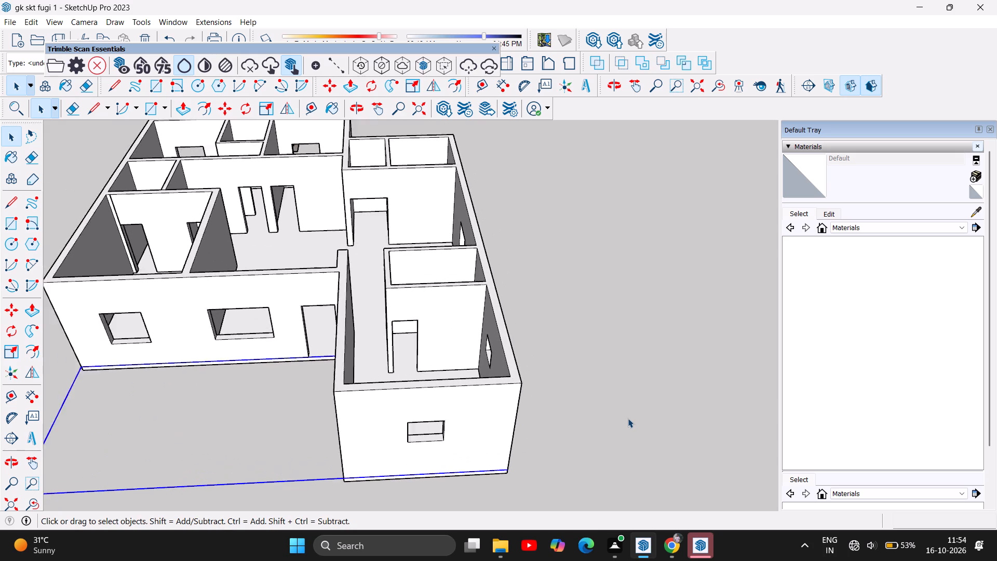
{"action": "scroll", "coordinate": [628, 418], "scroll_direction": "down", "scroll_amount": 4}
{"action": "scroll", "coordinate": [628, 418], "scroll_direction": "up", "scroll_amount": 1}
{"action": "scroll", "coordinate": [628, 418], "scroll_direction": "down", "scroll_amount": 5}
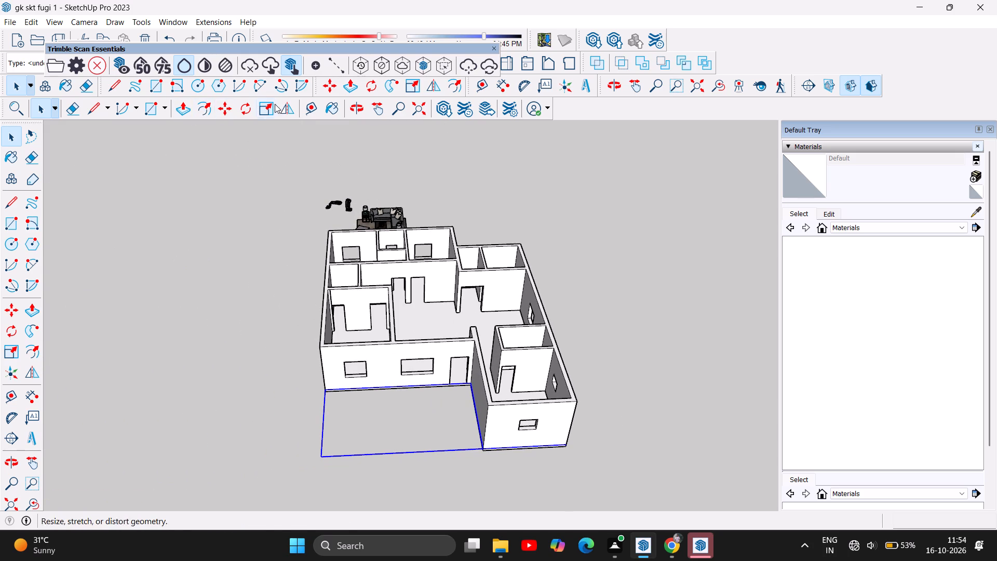
Open the living-room furniture group behind the house and delete the two loose dark objects lying beyond the rug.
{"action": "left_click", "coordinate": [354, 106]}
{"action": "left_click_drag", "start_coordinate": [381, 185], "coordinate": [374, 193]}
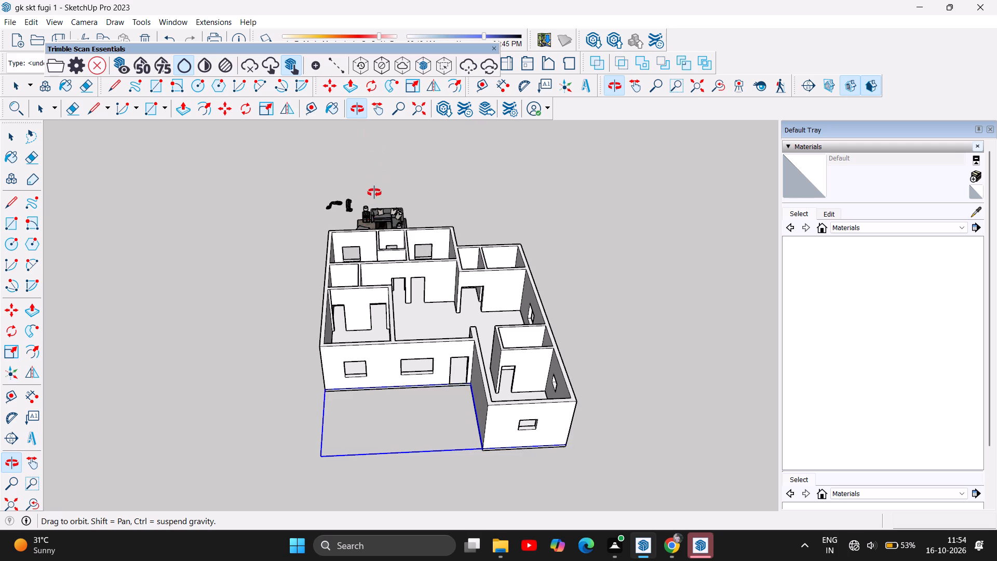
{"action": "left_click_drag", "start_coordinate": [374, 193], "coordinate": [376, 318]}
{"action": "scroll", "coordinate": [385, 325], "scroll_direction": "down", "scroll_amount": 5}
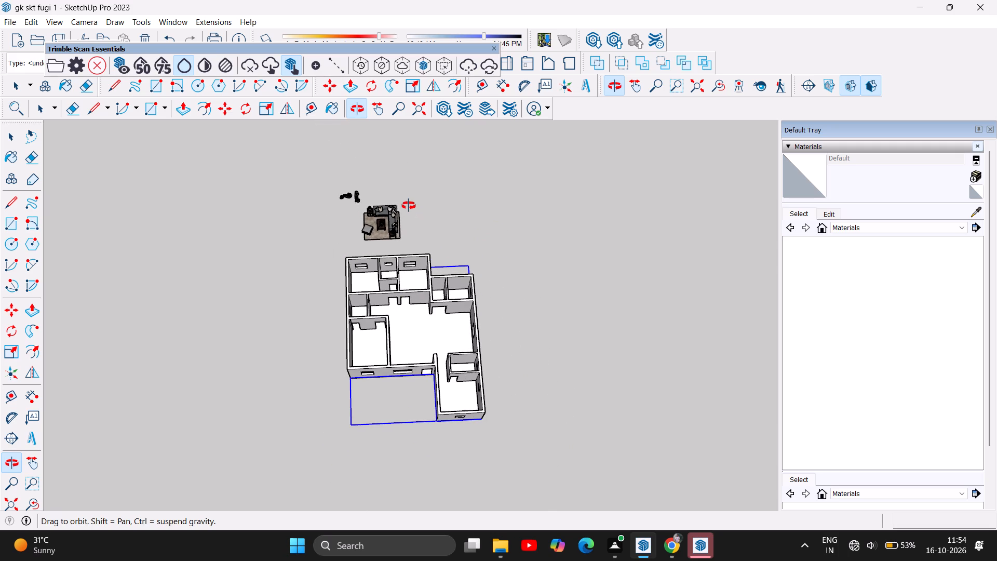
{"action": "scroll", "coordinate": [409, 205], "scroll_direction": "up", "scroll_amount": 6}
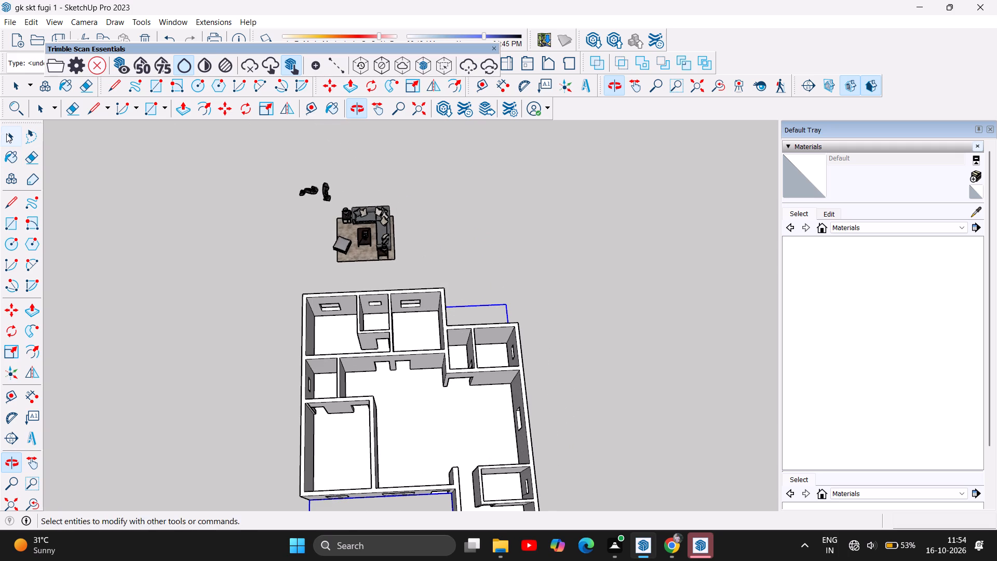
{"action": "left_click", "coordinate": [6, 133]}
{"action": "left_click", "coordinate": [371, 240]}
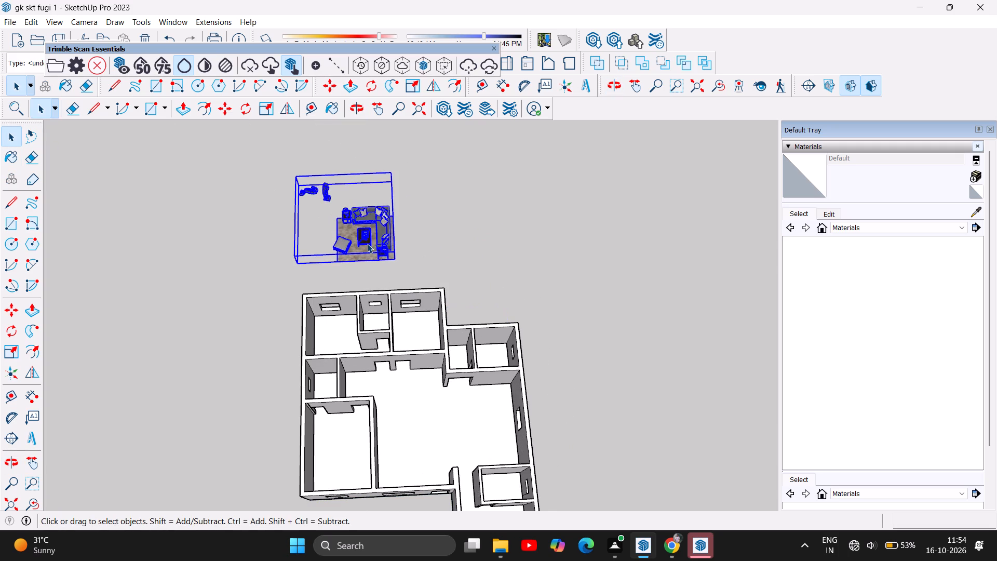
{"action": "left_click_drag", "start_coordinate": [367, 244], "coordinate": [392, 237]}
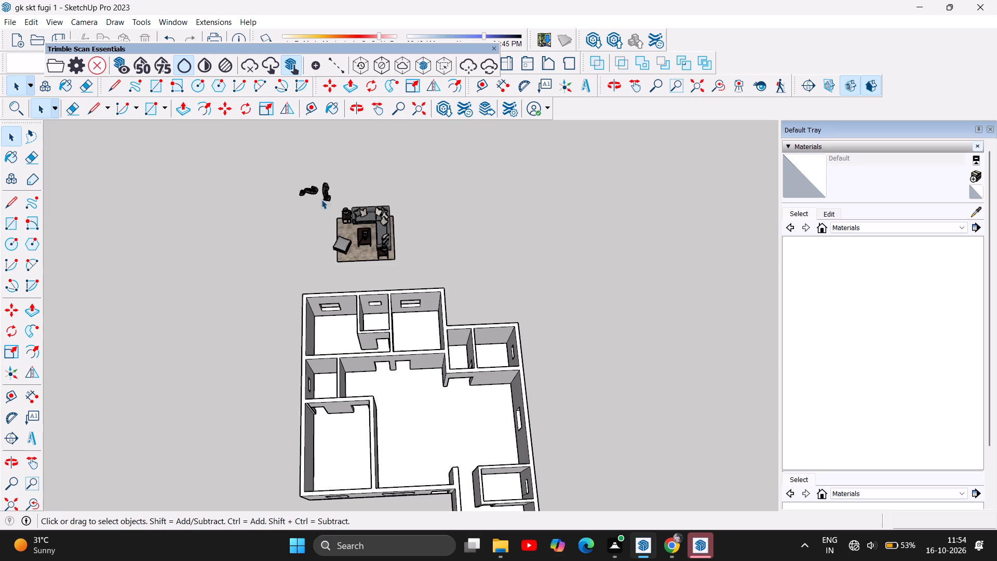
{"action": "left_click", "coordinate": [326, 194]}
{"action": "scroll", "coordinate": [326, 194], "scroll_direction": "up", "scroll_amount": 10}
{"action": "double_click", "coordinate": [326, 191]}
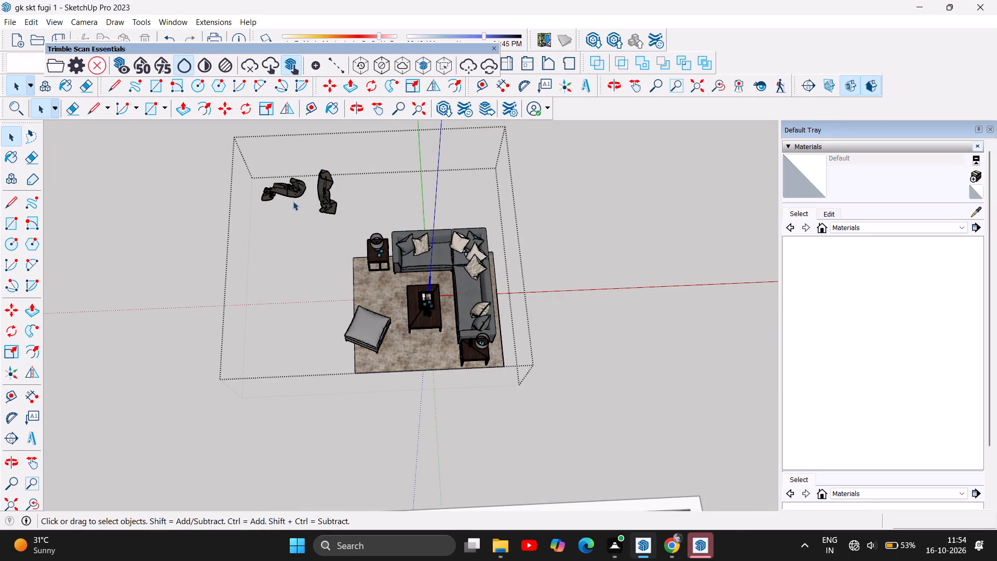
{"action": "left_click", "coordinate": [321, 193]}
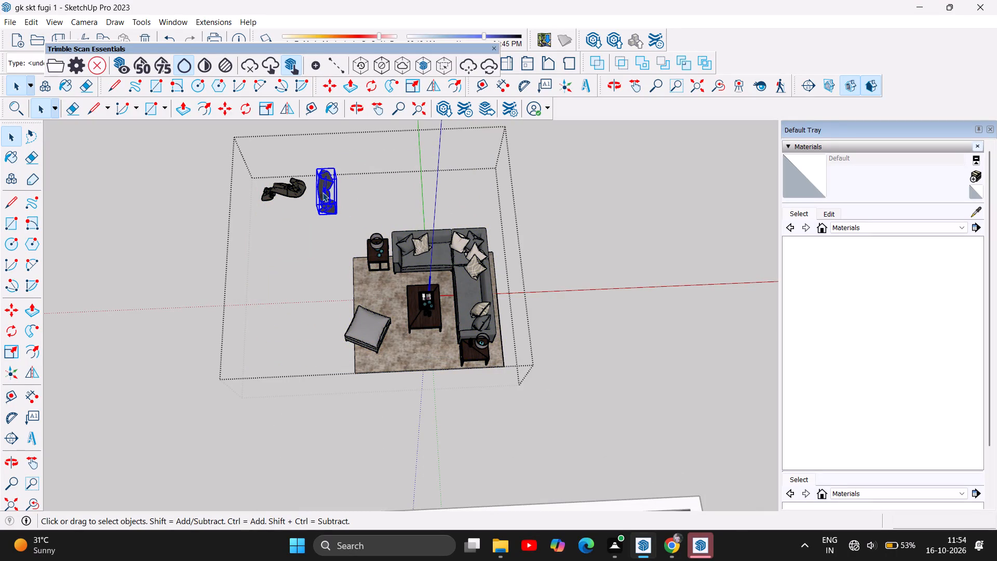
{"action": "key", "text": "Delete"}
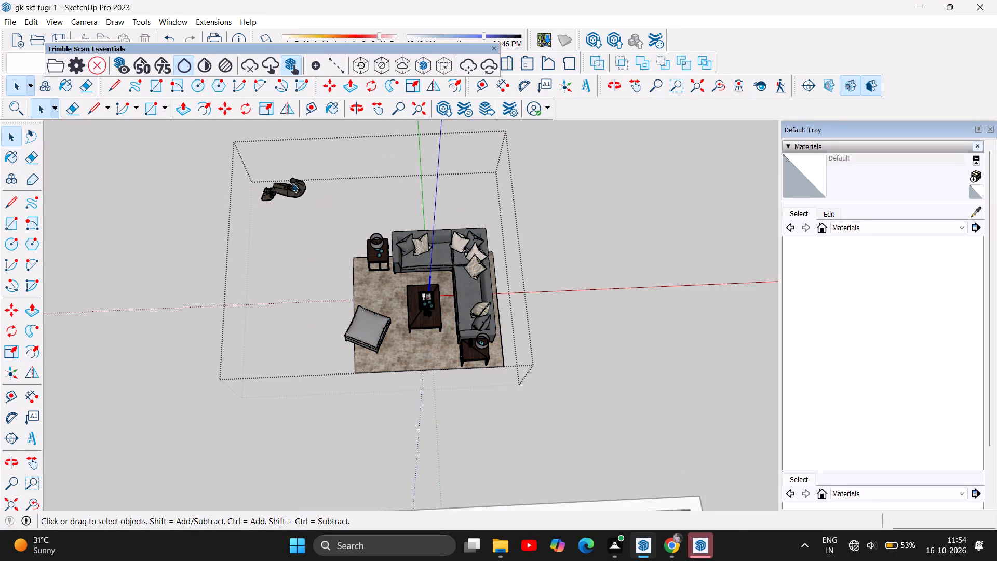
{"action": "left_click", "coordinate": [295, 188]}
{"action": "key", "text": "Delete"}
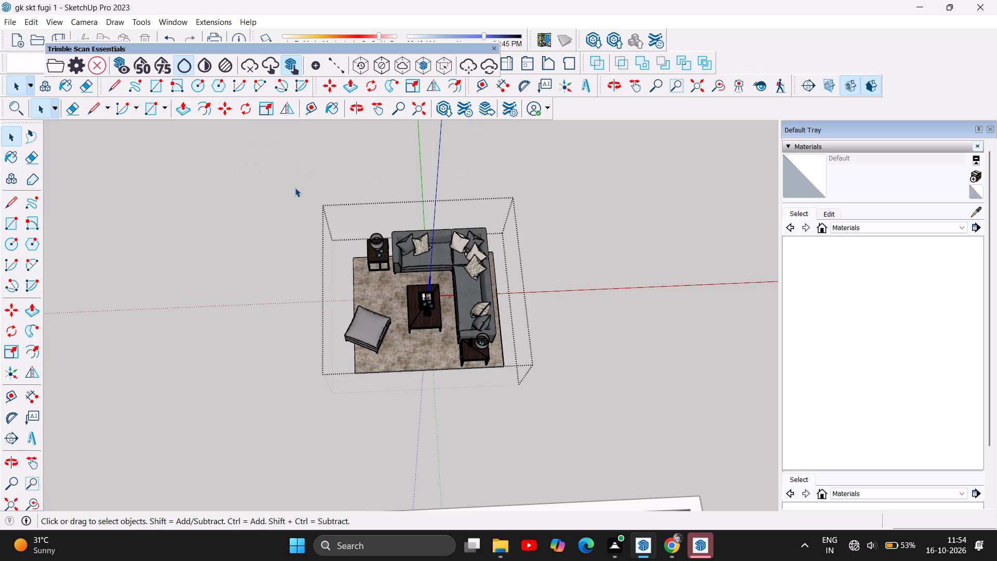
Examine the sofa set, rug, coffee table and side tables up close inside the furniture group.
{"action": "scroll", "coordinate": [554, 379], "scroll_direction": "up", "scroll_amount": 2}
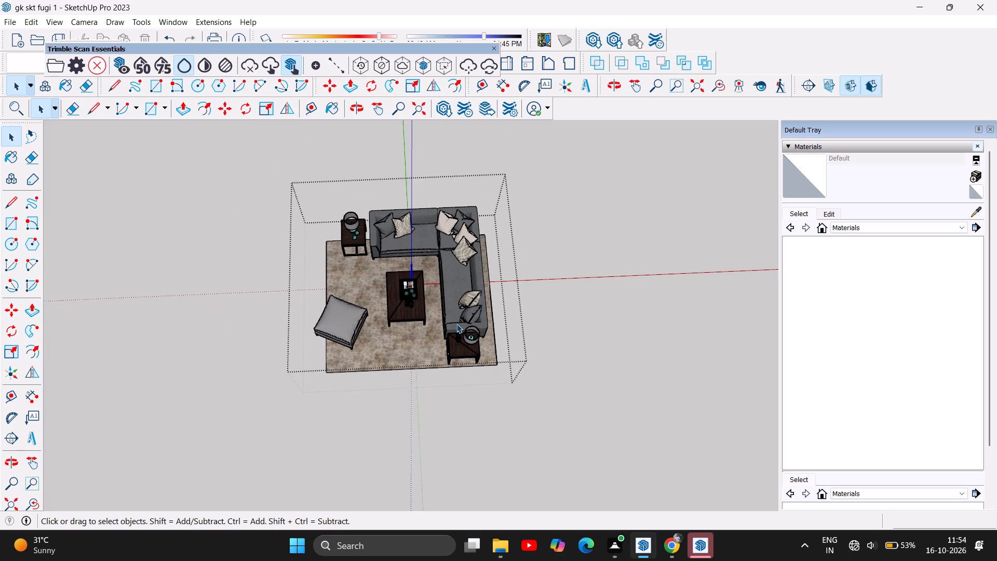
{"action": "scroll", "coordinate": [456, 323], "scroll_direction": "up", "scroll_amount": 10}
{"action": "scroll", "coordinate": [467, 402], "scroll_direction": "up", "scroll_amount": 1}
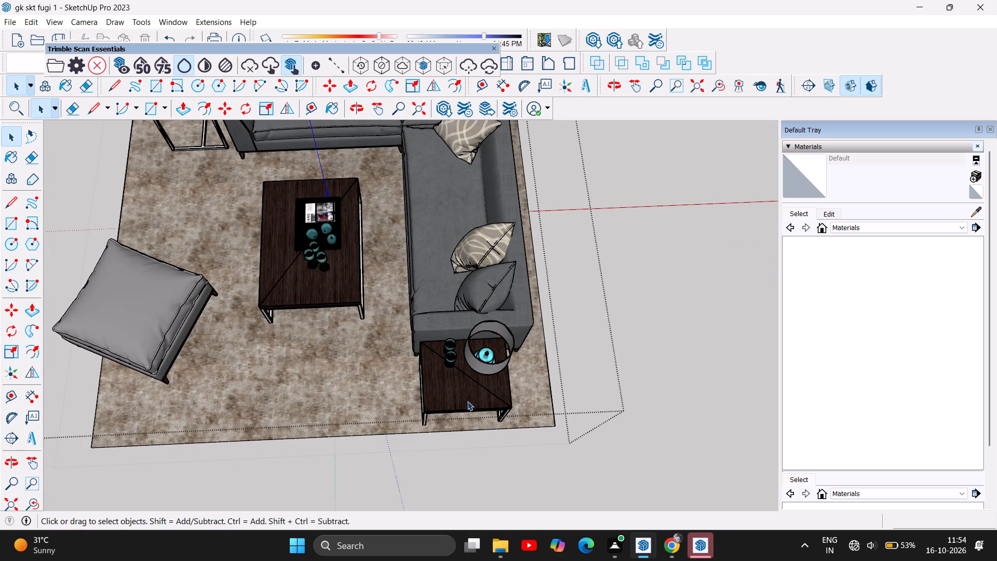
{"action": "scroll", "coordinate": [467, 401], "scroll_direction": "up", "scroll_amount": 1}
{"action": "scroll", "coordinate": [503, 396], "scroll_direction": "down", "scroll_amount": 6}
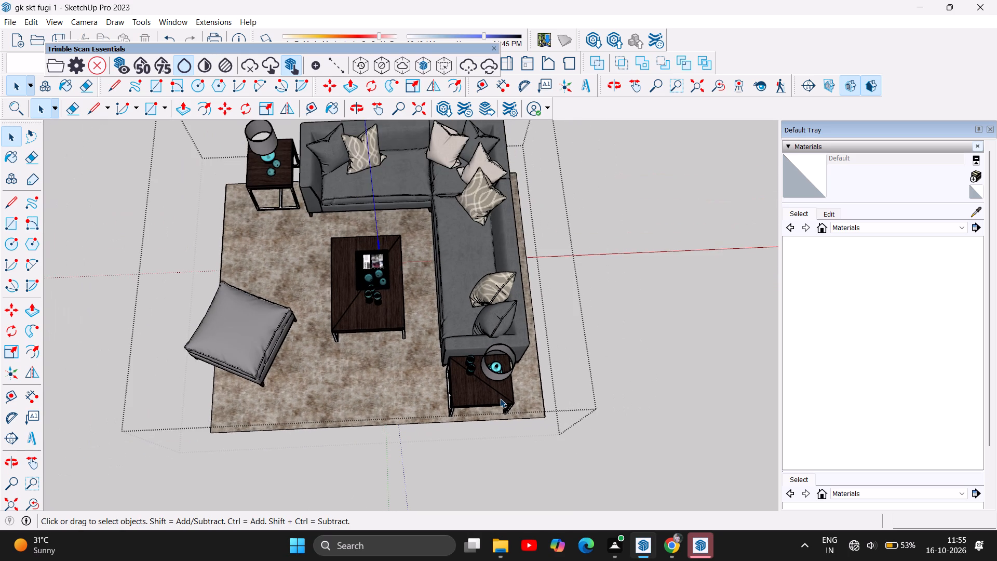
{"action": "scroll", "coordinate": [500, 398], "scroll_direction": "down", "scroll_amount": 3}
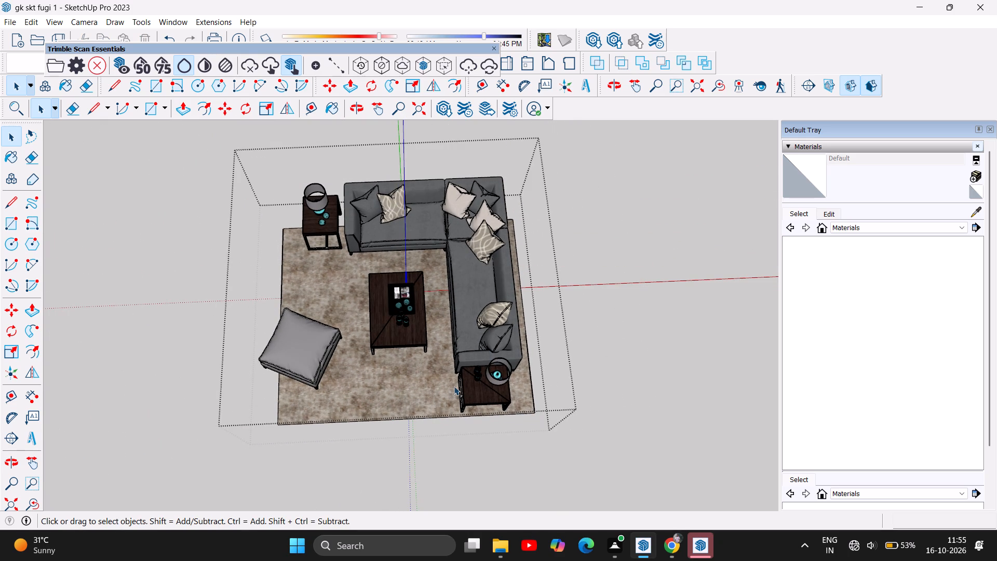
{"action": "left_click", "coordinate": [448, 376]}
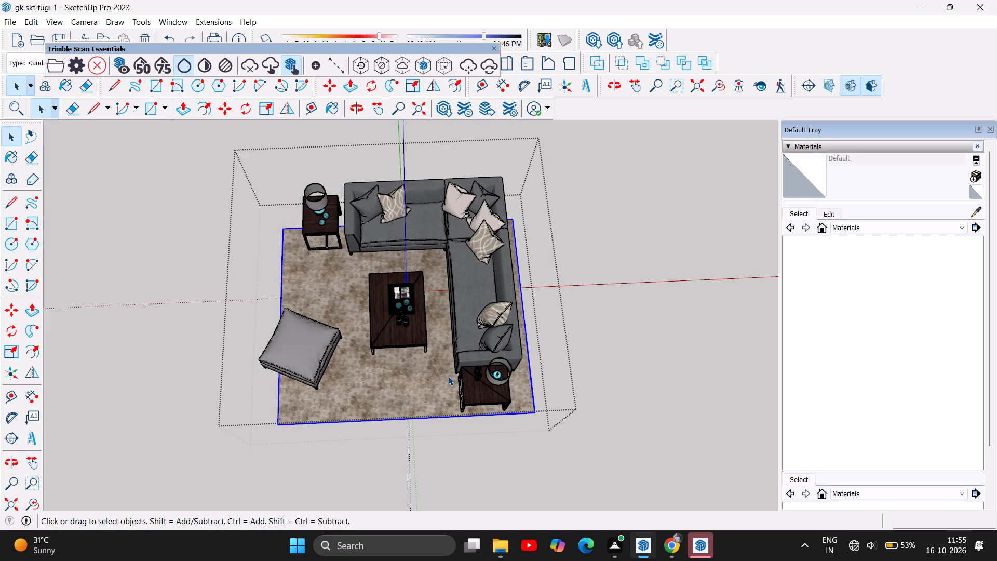
{"action": "double_click", "coordinate": [538, 328]}
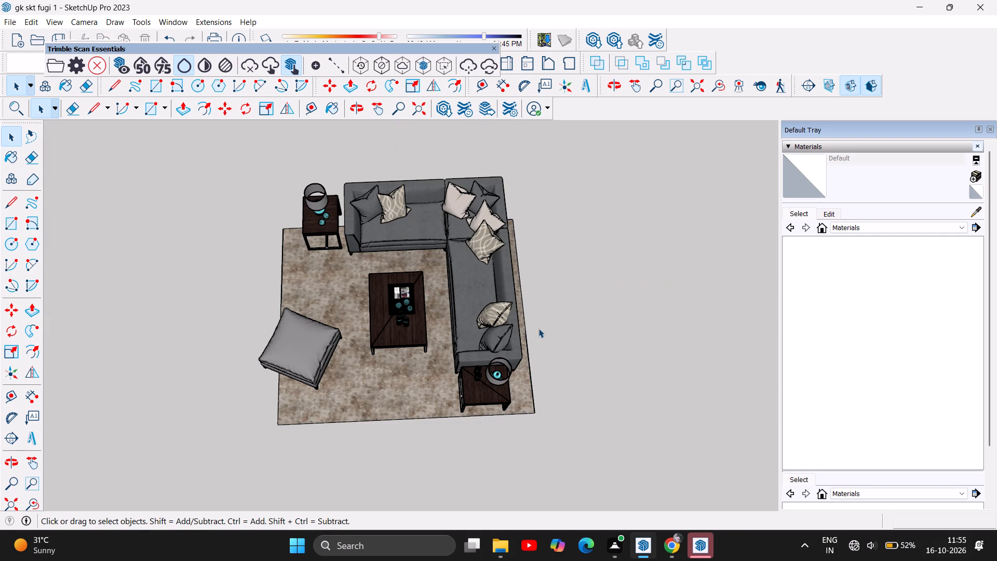
Move the subgroup of cushions, lampshades and side table about 18' off the sofa to the empty area beside the rug.
{"action": "triple_click", "coordinate": [518, 322]}
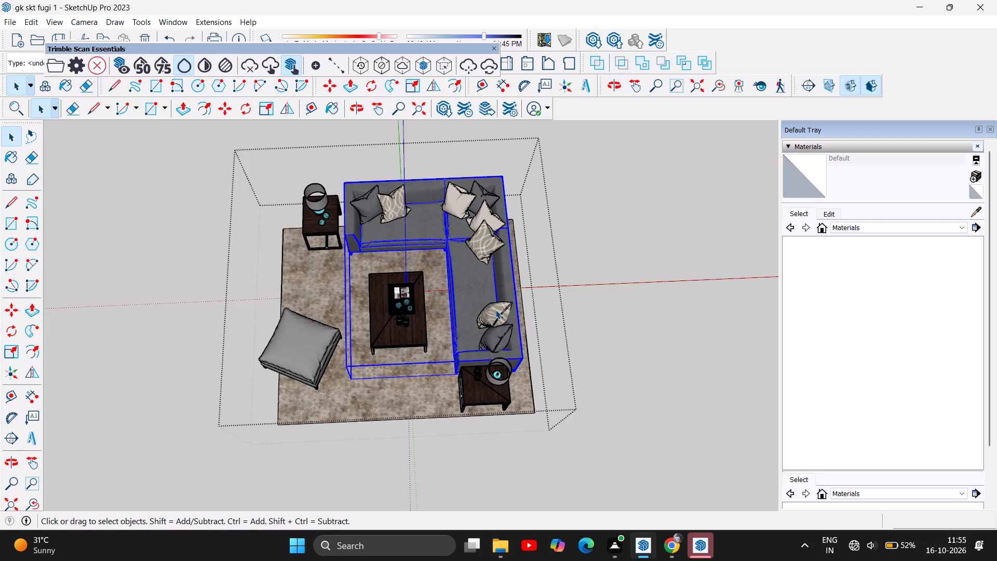
{"action": "right_click", "coordinate": [495, 310]}
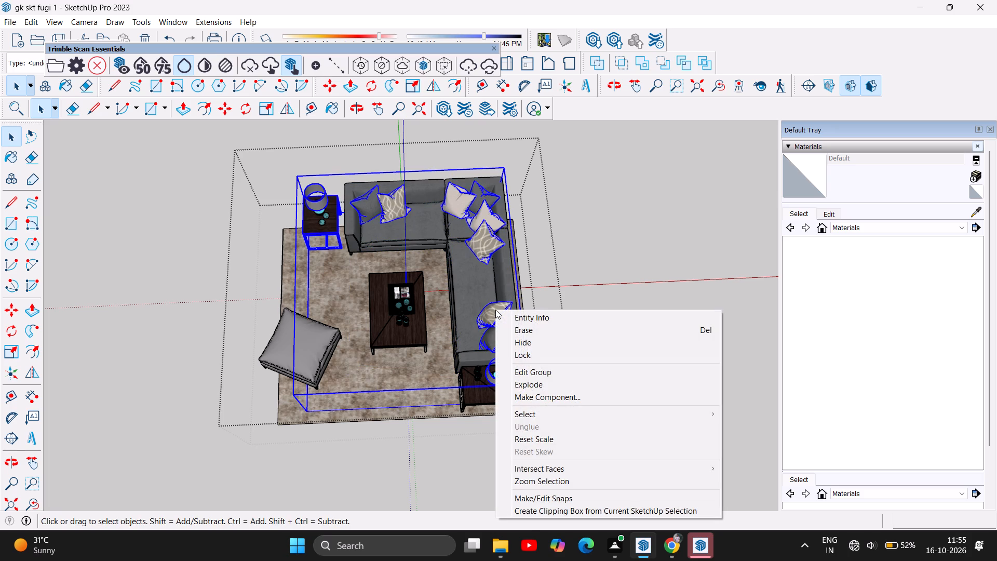
{"action": "left_click", "coordinate": [323, 85]}
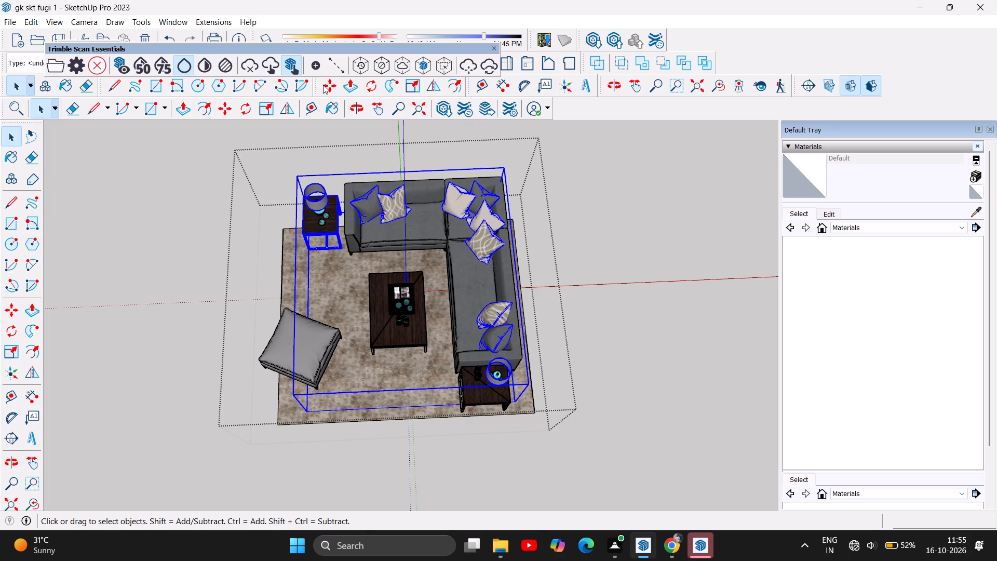
{"action": "left_click_drag", "start_coordinate": [416, 241], "coordinate": [397, 216]}
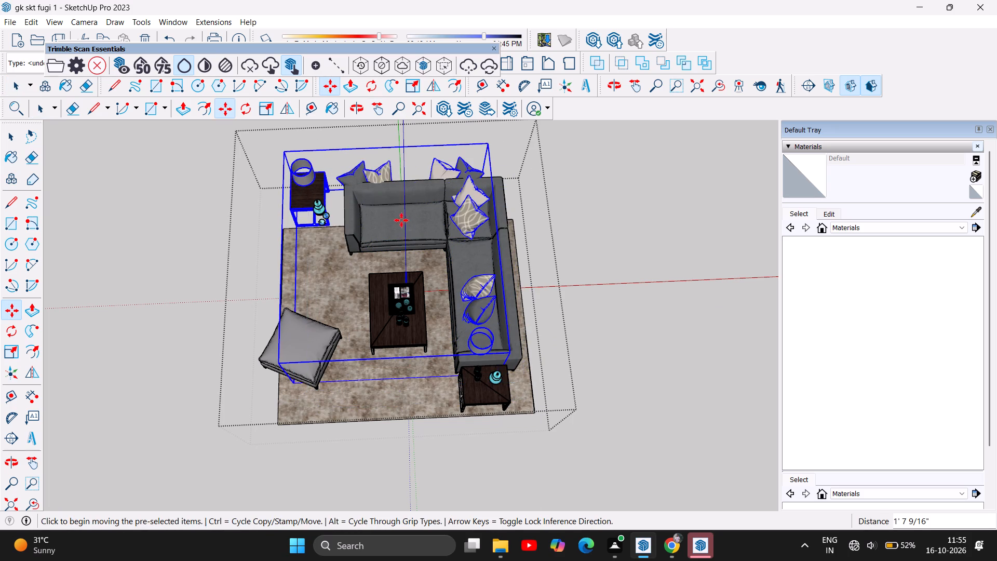
{"action": "scroll", "coordinate": [394, 223], "scroll_direction": "down", "scroll_amount": 6}
{"action": "double_click", "coordinate": [440, 248]}
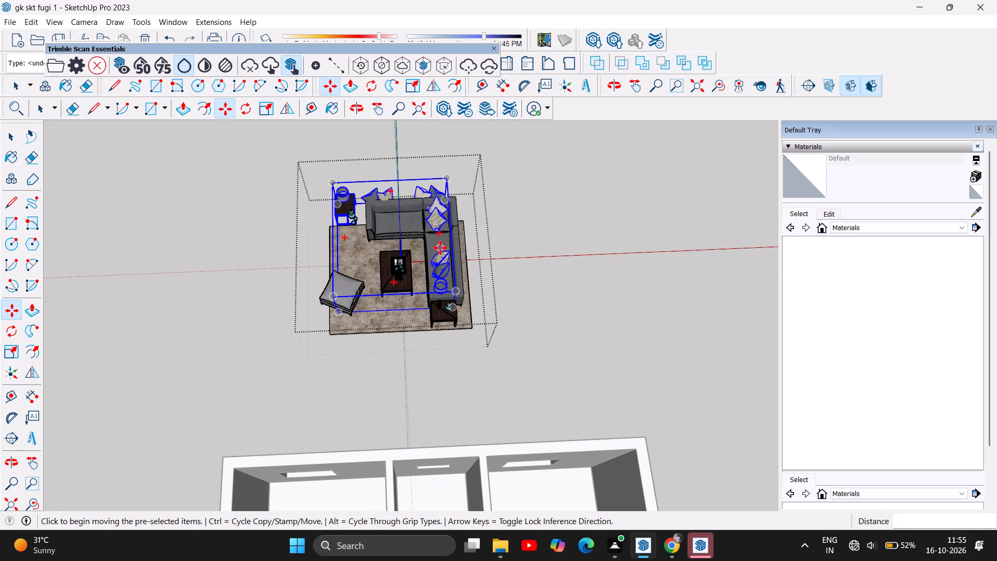
{"action": "left_click", "coordinate": [238, 248]}
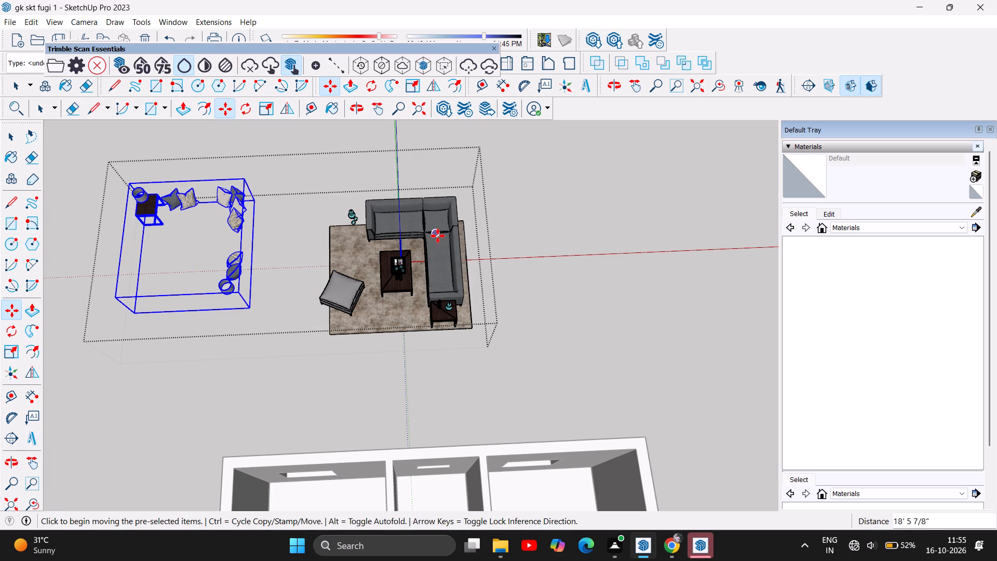
{"action": "left_click", "coordinate": [438, 236]}
{"action": "double_click", "coordinate": [458, 266]}
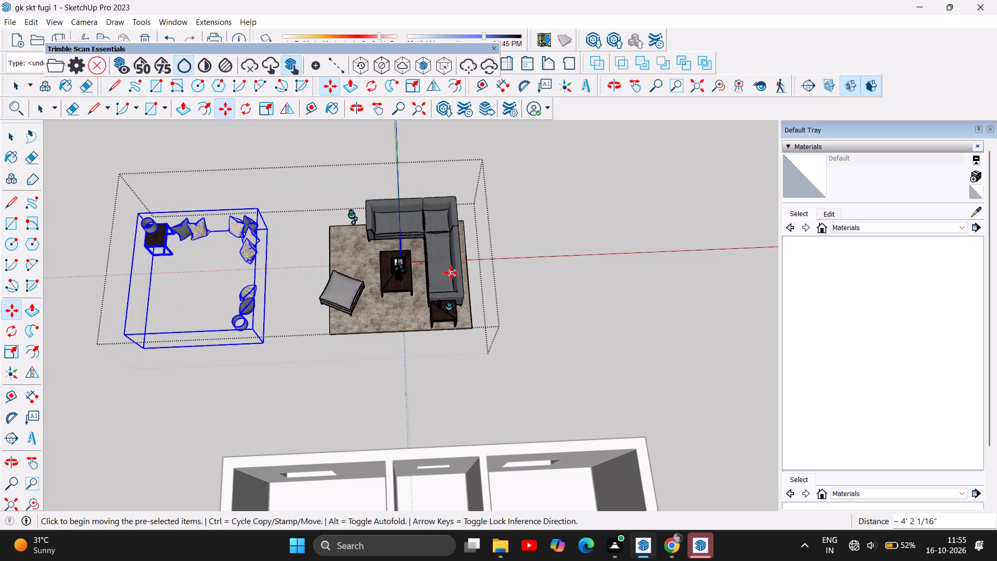
{"action": "double_click", "coordinate": [451, 273]}
{"action": "scroll", "coordinate": [436, 285], "scroll_direction": "up", "scroll_amount": 4}
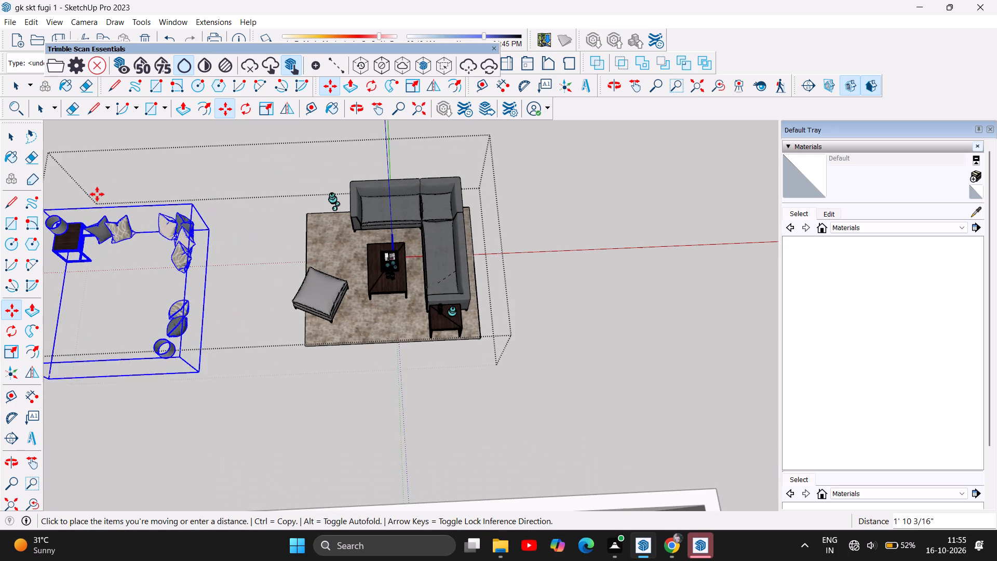
{"action": "left_click", "coordinate": [12, 140]}
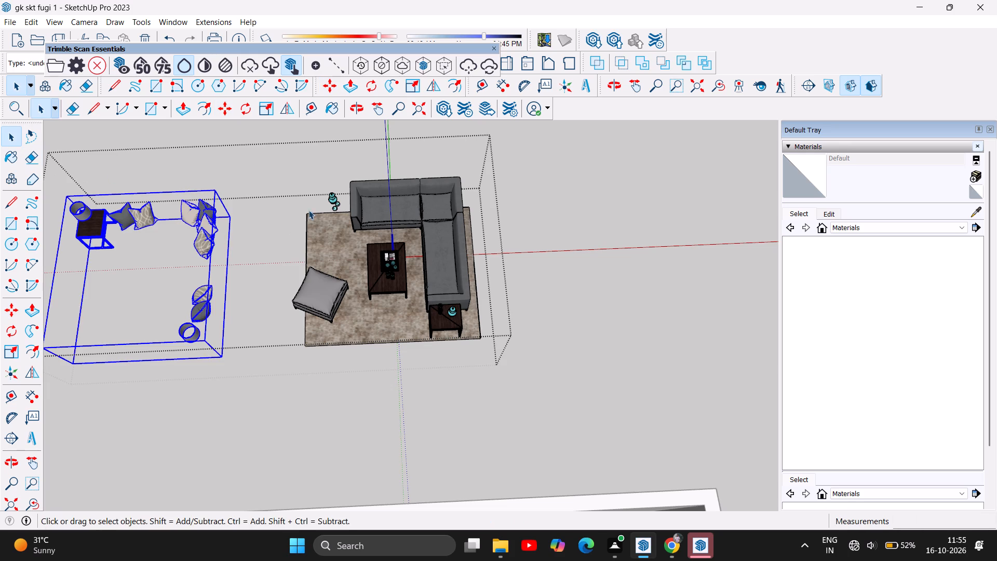
Move the L-shaped sofa about 195' out of the rug area towards the main hall of the house.
{"action": "left_click", "coordinate": [433, 256]}
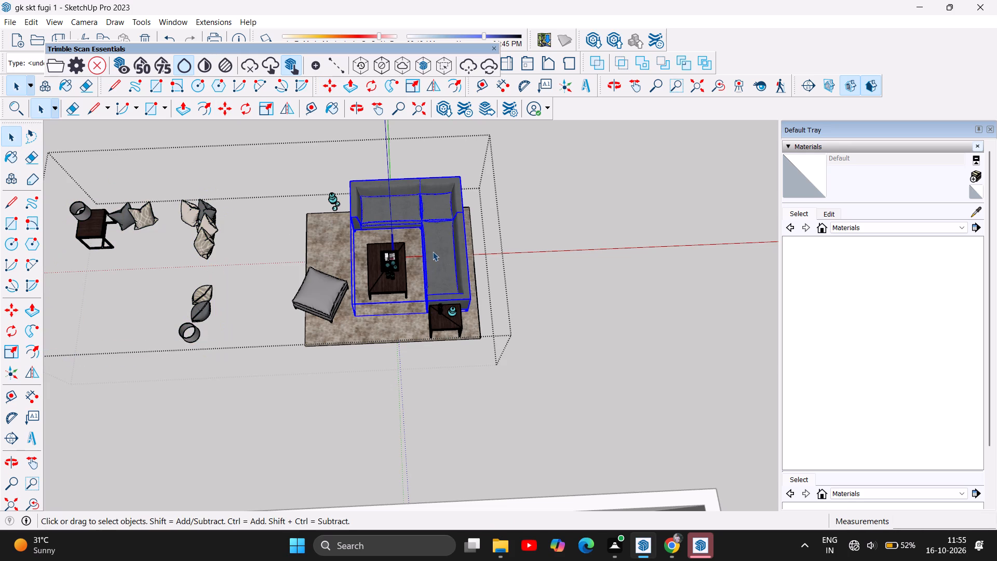
{"action": "right_click", "coordinate": [433, 251]}
{"action": "left_click", "coordinate": [432, 251]}
{"action": "left_click", "coordinate": [334, 84]}
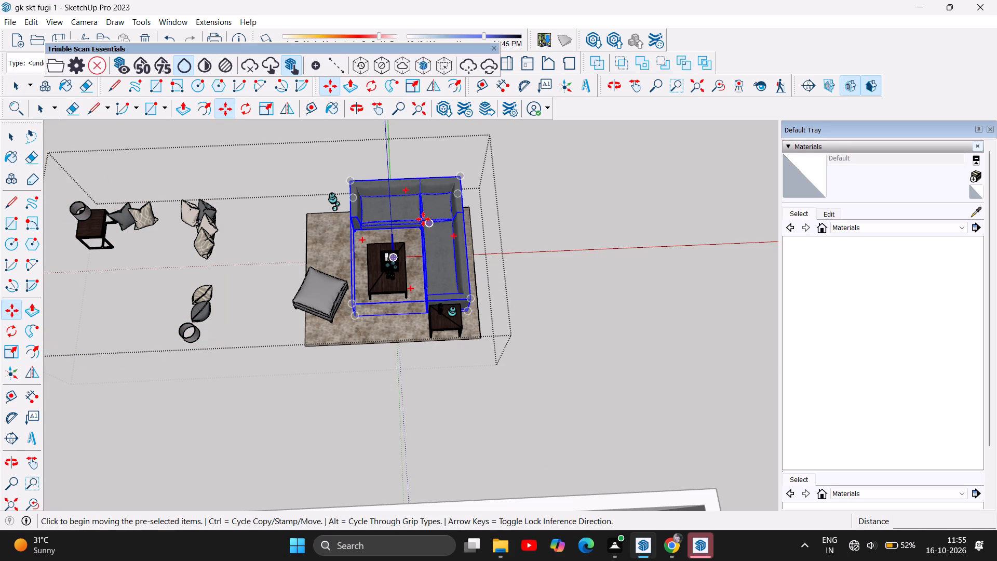
{"action": "left_click", "coordinate": [423, 219]}
{"action": "scroll", "coordinate": [415, 218], "scroll_direction": "down", "scroll_amount": 5}
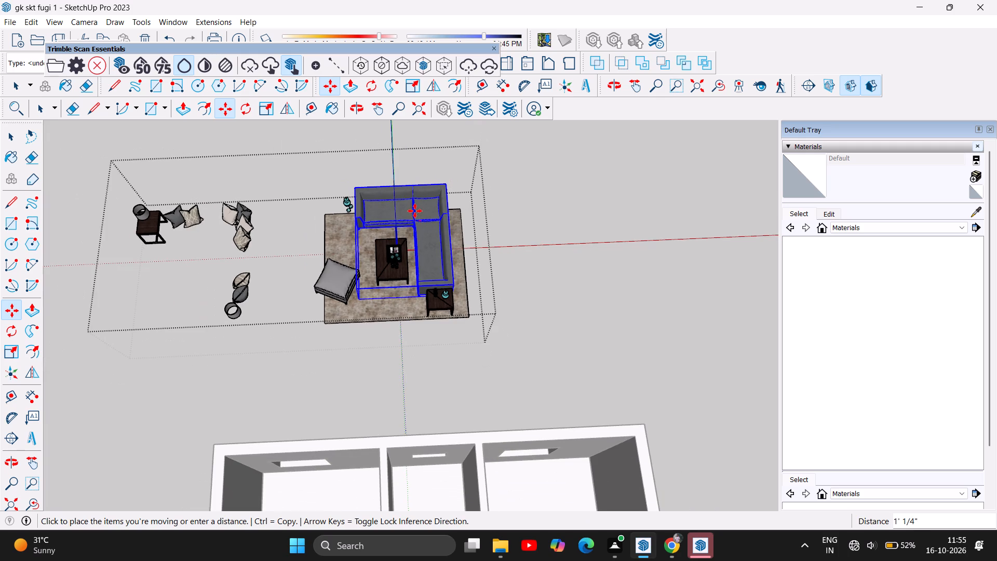
{"action": "scroll", "coordinate": [415, 210], "scroll_direction": "down", "scroll_amount": 13}
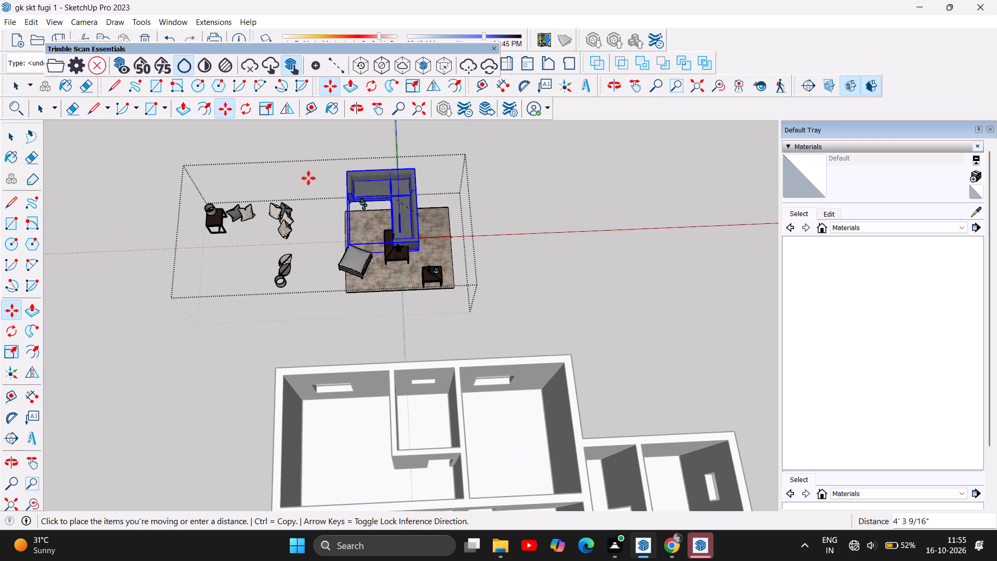
{"action": "scroll", "coordinate": [268, 222], "scroll_direction": "down", "scroll_amount": 8}
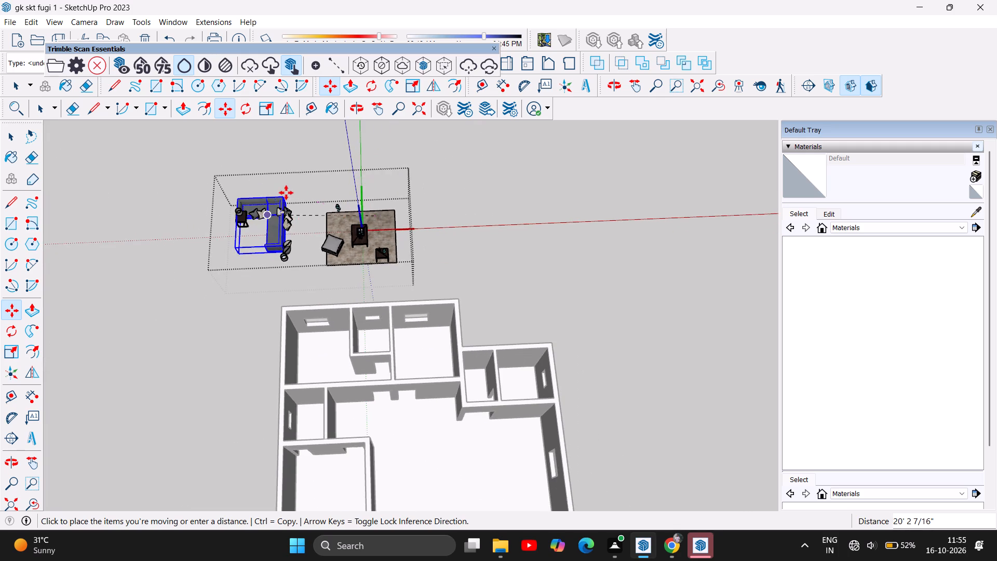
{"action": "scroll", "coordinate": [286, 193], "scroll_direction": "down", "scroll_amount": 7}
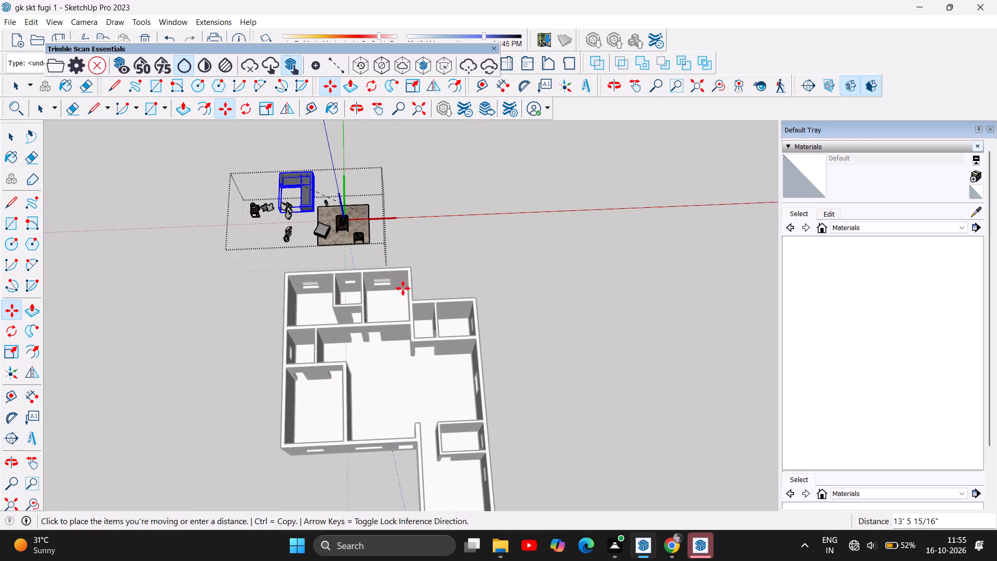
{"action": "left_click", "coordinate": [383, 388]}
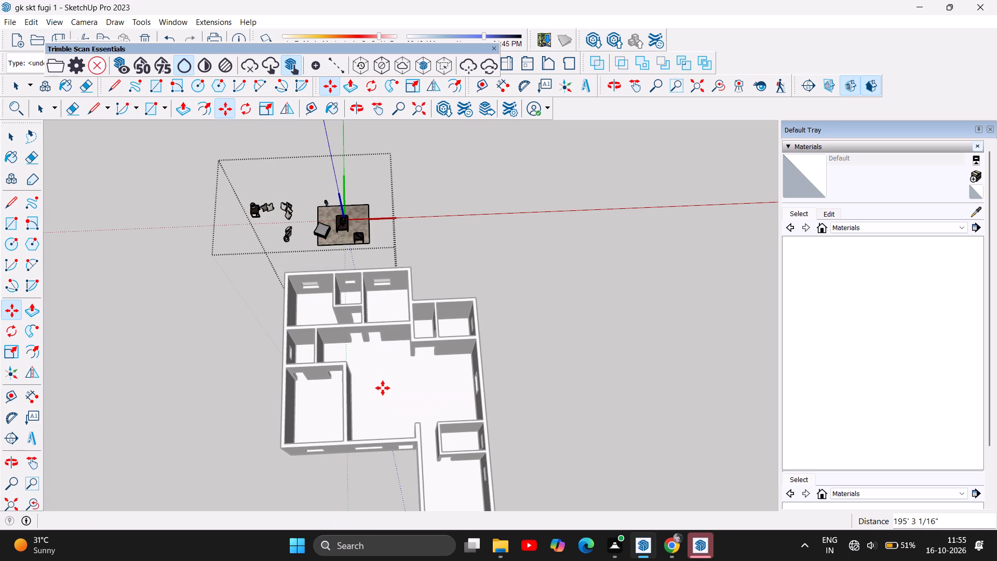
Move the sofa again by about 199' 7" so it sits on the main hall floor.
{"action": "scroll", "coordinate": [383, 406], "scroll_direction": "down", "scroll_amount": 1}
{"action": "scroll", "coordinate": [383, 406], "scroll_direction": "up", "scroll_amount": 6}
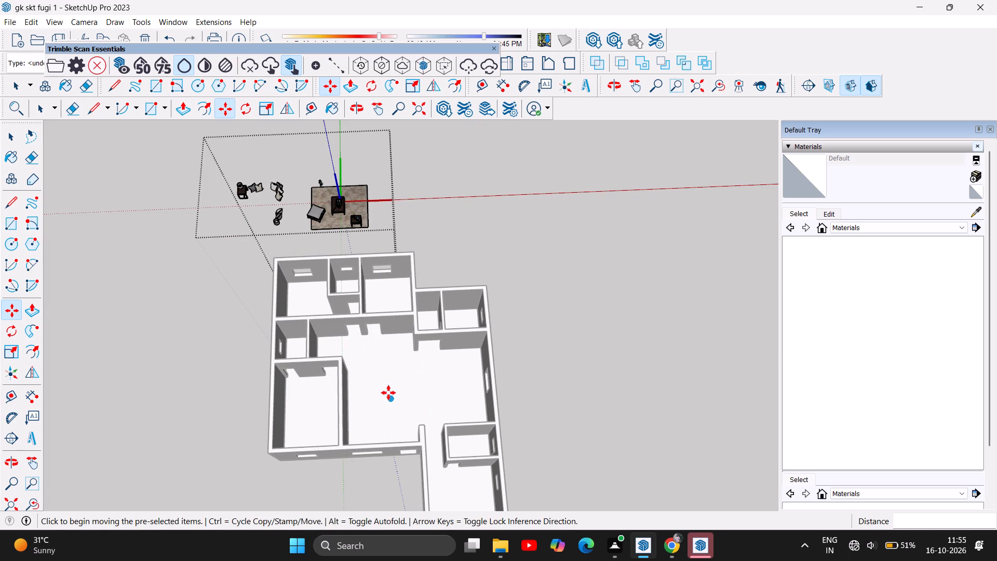
{"action": "left_click", "coordinate": [388, 393]}
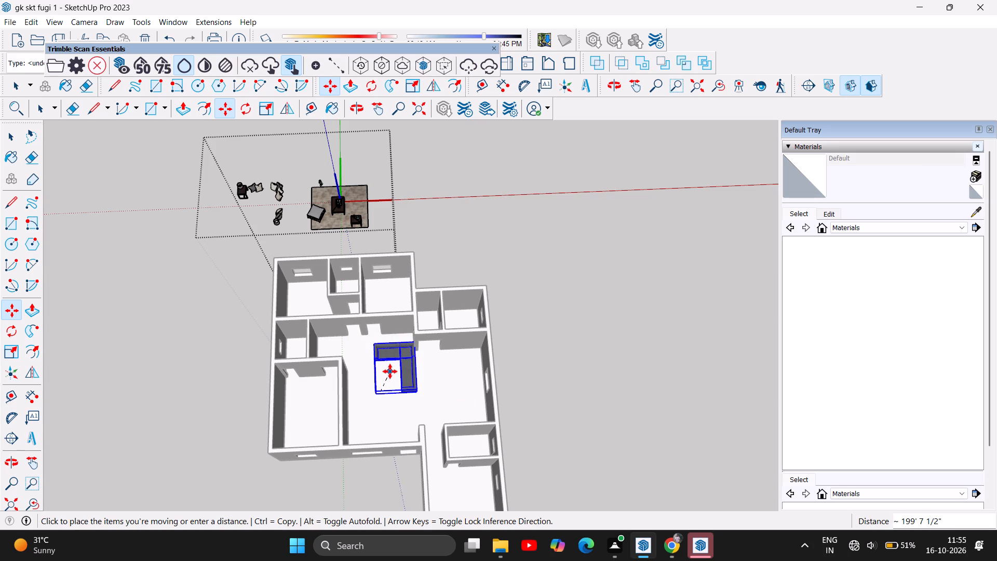
{"action": "left_click", "coordinate": [390, 371]}
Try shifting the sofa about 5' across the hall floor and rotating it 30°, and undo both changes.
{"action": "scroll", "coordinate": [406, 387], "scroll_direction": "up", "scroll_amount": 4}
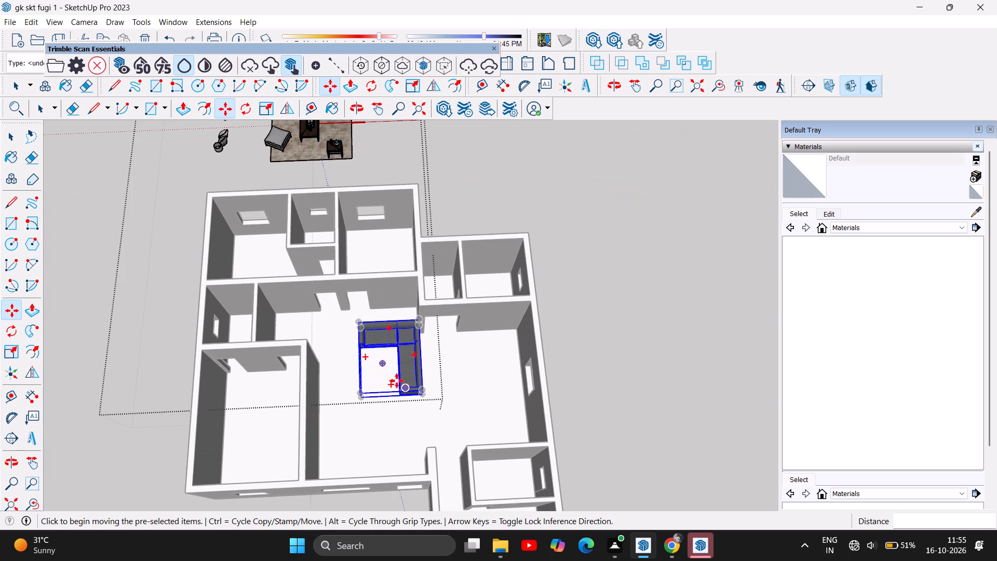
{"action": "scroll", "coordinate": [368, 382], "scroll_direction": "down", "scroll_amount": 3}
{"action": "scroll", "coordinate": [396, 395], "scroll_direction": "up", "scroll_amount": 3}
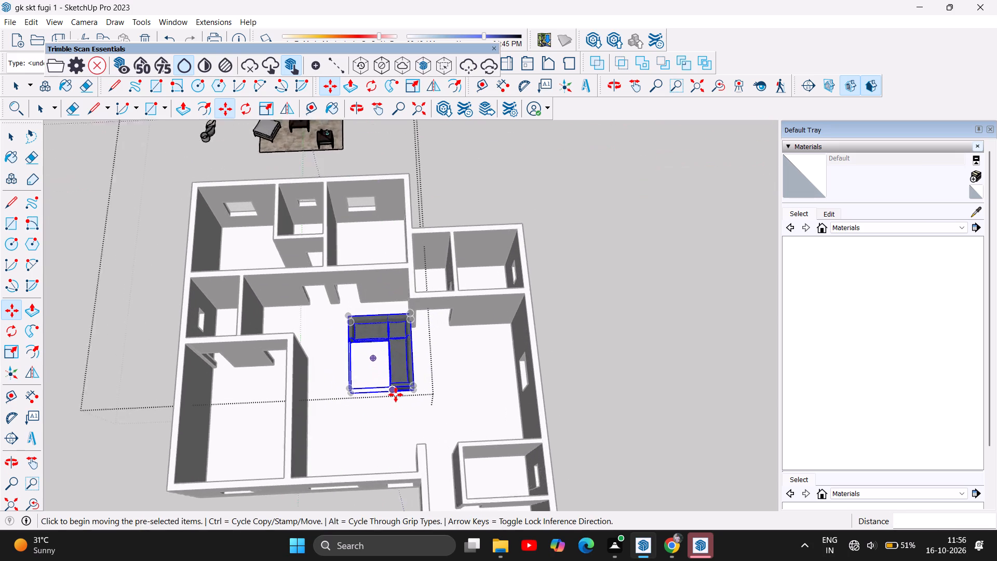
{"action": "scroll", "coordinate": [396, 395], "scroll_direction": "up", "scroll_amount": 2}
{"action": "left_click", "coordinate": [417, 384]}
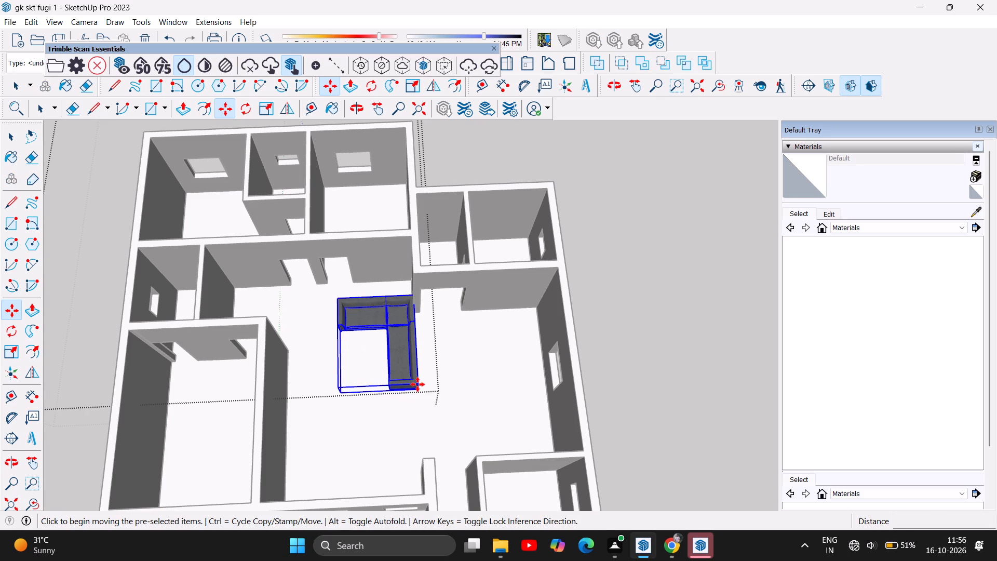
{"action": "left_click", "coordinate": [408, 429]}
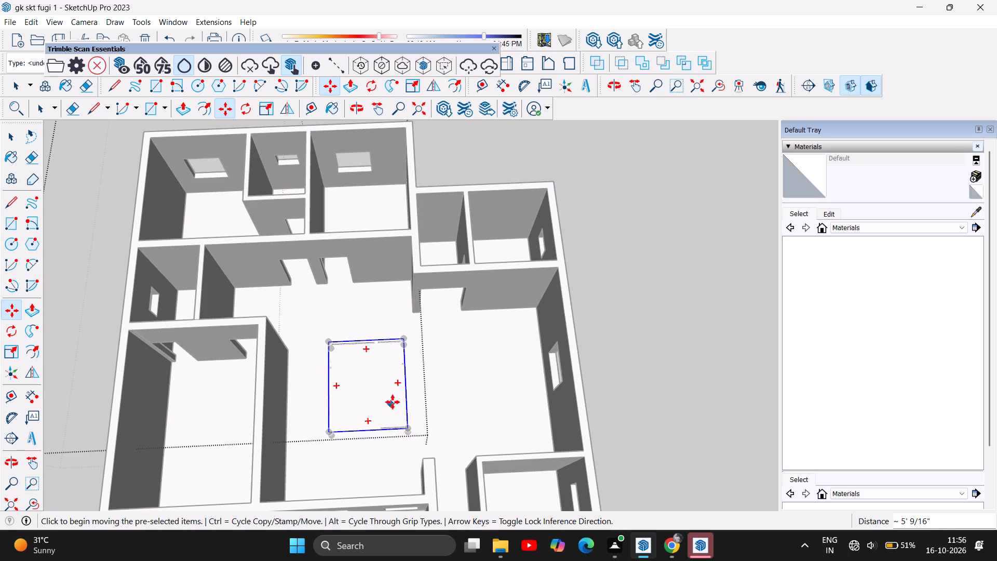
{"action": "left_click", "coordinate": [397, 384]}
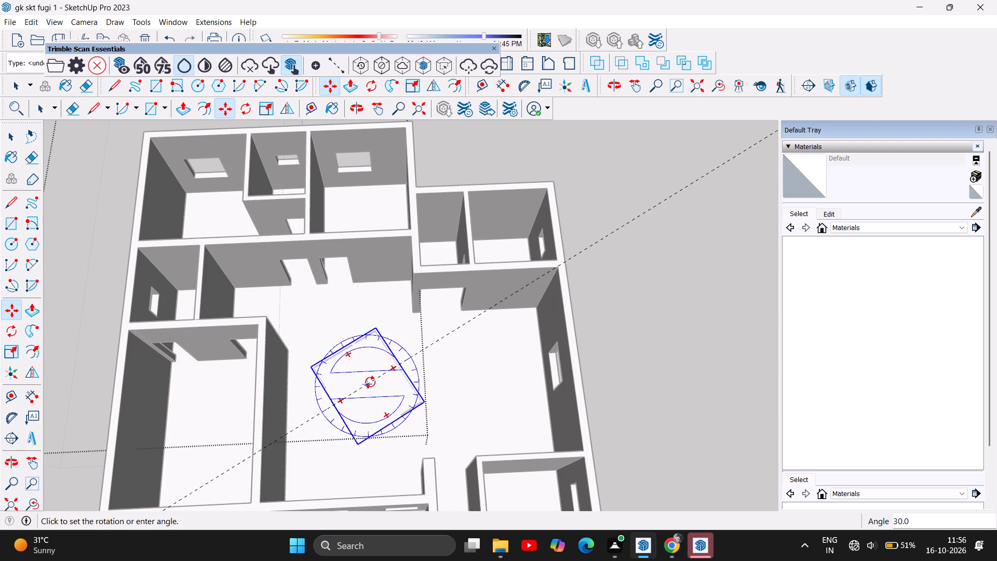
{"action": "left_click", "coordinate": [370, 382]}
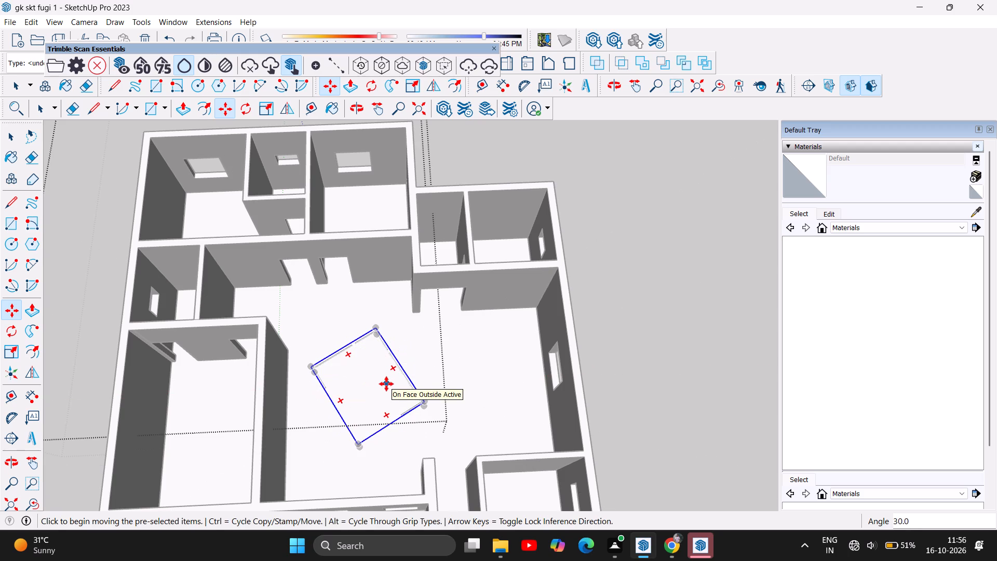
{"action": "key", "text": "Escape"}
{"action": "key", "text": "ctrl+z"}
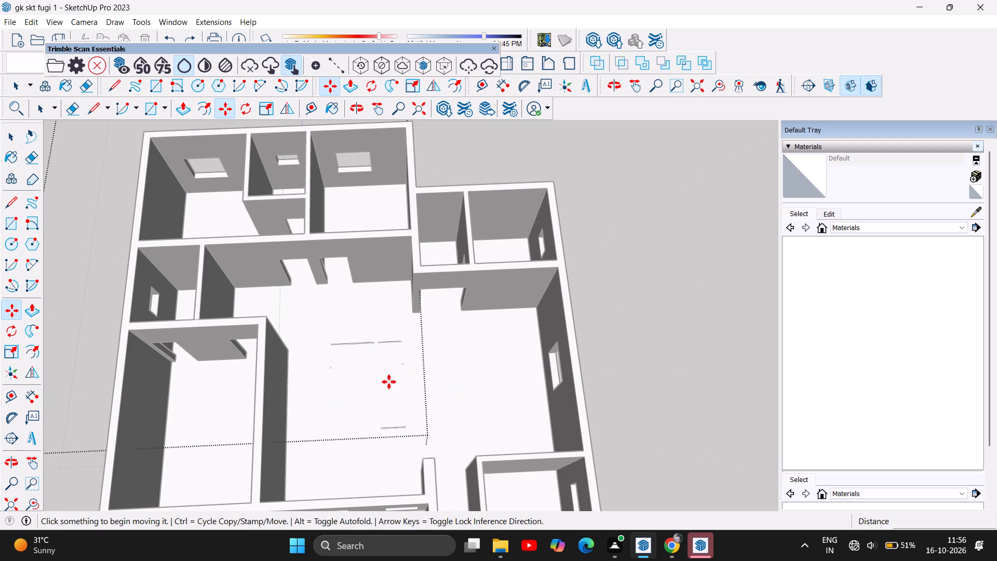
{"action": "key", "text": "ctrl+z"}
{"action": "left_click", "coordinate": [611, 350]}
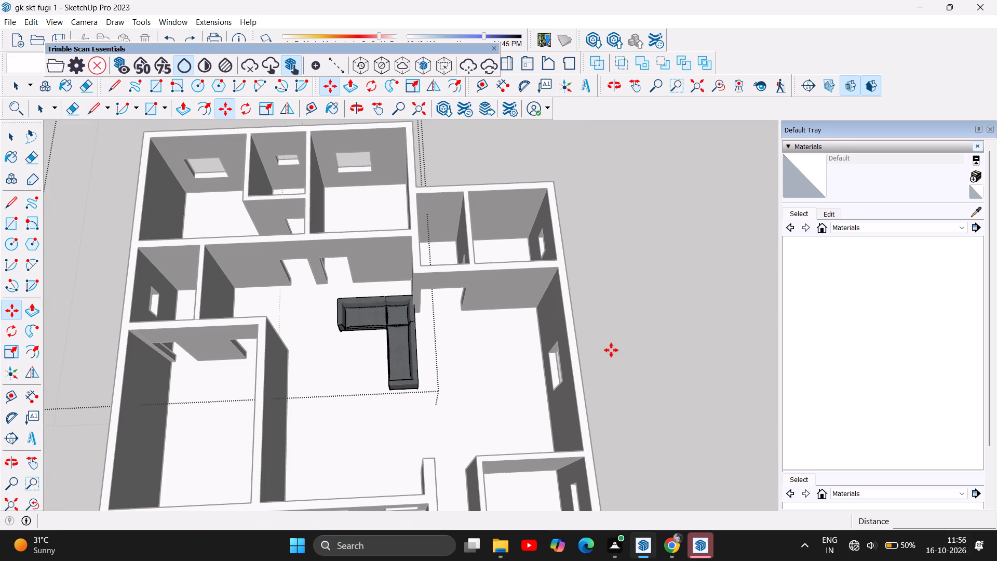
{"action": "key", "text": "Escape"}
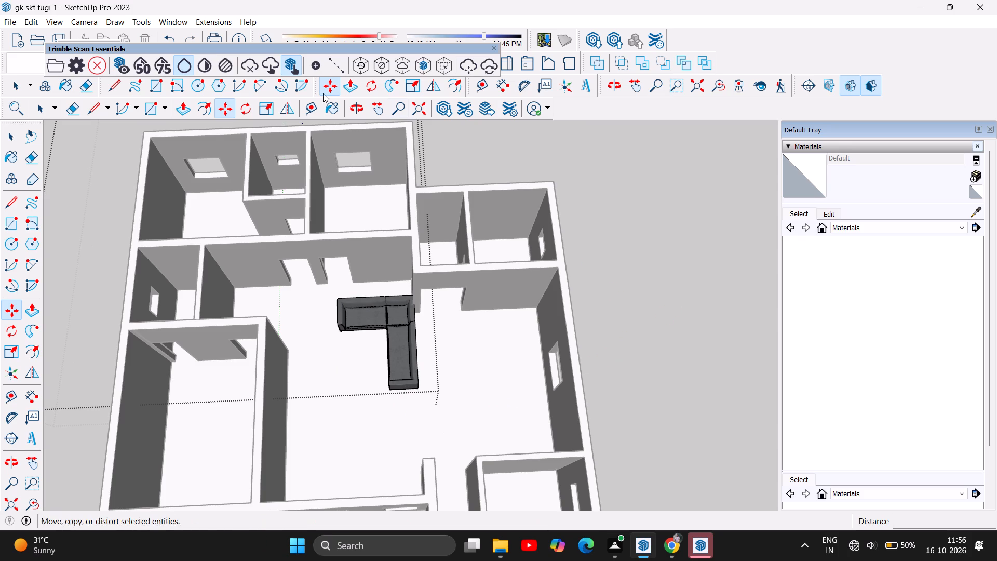
Examine the L-shaped sofa up close and its placement relative to the surrounding hall walls.
{"action": "left_click", "coordinate": [357, 112]}
{"action": "scroll", "coordinate": [618, 318], "scroll_direction": "down", "scroll_amount": 3}
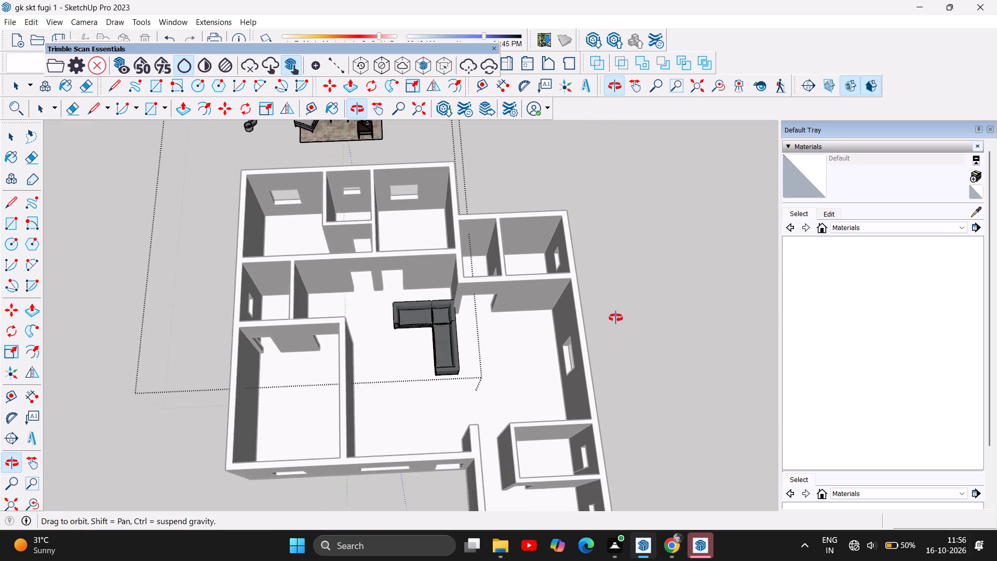
{"action": "scroll", "coordinate": [616, 318], "scroll_direction": "down", "scroll_amount": 2}
{"action": "scroll", "coordinate": [457, 368], "scroll_direction": "up", "scroll_amount": 6}
{"action": "scroll", "coordinate": [521, 351], "scroll_direction": "up", "scroll_amount": 4}
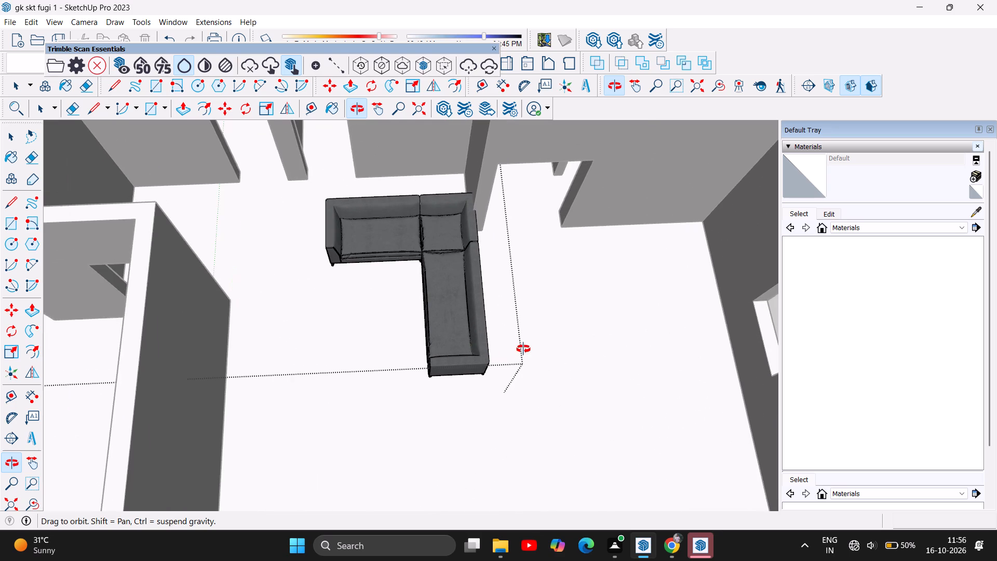
{"action": "scroll", "coordinate": [506, 339], "scroll_direction": "up", "scroll_amount": 5}
{"action": "scroll", "coordinate": [401, 340], "scroll_direction": "down", "scroll_amount": 3}
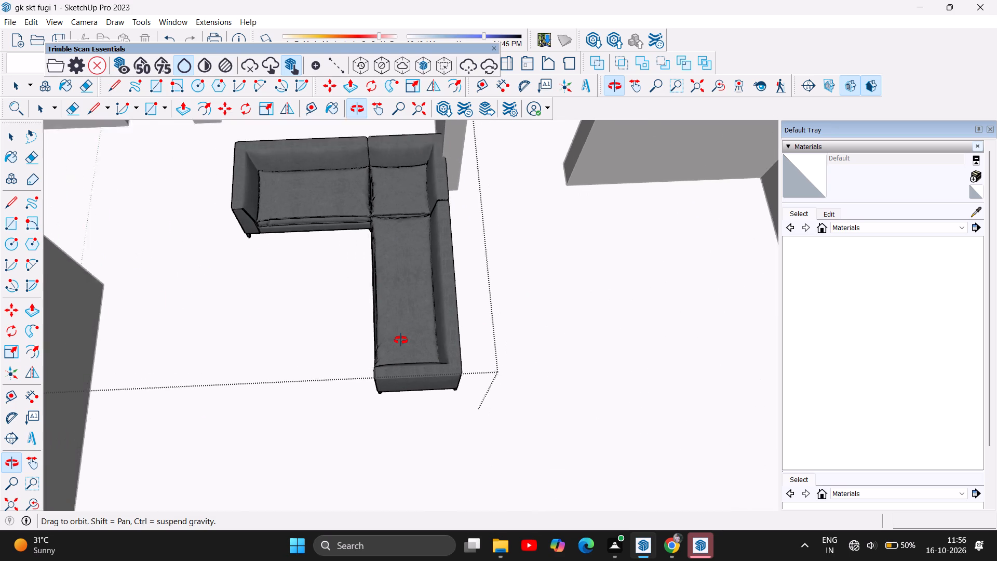
{"action": "scroll", "coordinate": [401, 340], "scroll_direction": "down", "scroll_amount": 2}
{"action": "scroll", "coordinate": [378, 198], "scroll_direction": "up", "scroll_amount": 12}
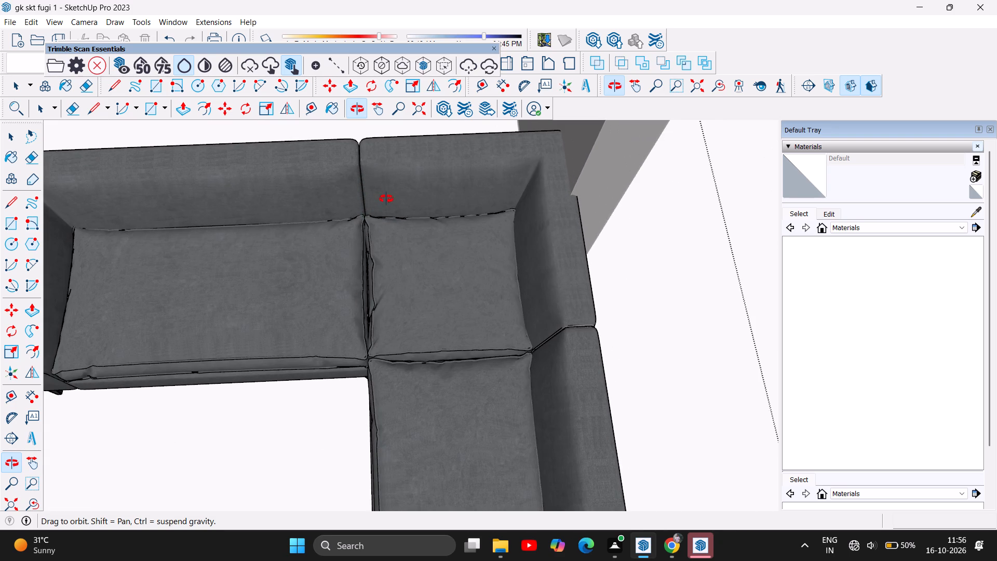
{"action": "scroll", "coordinate": [384, 225], "scroll_direction": "up", "scroll_amount": 7}
{"action": "scroll", "coordinate": [422, 295], "scroll_direction": "up", "scroll_amount": 5}
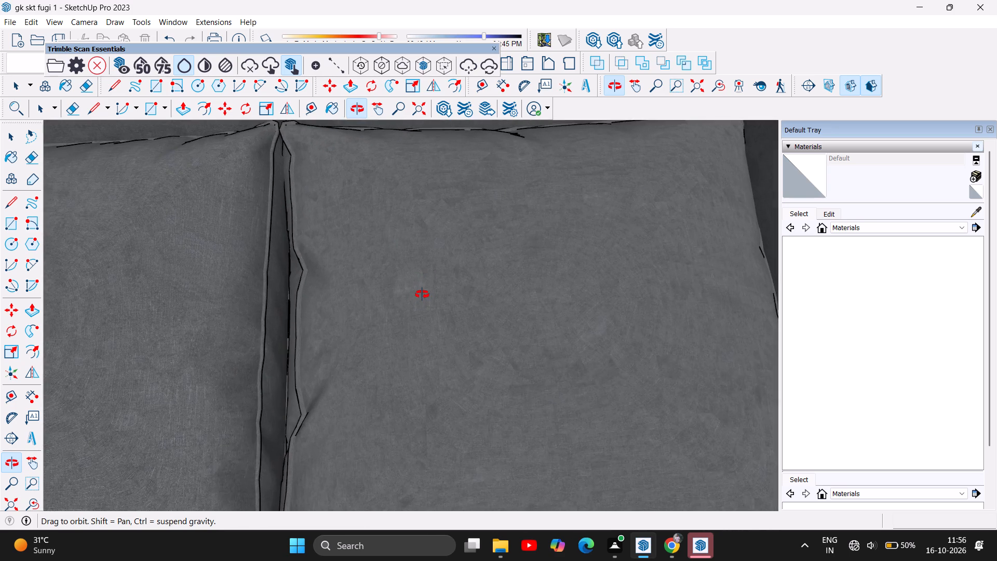
{"action": "scroll", "coordinate": [422, 295], "scroll_direction": "up", "scroll_amount": 1}
{"action": "scroll", "coordinate": [422, 293], "scroll_direction": "down", "scroll_amount": 17}
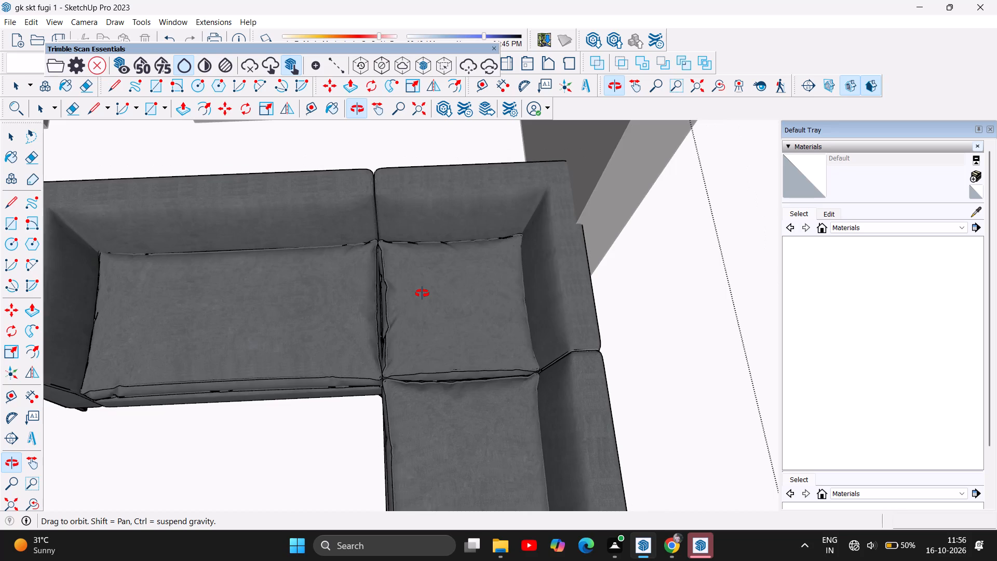
{"action": "scroll", "coordinate": [422, 293], "scroll_direction": "down", "scroll_amount": 13}
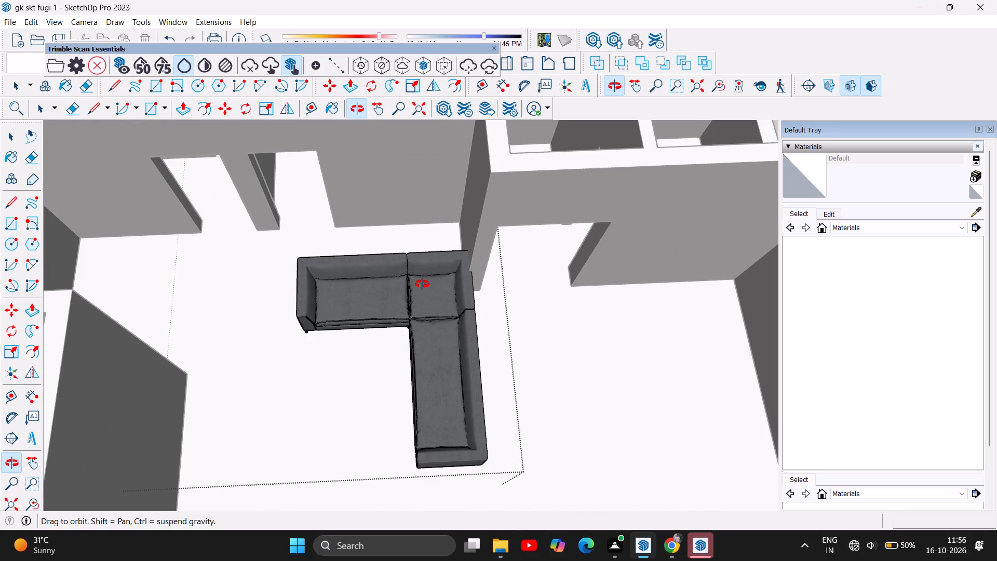
{"action": "scroll", "coordinate": [429, 315], "scroll_direction": "up", "scroll_amount": 4}
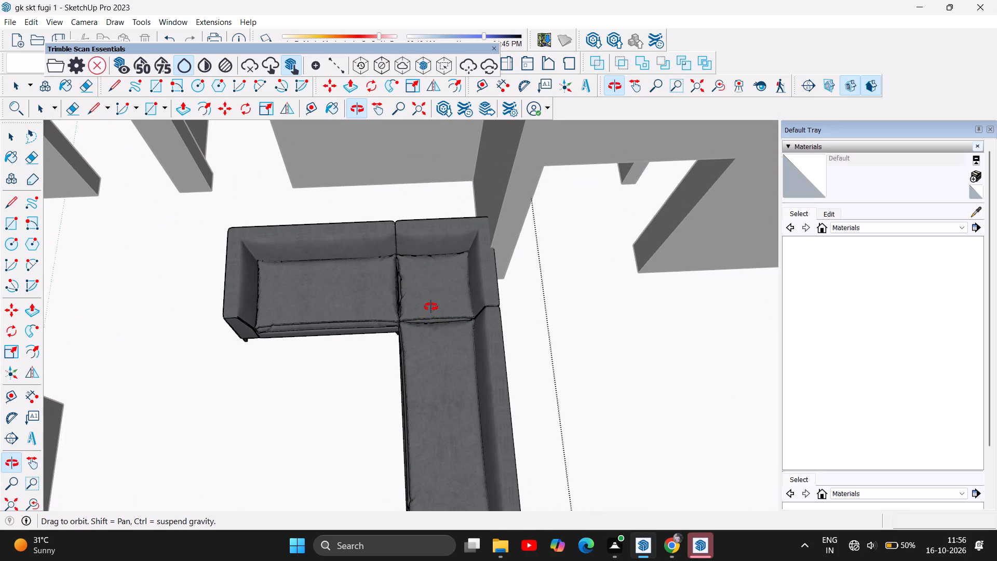
{"action": "scroll", "coordinate": [431, 307], "scroll_direction": "down", "scroll_amount": 2}
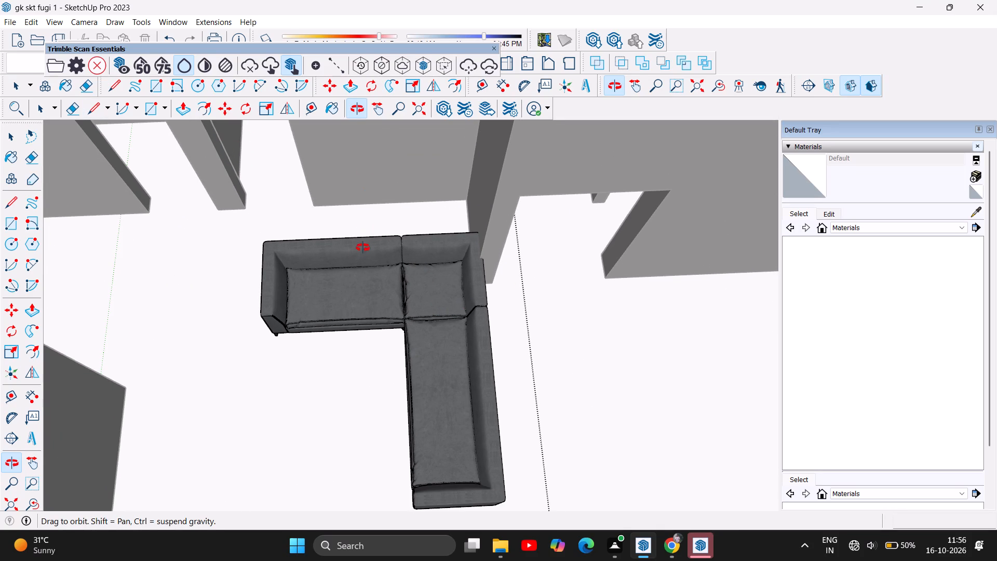
{"action": "scroll", "coordinate": [355, 255], "scroll_direction": "down", "scroll_amount": 4}
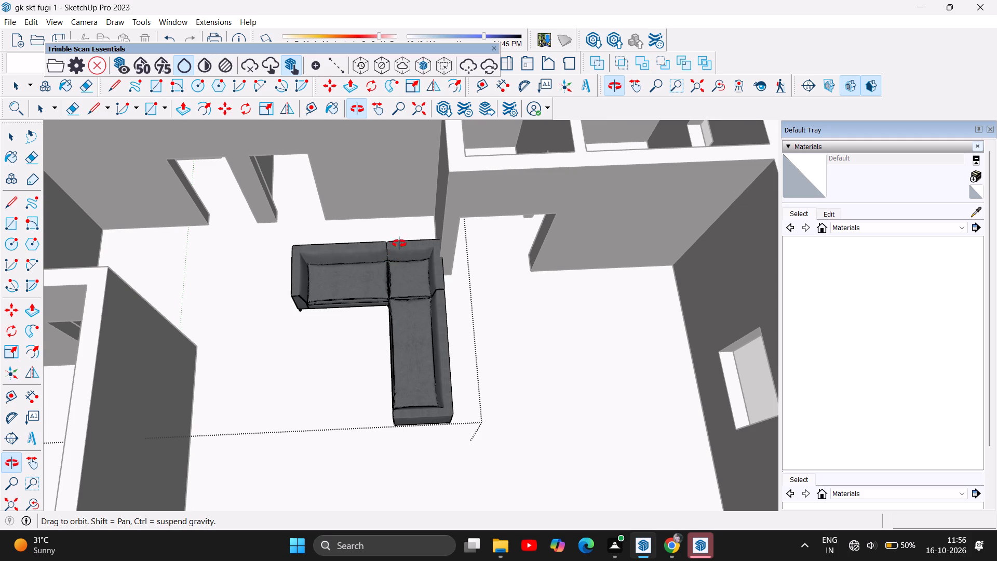
{"action": "scroll", "coordinate": [343, 227], "scroll_direction": "down", "scroll_amount": 1}
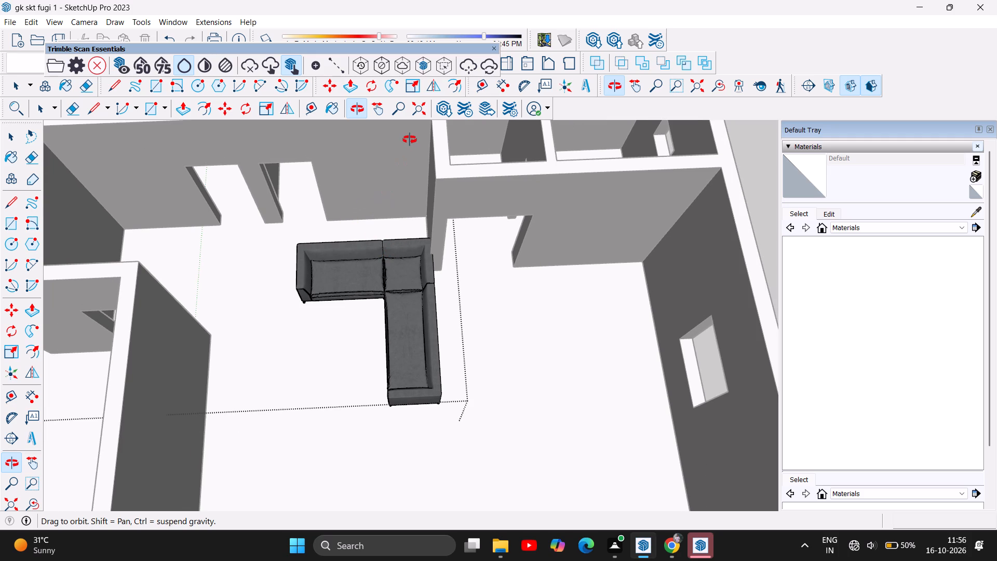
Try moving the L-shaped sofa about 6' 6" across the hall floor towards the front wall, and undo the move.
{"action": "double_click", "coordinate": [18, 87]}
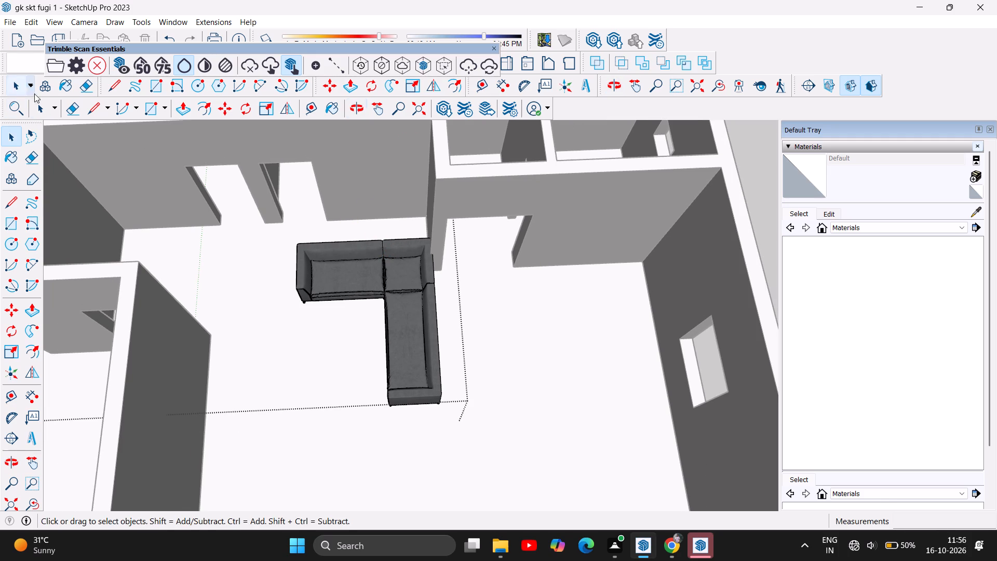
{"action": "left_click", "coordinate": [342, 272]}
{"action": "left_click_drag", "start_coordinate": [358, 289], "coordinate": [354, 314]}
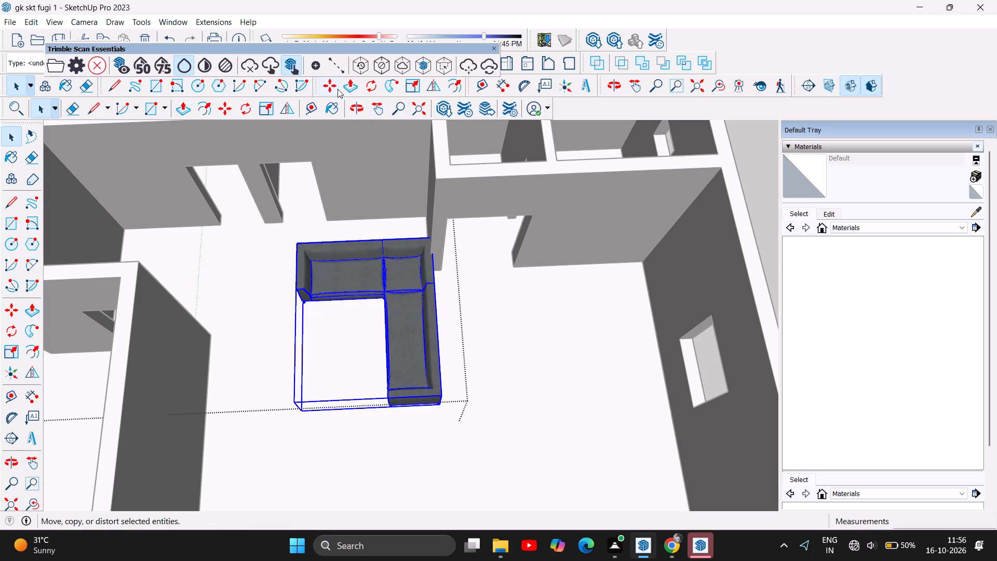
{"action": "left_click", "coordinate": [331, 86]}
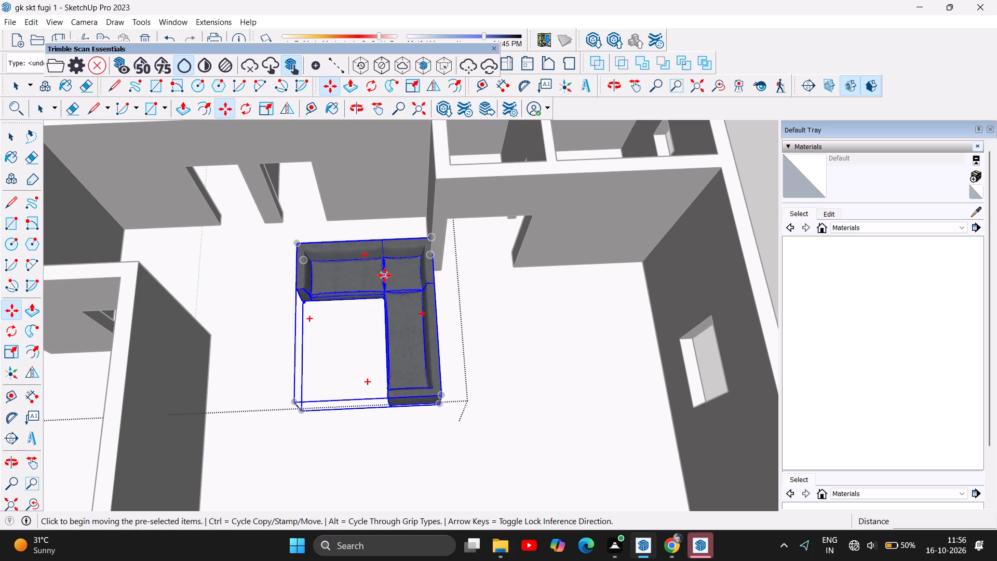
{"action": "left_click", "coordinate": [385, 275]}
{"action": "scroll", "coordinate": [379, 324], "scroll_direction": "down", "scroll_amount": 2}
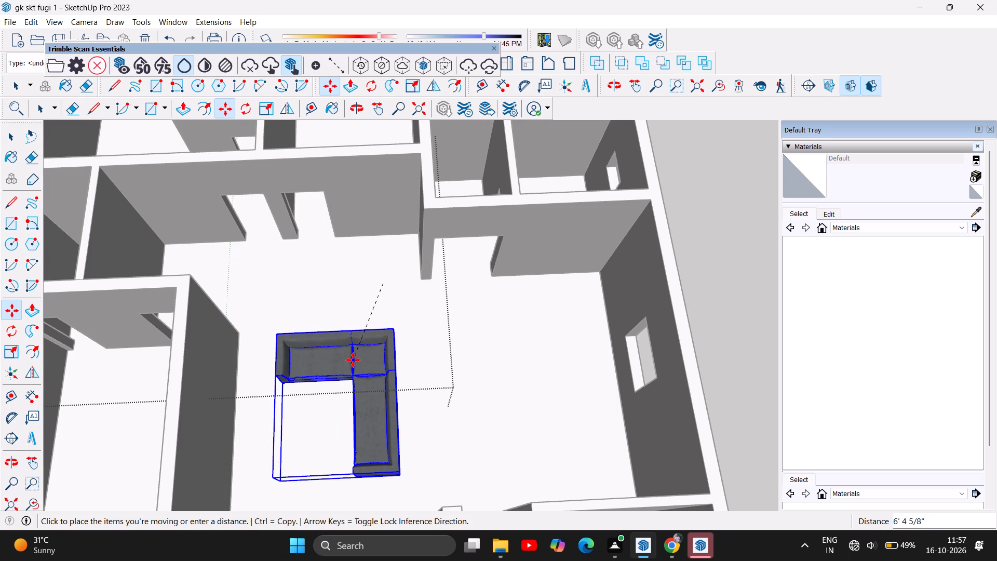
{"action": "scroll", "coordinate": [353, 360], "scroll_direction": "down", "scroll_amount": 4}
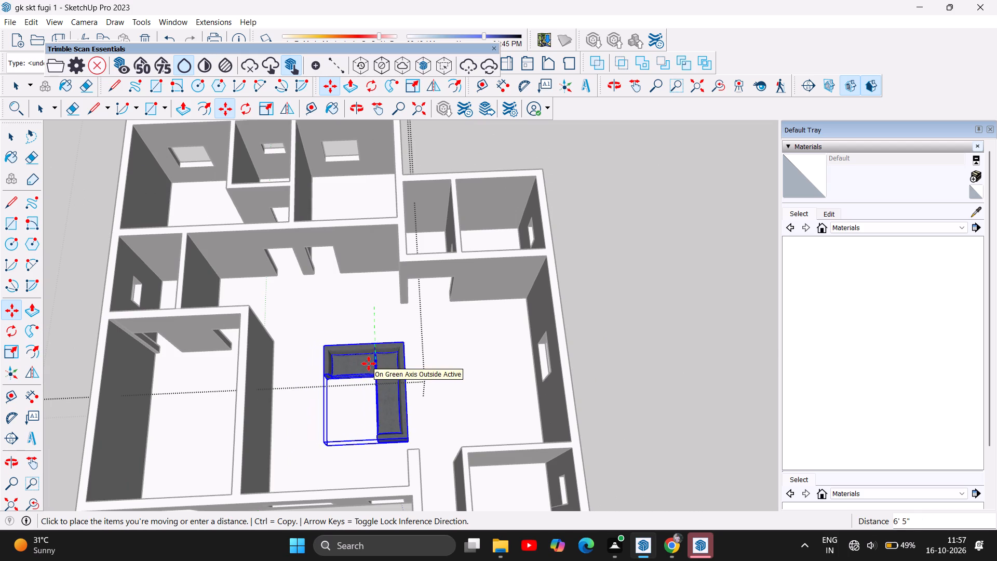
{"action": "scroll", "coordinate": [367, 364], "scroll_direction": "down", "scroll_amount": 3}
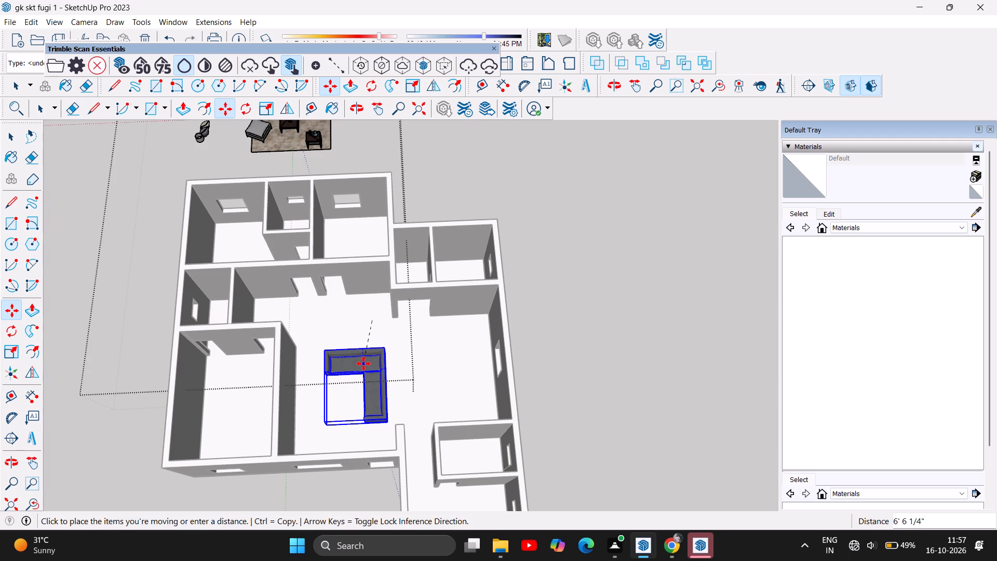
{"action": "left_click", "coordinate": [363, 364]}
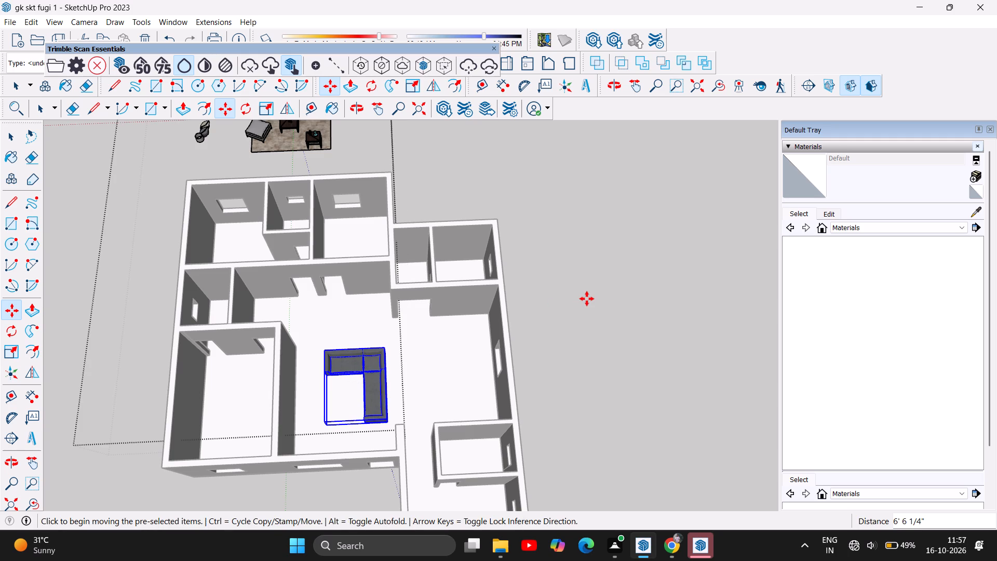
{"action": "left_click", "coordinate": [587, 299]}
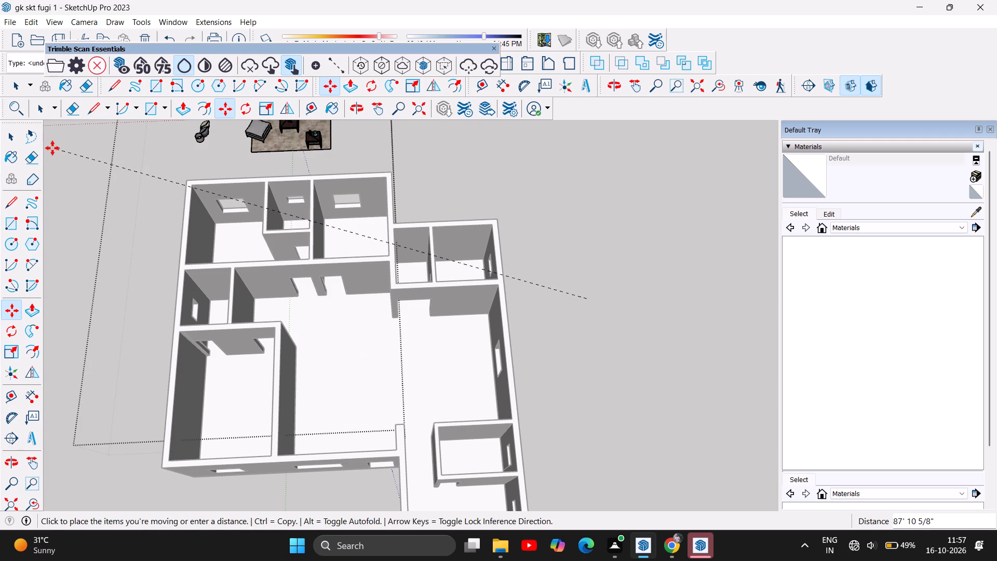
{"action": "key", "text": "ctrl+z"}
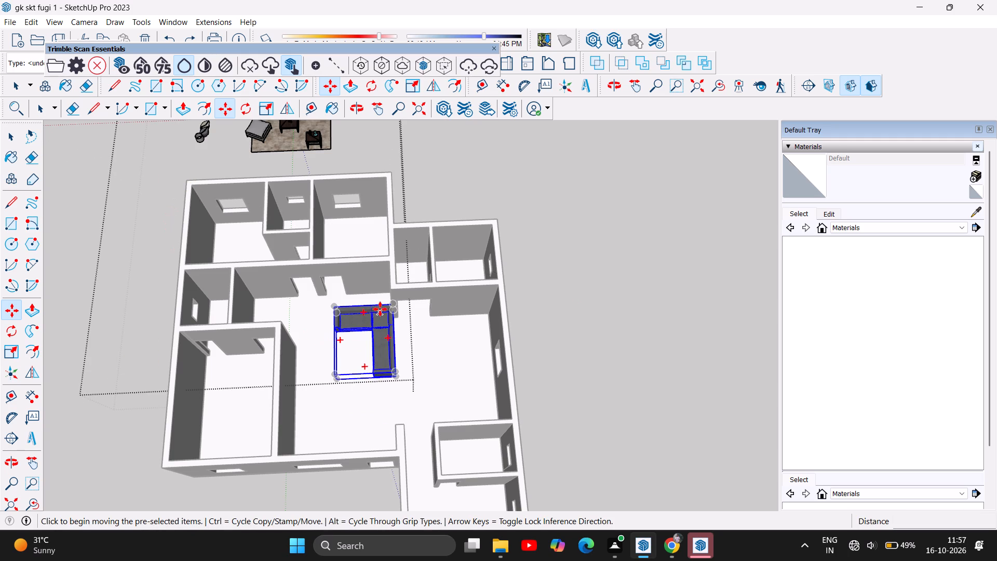
Move the L-shaped sofa by its back corner about 6' 3" across the hall floor, towards the front wall with the windows.
{"action": "left_click", "coordinate": [391, 304]}
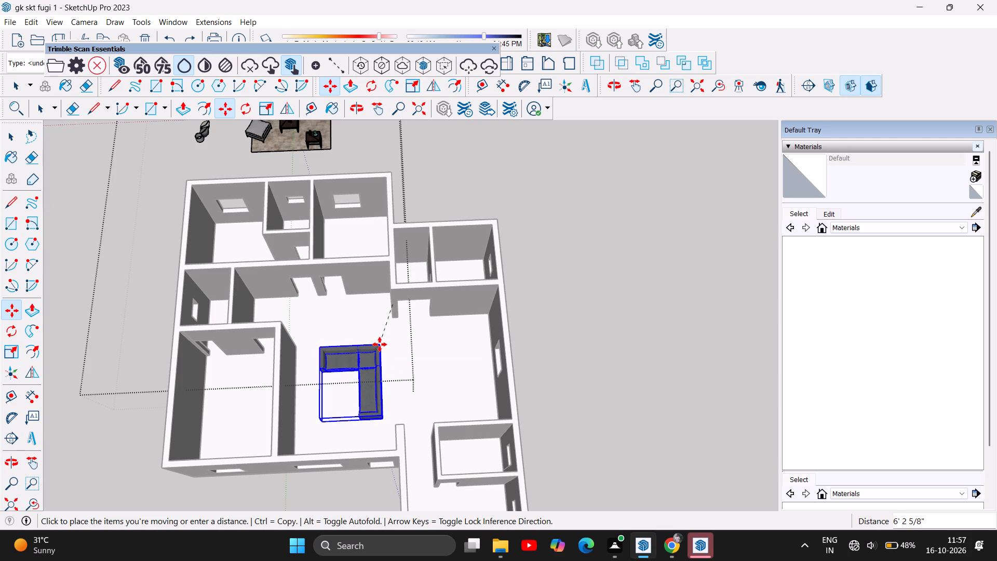
{"action": "left_click", "coordinate": [380, 344]}
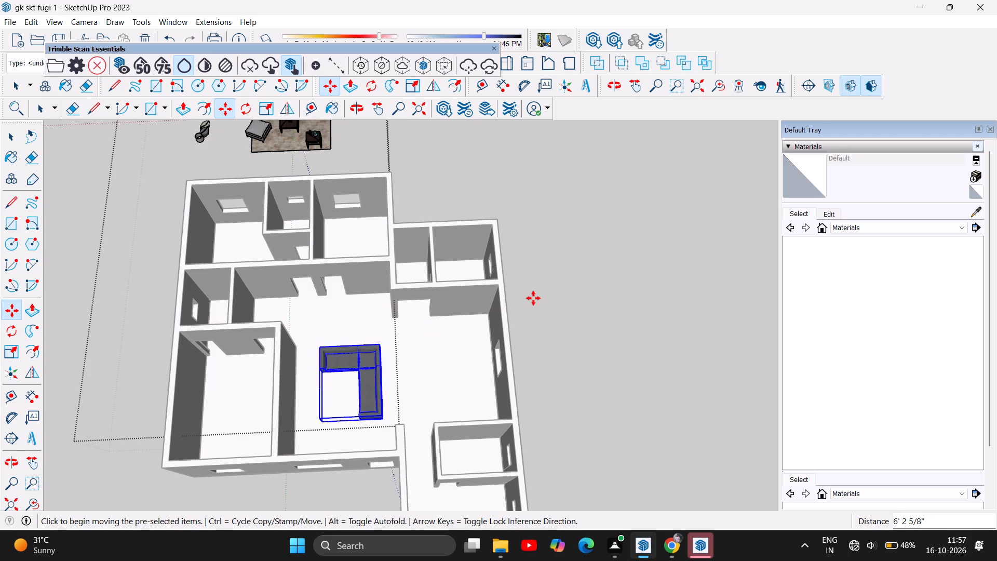
{"action": "left_click", "coordinate": [578, 271]}
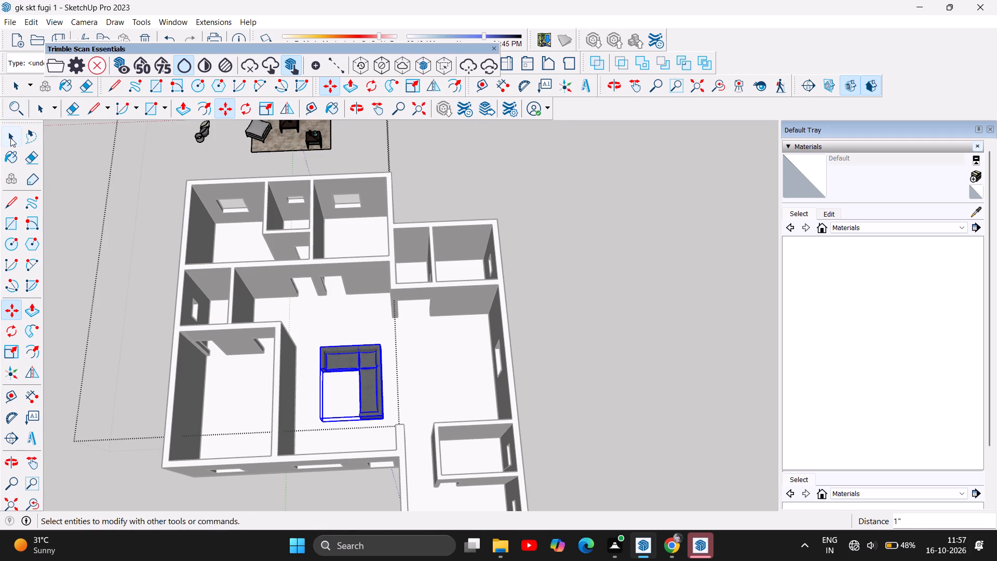
{"action": "left_click", "coordinate": [10, 138]}
{"action": "left_click", "coordinate": [563, 329]}
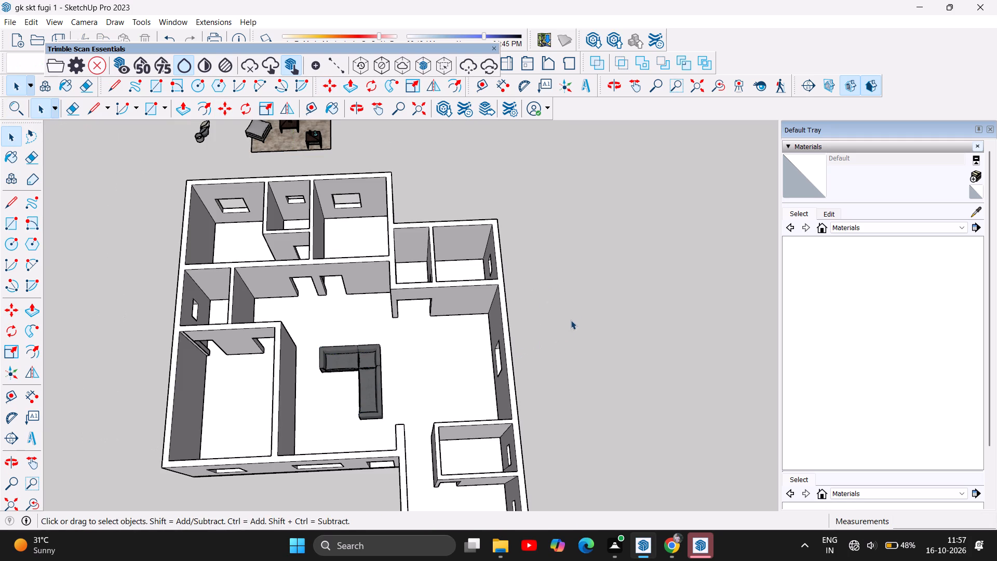
Examine the sofa's position in the main hall from above, relative to the surrounding walls.
{"action": "scroll", "coordinate": [567, 311], "scroll_direction": "down", "scroll_amount": 5}
{"action": "scroll", "coordinate": [568, 385], "scroll_direction": "up", "scroll_amount": 4}
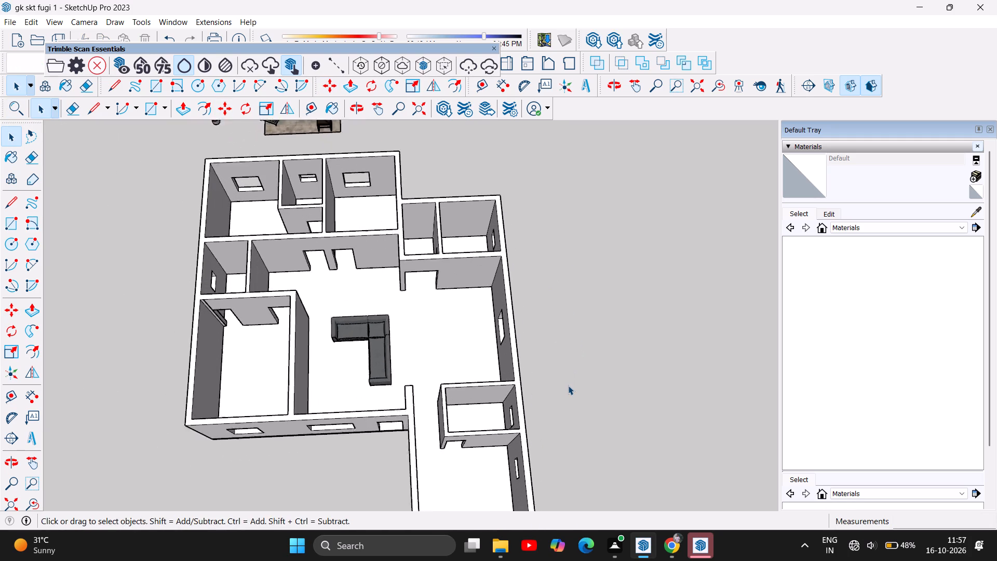
{"action": "scroll", "coordinate": [568, 385], "scroll_direction": "up", "scroll_amount": 2}
{"action": "scroll", "coordinate": [378, 345], "scroll_direction": "up", "scroll_amount": 5}
{"action": "scroll", "coordinate": [321, 345], "scroll_direction": "up", "scroll_amount": 4}
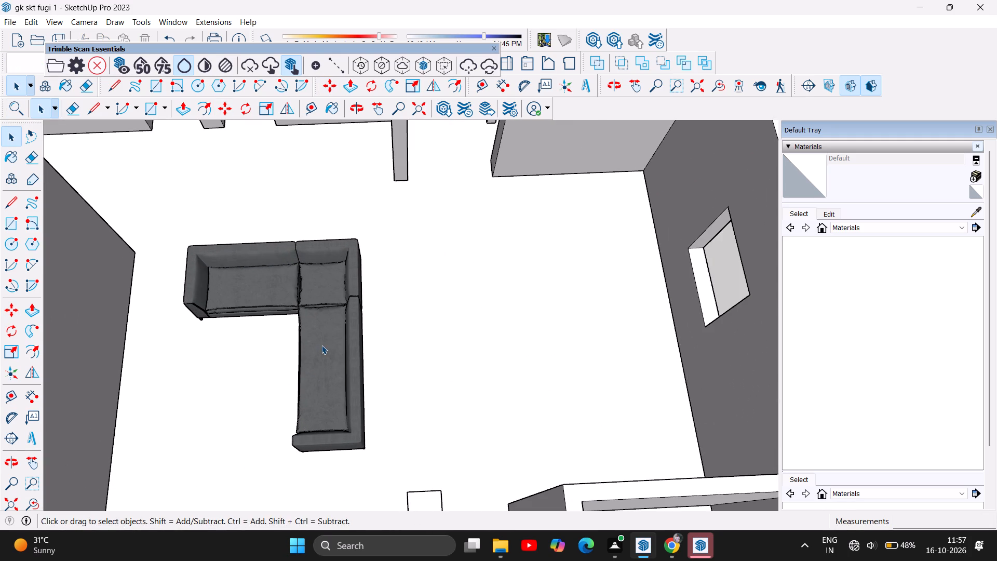
{"action": "scroll", "coordinate": [321, 345], "scroll_direction": "up", "scroll_amount": 1}
{"action": "scroll", "coordinate": [386, 308], "scroll_direction": "down", "scroll_amount": 9}
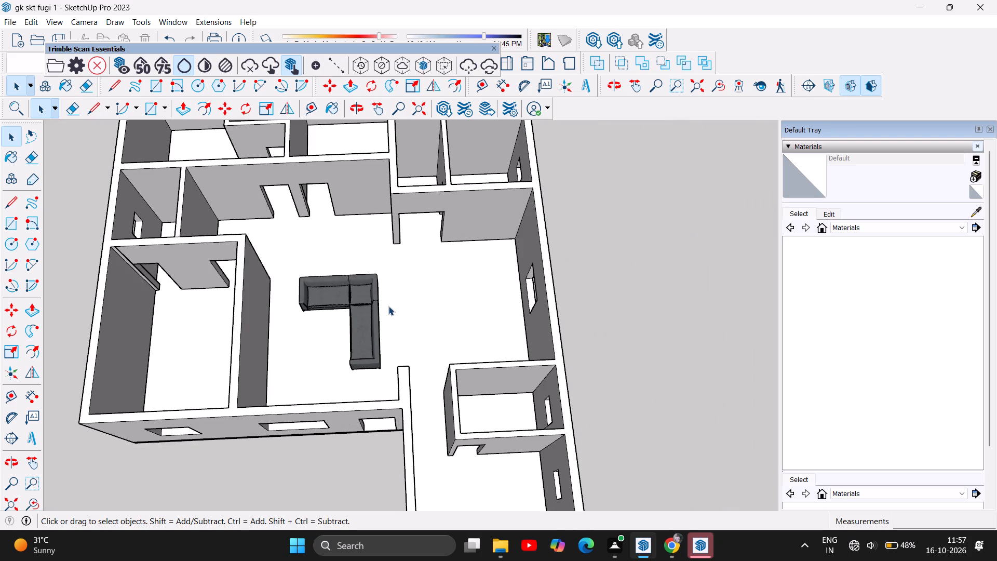
{"action": "scroll", "coordinate": [390, 324], "scroll_direction": "up", "scroll_amount": 1}
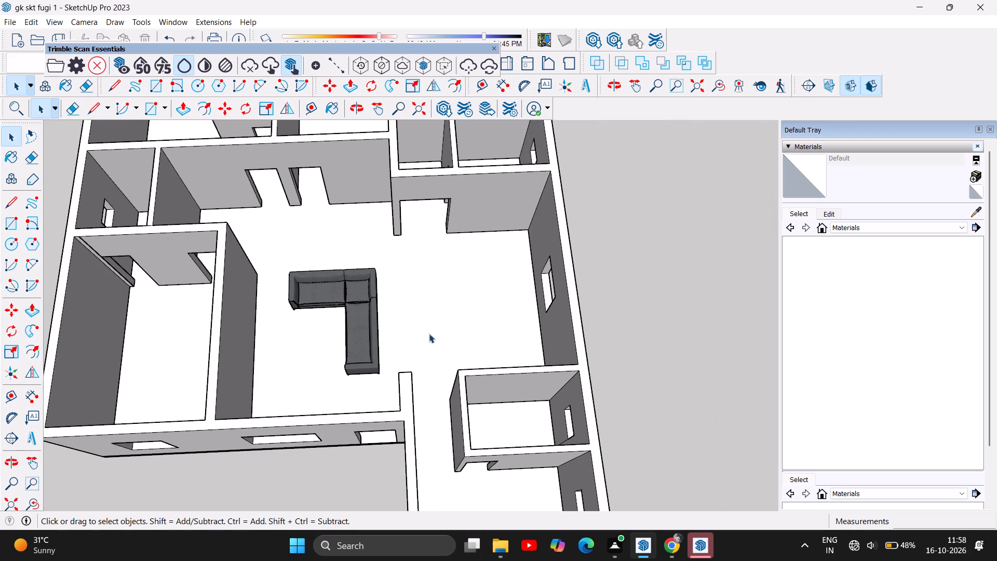
Inspect the sofa at eye level through the front doorway and check its clearance to the hall's door openings.
{"action": "left_click", "coordinate": [354, 106]}
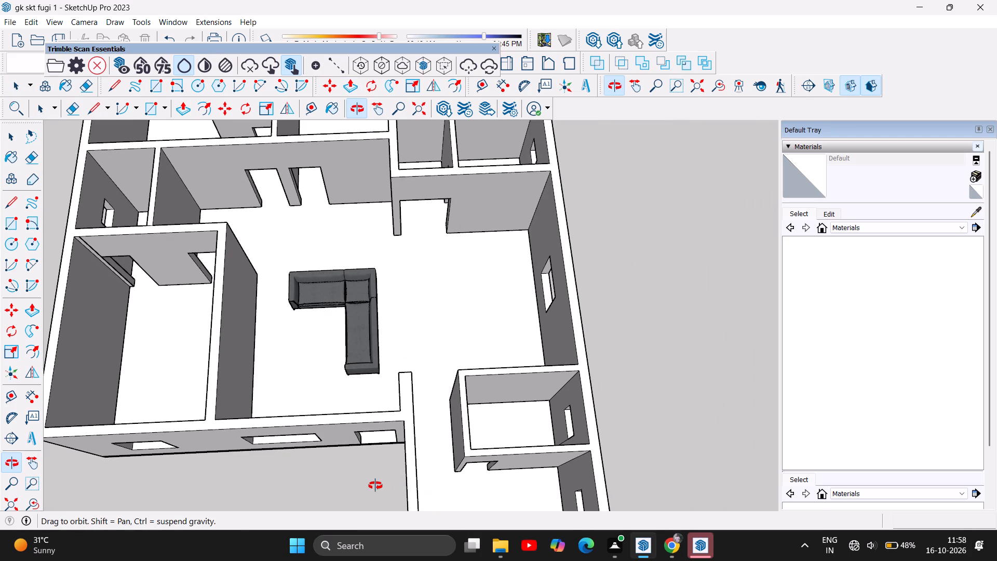
{"action": "left_click_drag", "start_coordinate": [375, 486], "coordinate": [369, 288]}
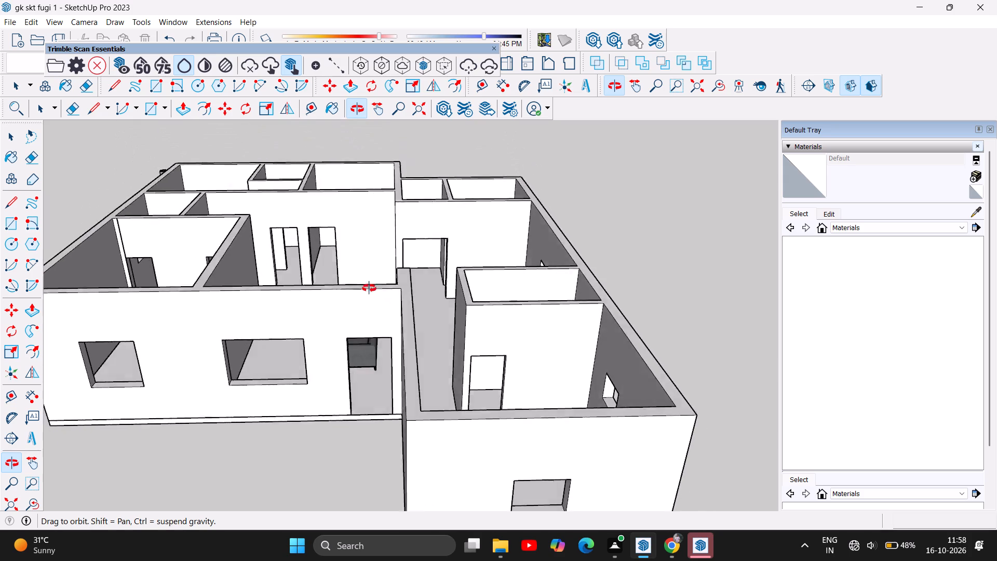
{"action": "left_click_drag", "start_coordinate": [369, 288], "coordinate": [381, 225]}
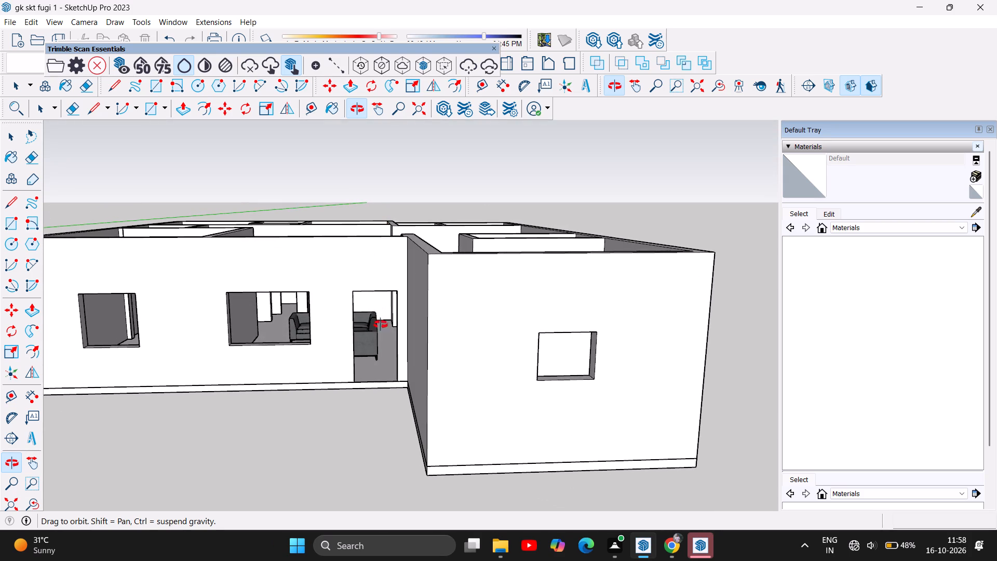
{"action": "scroll", "coordinate": [389, 345], "scroll_direction": "up", "scroll_amount": 10}
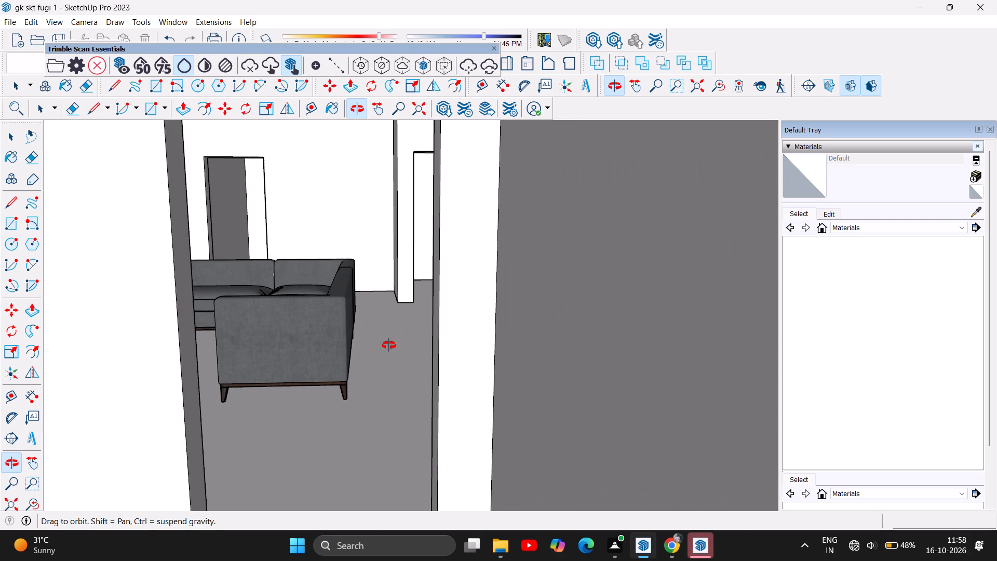
{"action": "scroll", "coordinate": [389, 263], "scroll_direction": "up", "scroll_amount": 5}
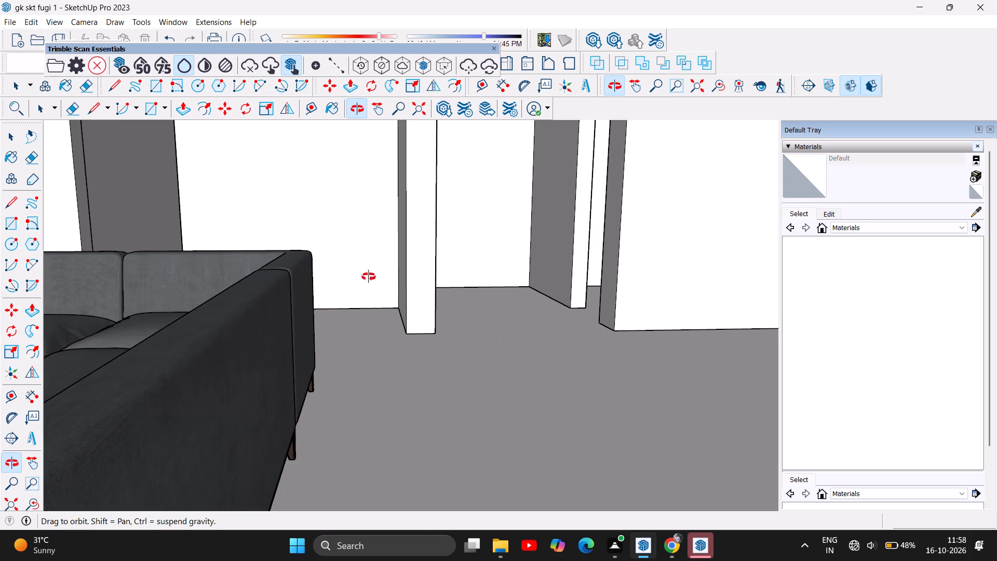
{"action": "left_click_drag", "start_coordinate": [212, 249], "coordinate": [222, 251]}
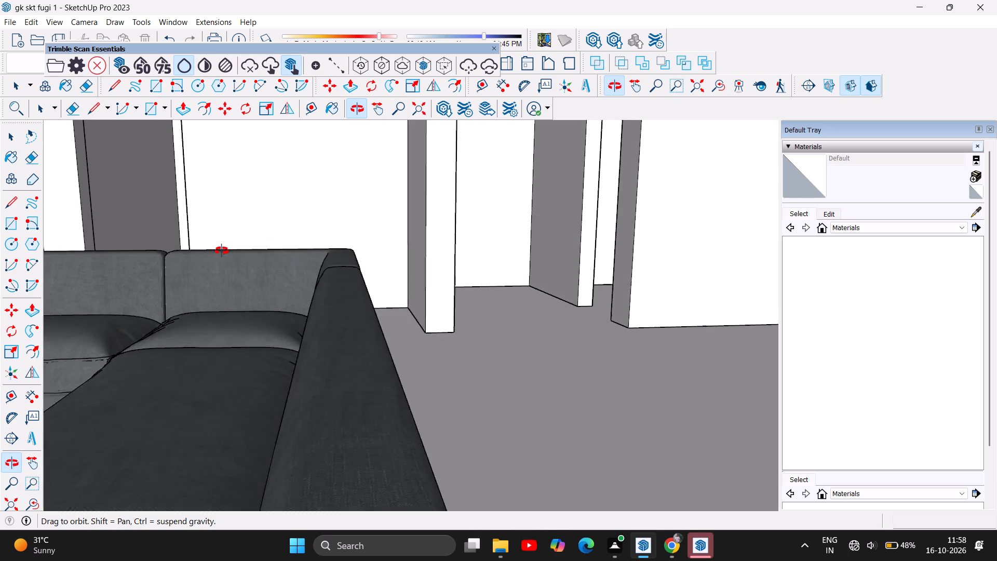
{"action": "left_click_drag", "start_coordinate": [222, 251], "coordinate": [217, 260]}
{"action": "scroll", "coordinate": [241, 303], "scroll_direction": "down", "scroll_amount": 2}
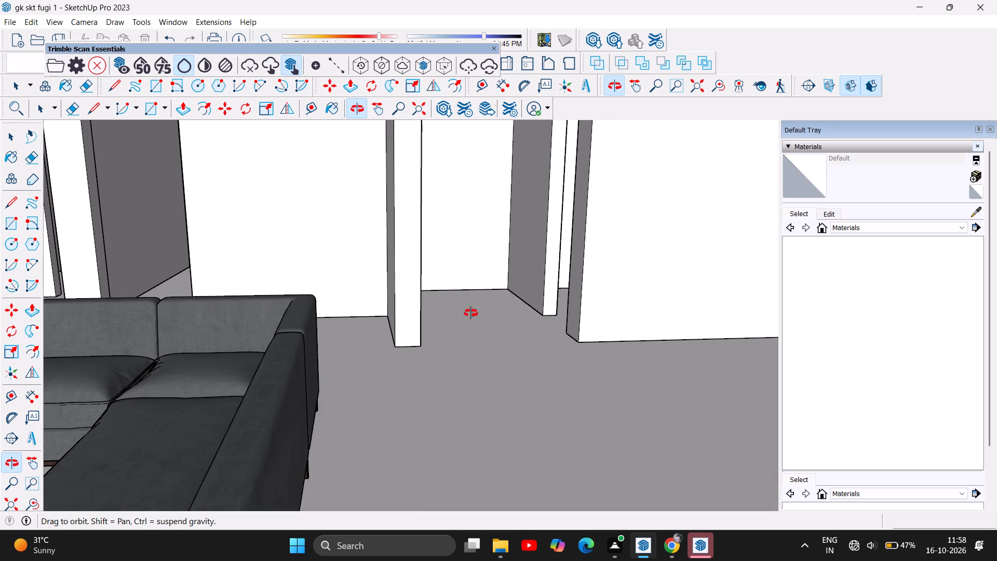
{"action": "left_click_drag", "start_coordinate": [535, 315], "coordinate": [438, 348]}
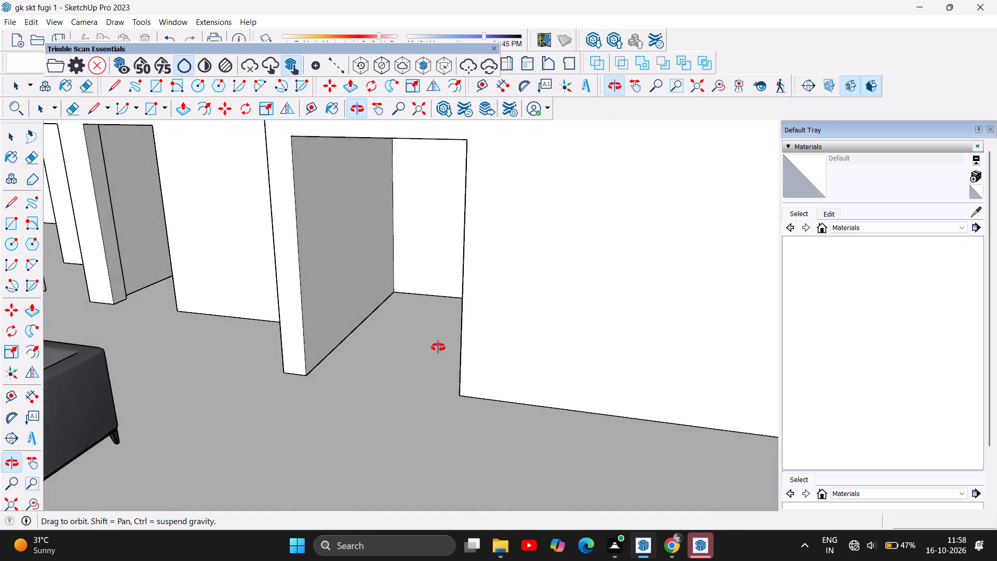
{"action": "left_click_drag", "start_coordinate": [438, 348], "coordinate": [417, 371]}
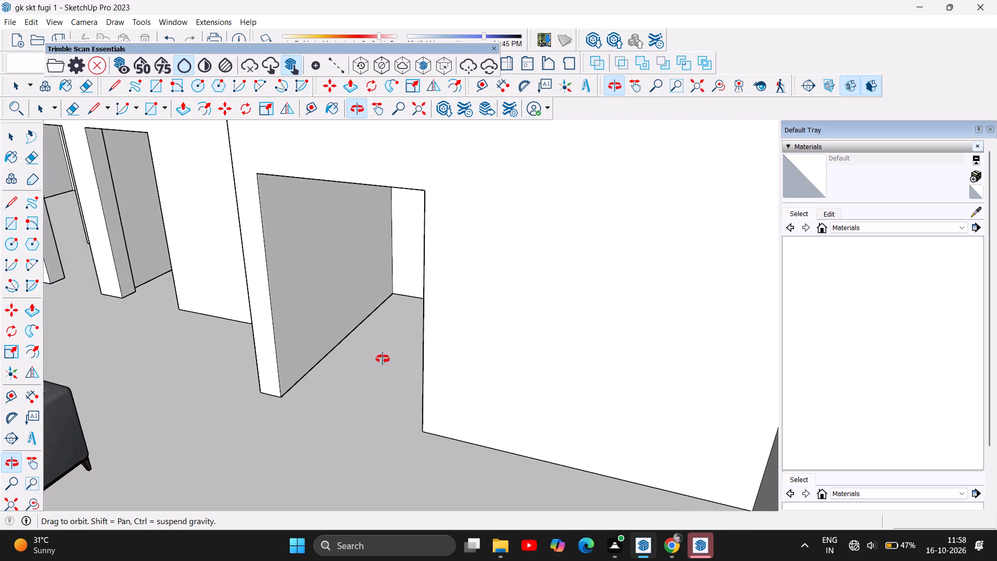
{"action": "scroll", "coordinate": [257, 354], "scroll_direction": "down", "scroll_amount": 3}
Review the sofa's placement from above on the side of the small rooms, comparing it with the hall's walls and openings.
{"action": "left_click_drag", "start_coordinate": [183, 335], "coordinate": [154, 343]}
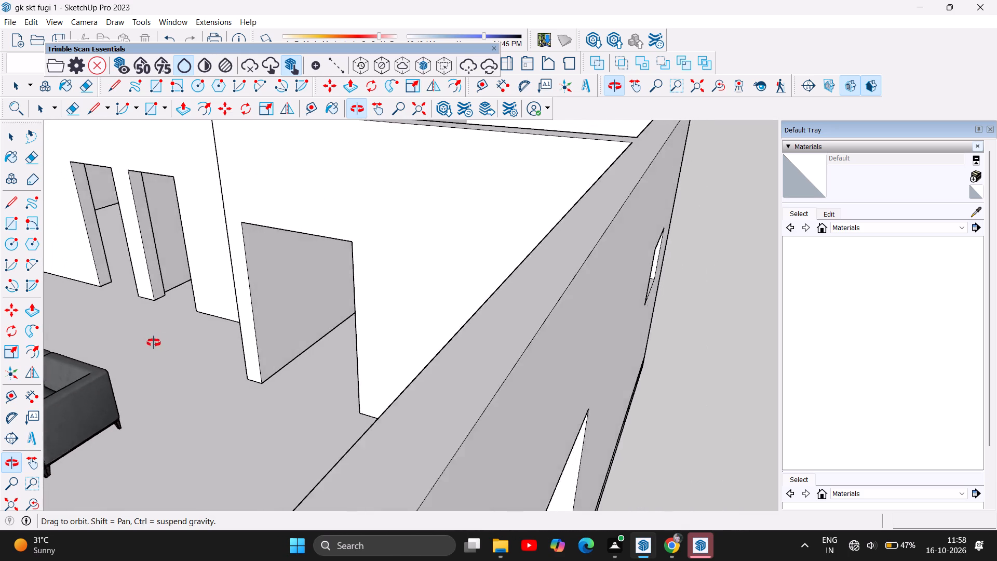
{"action": "left_click_drag", "start_coordinate": [154, 343], "coordinate": [175, 380]}
{"action": "left_click_drag", "start_coordinate": [152, 305], "coordinate": [107, 321]}
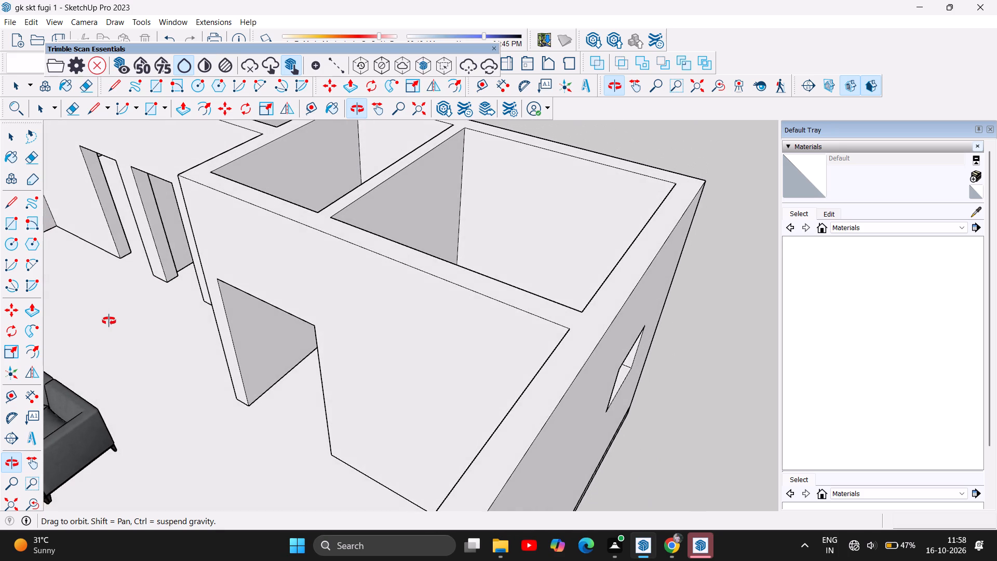
{"action": "scroll", "coordinate": [204, 356], "scroll_direction": "down", "scroll_amount": 4}
{"action": "left_click_drag", "start_coordinate": [199, 348], "coordinate": [121, 369]}
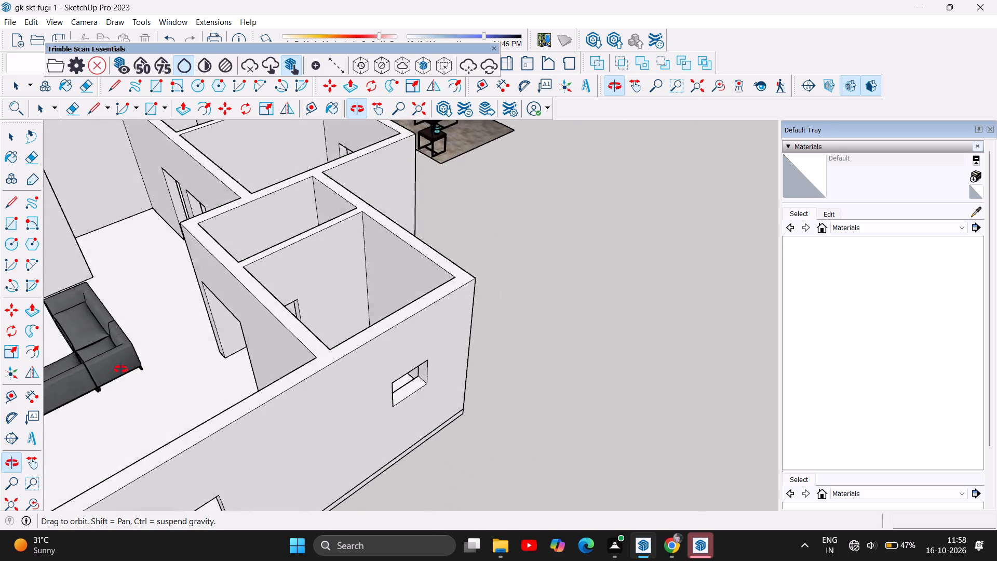
{"action": "left_click_drag", "start_coordinate": [121, 369], "coordinate": [110, 373]}
{"action": "left_click_drag", "start_coordinate": [194, 351], "coordinate": [119, 395]}
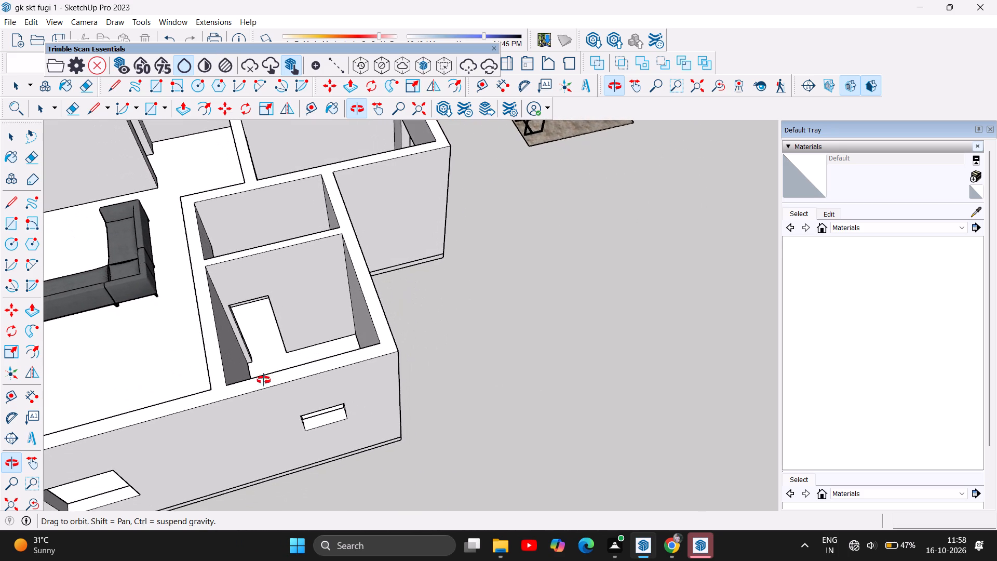
{"action": "scroll", "coordinate": [273, 384], "scroll_direction": "down", "scroll_amount": 6}
{"action": "scroll", "coordinate": [105, 286], "scroll_direction": "up", "scroll_amount": 6}
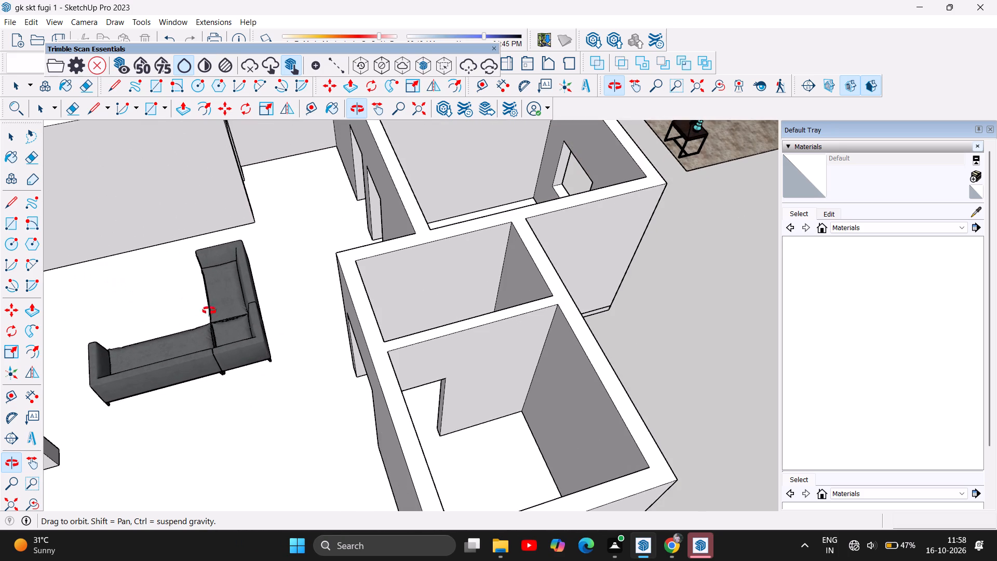
{"action": "scroll", "coordinate": [215, 316], "scroll_direction": "up", "scroll_amount": 1}
{"action": "scroll", "coordinate": [268, 356], "scroll_direction": "down", "scroll_amount": 11}
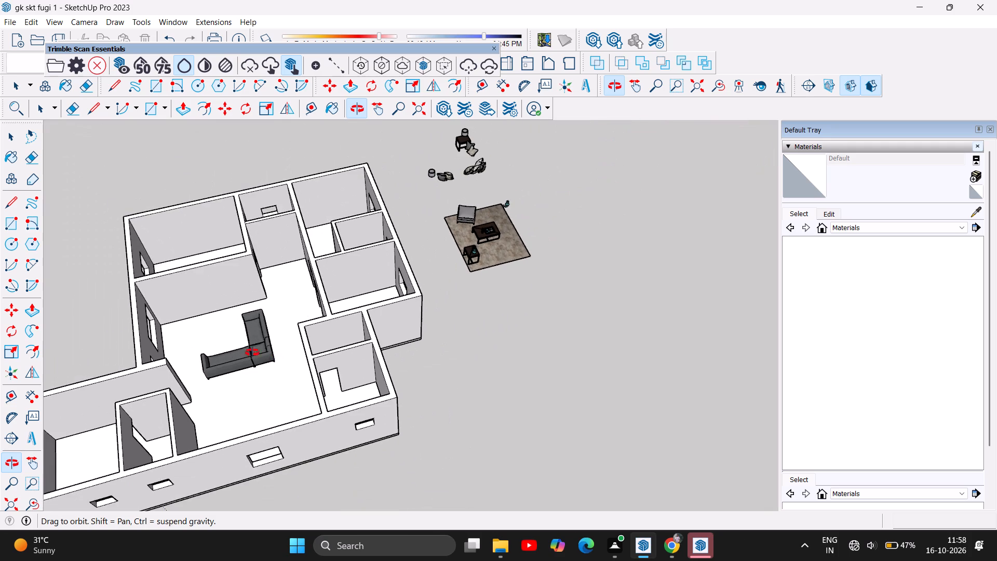
{"action": "scroll", "coordinate": [212, 342], "scroll_direction": "up", "scroll_amount": 5}
{"action": "scroll", "coordinate": [220, 385], "scroll_direction": "up", "scroll_amount": 3}
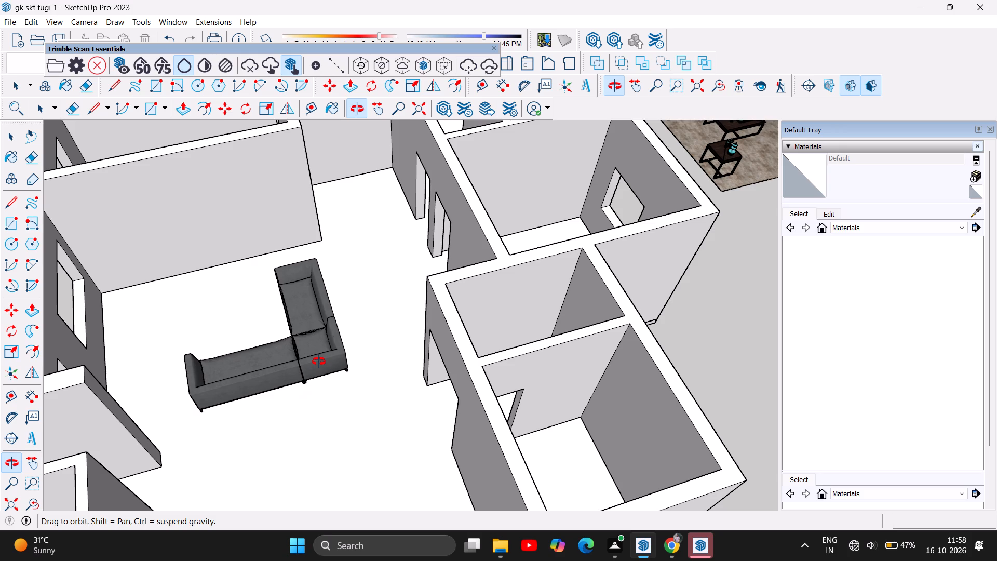
{"action": "scroll", "coordinate": [316, 393], "scroll_direction": "down", "scroll_amount": 4}
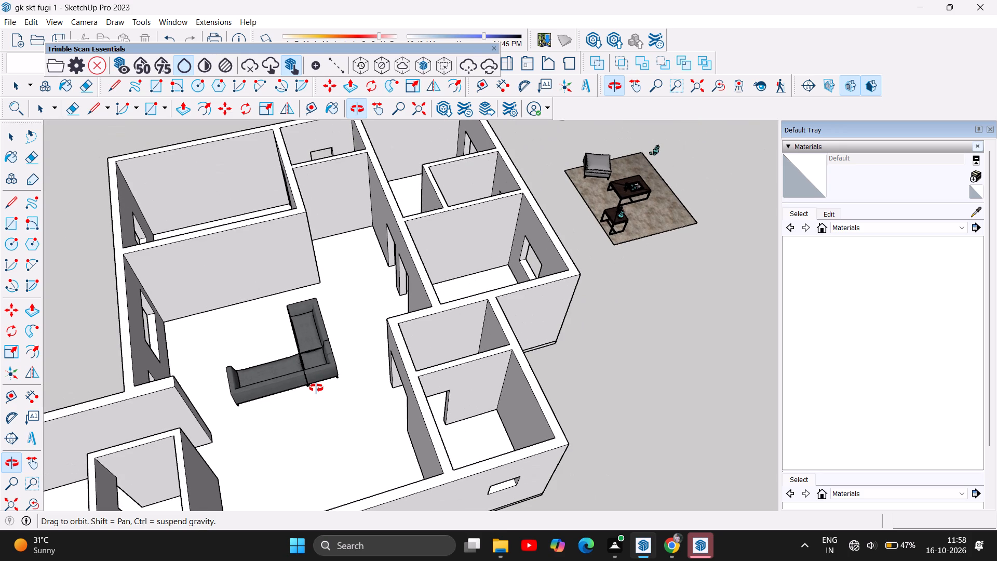
{"action": "scroll", "coordinate": [316, 388], "scroll_direction": "up", "scroll_amount": 1}
{"action": "scroll", "coordinate": [305, 317], "scroll_direction": "down", "scroll_amount": 4}
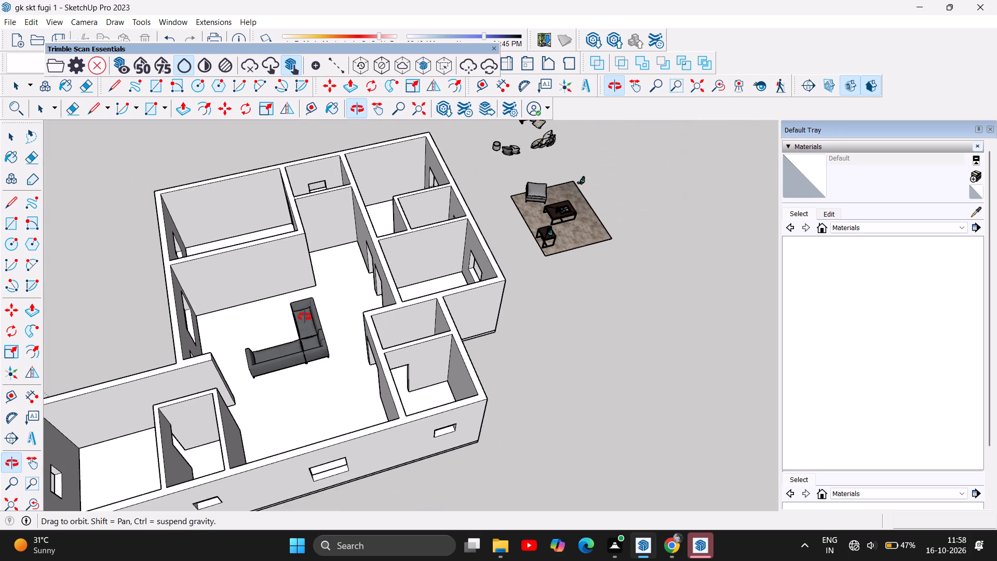
Examine the L-shaped sofa's placement in the main hall from above, close up and against the whole house layout.
{"action": "scroll", "coordinate": [305, 317], "scroll_direction": "down", "scroll_amount": 1}
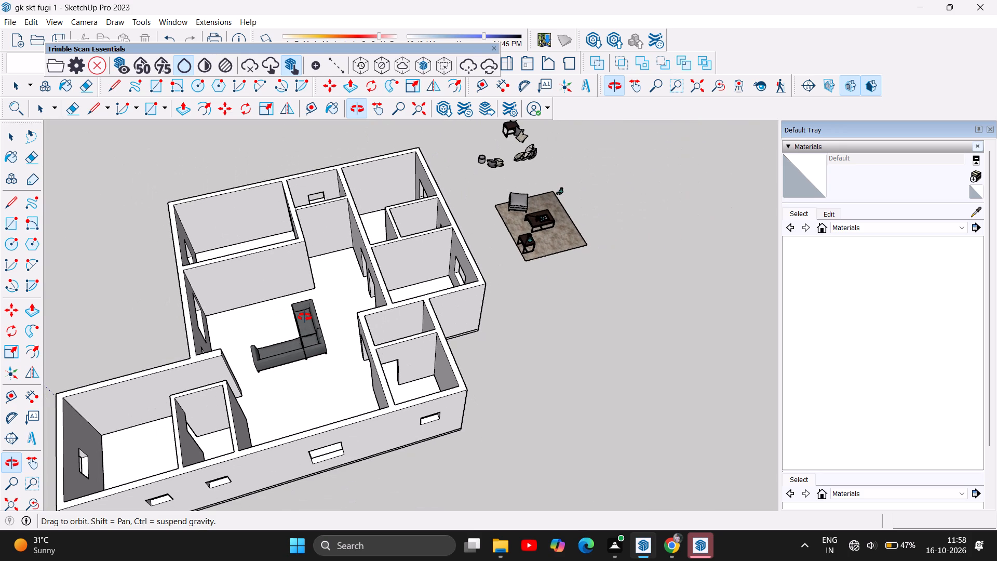
{"action": "scroll", "coordinate": [305, 317], "scroll_direction": "up", "scroll_amount": 1}
{"action": "scroll", "coordinate": [296, 368], "scroll_direction": "up", "scroll_amount": 5}
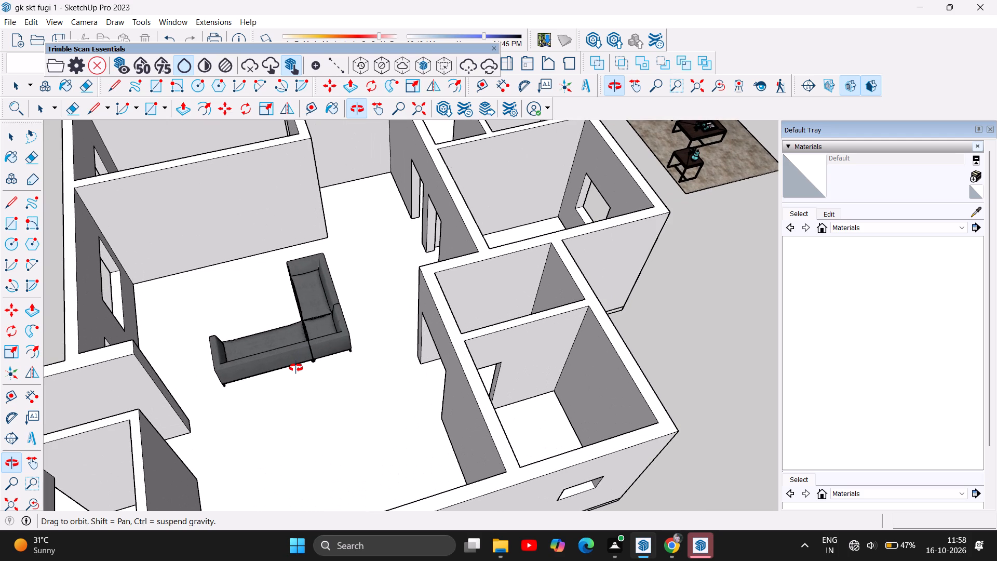
{"action": "scroll", "coordinate": [296, 368], "scroll_direction": "up", "scroll_amount": 2}
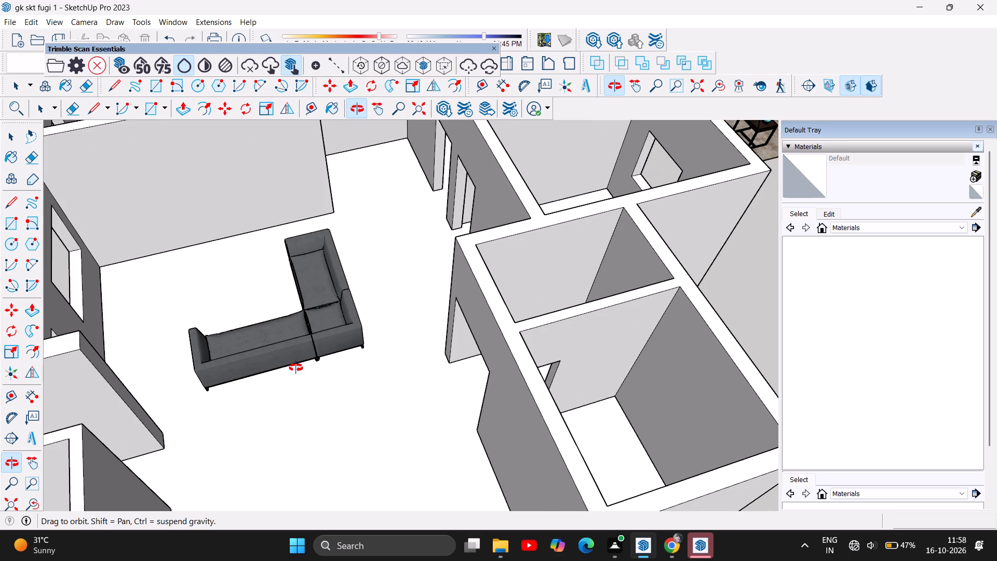
{"action": "scroll", "coordinate": [305, 362], "scroll_direction": "down", "scroll_amount": 3}
{"action": "scroll", "coordinate": [306, 361], "scroll_direction": "up", "scroll_amount": 1}
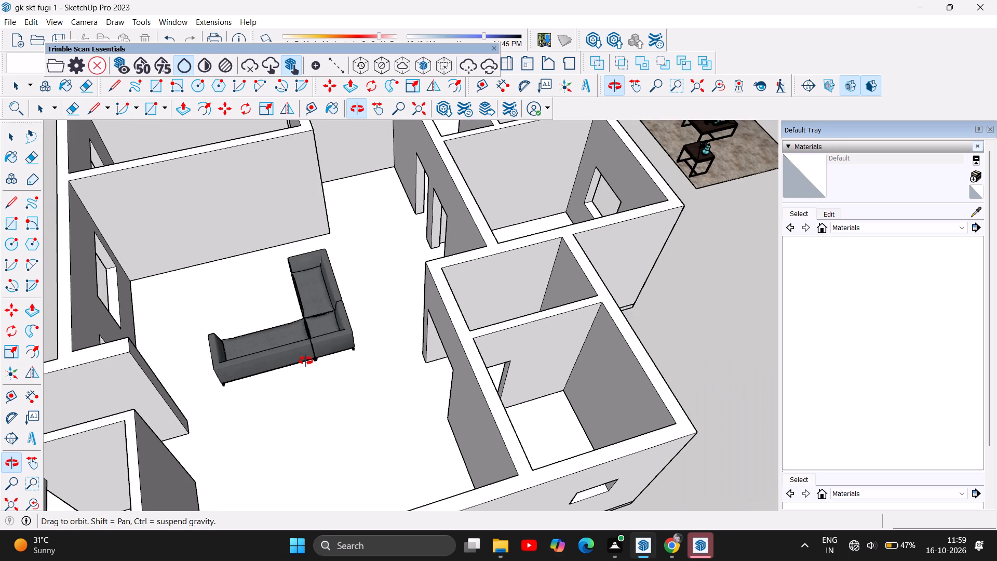
{"action": "scroll", "coordinate": [318, 352], "scroll_direction": "down", "scroll_amount": 8}
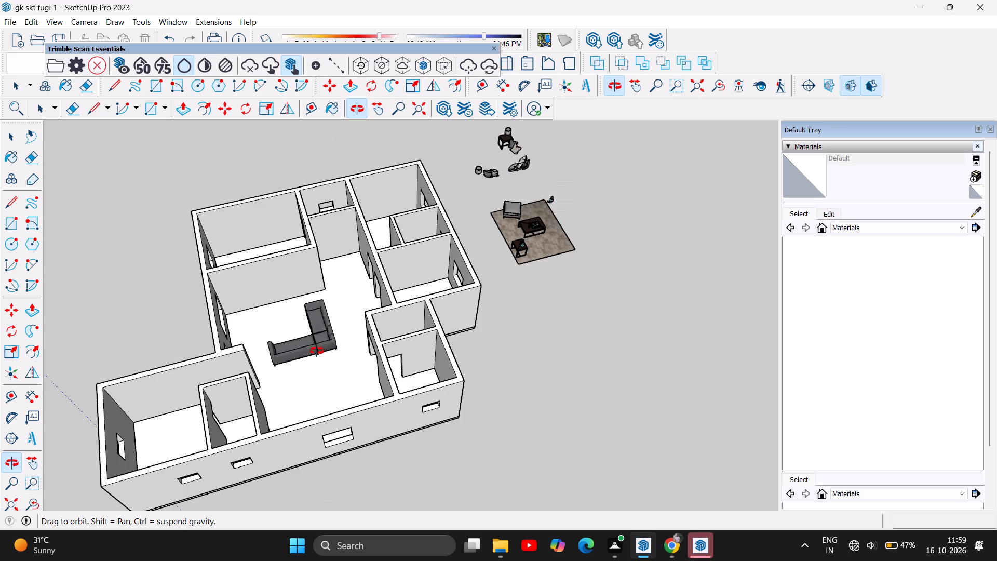
{"action": "scroll", "coordinate": [316, 352], "scroll_direction": "up", "scroll_amount": 7}
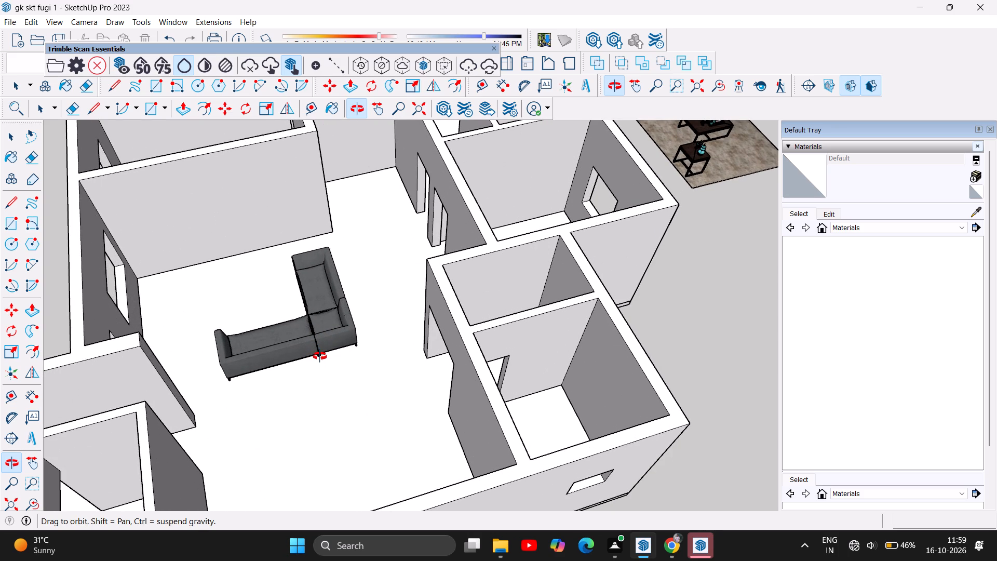
{"action": "scroll", "coordinate": [327, 356], "scroll_direction": "down", "scroll_amount": 3}
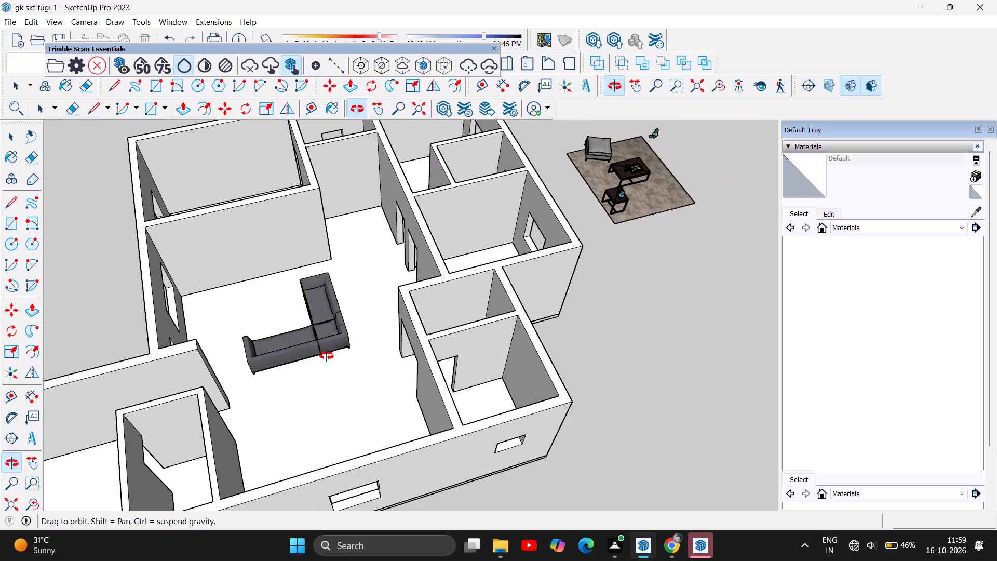
{"action": "scroll", "coordinate": [327, 356], "scroll_direction": "down", "scroll_amount": 1}
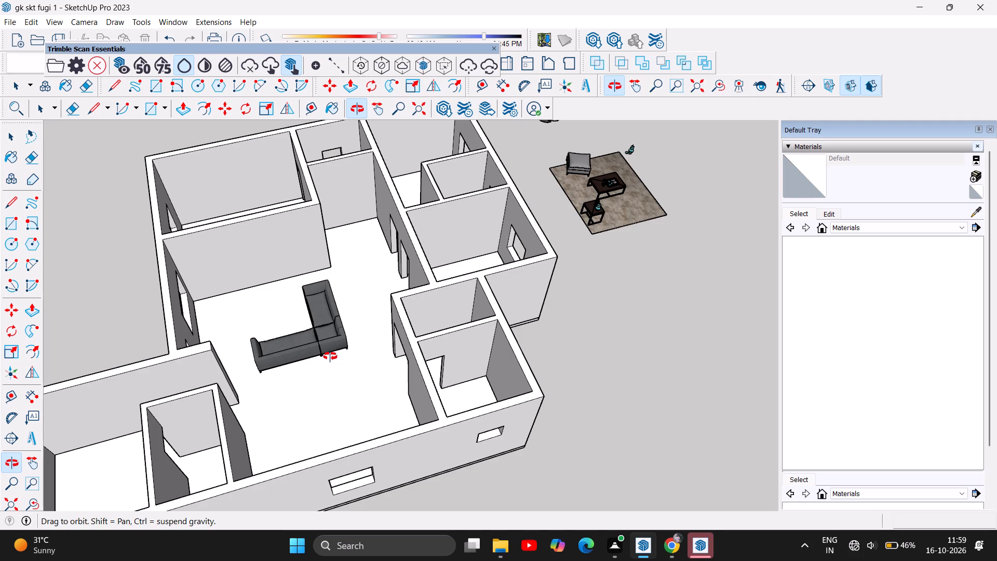
{"action": "scroll", "coordinate": [307, 356], "scroll_direction": "down", "scroll_amount": 1}
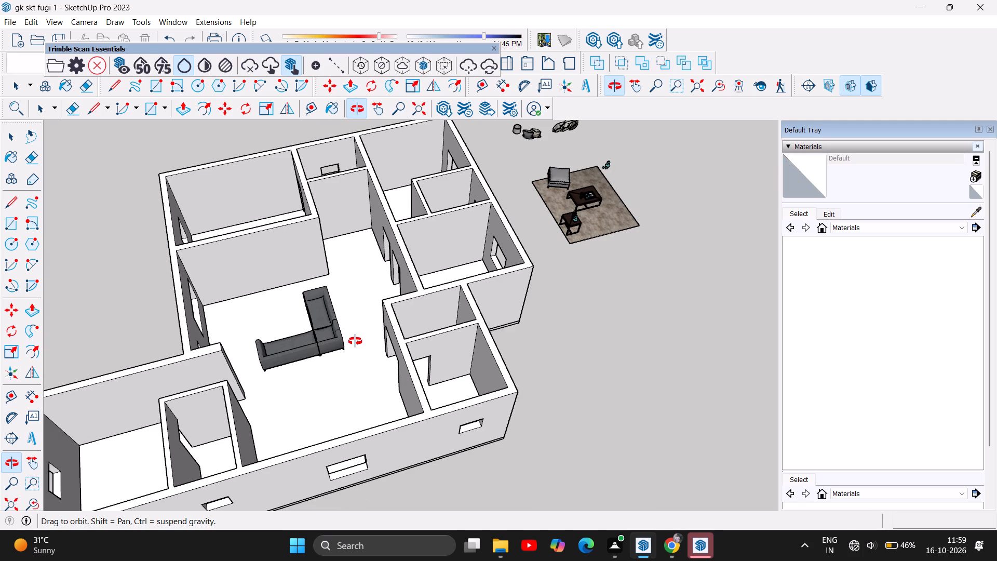
{"action": "scroll", "coordinate": [355, 341], "scroll_direction": "up", "scroll_amount": 2}
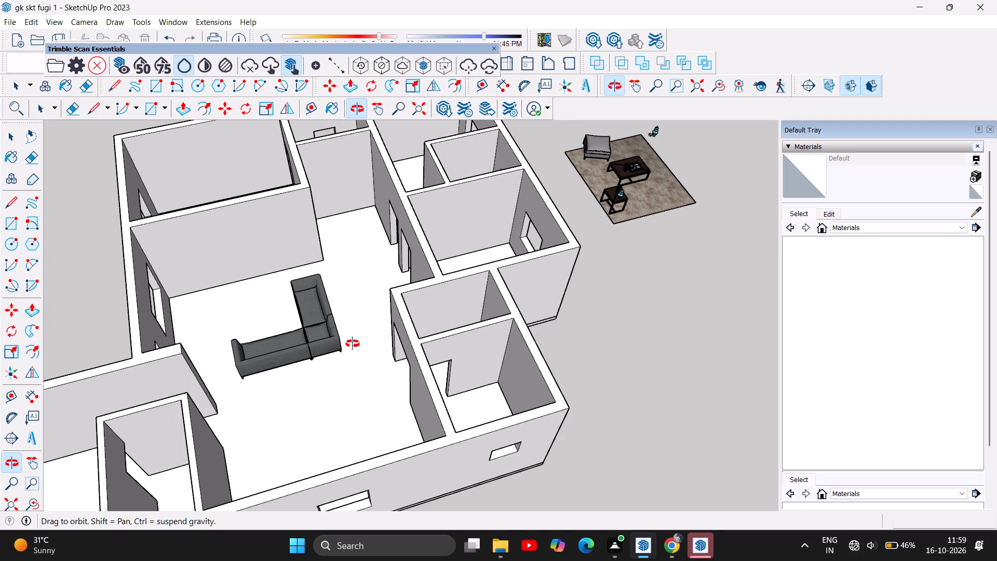
{"action": "scroll", "coordinate": [353, 344], "scroll_direction": "down", "scroll_amount": 5}
{"action": "scroll", "coordinate": [349, 379], "scroll_direction": "up", "scroll_amount": 3}
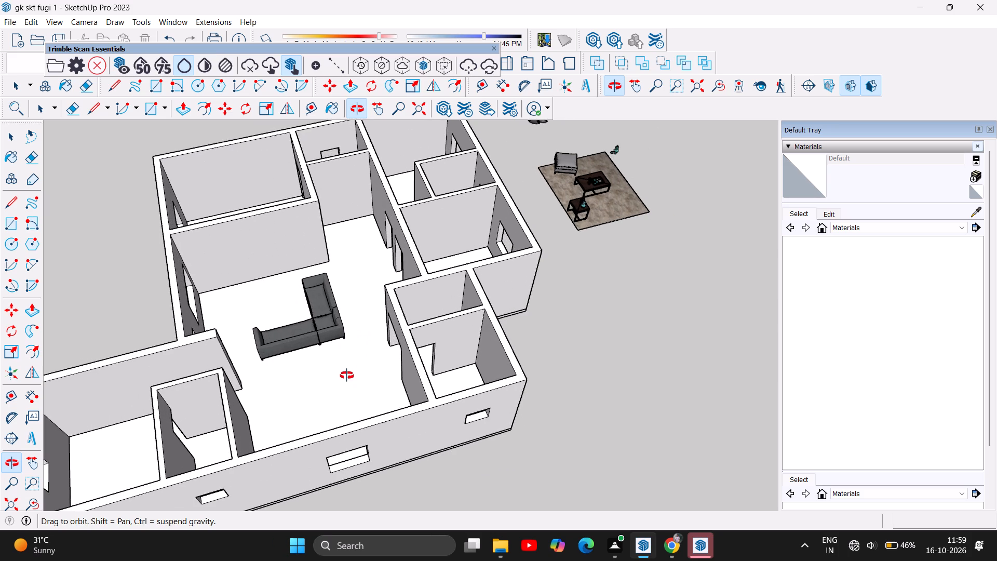
{"action": "scroll", "coordinate": [346, 373], "scroll_direction": "up", "scroll_amount": 2}
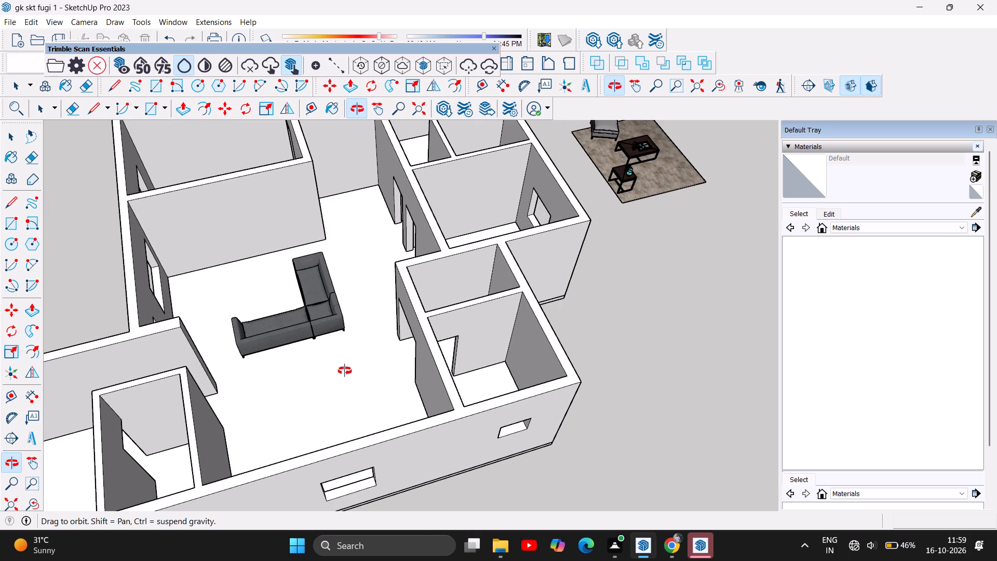
{"action": "scroll", "coordinate": [343, 369], "scroll_direction": "down", "scroll_amount": 6}
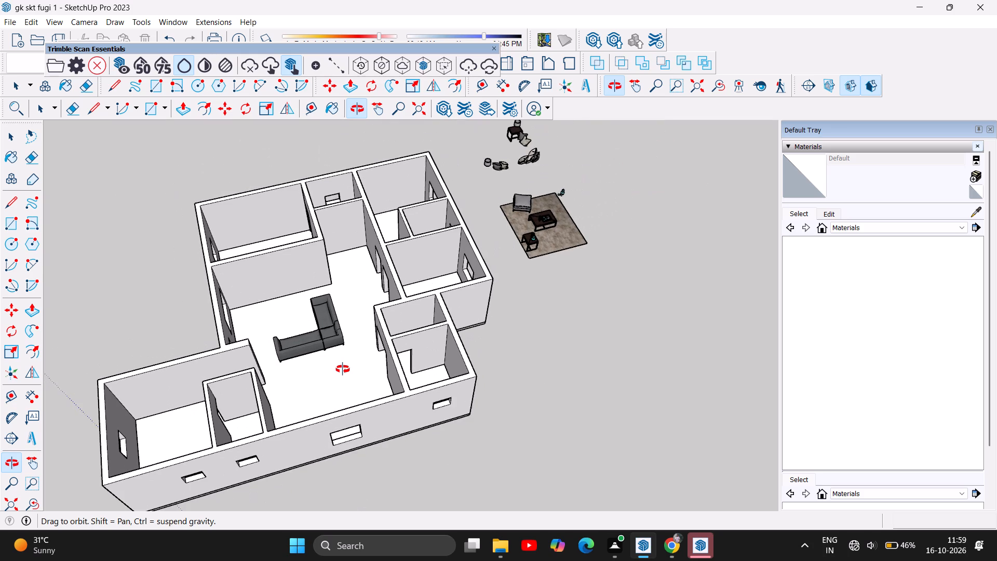
{"action": "scroll", "coordinate": [343, 369], "scroll_direction": "down", "scroll_amount": 2}
{"action": "scroll", "coordinate": [343, 369], "scroll_direction": "up", "scroll_amount": 1}
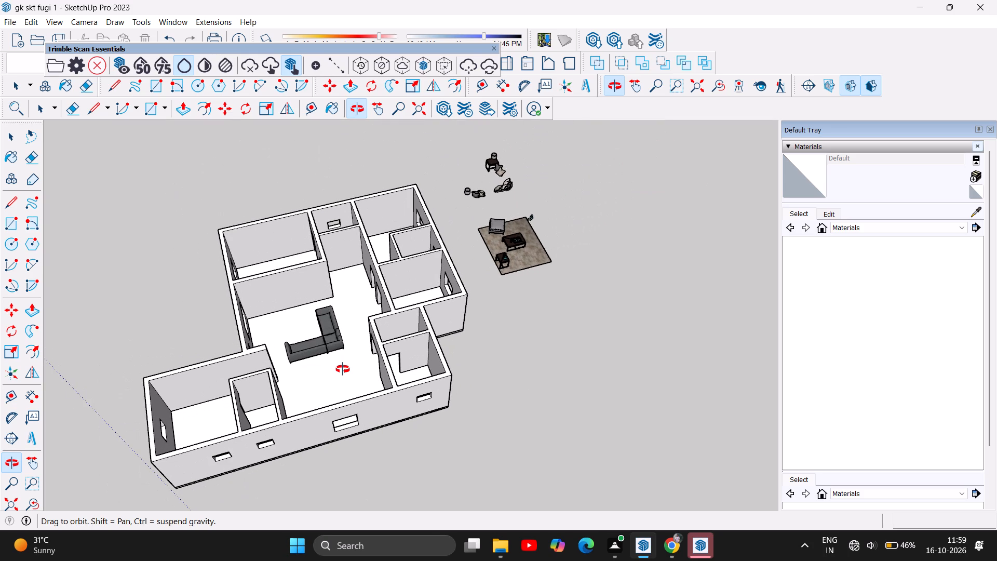
{"action": "scroll", "coordinate": [342, 333], "scroll_direction": "up", "scroll_amount": 7}
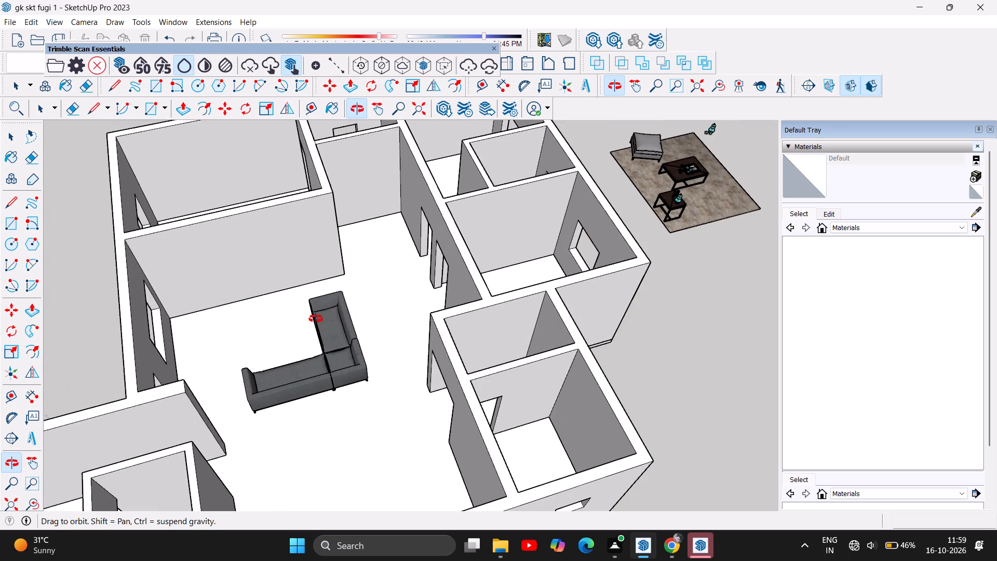
{"action": "scroll", "coordinate": [316, 319], "scroll_direction": "up", "scroll_amount": 1}
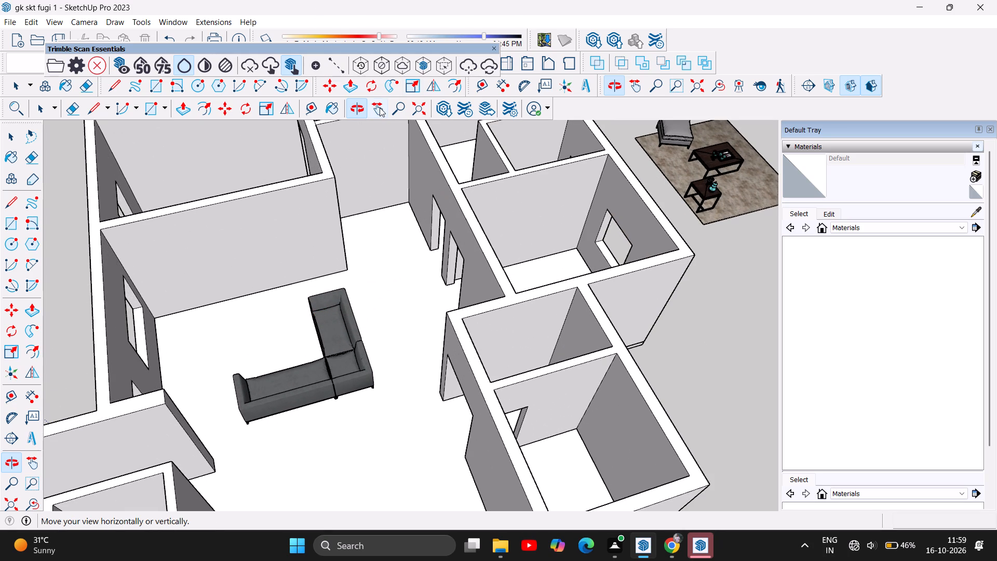
Measure the hall's front wall from the partition wall corner to the near edge of the front door opening, viewed from above.
{"action": "scroll", "coordinate": [424, 291], "scroll_direction": "down", "scroll_amount": 5}
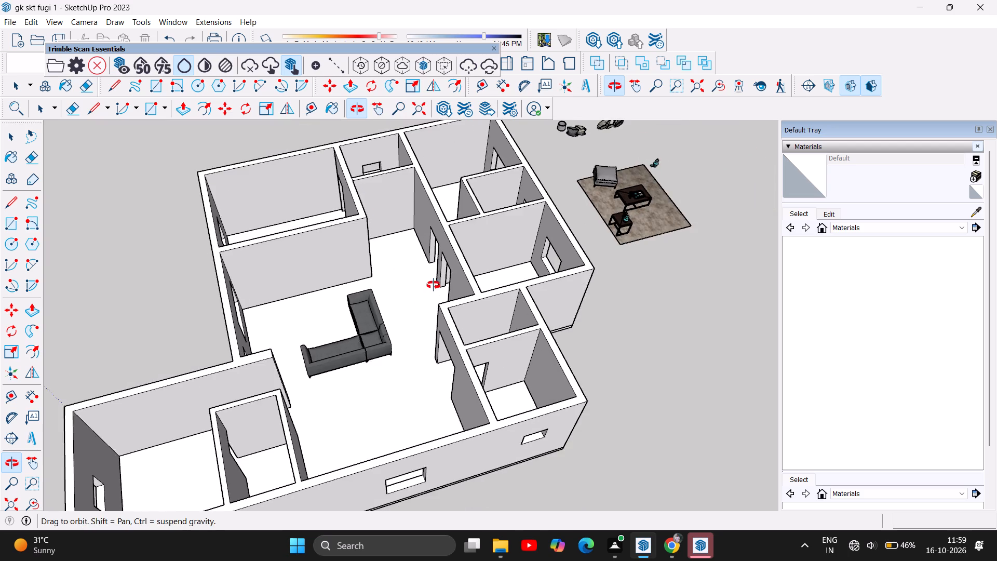
{"action": "scroll", "coordinate": [434, 285], "scroll_direction": "down", "scroll_amount": 10}
{"action": "left_click_drag", "start_coordinate": [301, 328], "coordinate": [567, 282]}
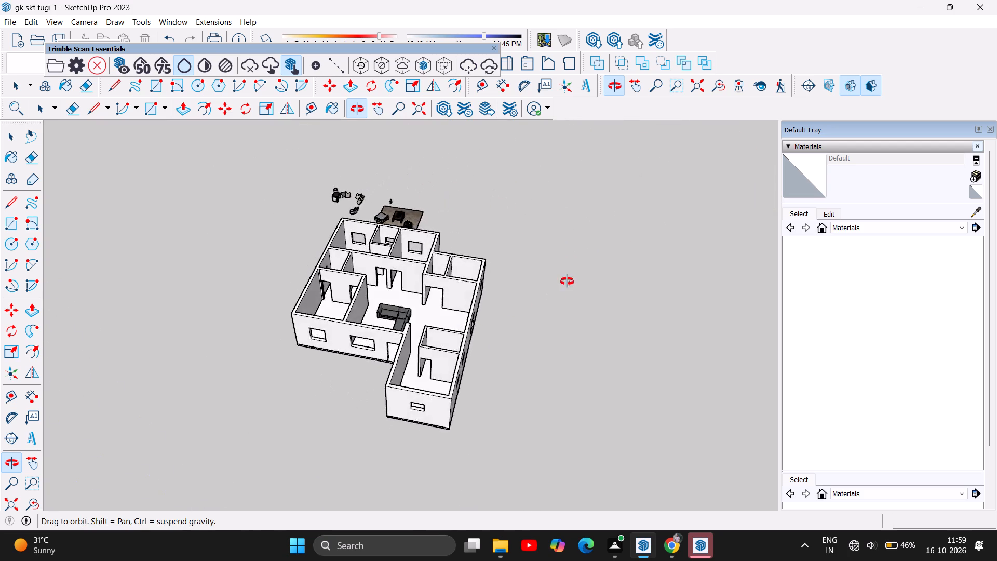
{"action": "left_click_drag", "start_coordinate": [567, 282], "coordinate": [608, 251]}
{"action": "scroll", "coordinate": [355, 320], "scroll_direction": "up", "scroll_amount": 5}
{"action": "left_click_drag", "start_coordinate": [415, 297], "coordinate": [421, 376]}
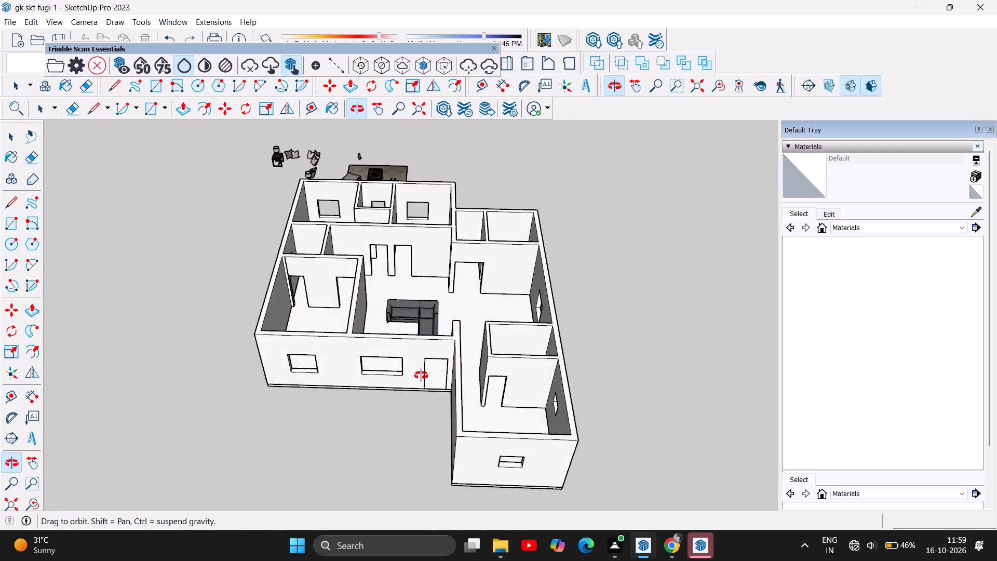
{"action": "left_click_drag", "start_coordinate": [421, 376], "coordinate": [433, 439]}
{"action": "left_click_drag", "start_coordinate": [431, 341], "coordinate": [437, 412]}
{"action": "scroll", "coordinate": [454, 359], "scroll_direction": "up", "scroll_amount": 3}
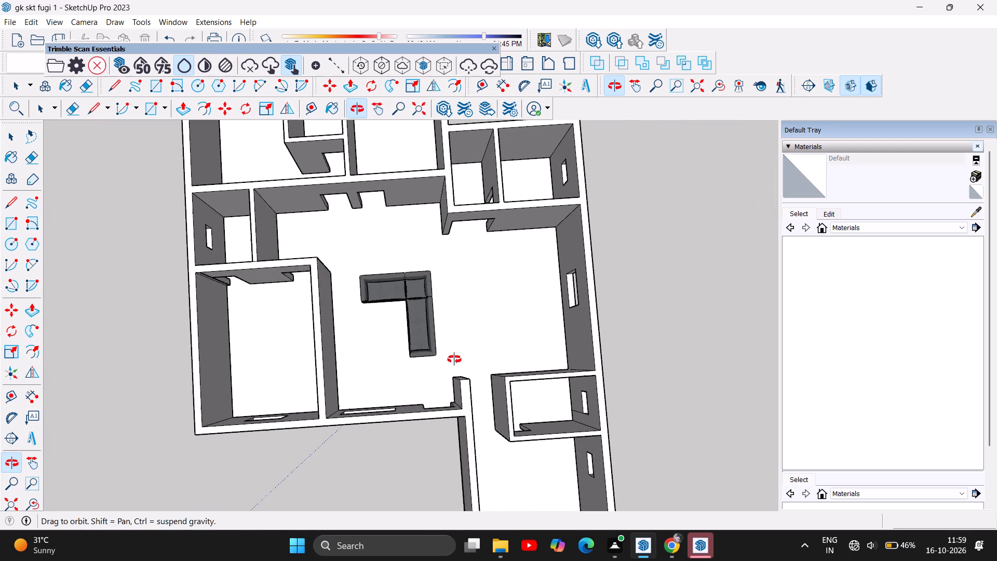
{"action": "scroll", "coordinate": [445, 388], "scroll_direction": "up", "scroll_amount": 6}
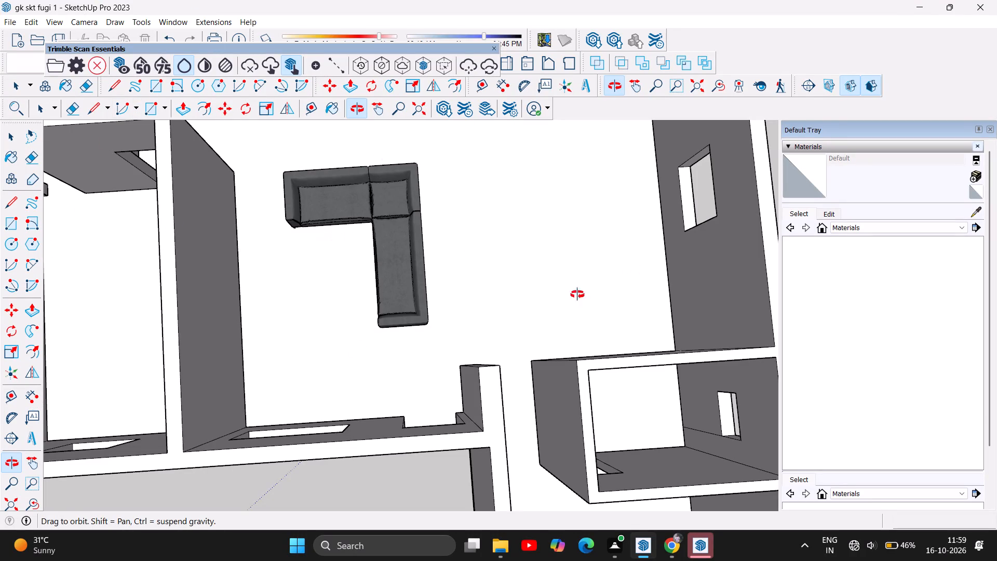
{"action": "left_click", "coordinate": [34, 400]}
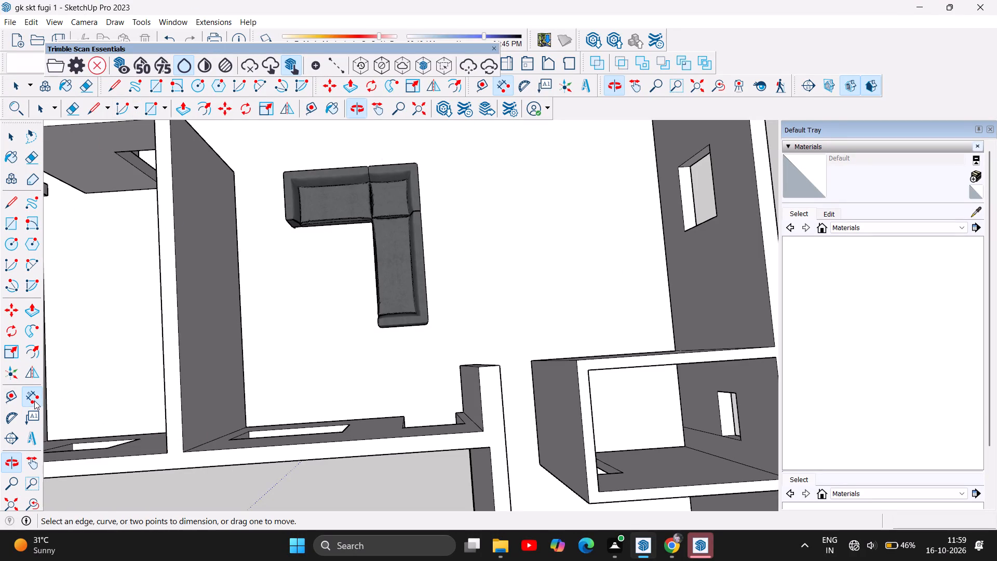
{"action": "left_click", "coordinate": [244, 424]}
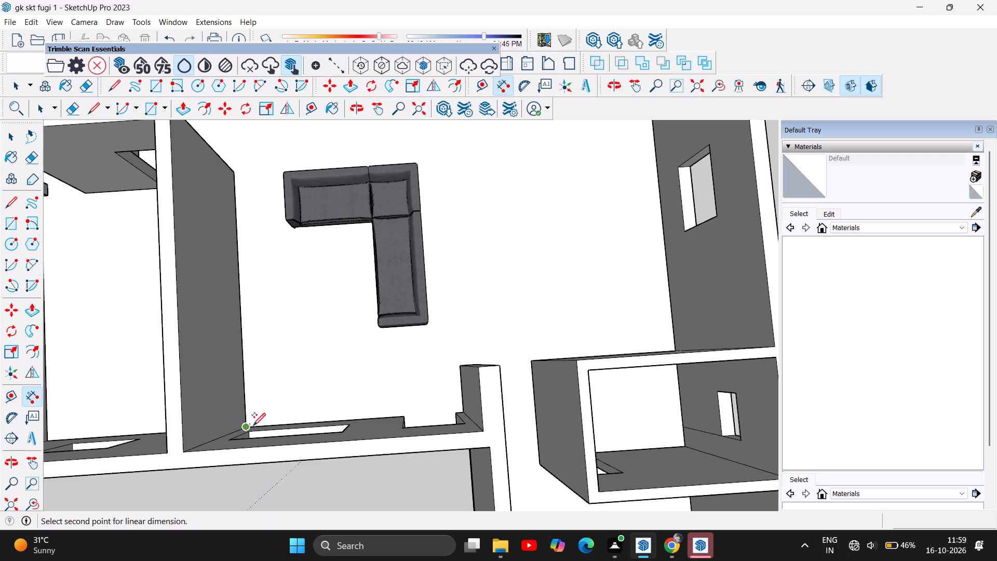
{"action": "left_click", "coordinate": [403, 417]}
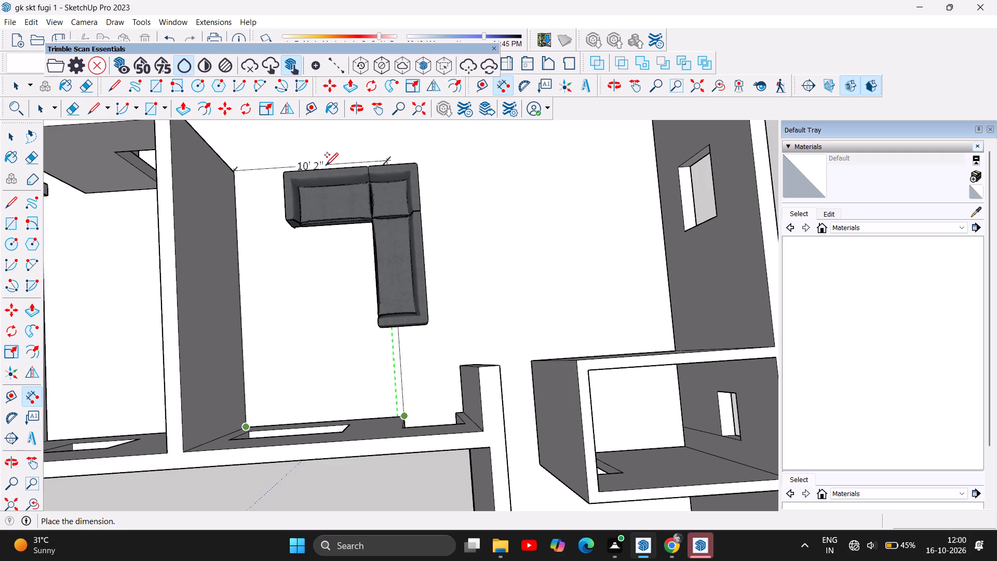
{"action": "key", "text": "Escape"}
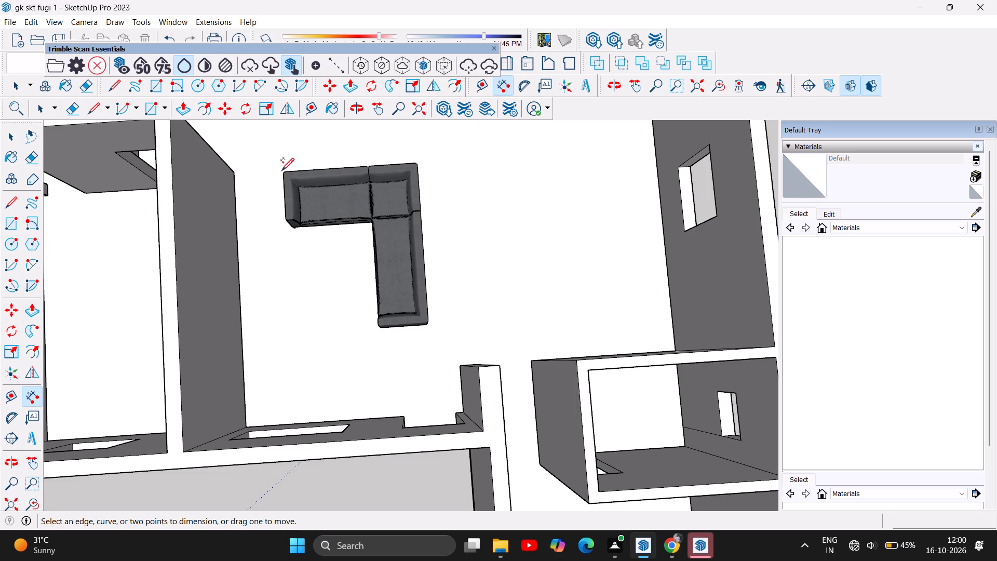
Save the house model with the sofa placed in the main hall.
{"action": "scroll", "coordinate": [295, 230], "scroll_direction": "up", "scroll_amount": 4}
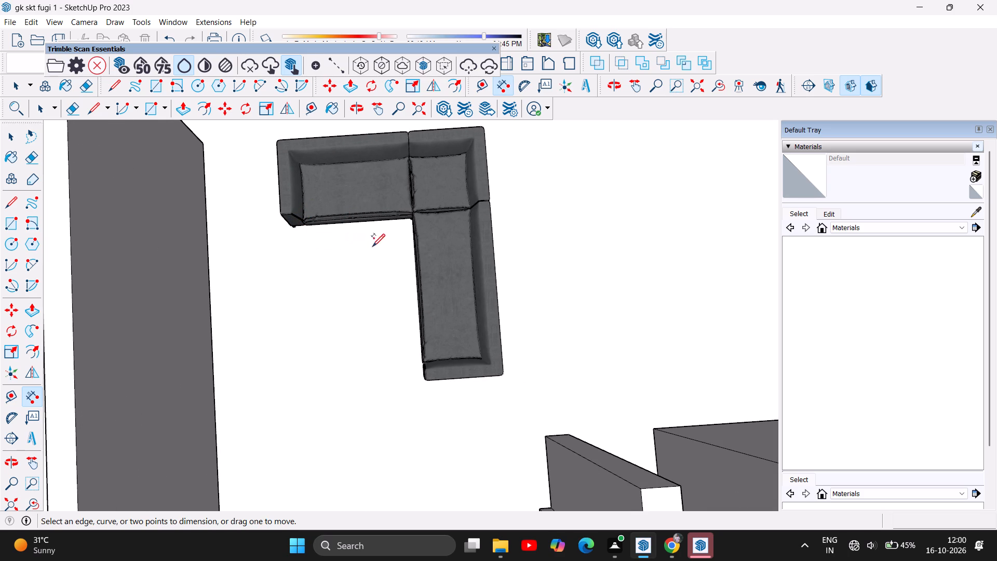
{"action": "scroll", "coordinate": [414, 314], "scroll_direction": "down", "scroll_amount": 4}
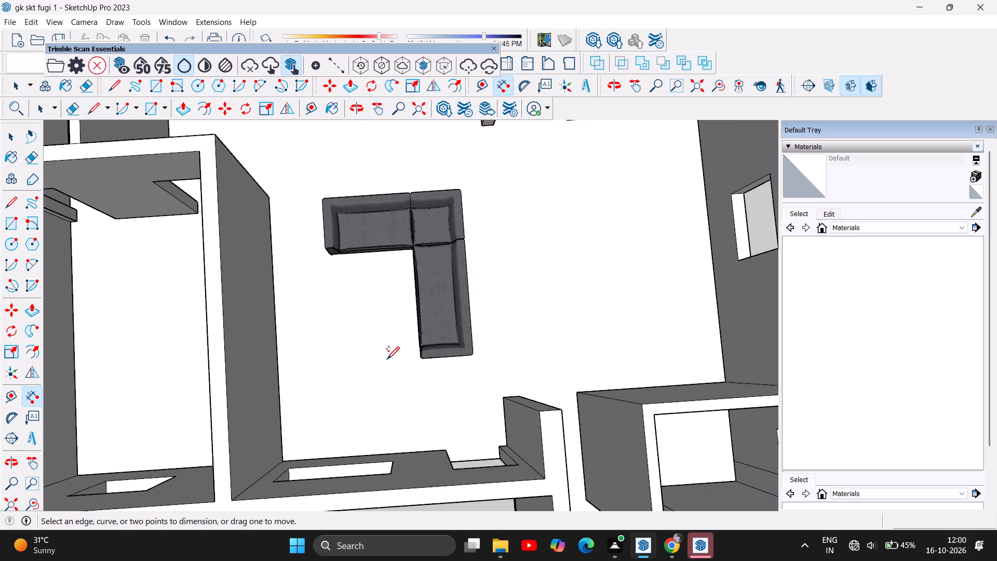
{"action": "scroll", "coordinate": [375, 363], "scroll_direction": "down", "scroll_amount": 3}
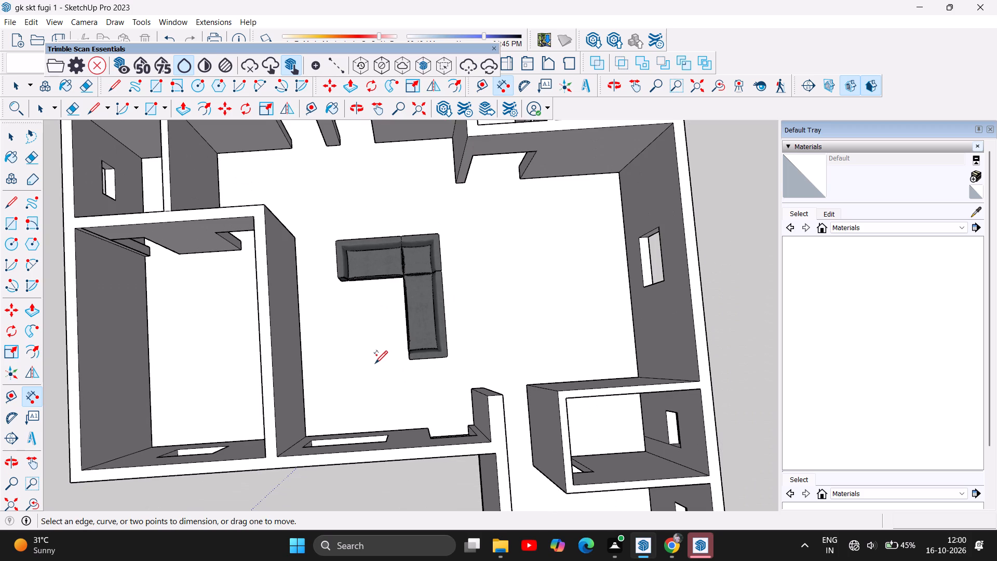
{"action": "key", "text": "ctrl+s"}
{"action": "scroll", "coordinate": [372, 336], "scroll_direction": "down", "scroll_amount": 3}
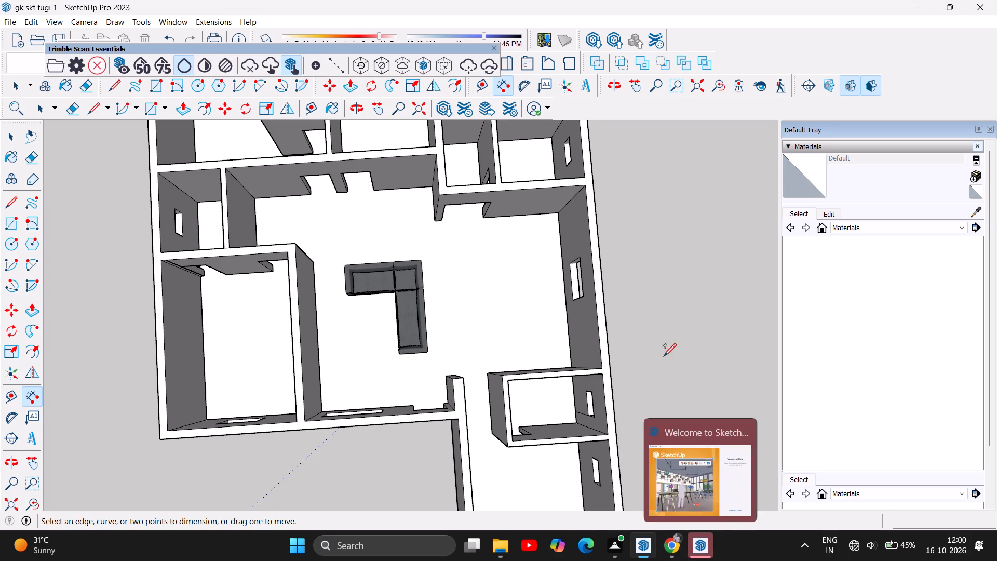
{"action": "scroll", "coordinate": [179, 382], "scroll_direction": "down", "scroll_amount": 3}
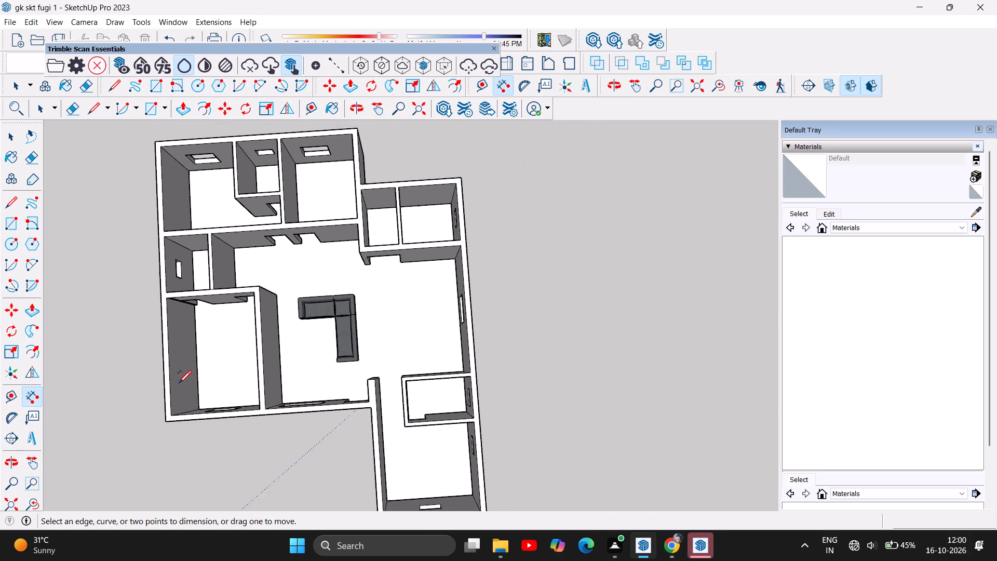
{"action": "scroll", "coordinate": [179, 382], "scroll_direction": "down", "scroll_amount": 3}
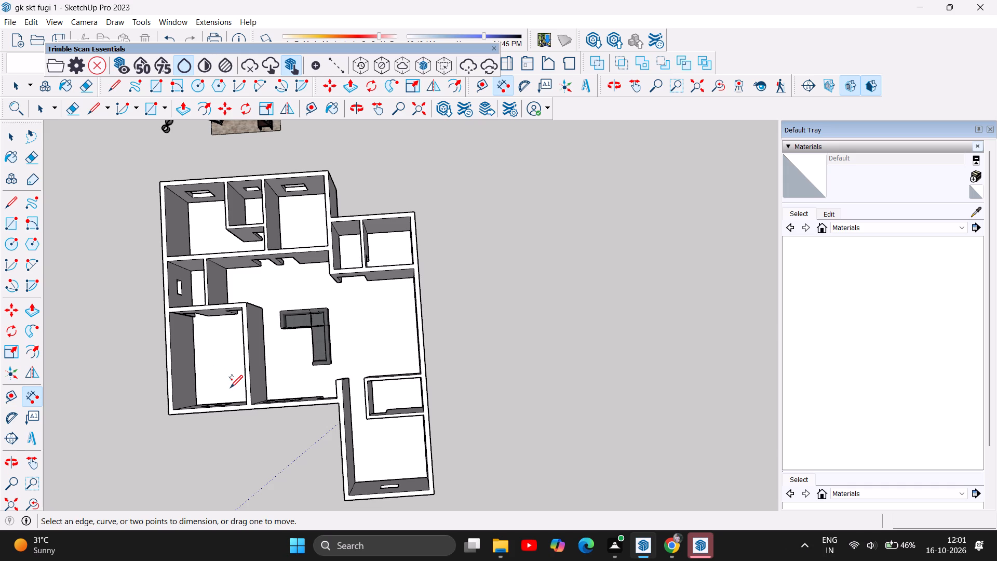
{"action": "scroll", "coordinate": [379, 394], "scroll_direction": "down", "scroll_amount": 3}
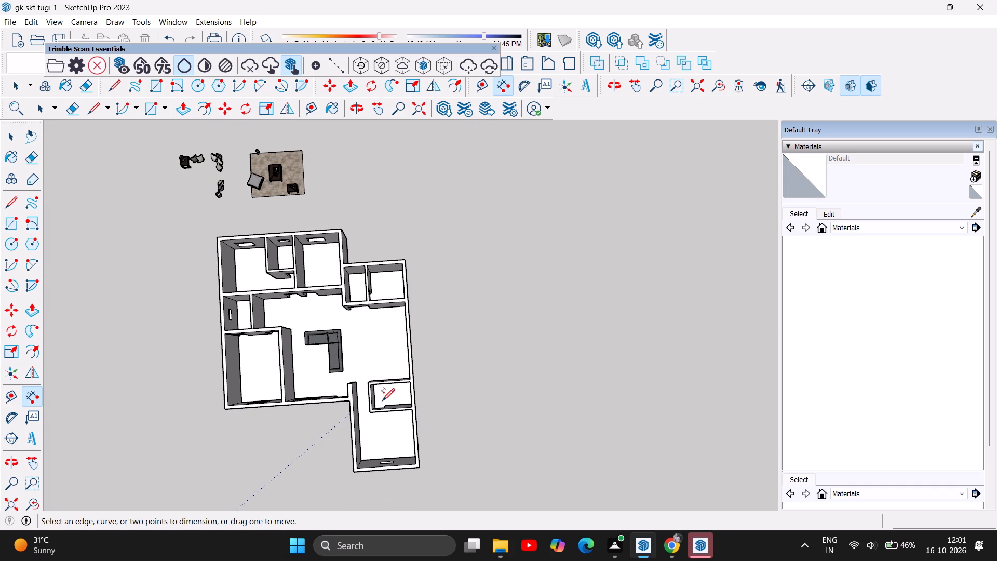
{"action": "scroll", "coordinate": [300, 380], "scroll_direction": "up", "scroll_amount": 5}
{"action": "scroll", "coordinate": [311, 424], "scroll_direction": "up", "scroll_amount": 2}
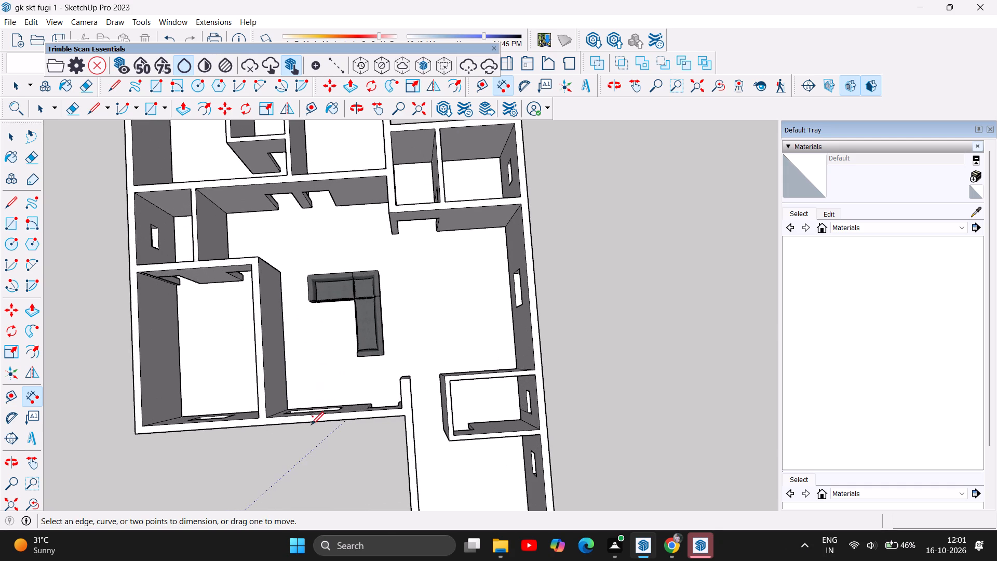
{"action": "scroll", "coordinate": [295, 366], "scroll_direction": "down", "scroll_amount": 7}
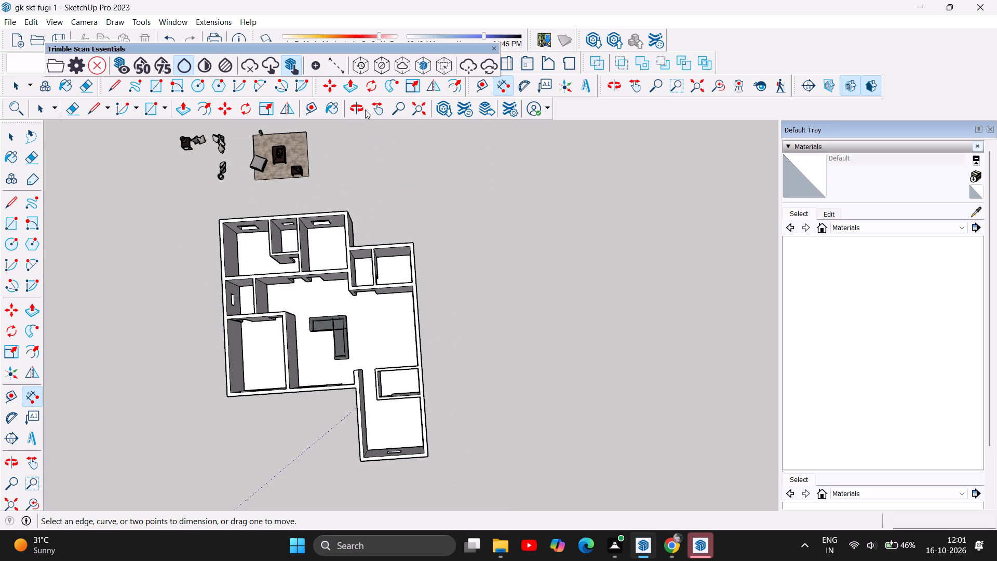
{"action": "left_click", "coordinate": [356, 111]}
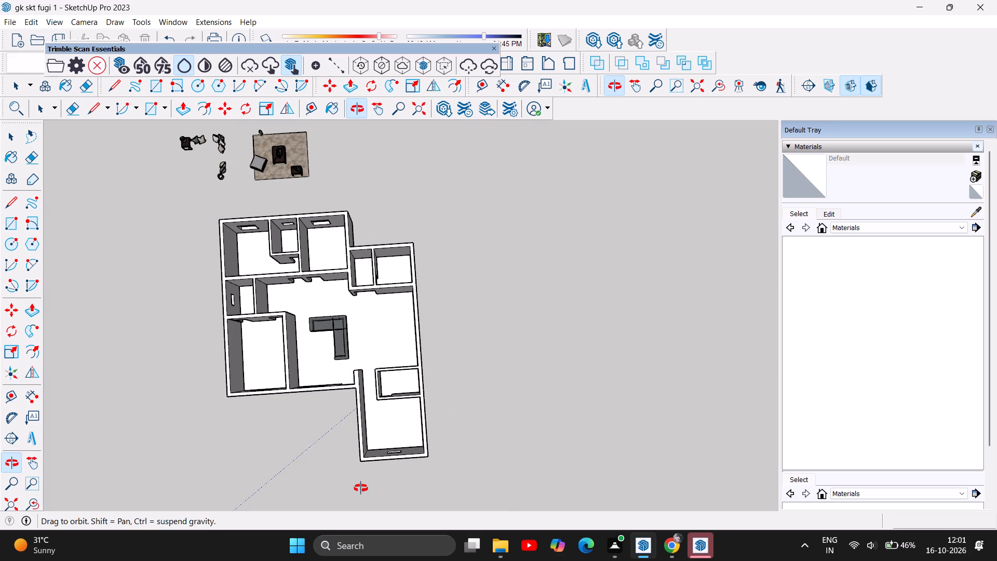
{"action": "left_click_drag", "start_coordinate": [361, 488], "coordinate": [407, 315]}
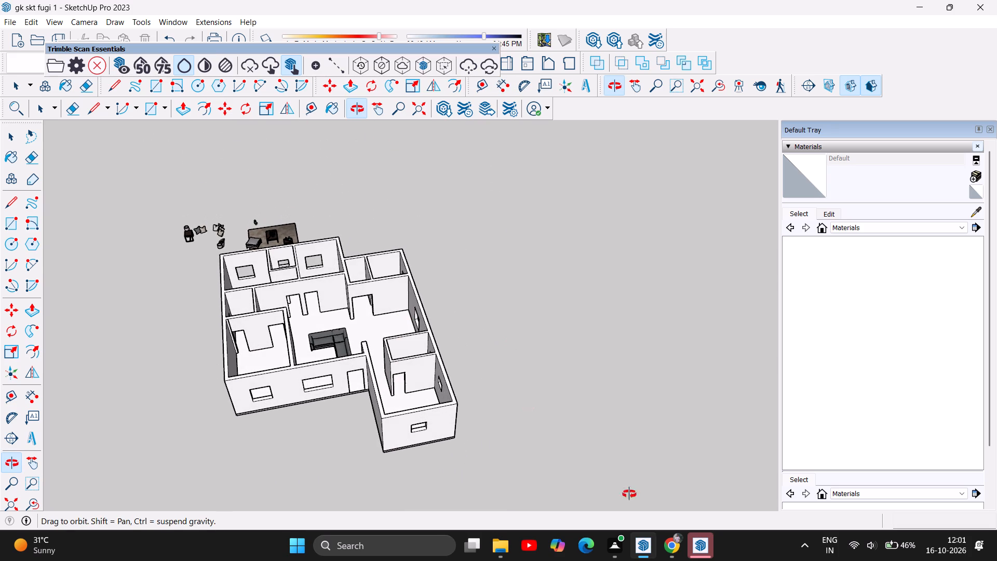
Switch to Chrome, browse the 3D Warehouse tile materials, and start downloading the black Tile_Interior_07_1K material.
{"action": "left_click", "coordinate": [667, 554]}
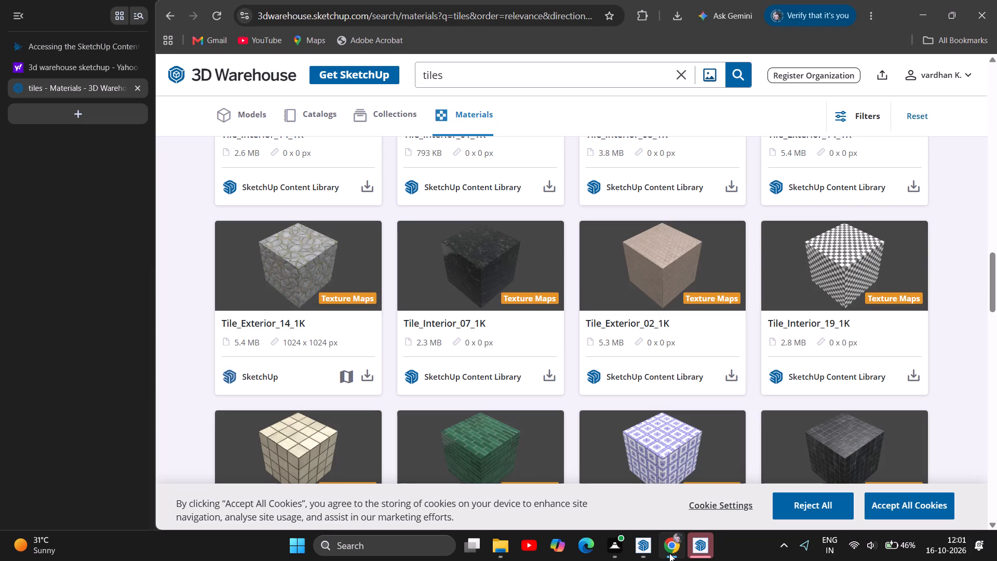
{"action": "scroll", "coordinate": [544, 402], "scroll_direction": "up", "scroll_amount": 1}
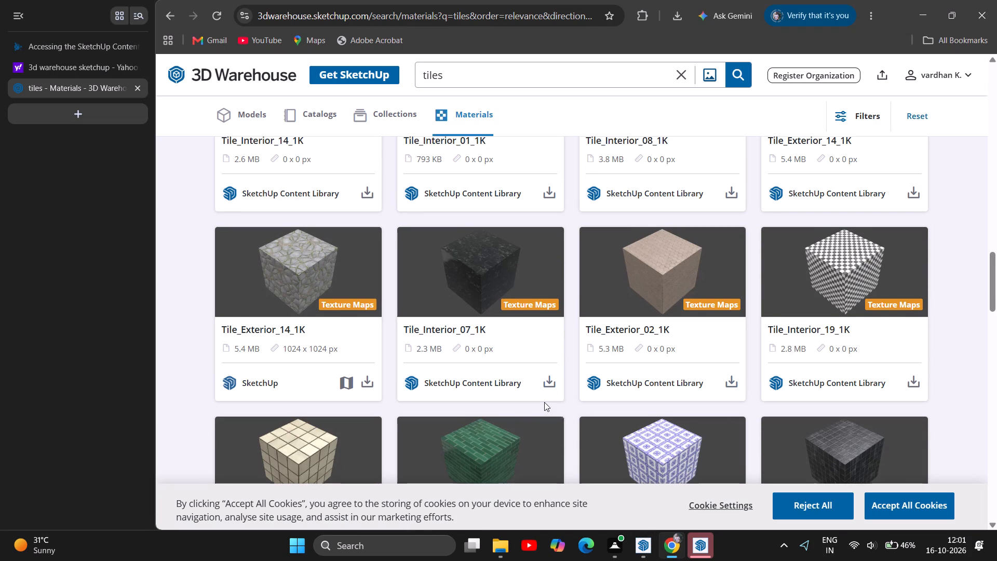
{"action": "scroll", "coordinate": [580, 379], "scroll_direction": "up", "scroll_amount": 1}
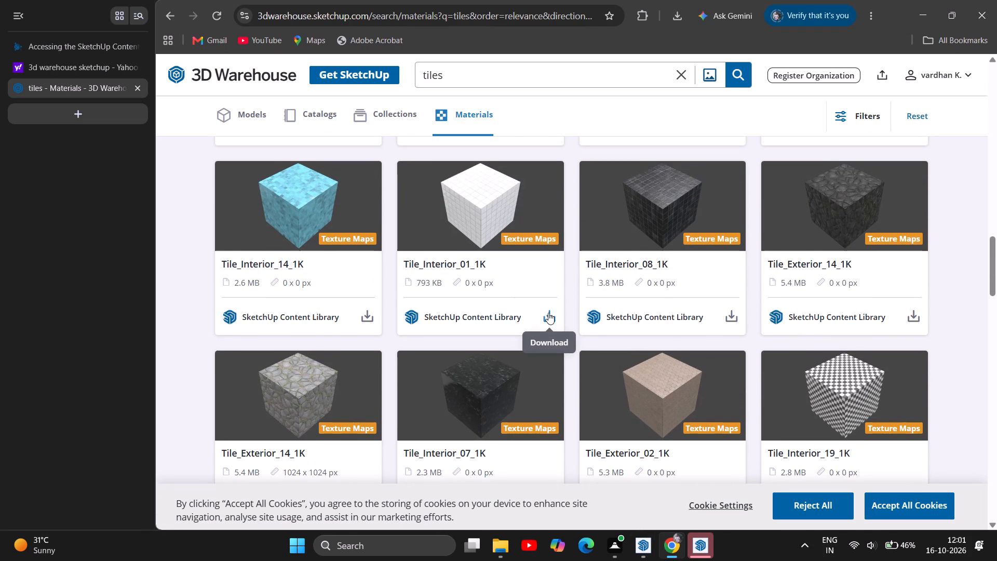
{"action": "scroll", "coordinate": [548, 313], "scroll_direction": "up", "scroll_amount": 10}
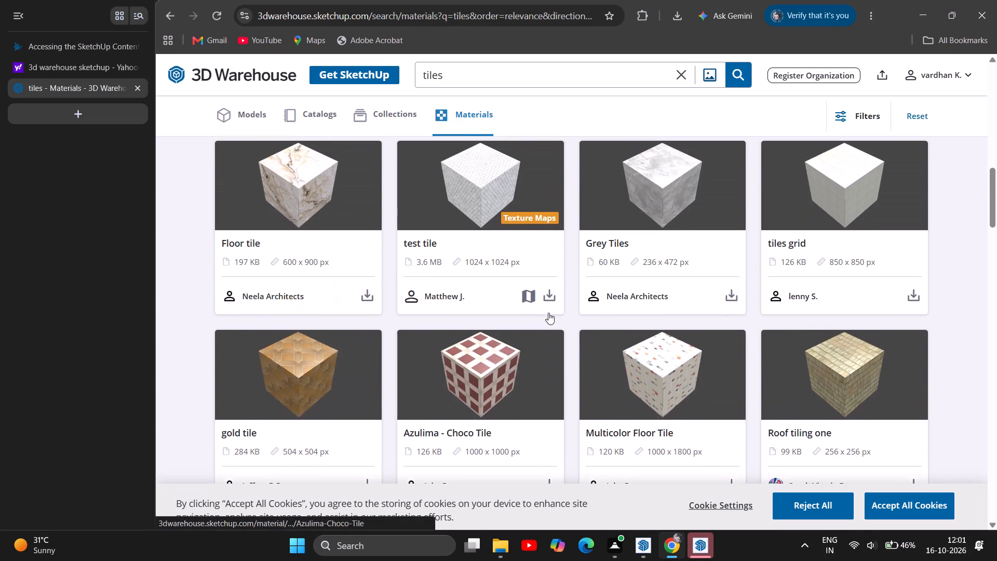
{"action": "scroll", "coordinate": [548, 313], "scroll_direction": "up", "scroll_amount": 1}
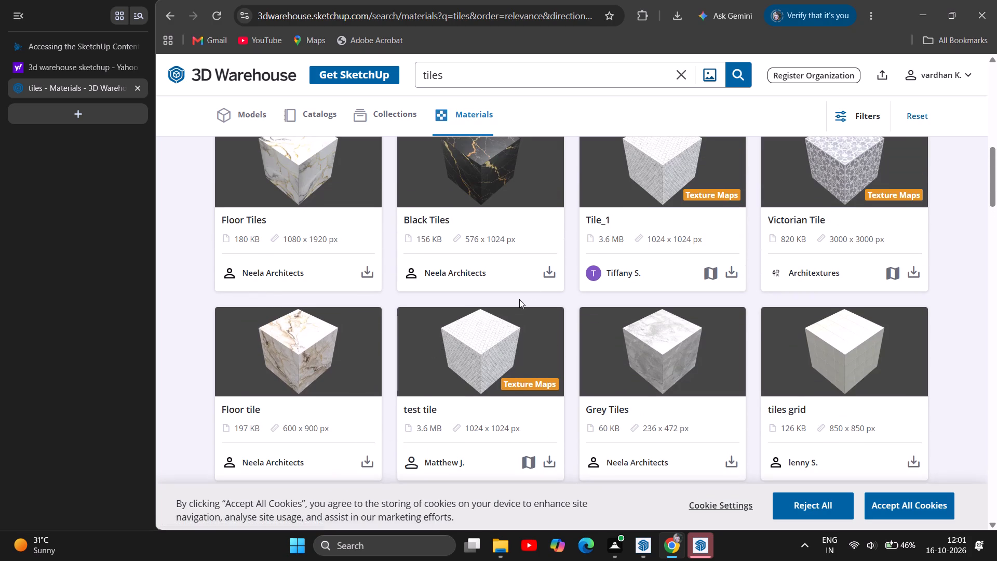
{"action": "scroll", "coordinate": [486, 359], "scroll_direction": "down", "scroll_amount": 13}
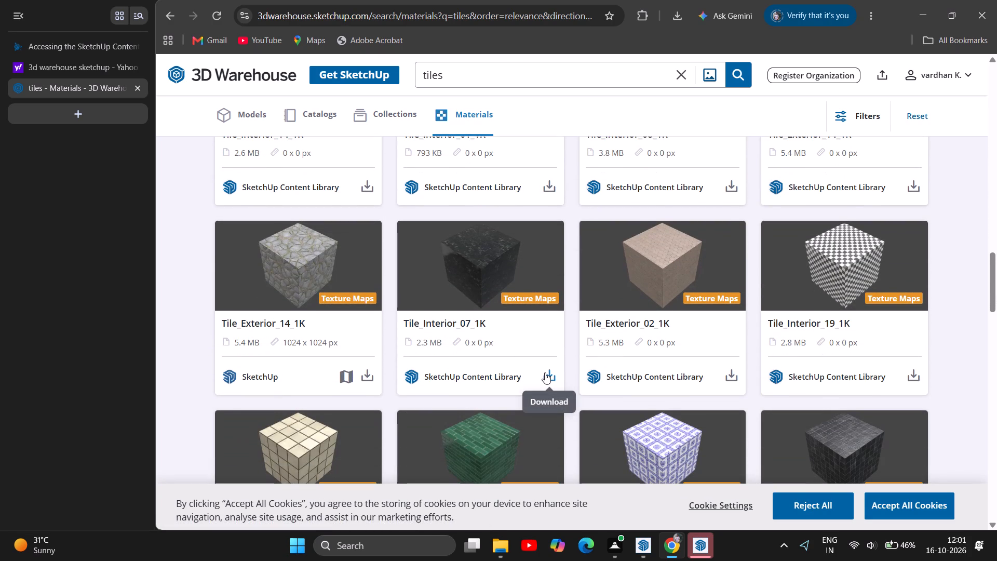
{"action": "left_click", "coordinate": [545, 372]}
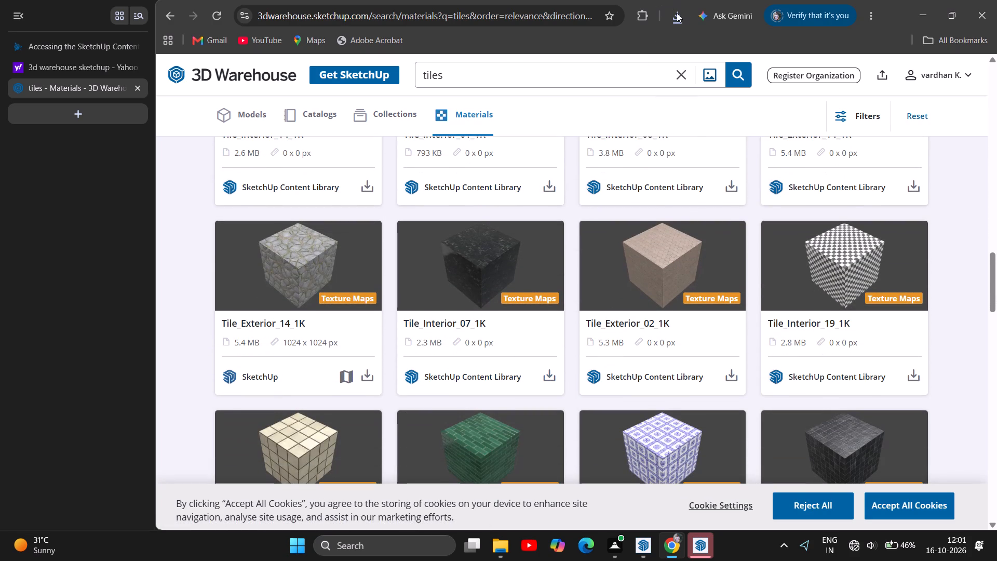
Try to resume the interrupted download of Tile_Interior_07_1K.skm, taking the most recent entry in the download history.
{"action": "left_click", "coordinate": [680, 22]}
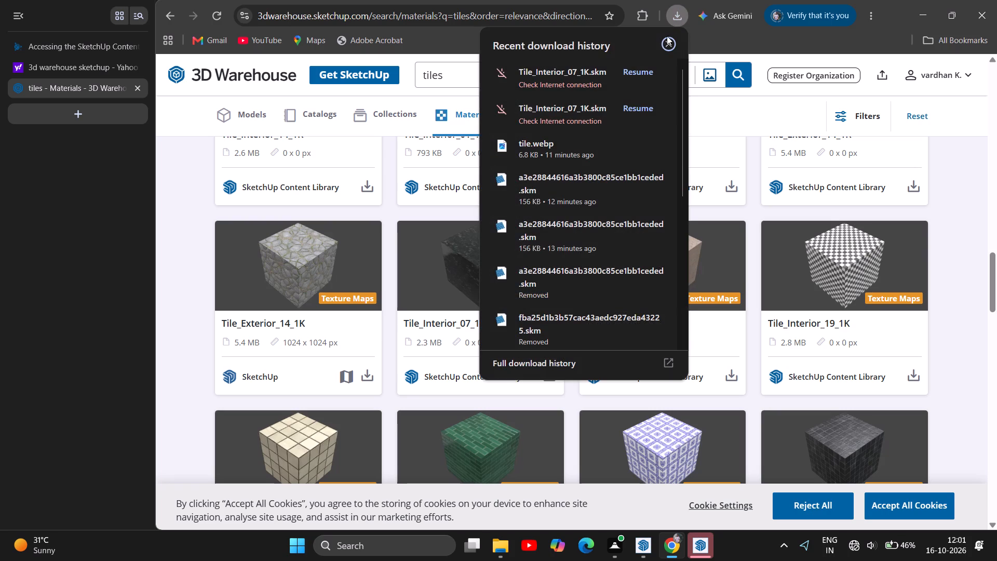
{"action": "left_click", "coordinate": [629, 69]}
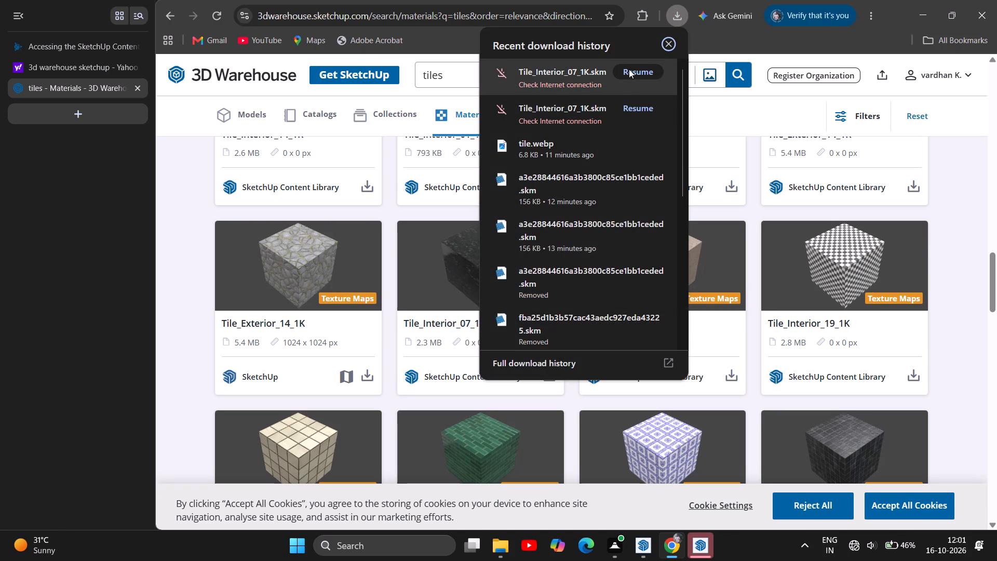
{"action": "left_click", "coordinate": [629, 69]}
{"action": "double_click", "coordinate": [629, 69]}
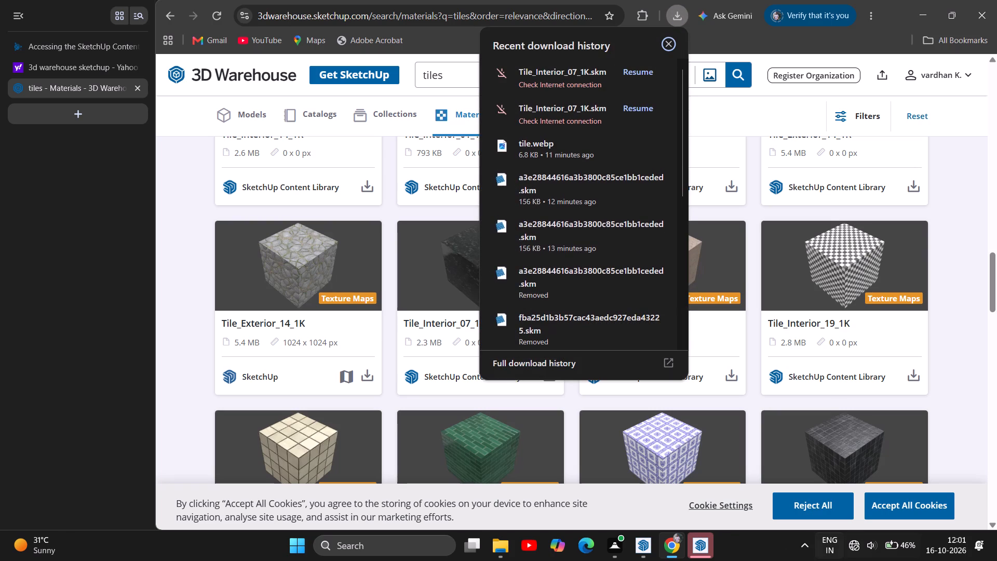
{"action": "left_click", "coordinate": [865, 556]}
{"action": "left_click", "coordinate": [865, 555]}
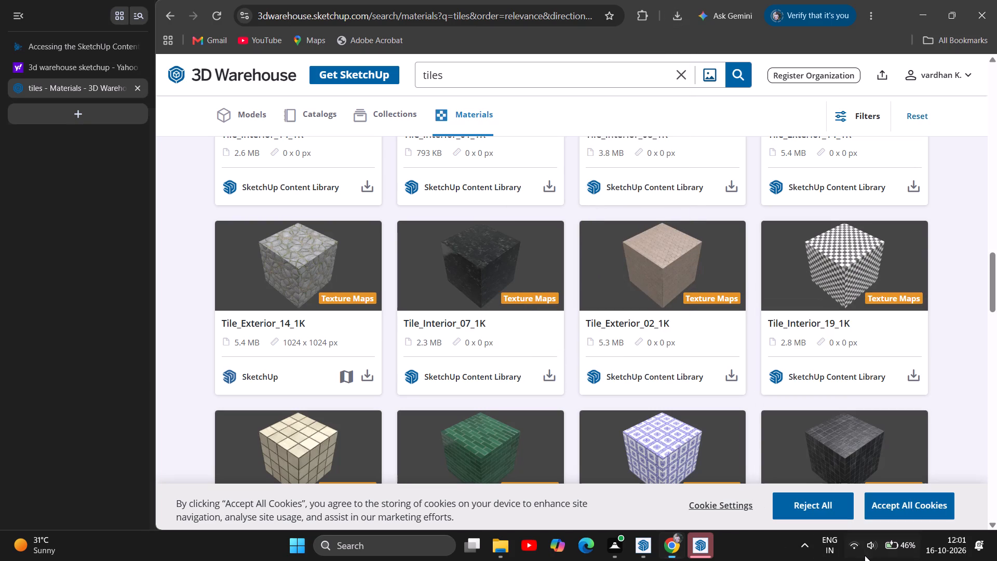
{"action": "left_click", "coordinate": [673, 10]}
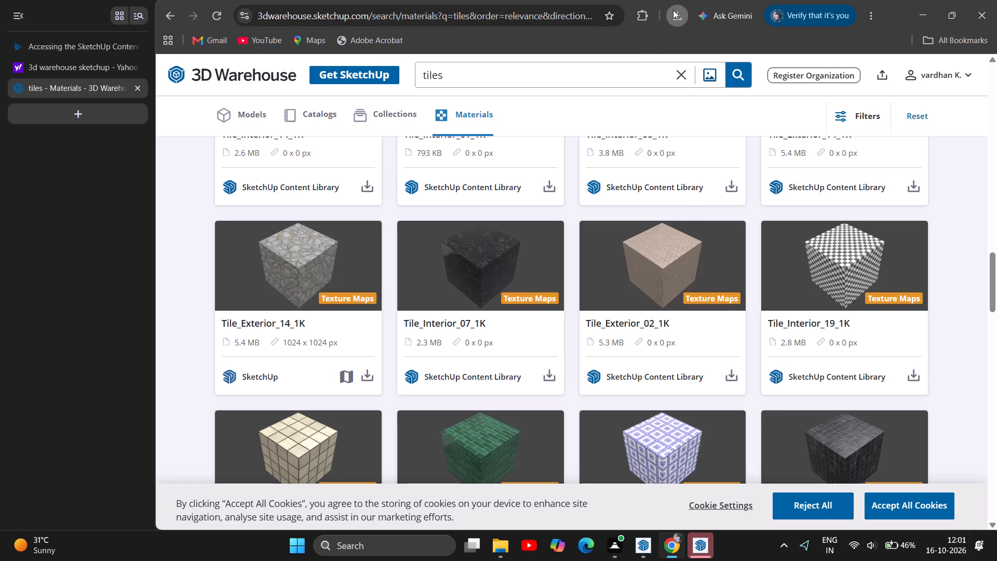
{"action": "left_click", "coordinate": [641, 71]}
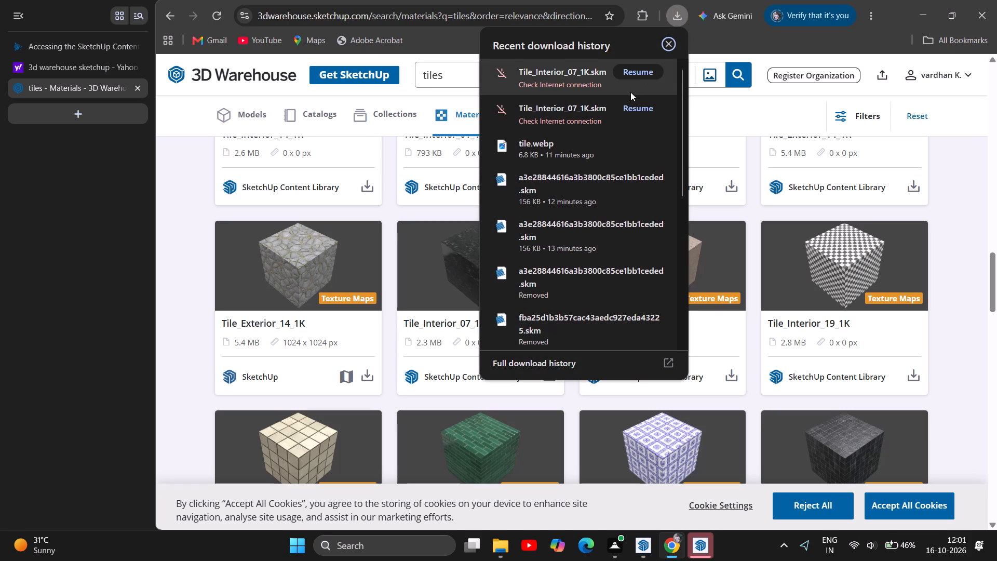
{"action": "left_click", "coordinate": [637, 73]}
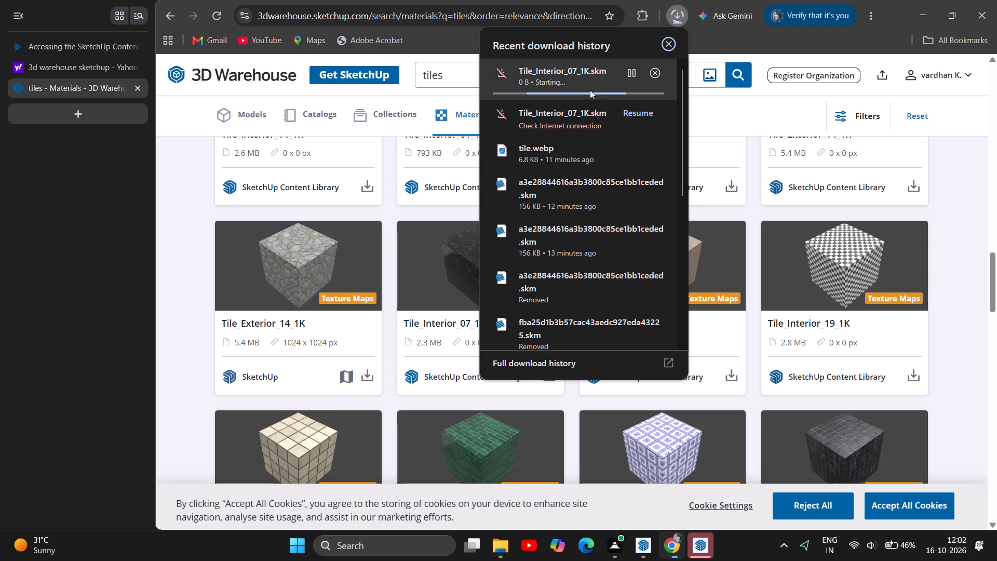
Show the most recent downloaded a3e28844616a3b3800c85ce1bb1ceded.skm material file in its folder.
{"action": "right_click", "coordinate": [496, 186]}
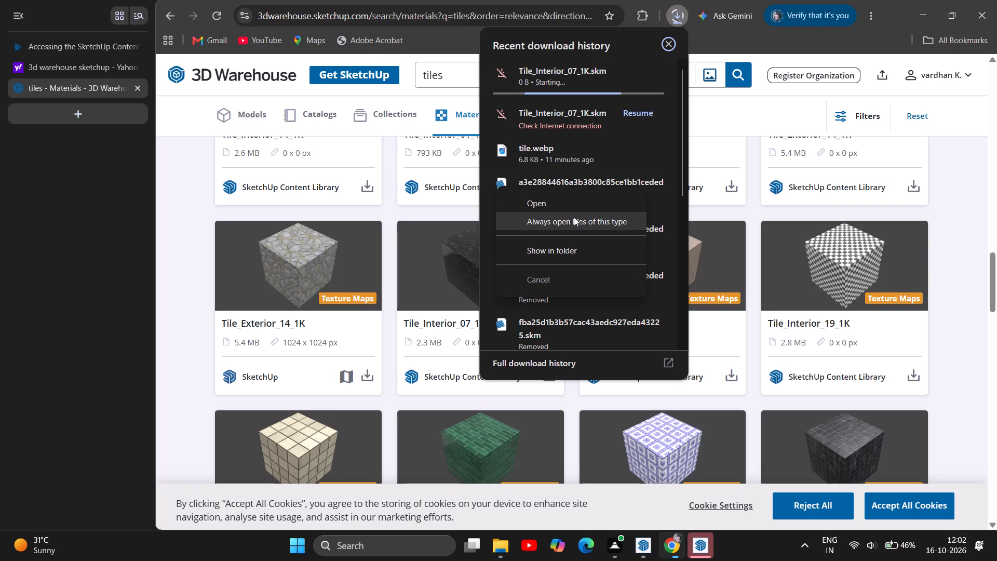
{"action": "left_click", "coordinate": [568, 250]}
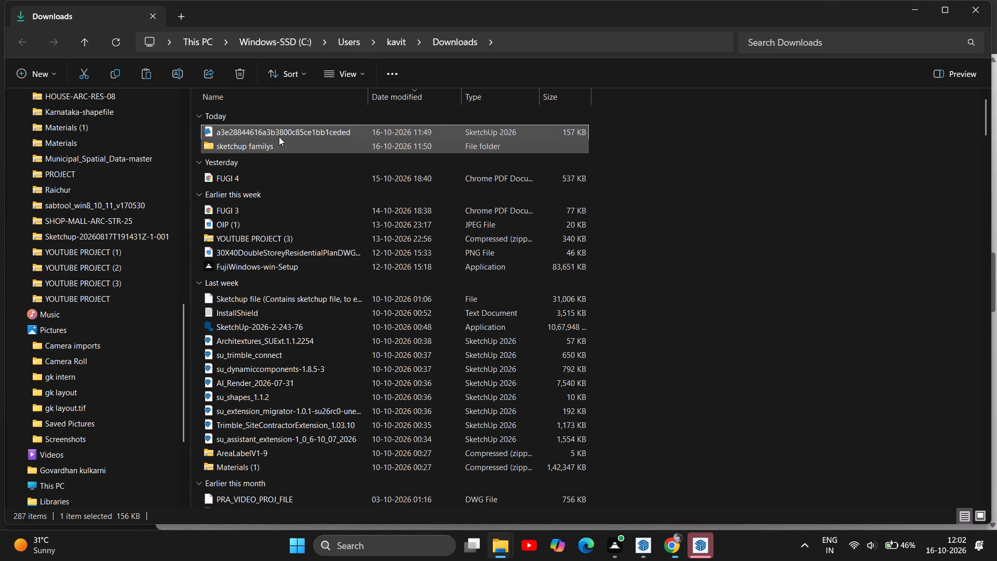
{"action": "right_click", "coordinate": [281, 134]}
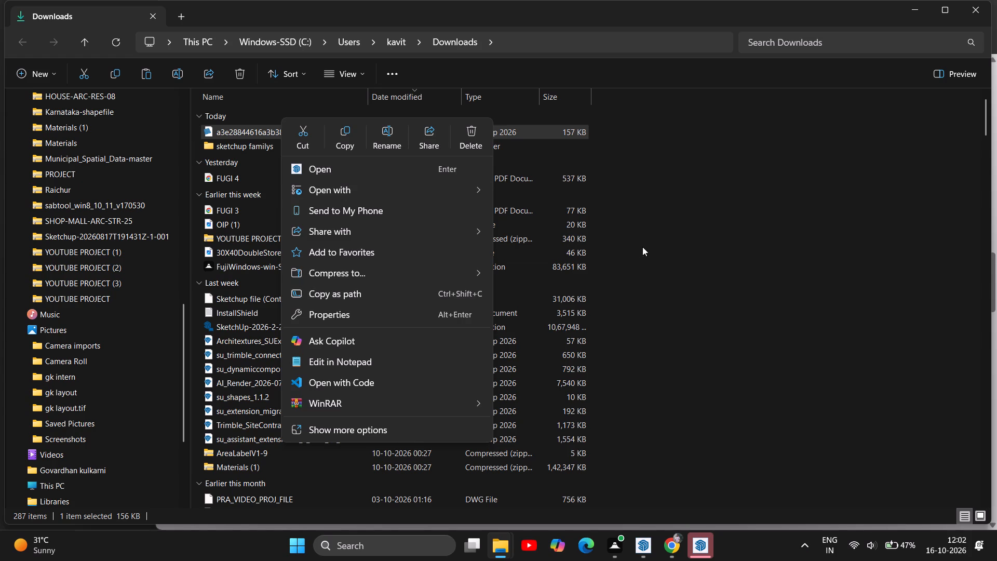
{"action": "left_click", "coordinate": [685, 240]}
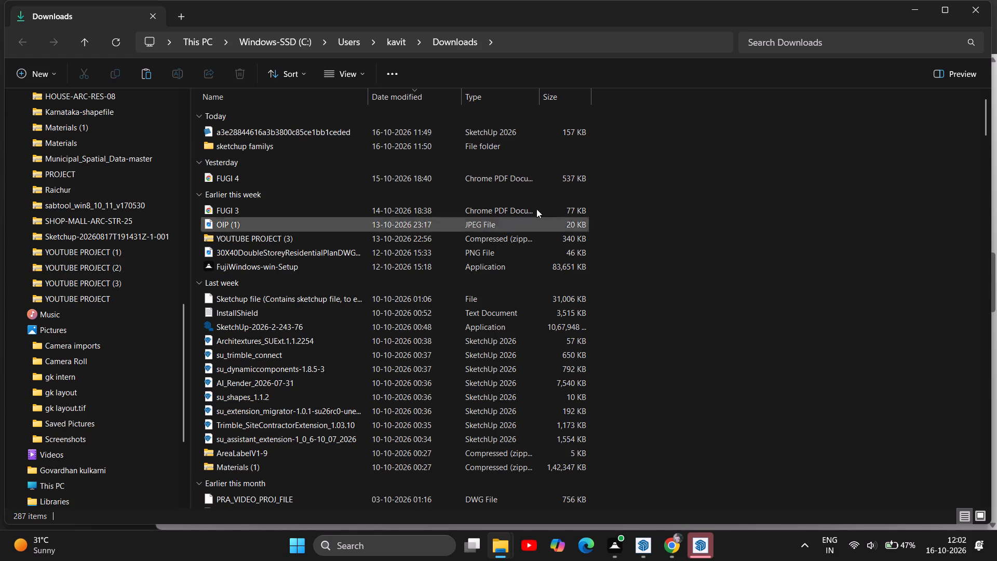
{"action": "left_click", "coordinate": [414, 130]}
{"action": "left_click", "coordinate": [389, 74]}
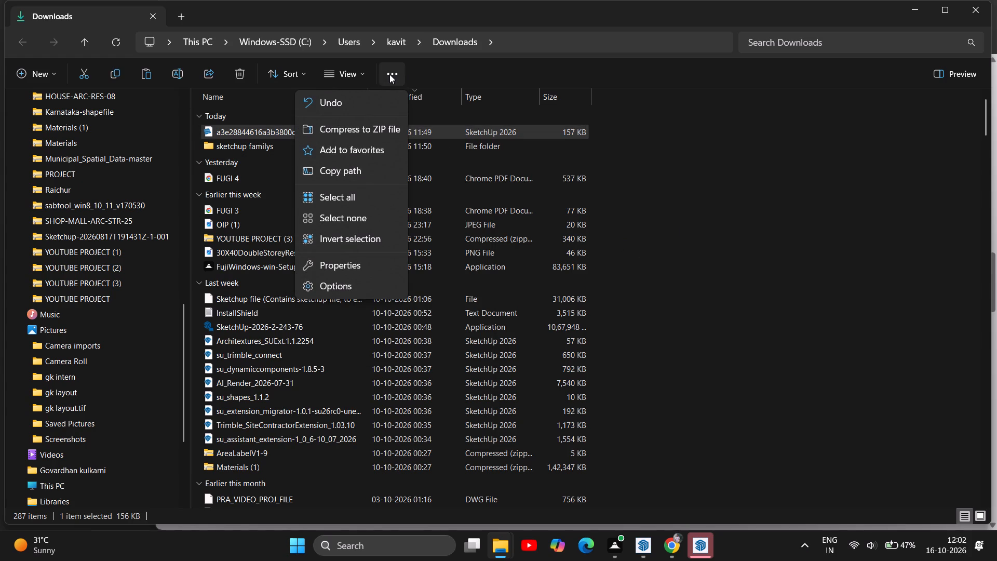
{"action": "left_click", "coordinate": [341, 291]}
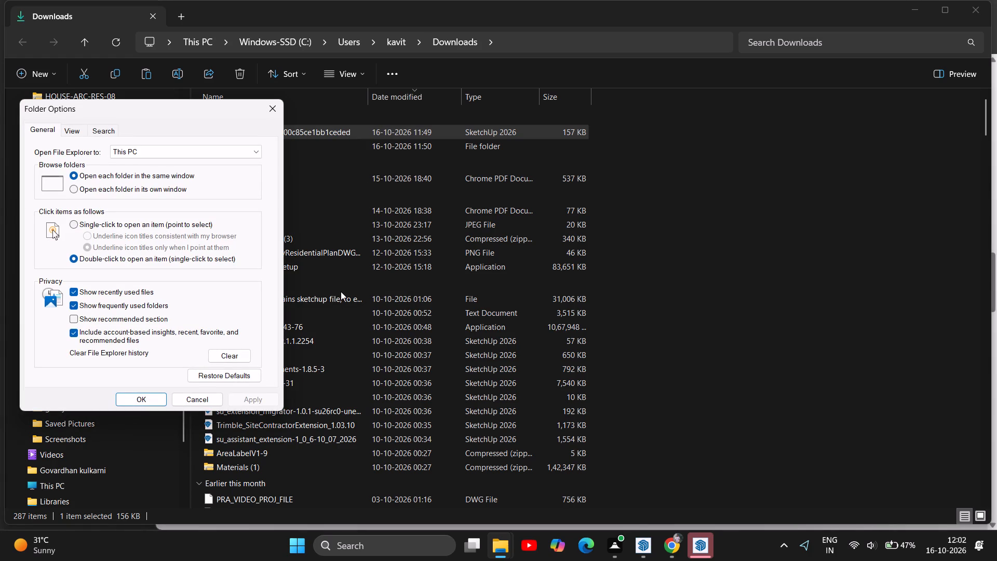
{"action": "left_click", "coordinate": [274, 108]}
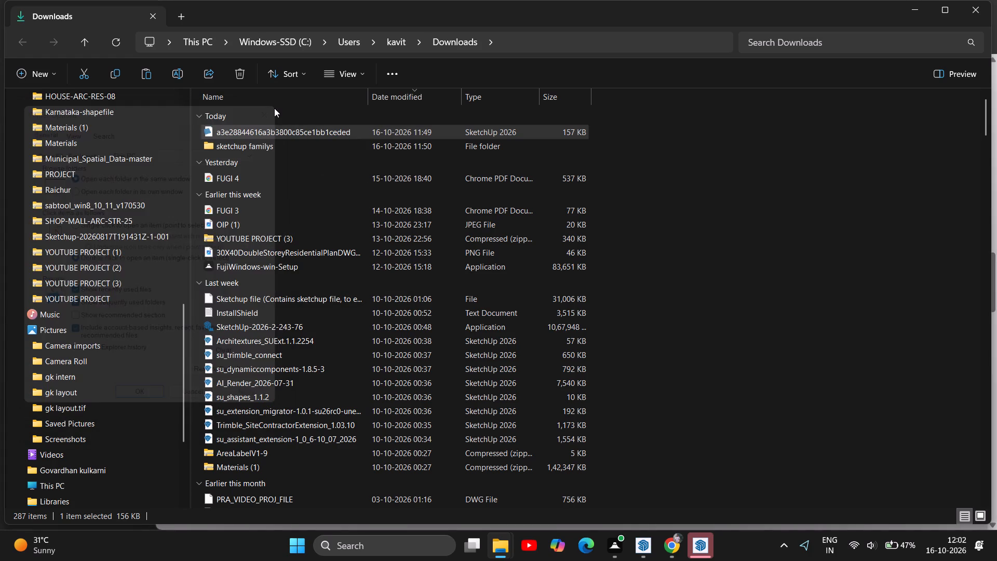
Rename the a3e28844616a3b3800c85ce1bb1ceded material file in Downloads to "black interior tile 1" through its properties.
{"action": "left_click", "coordinate": [286, 128]}
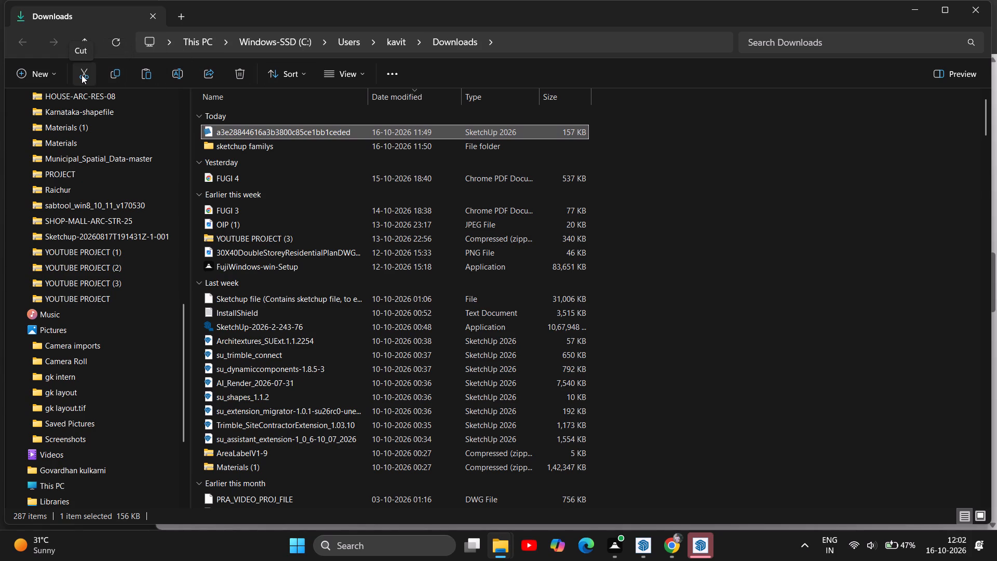
{"action": "left_click", "coordinate": [365, 79]}
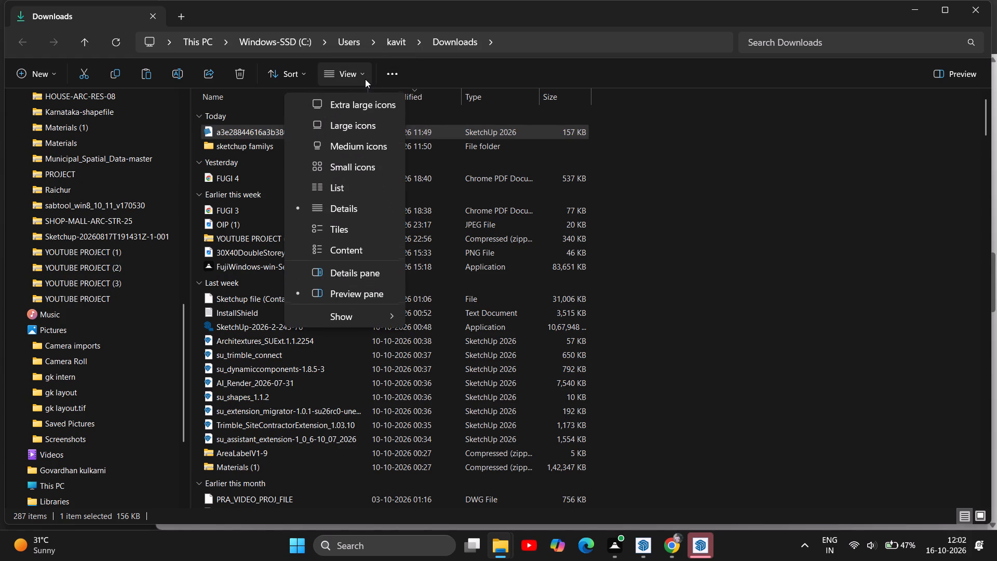
{"action": "left_click", "coordinate": [364, 76]}
{"action": "left_click", "coordinate": [392, 73]}
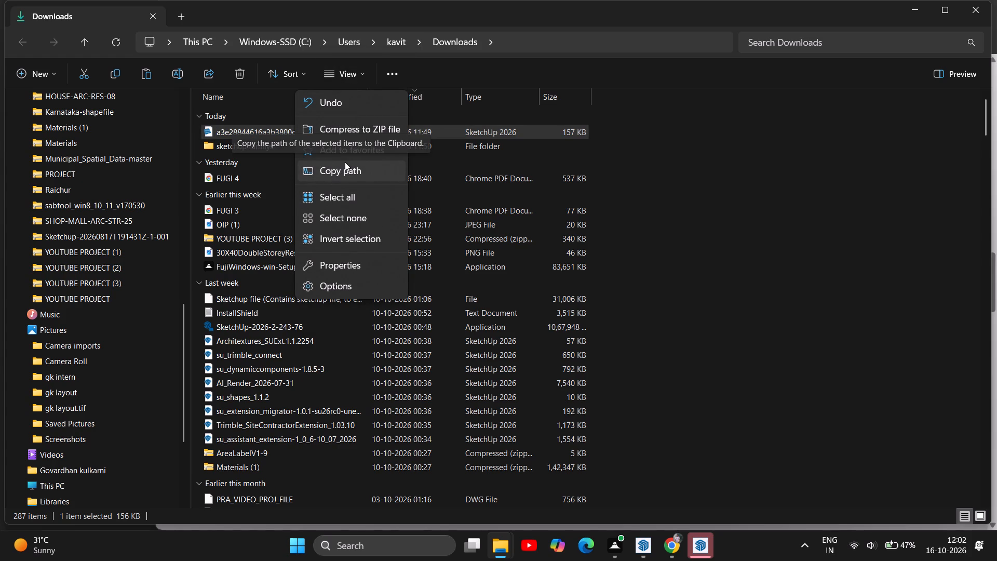
{"action": "left_click", "coordinate": [339, 268]}
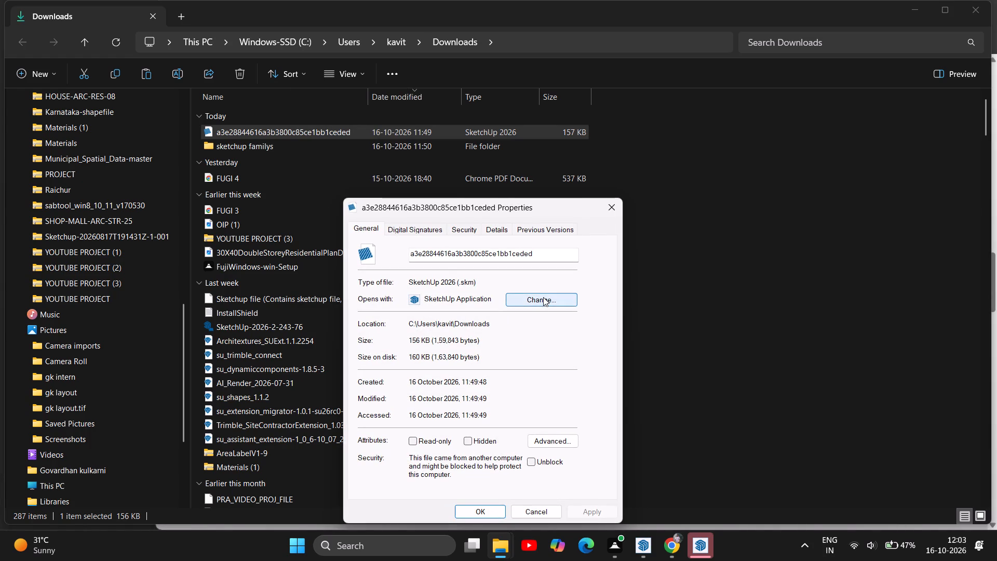
{"action": "left_click", "coordinate": [541, 257]}
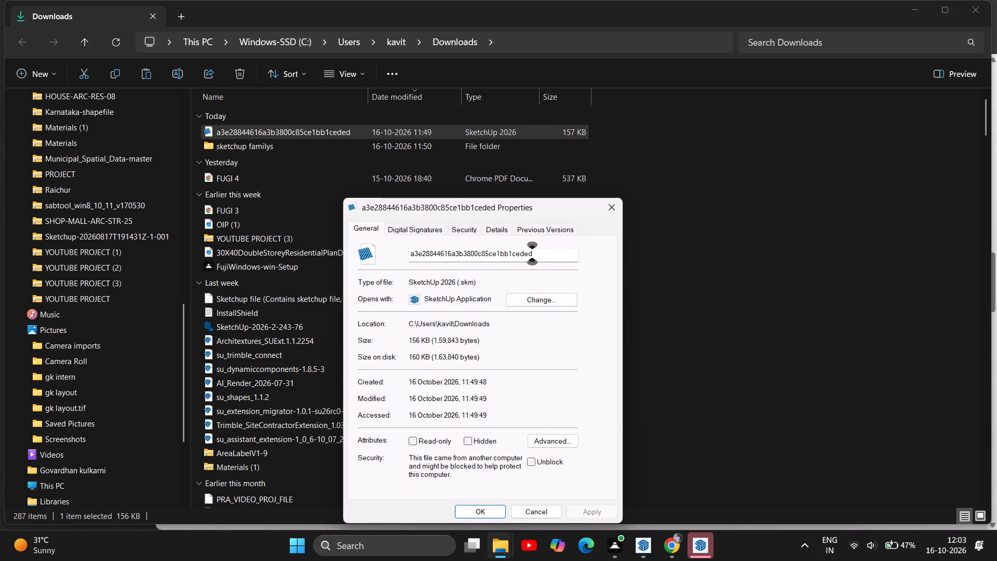
{"action": "key", "text": "BackSpace"}
{"action": "key", "text": "BackSpace"}
{"action": "key", "text": "BackSpace"}
{"action": "key", "text": "BackSpace"}
{"action": "key", "text": "BackSpace"}
{"action": "key", "text": "BackSpace"}
{"action": "key", "text": "BackSpace"}
{"action": "key", "text": "BackSpace"}
{"action": "key", "text": "BackSpace"}
{"action": "key", "text": "BackSpace"}
{"action": "key", "text": "BackSpace"}
{"action": "key", "text": "BackSpace"}
{"action": "key", "text": "BackSpace"}
{"action": "key", "text": "BackSpace"}
{"action": "key", "text": "BackSpace"}
{"action": "key", "text": "BackSpace"}
{"action": "key", "text": "BackSpace"}
{"action": "key", "text": "BackSpace"}
{"action": "key", "text": "BackSpace"}
{"action": "key", "text": "BackSpace"}
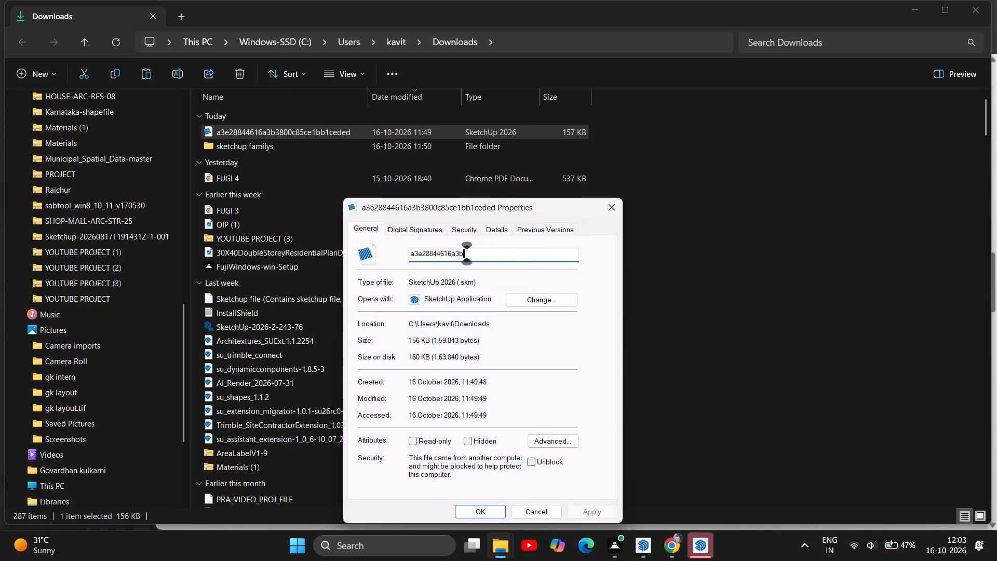
{"action": "key", "text": "t"}
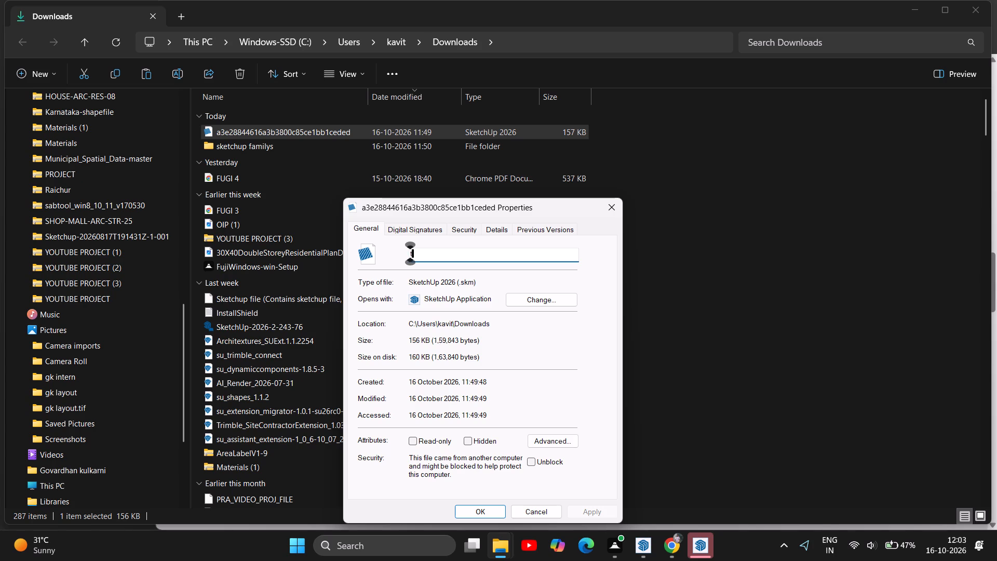
{"action": "key", "text": "BackSpace"}
{"action": "type", "text": "black"}
{"action": "key", "text": "space"}
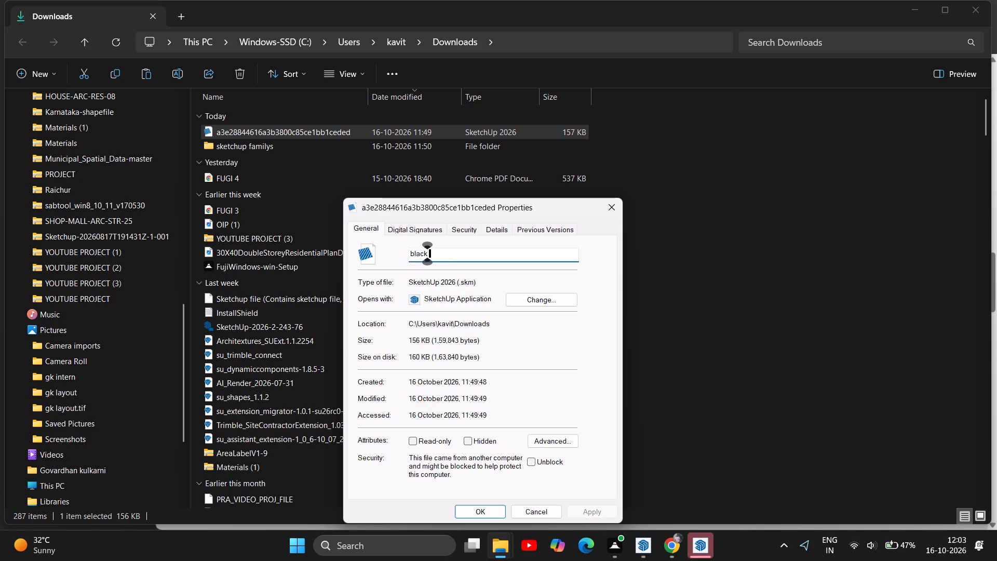
{"action": "type", "text": "interior tile 1"}
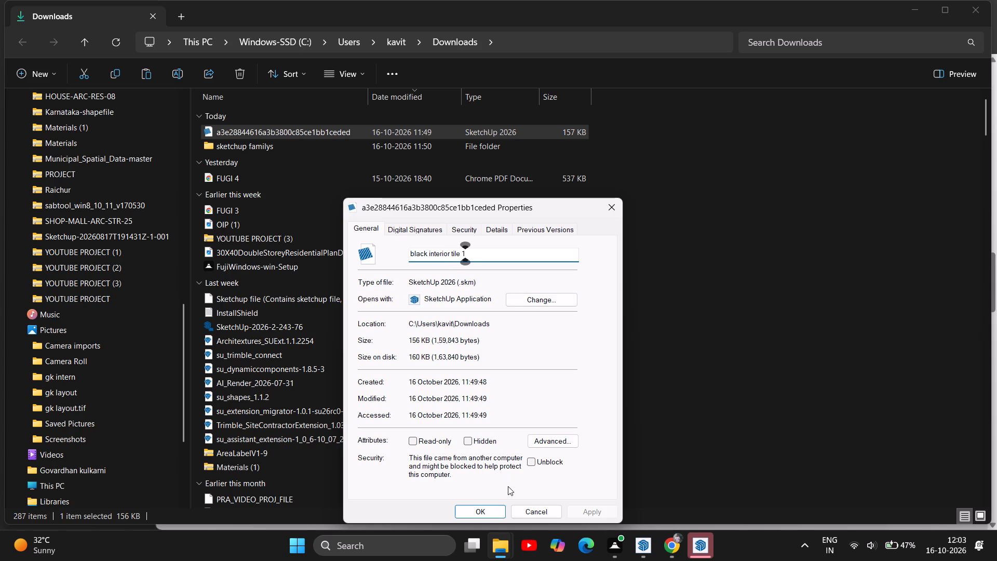
{"action": "left_click", "coordinate": [496, 514]}
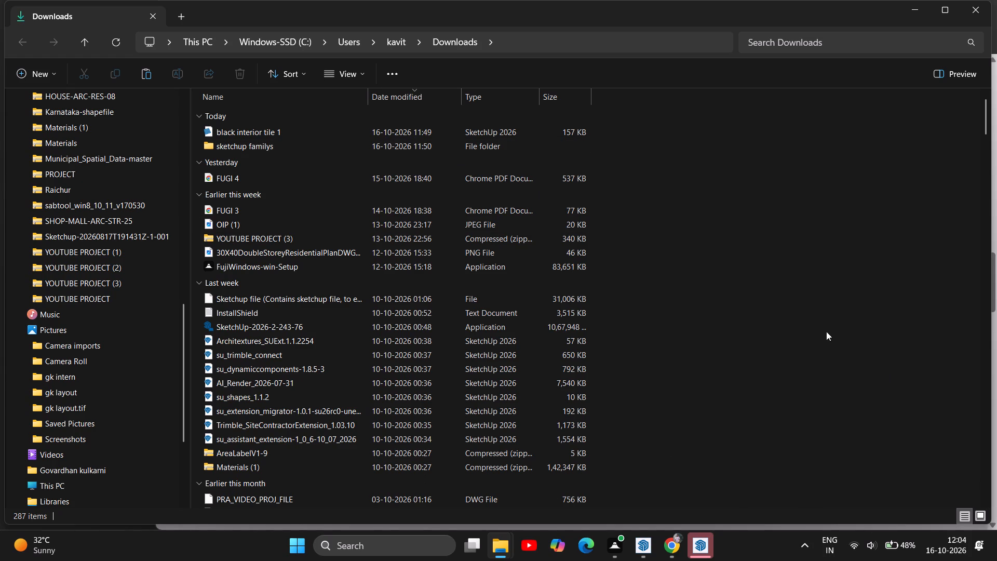
Switch to SketchUp and browse Downloads and its sketchup familys folder in Import for the black interior tile material file.
{"action": "left_click", "coordinate": [649, 550]}
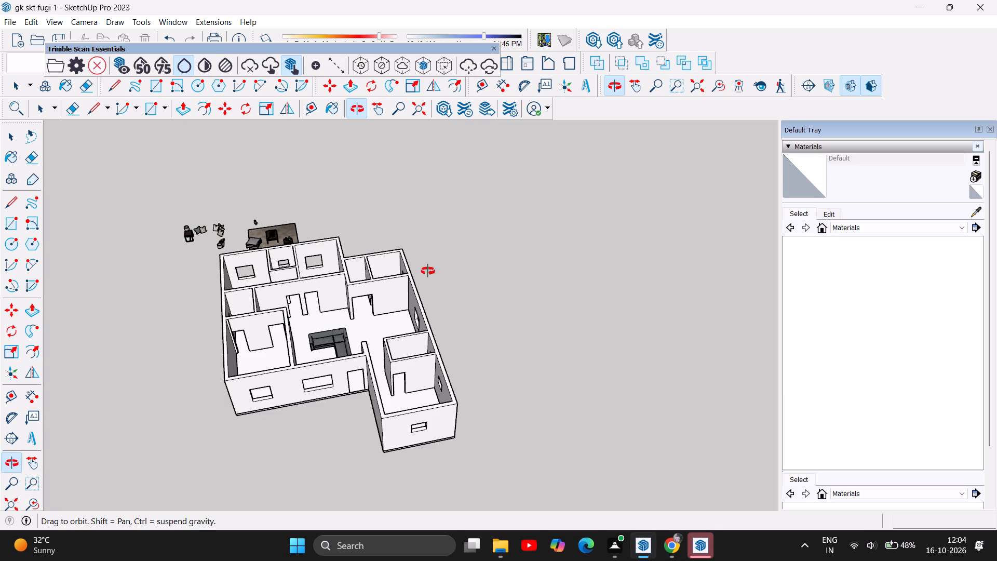
{"action": "left_click", "coordinate": [10, 22]}
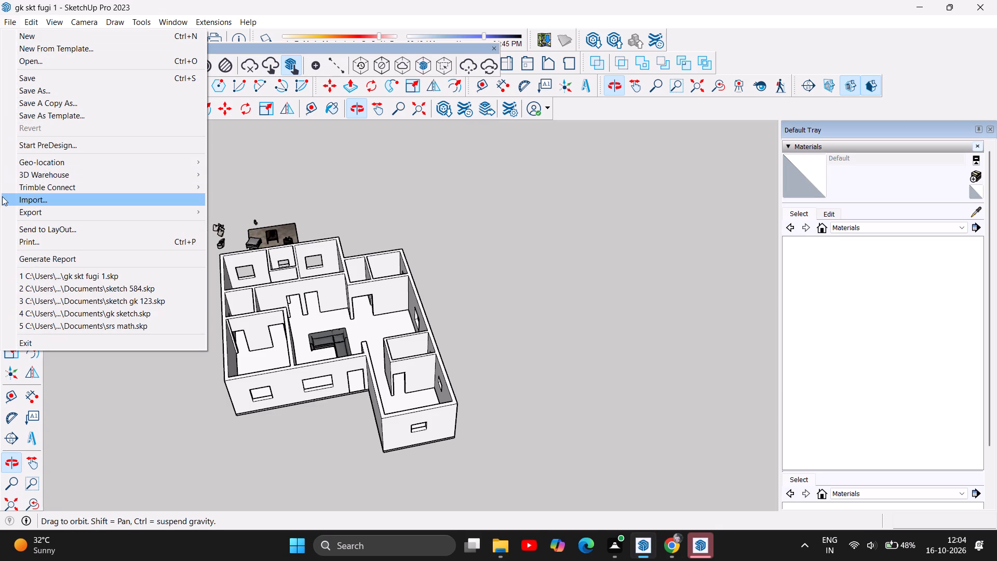
{"action": "left_click", "coordinate": [15, 198]}
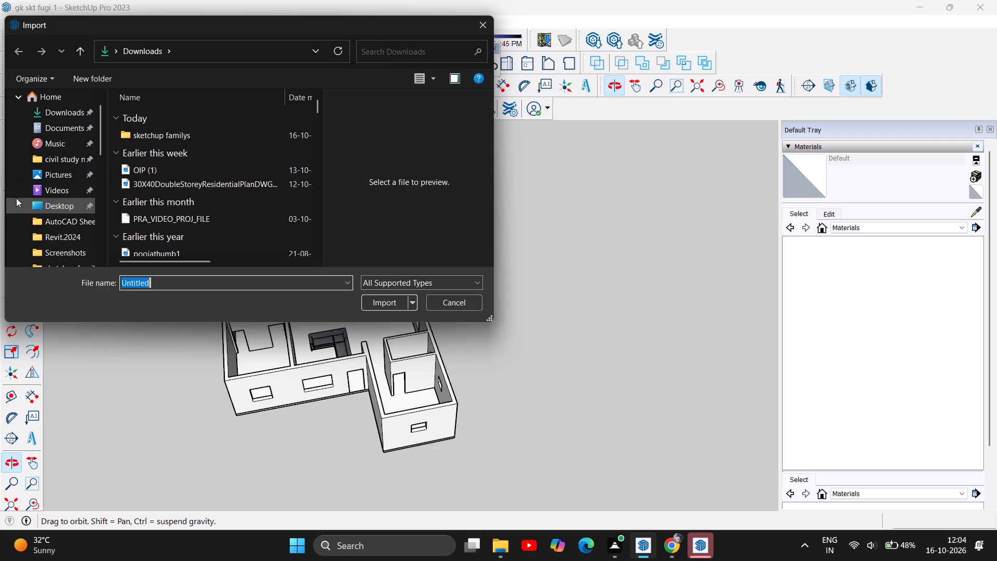
{"action": "double_click", "coordinate": [66, 109]}
{"action": "double_click", "coordinate": [172, 140]}
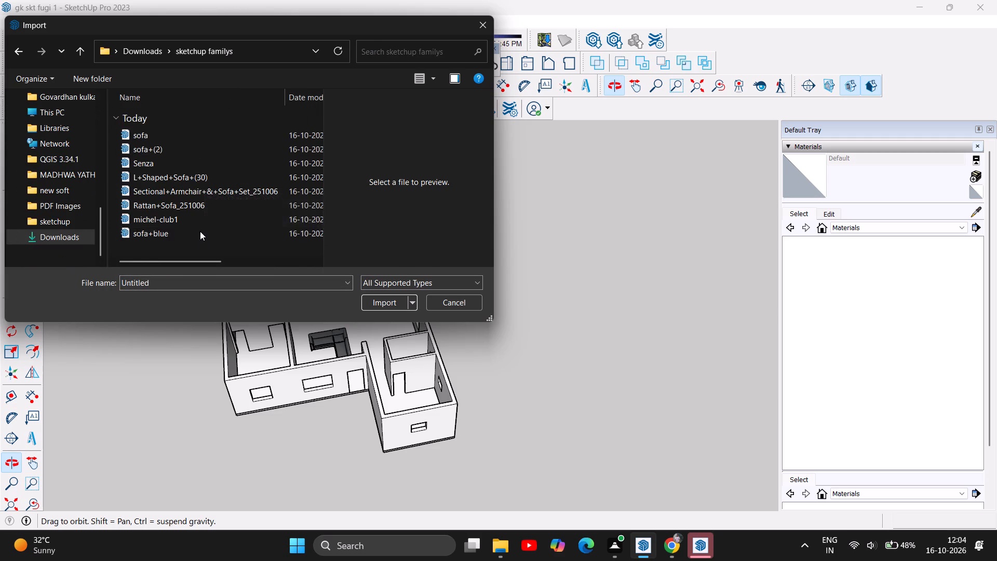
{"action": "scroll", "coordinate": [206, 220], "scroll_direction": "down", "scroll_amount": 11}
{"action": "scroll", "coordinate": [207, 220], "scroll_direction": "up", "scroll_amount": 9}
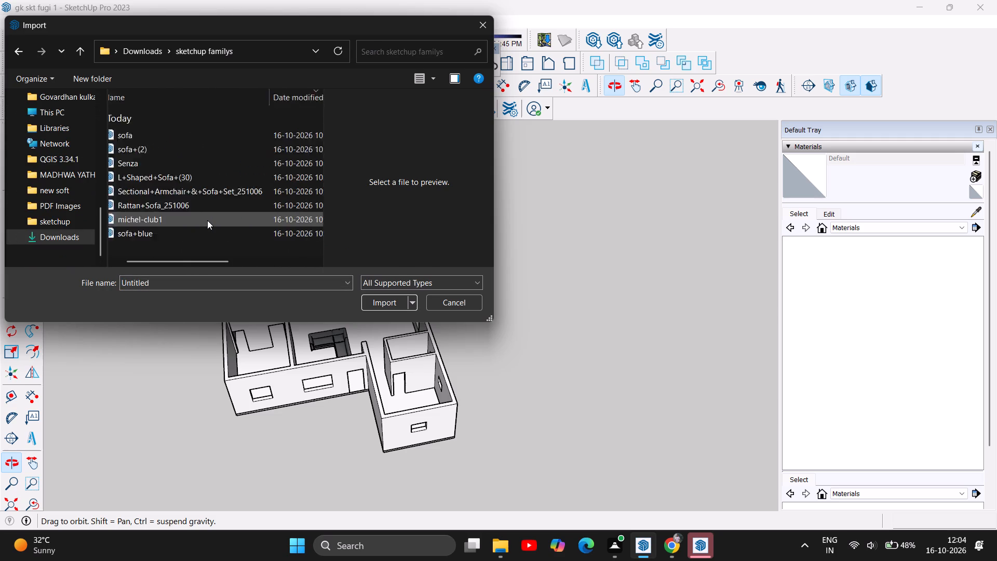
{"action": "scroll", "coordinate": [207, 220], "scroll_direction": "up", "scroll_amount": 6}
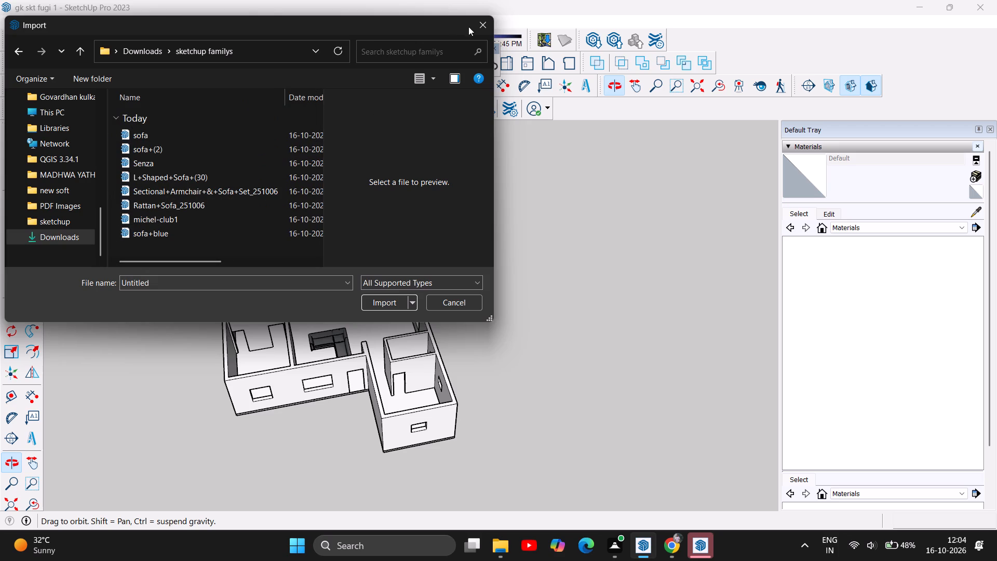
{"action": "left_click", "coordinate": [485, 20]}
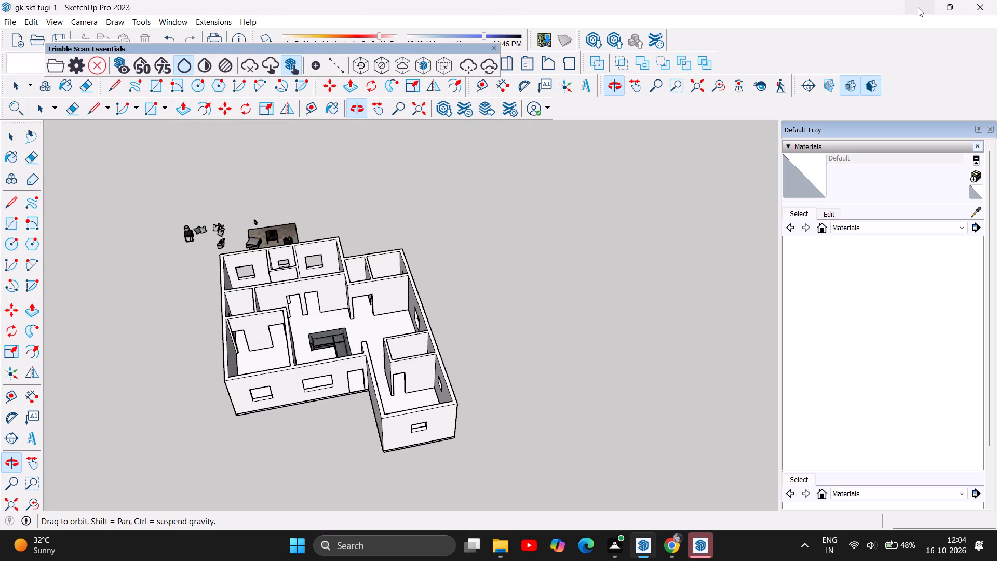
Minimize the open SketchUp model, File Explorer and Chrome windows to reach the desktop.
{"action": "left_click", "coordinate": [919, 8]}
{"action": "left_click", "coordinate": [918, 9]}
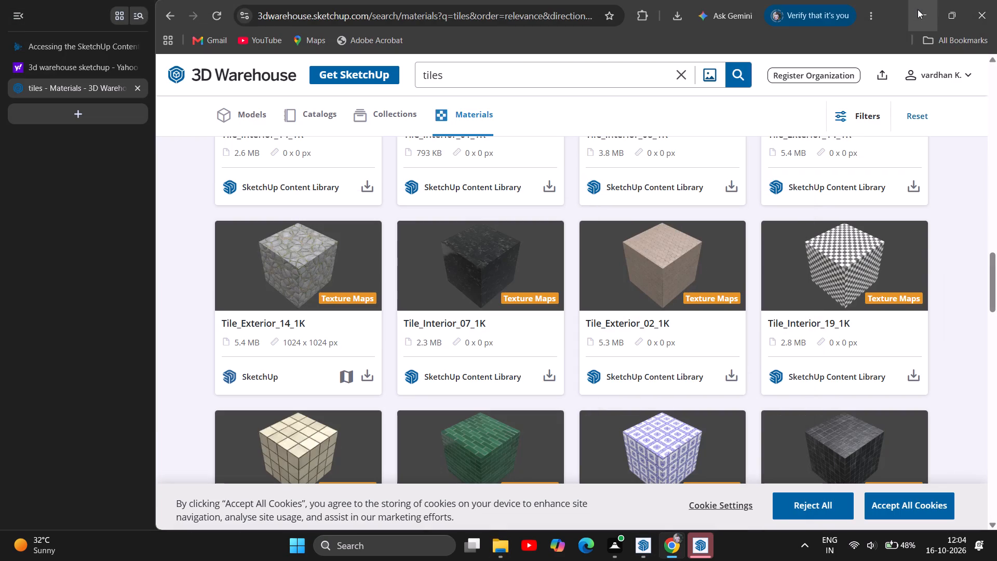
{"action": "left_click", "coordinate": [918, 9]}
{"action": "left_click", "coordinate": [918, 9]}
{"action": "left_click", "coordinate": [918, 9]}
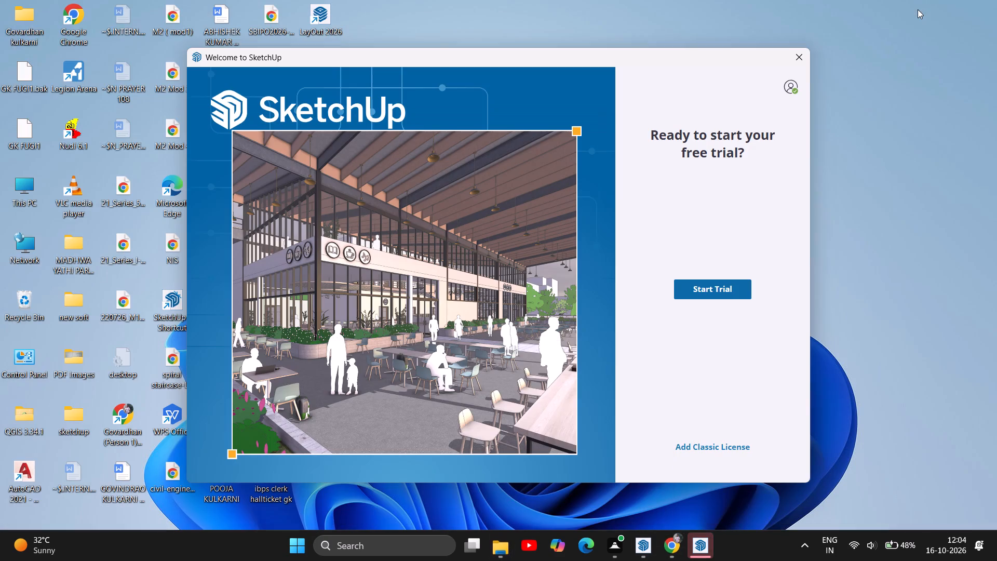
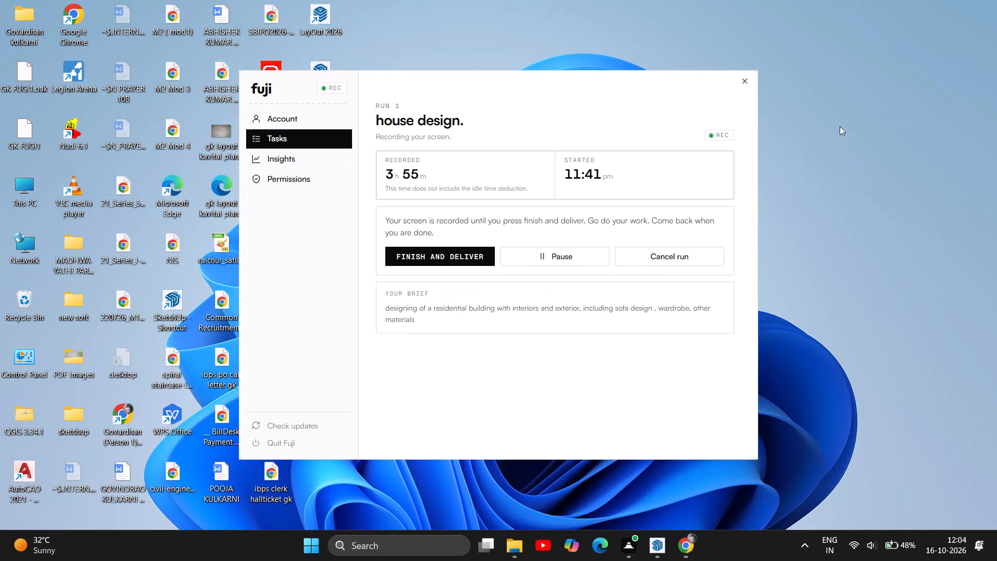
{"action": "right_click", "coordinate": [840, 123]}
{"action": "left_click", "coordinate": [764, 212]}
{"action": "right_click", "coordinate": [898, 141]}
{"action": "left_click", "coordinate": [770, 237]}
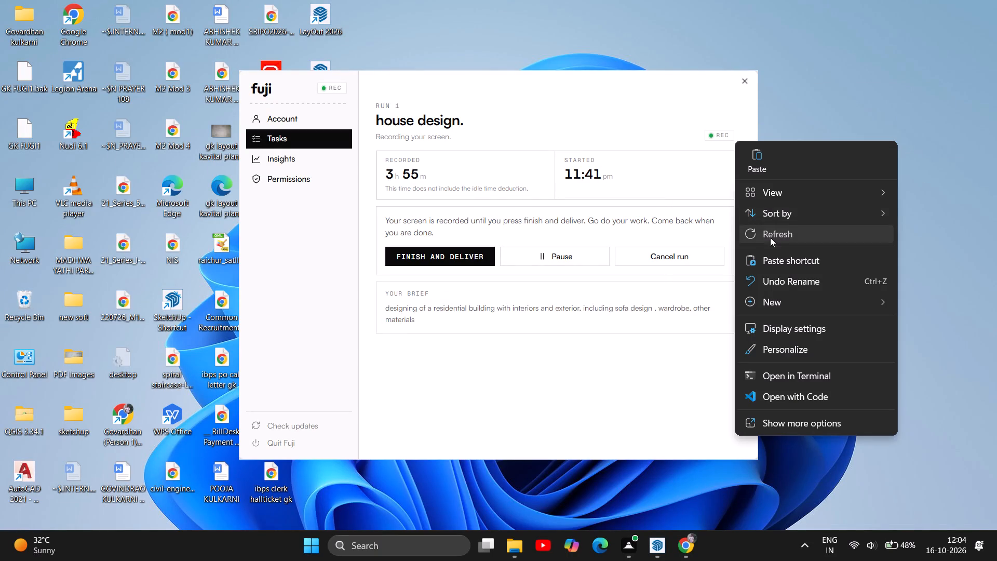
Switch to SketchUp with the gk skt fugi 1 house model.
{"action": "left_click", "coordinate": [654, 559]}
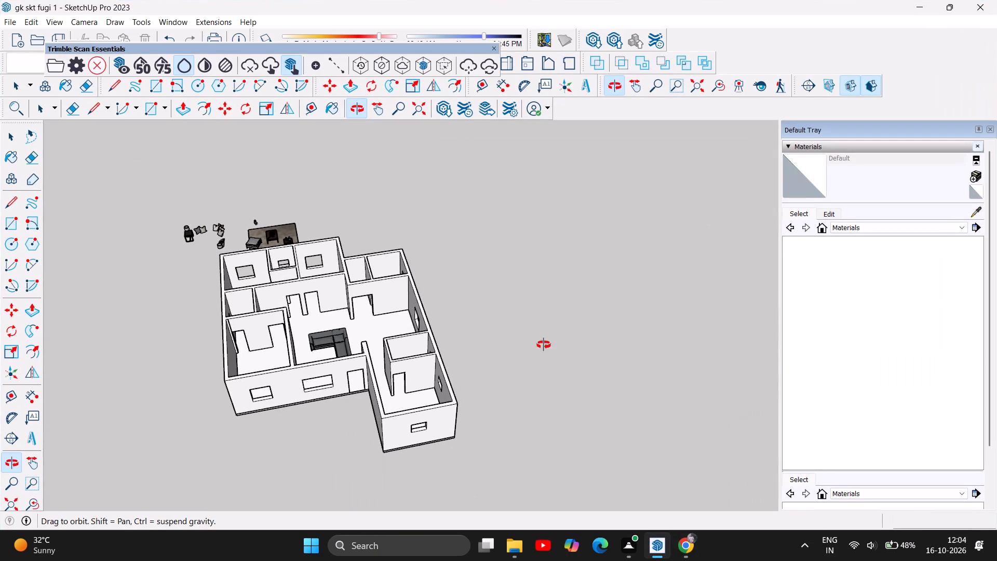
{"action": "scroll", "coordinate": [467, 350], "scroll_direction": "down", "scroll_amount": 4}
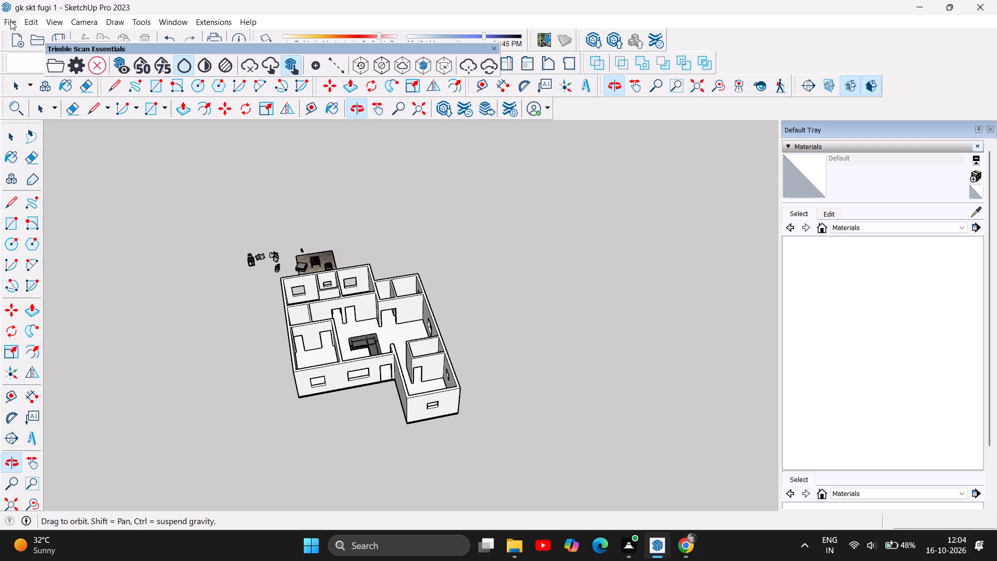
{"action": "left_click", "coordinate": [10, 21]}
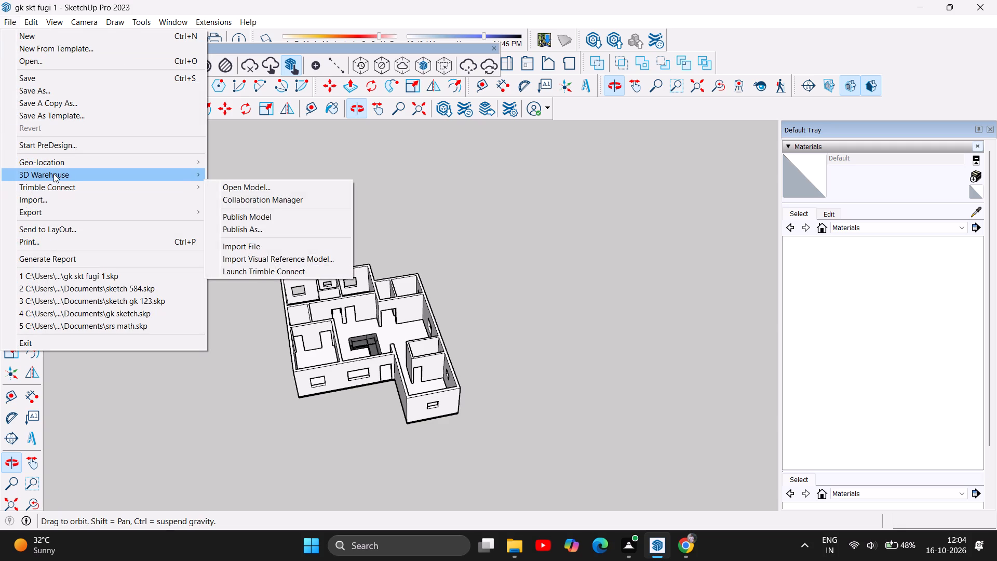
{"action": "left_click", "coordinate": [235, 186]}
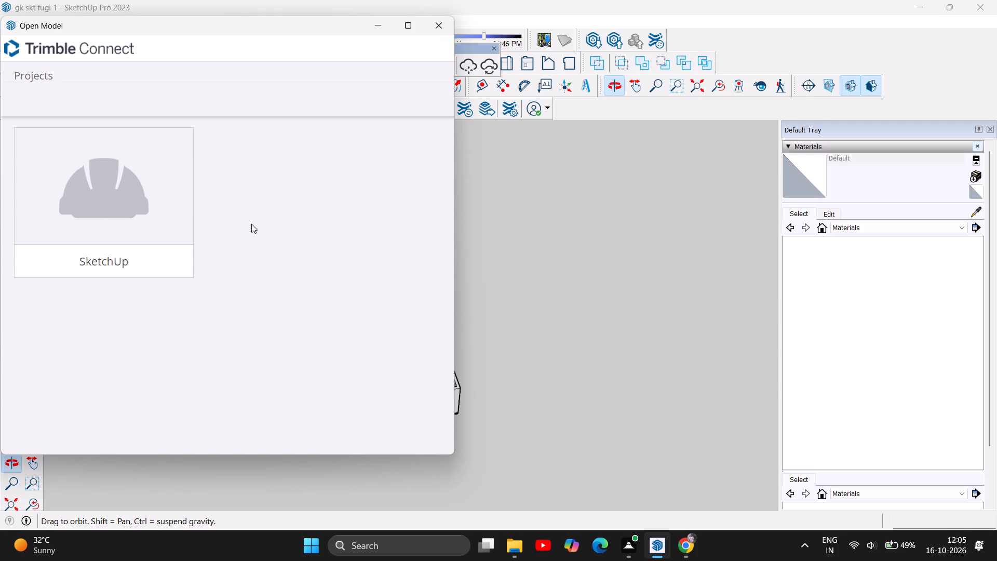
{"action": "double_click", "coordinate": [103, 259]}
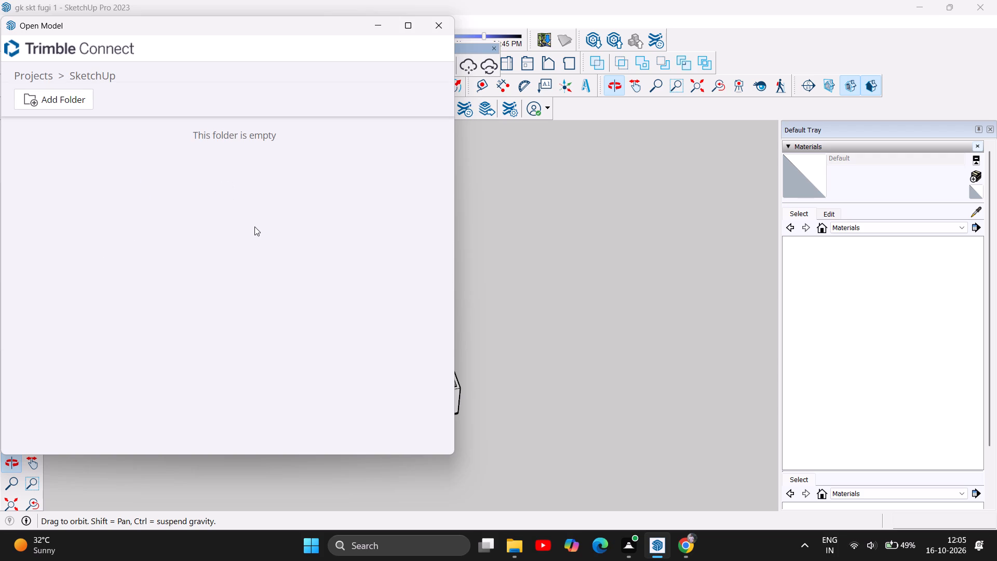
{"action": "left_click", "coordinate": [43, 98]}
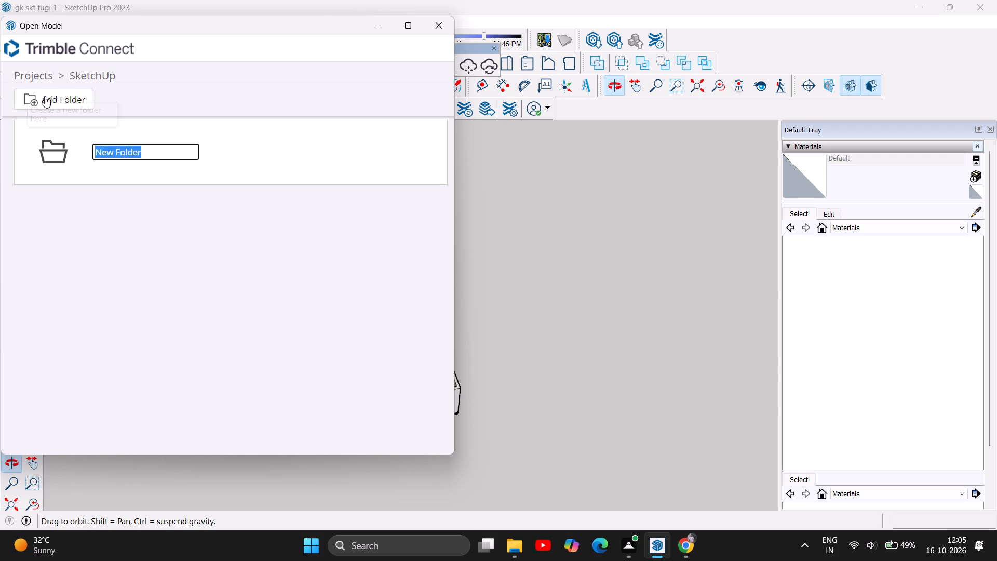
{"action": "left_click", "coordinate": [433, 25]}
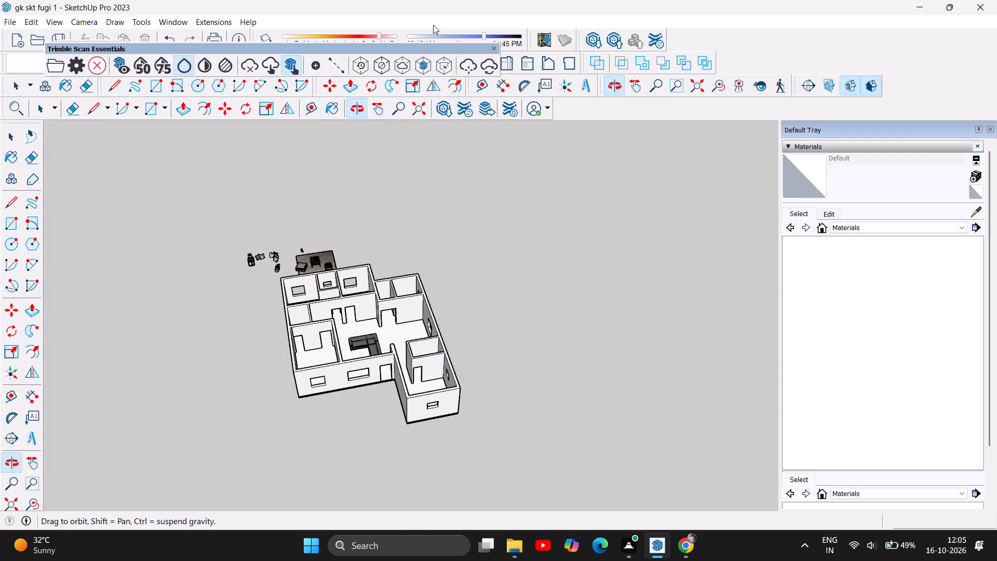
Start a file import and look inside the sketchup familys folder in Downloads.
{"action": "left_click", "coordinate": [11, 22]}
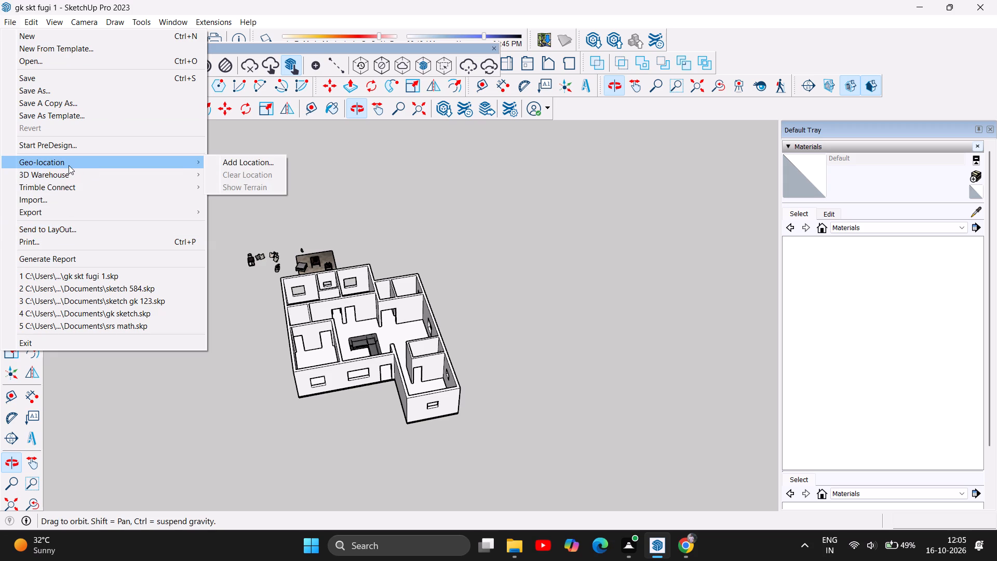
{"action": "double_click", "coordinate": [57, 196]}
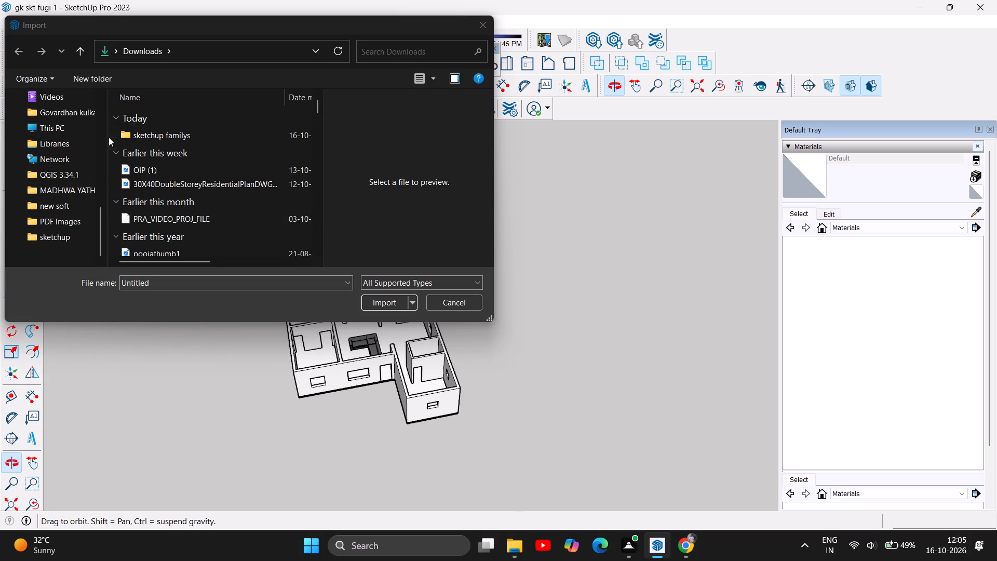
{"action": "scroll", "coordinate": [55, 122], "scroll_direction": "up", "scroll_amount": 1}
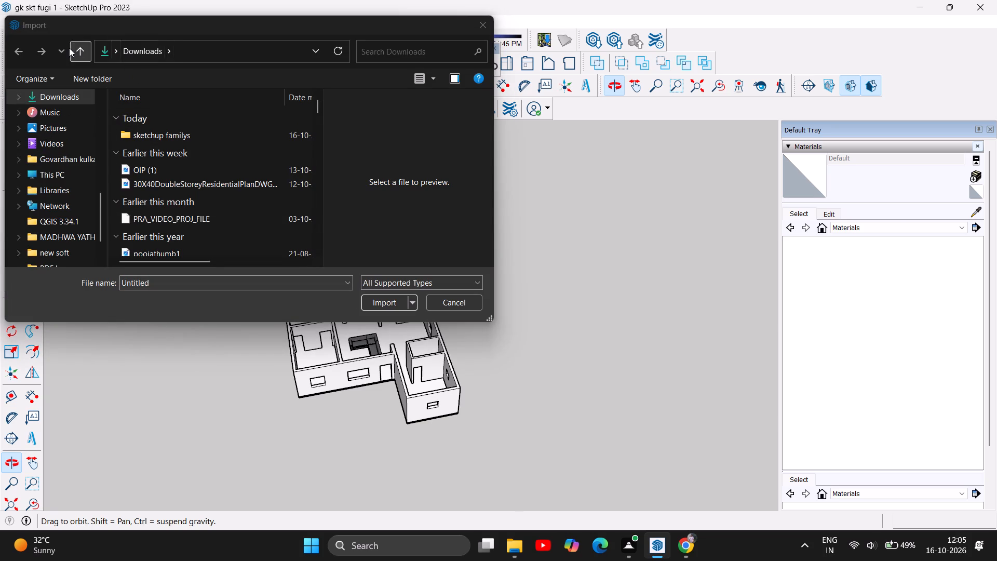
{"action": "left_click", "coordinate": [18, 50]}
{"action": "double_click", "coordinate": [18, 50]}
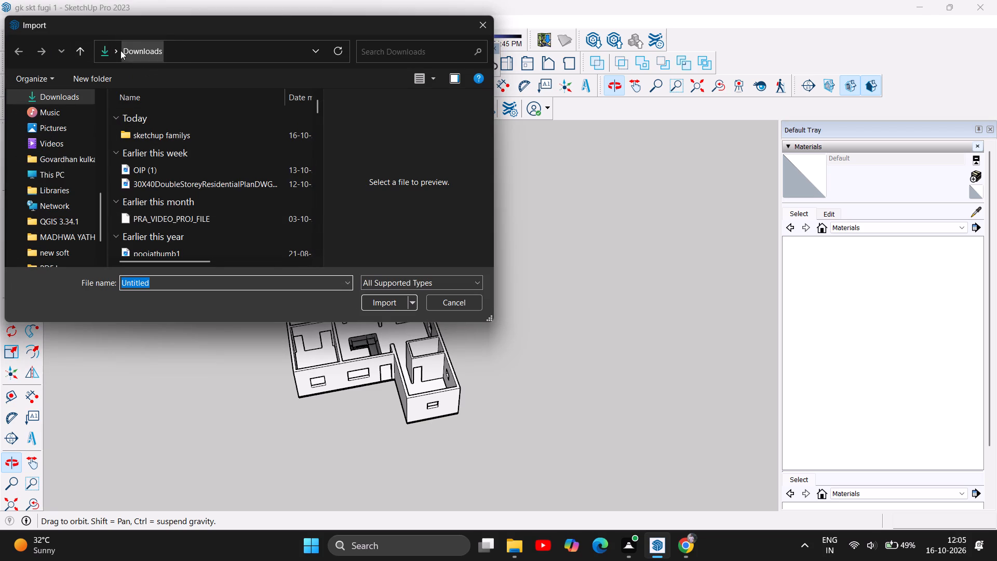
{"action": "left_click", "coordinate": [120, 50]}
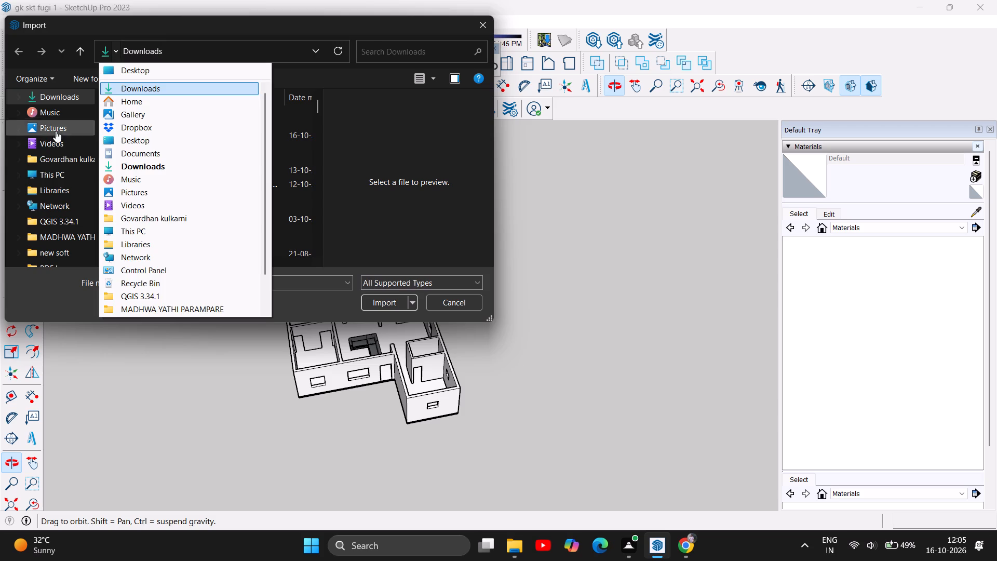
{"action": "scroll", "coordinate": [44, 136], "scroll_direction": "up", "scroll_amount": 8}
{"action": "left_click", "coordinate": [52, 109]}
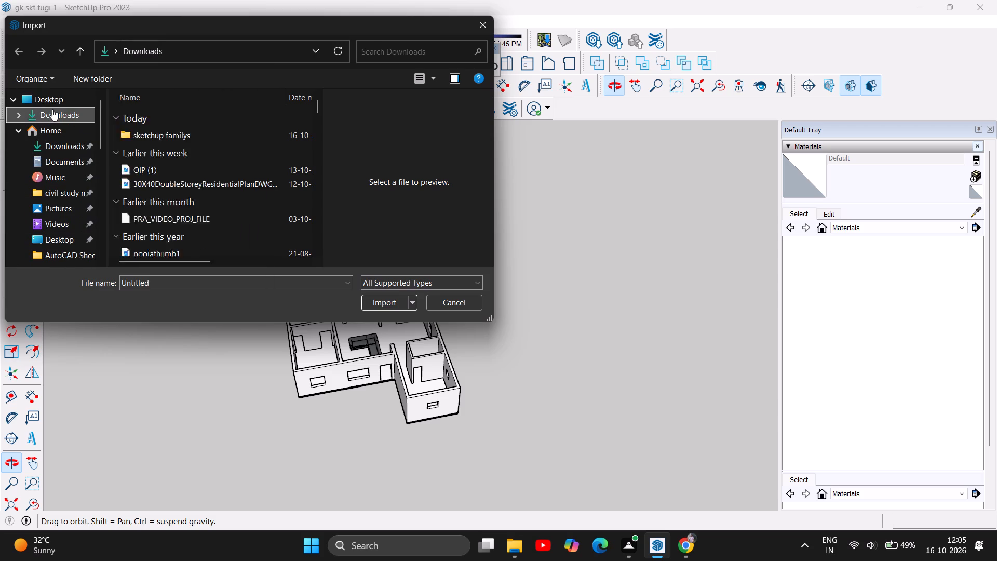
{"action": "left_click", "coordinate": [50, 101]}
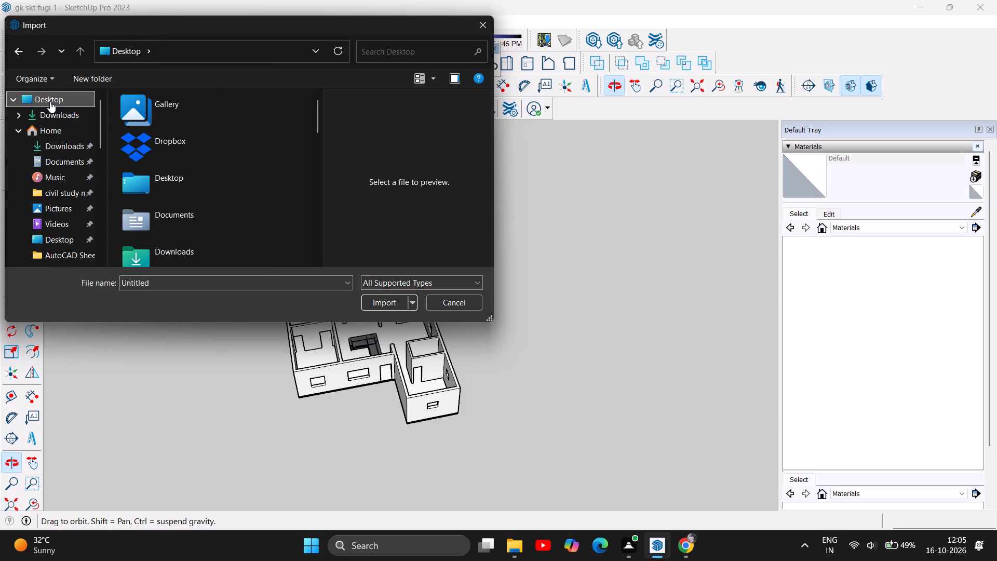
{"action": "scroll", "coordinate": [182, 169], "scroll_direction": "down", "scroll_amount": 1}
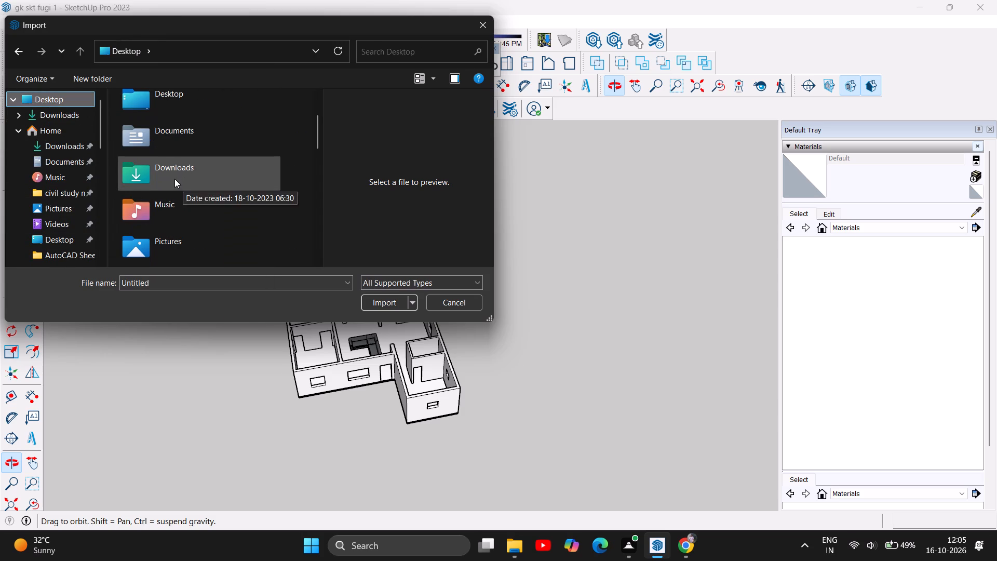
{"action": "double_click", "coordinate": [173, 176]}
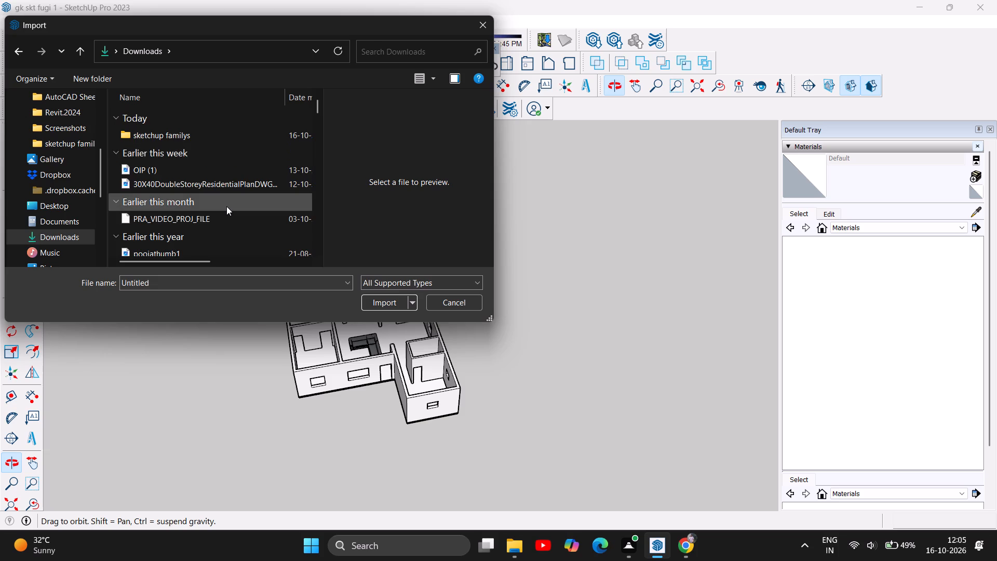
{"action": "scroll", "coordinate": [226, 206], "scroll_direction": "down", "scroll_amount": 2}
{"action": "scroll", "coordinate": [226, 206], "scroll_direction": "up", "scroll_amount": 3}
{"action": "double_click", "coordinate": [139, 134]}
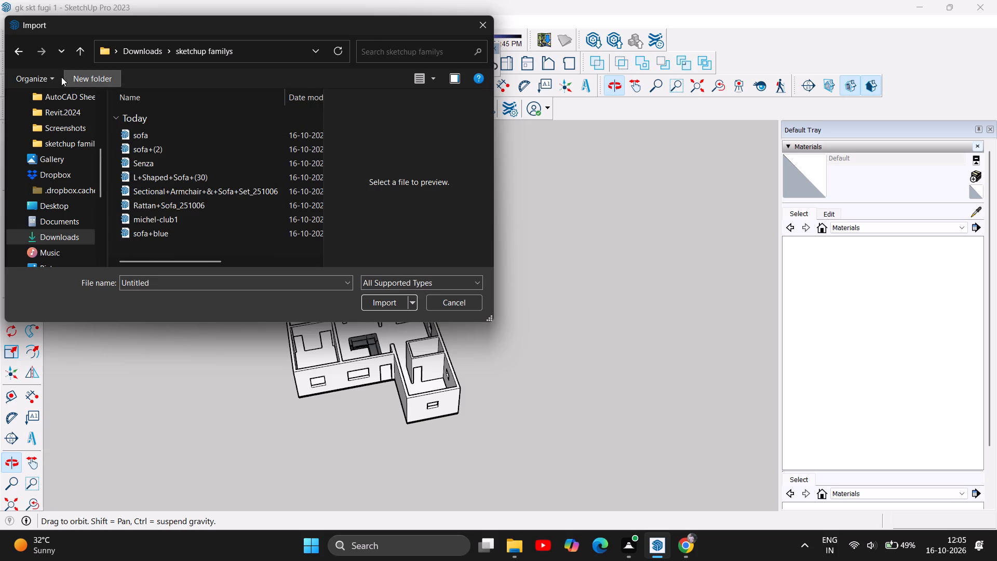
Look through the files and folders in Downloads for something to import into the house model.
{"action": "left_click", "coordinate": [23, 61]}
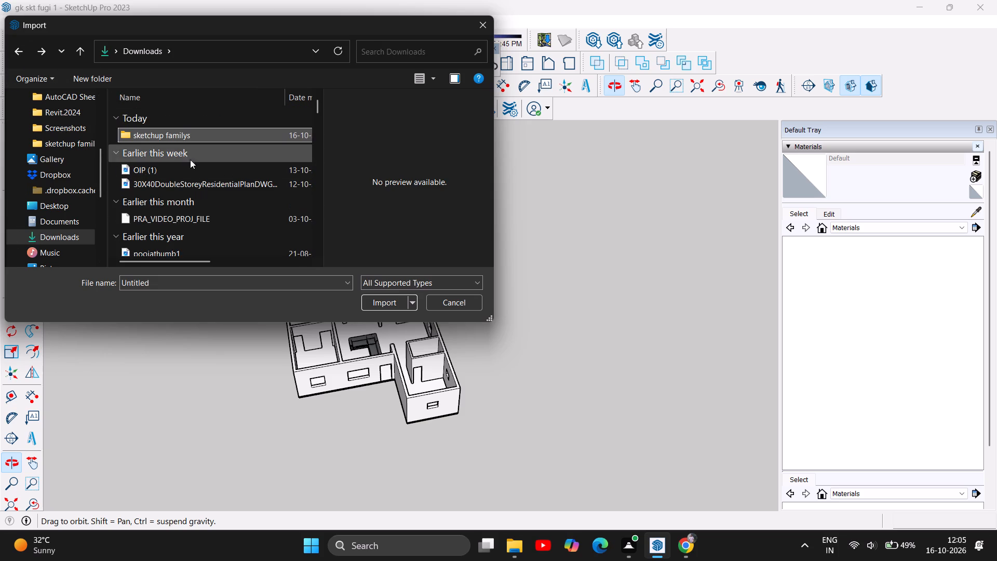
{"action": "scroll", "coordinate": [200, 237], "scroll_direction": "down", "scroll_amount": 6}
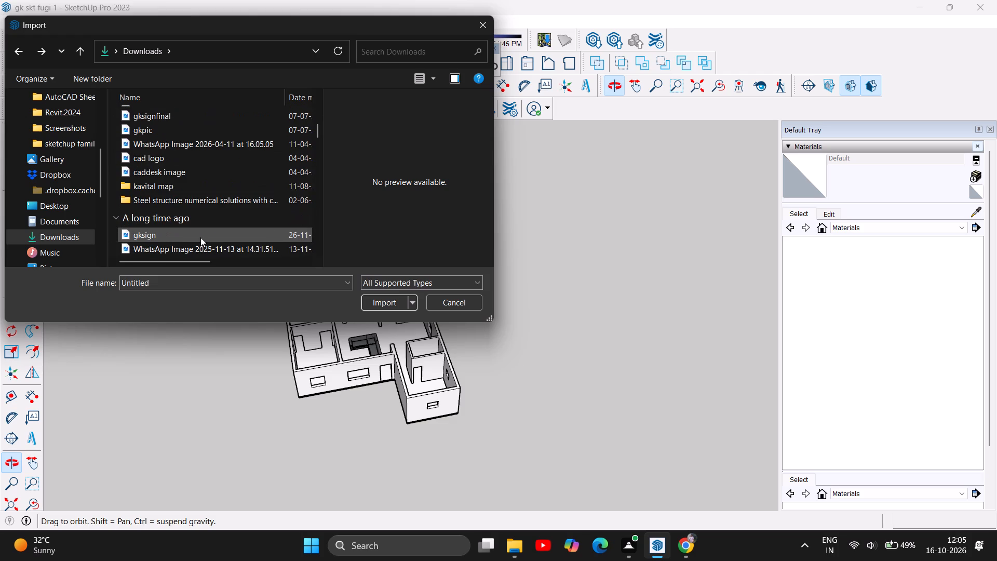
{"action": "scroll", "coordinate": [200, 237], "scroll_direction": "down", "scroll_amount": 12}
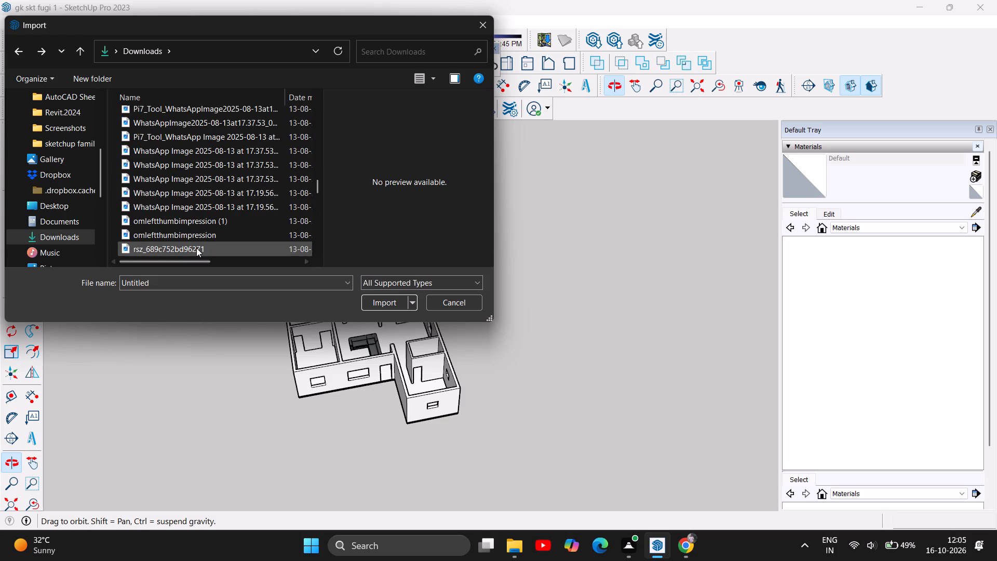
{"action": "left_click", "coordinate": [196, 248]}
{"action": "scroll", "coordinate": [227, 220], "scroll_direction": "down", "scroll_amount": 8}
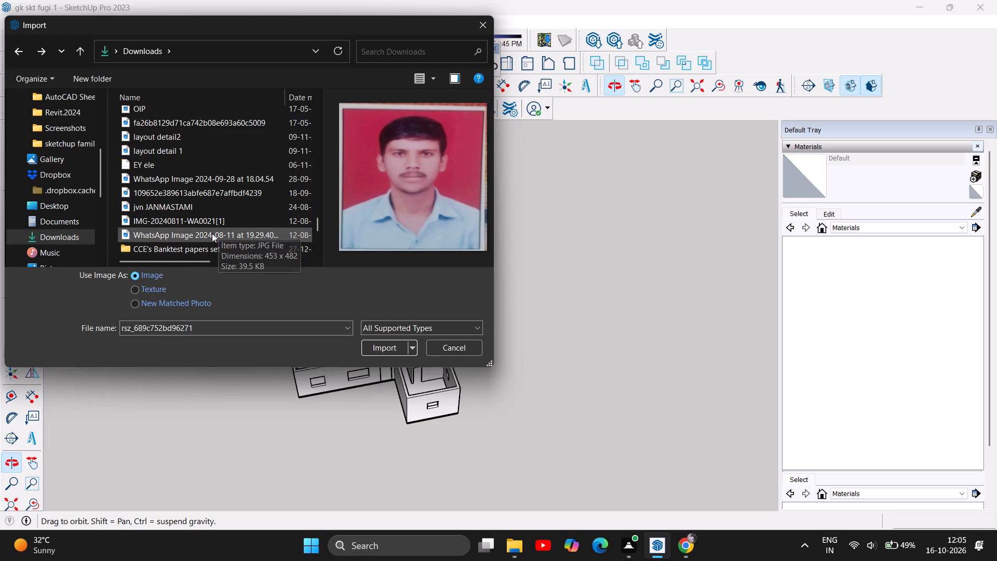
{"action": "scroll", "coordinate": [212, 233], "scroll_direction": "down", "scroll_amount": 5}
{"action": "left_click", "coordinate": [207, 246]}
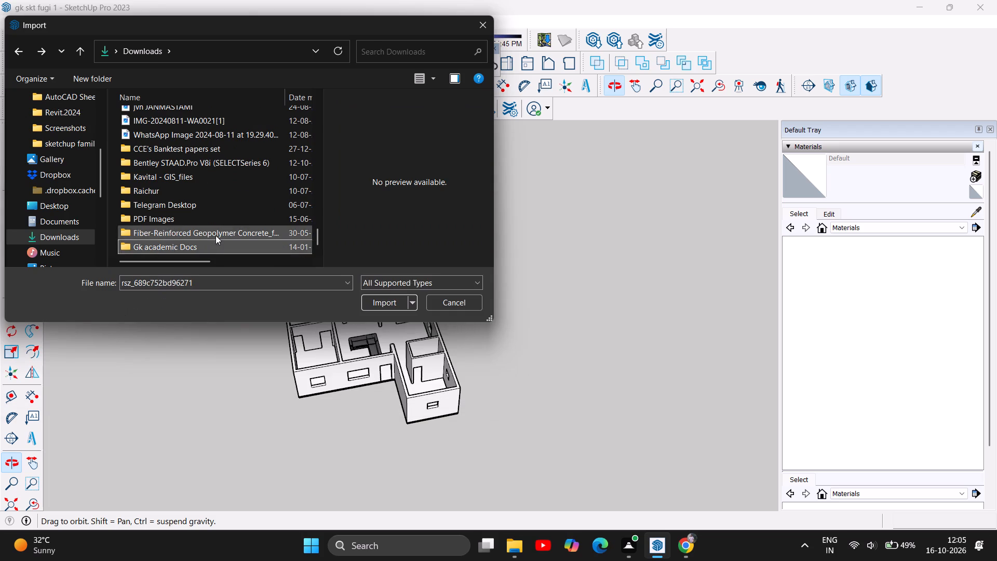
{"action": "left_click", "coordinate": [214, 235]}
{"action": "scroll", "coordinate": [202, 217], "scroll_direction": "up", "scroll_amount": 6}
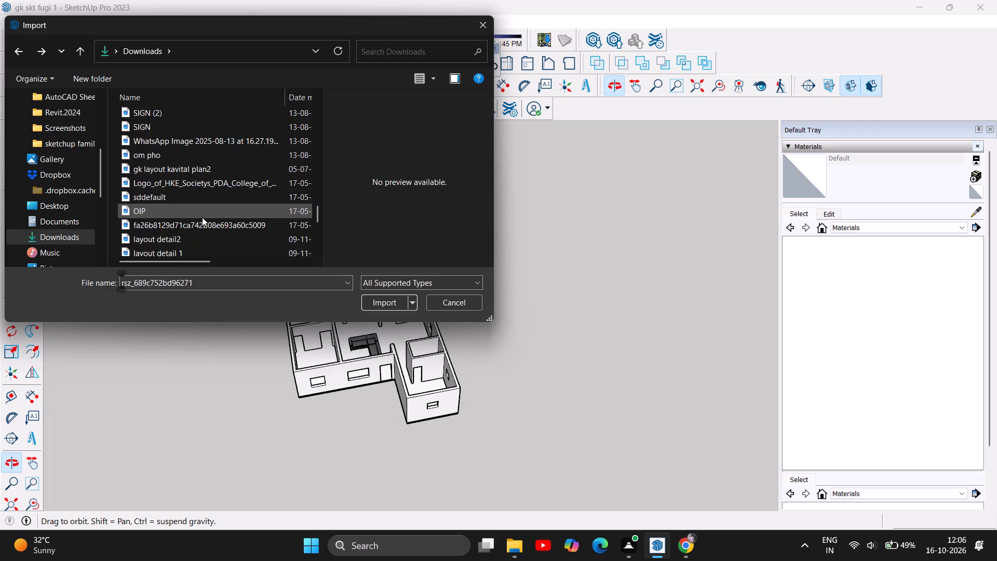
{"action": "scroll", "coordinate": [202, 217], "scroll_direction": "up", "scroll_amount": 1}
{"action": "scroll", "coordinate": [202, 217], "scroll_direction": "down", "scroll_amount": 7}
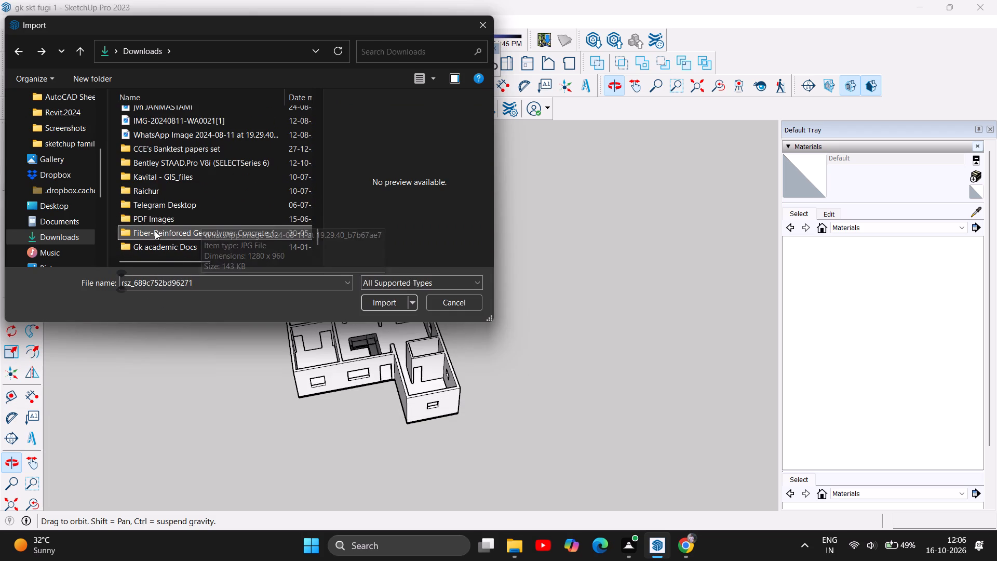
Look through the Dropbox cache, Gallery, sketchup familys, Screenshots and Pictures folders for a file to import.
{"action": "left_click", "coordinate": [72, 195]}
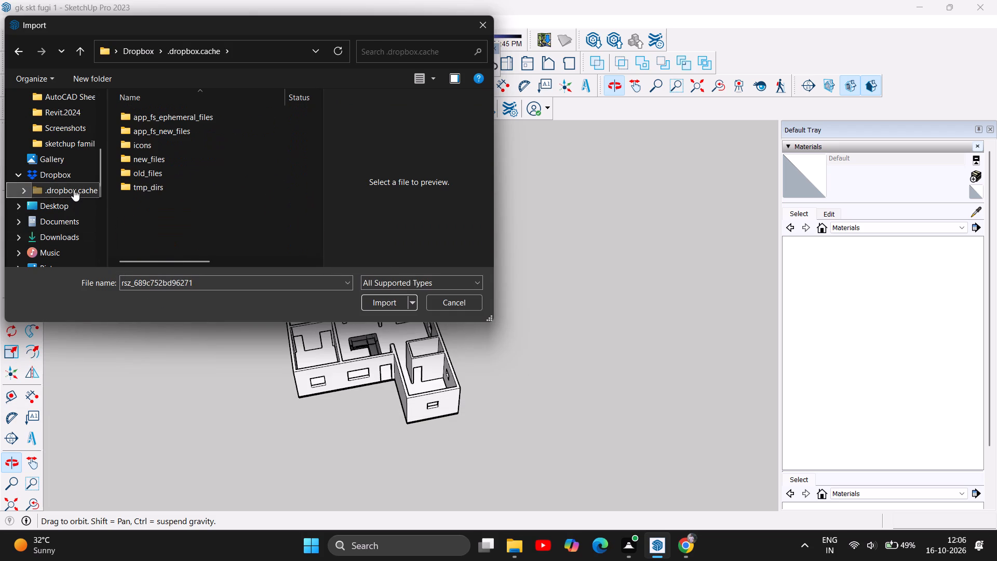
{"action": "double_click", "coordinate": [57, 162]}
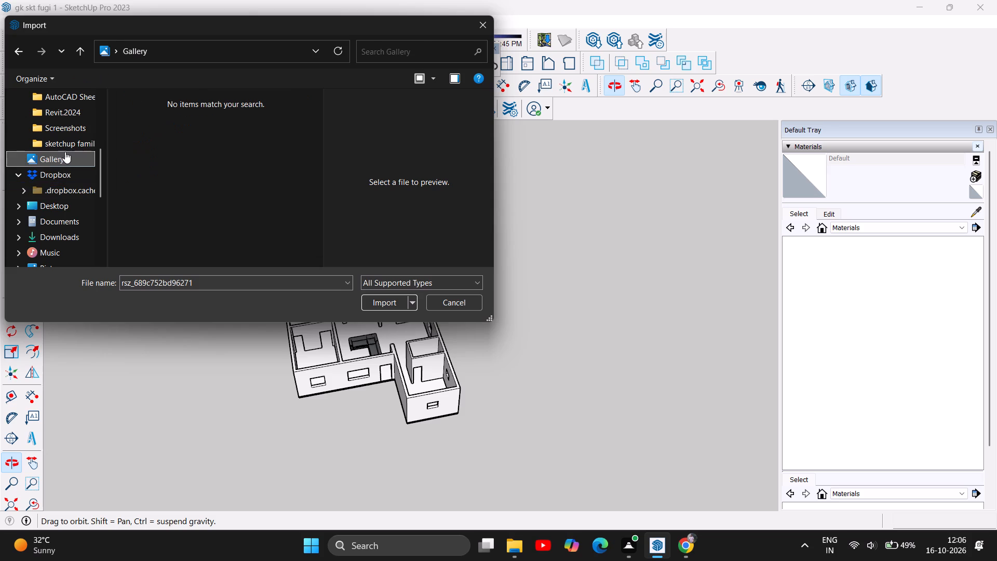
{"action": "left_click", "coordinate": [71, 146]}
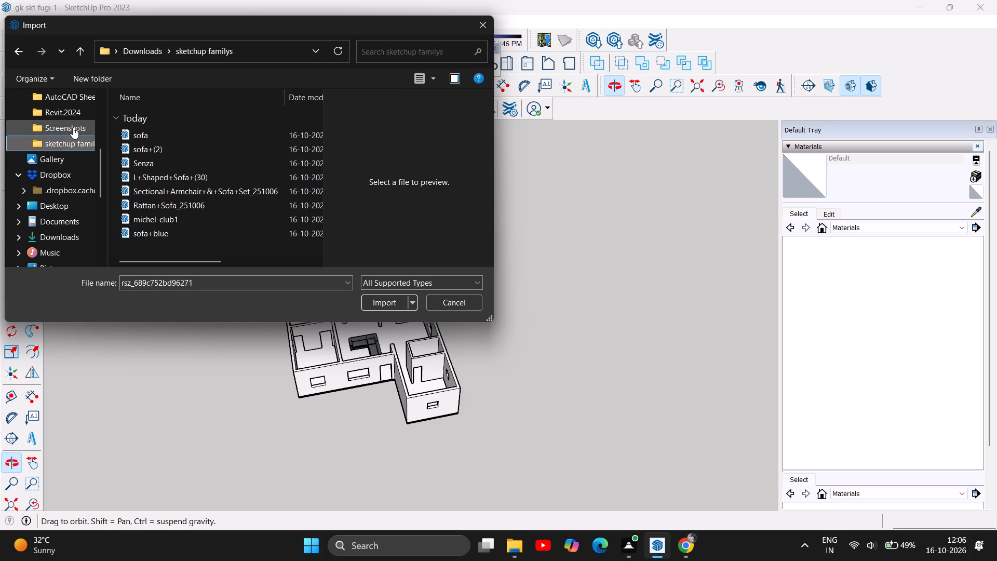
{"action": "left_click", "coordinate": [73, 127]}
{"action": "scroll", "coordinate": [65, 99], "scroll_direction": "up", "scroll_amount": 1}
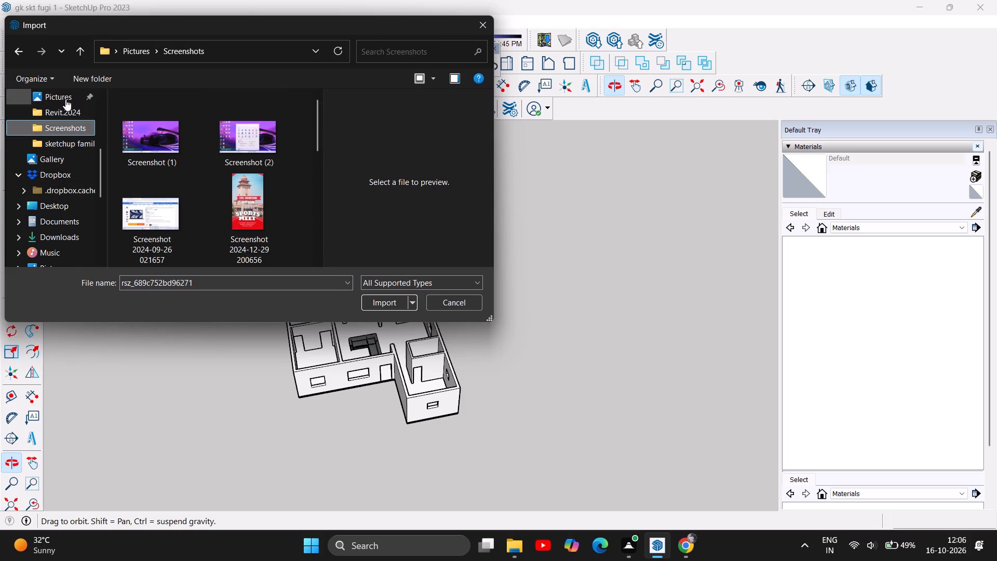
{"action": "scroll", "coordinate": [65, 99], "scroll_direction": "up", "scroll_amount": 1}
{"action": "double_click", "coordinate": [65, 141]}
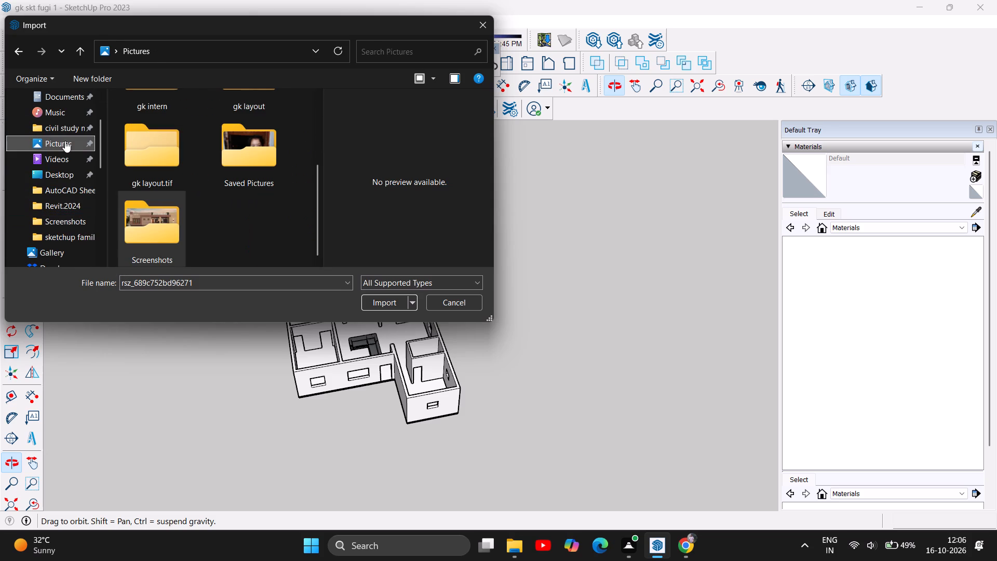
{"action": "scroll", "coordinate": [241, 218], "scroll_direction": "up", "scroll_amount": 2}
{"action": "scroll", "coordinate": [245, 207], "scroll_direction": "down", "scroll_amount": 1}
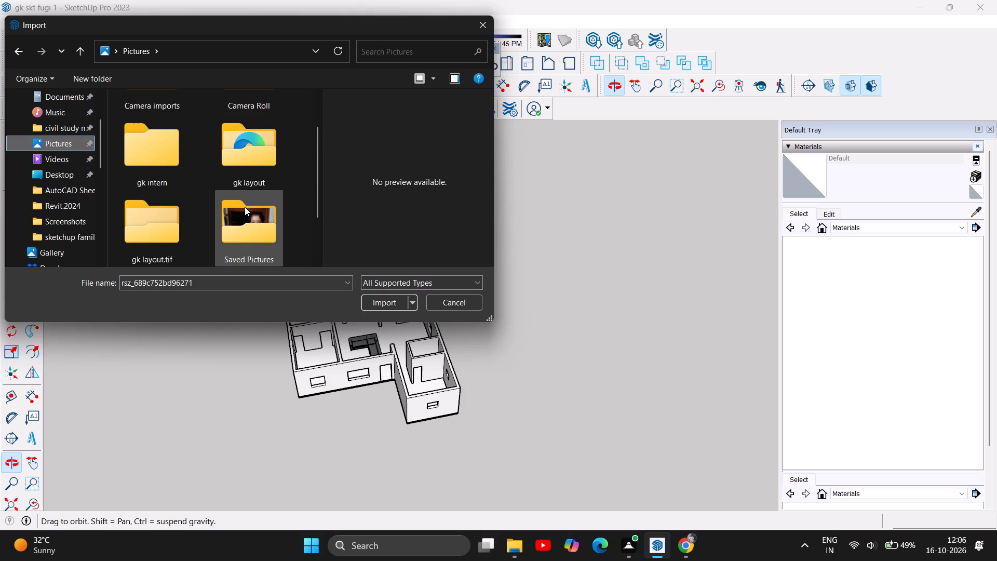
{"action": "scroll", "coordinate": [245, 207], "scroll_direction": "down", "scroll_amount": 2}
Import the First Floor Plan file from the civil study materials folder, checking the Enscape image previews first.
{"action": "double_click", "coordinate": [70, 127]}
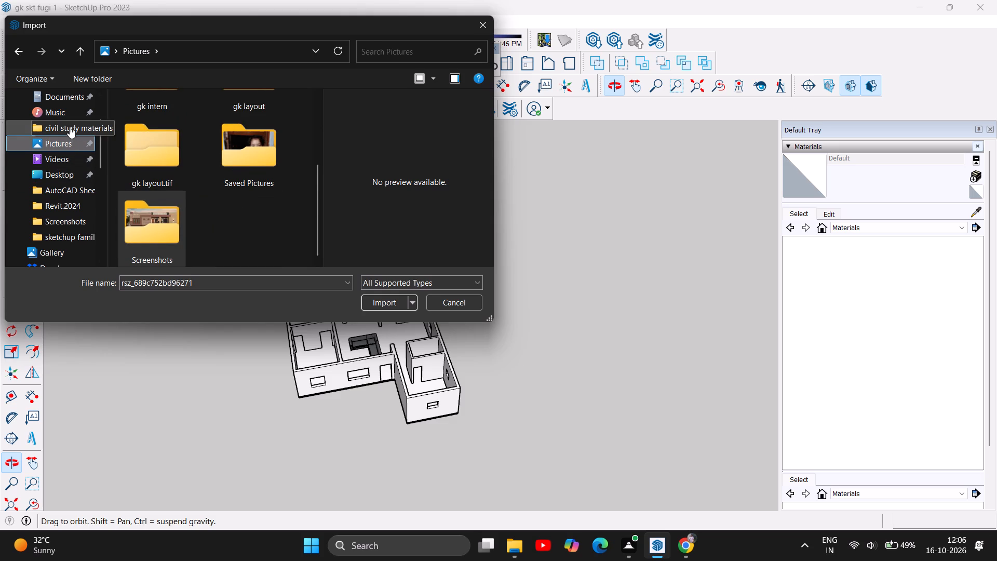
{"action": "left_click", "coordinate": [53, 113]}
{"action": "left_click", "coordinate": [59, 125]}
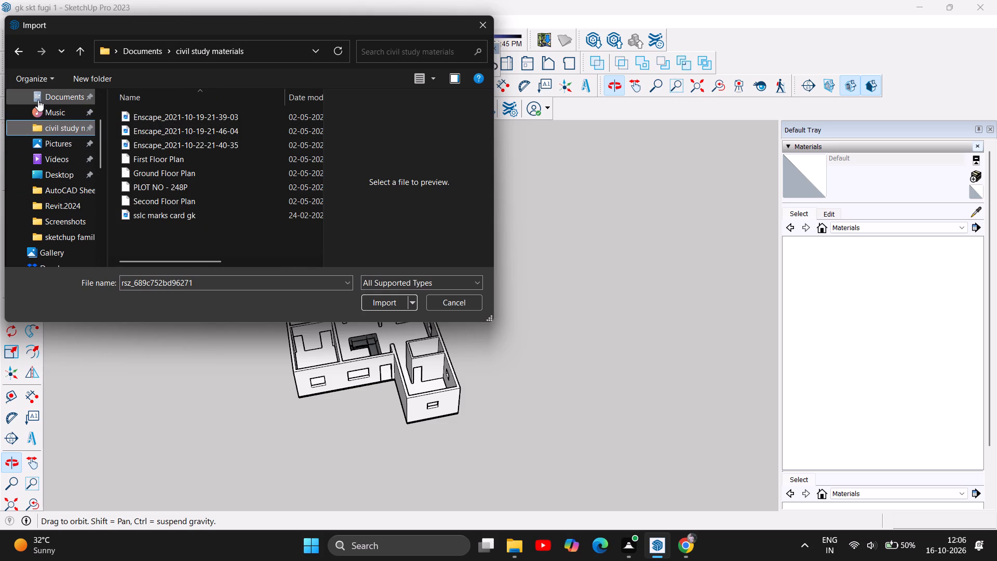
{"action": "scroll", "coordinate": [38, 100], "scroll_direction": "up", "scroll_amount": 1}
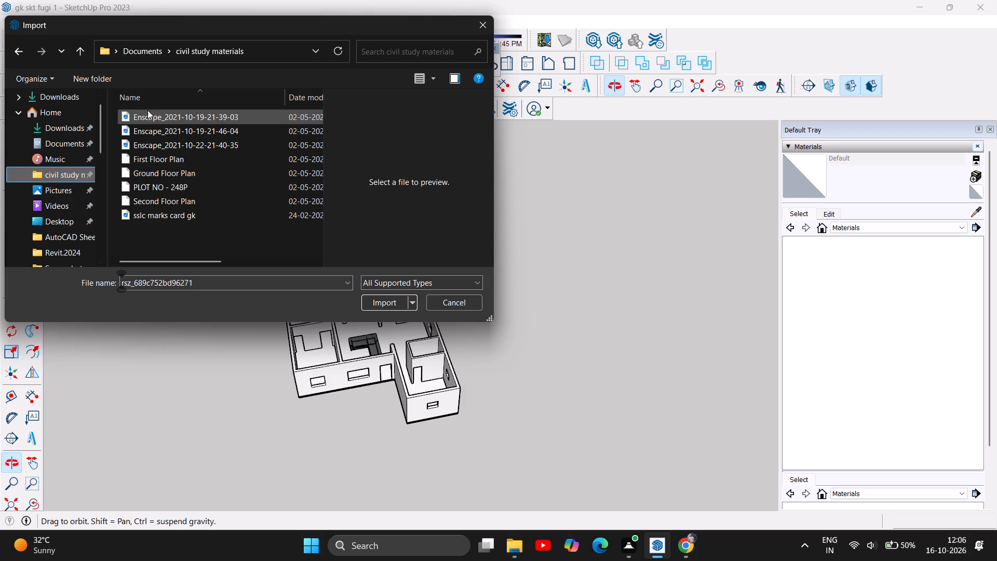
{"action": "left_click", "coordinate": [149, 117]}
{"action": "left_click", "coordinate": [148, 127]}
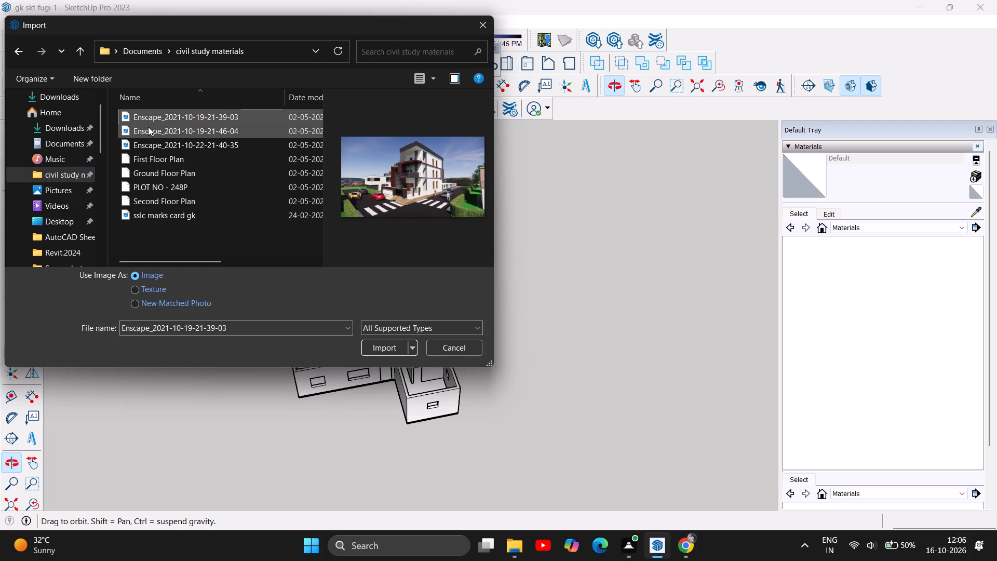
{"action": "left_click", "coordinate": [154, 139]}
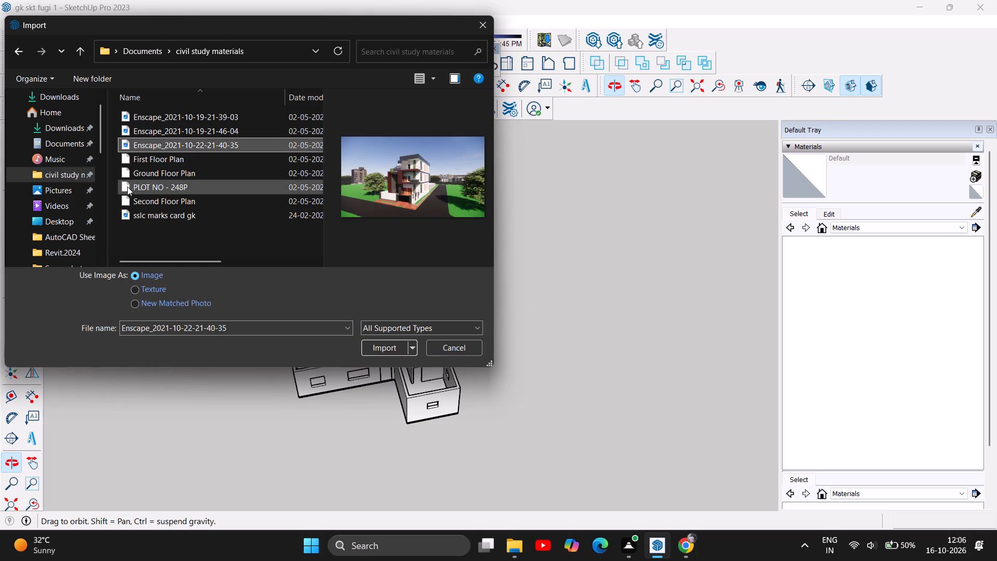
{"action": "double_click", "coordinate": [150, 161]}
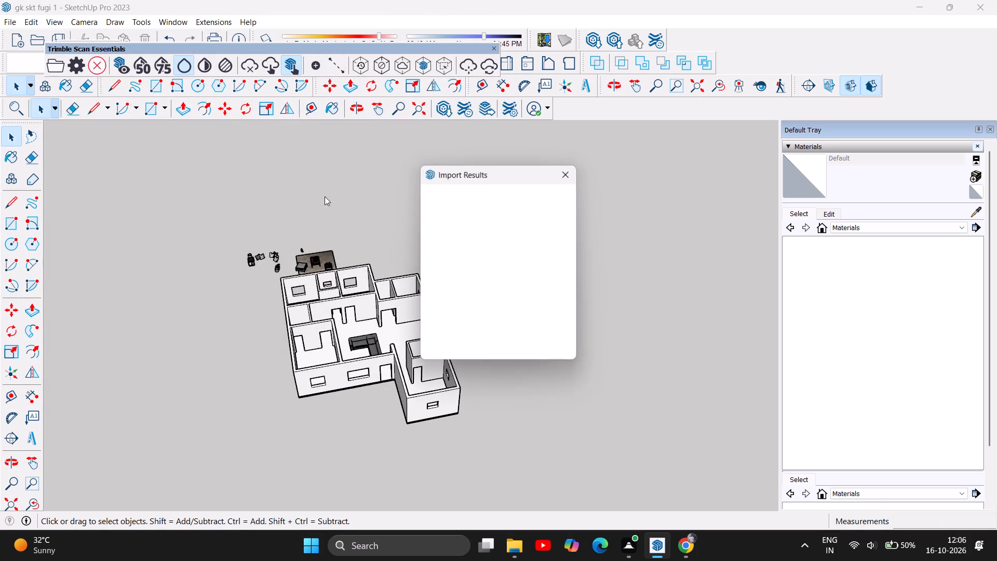
{"action": "left_click", "coordinate": [548, 349]}
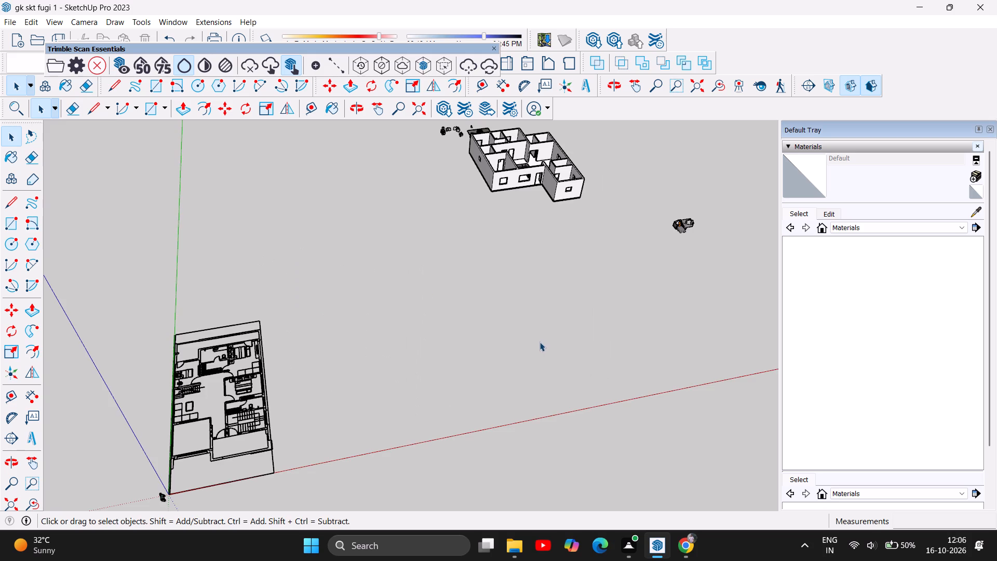
Examine the imported floor plan near the origin, down to the wardrobe and bathroom beside the staircase.
{"action": "scroll", "coordinate": [485, 389], "scroll_direction": "down", "scroll_amount": 5}
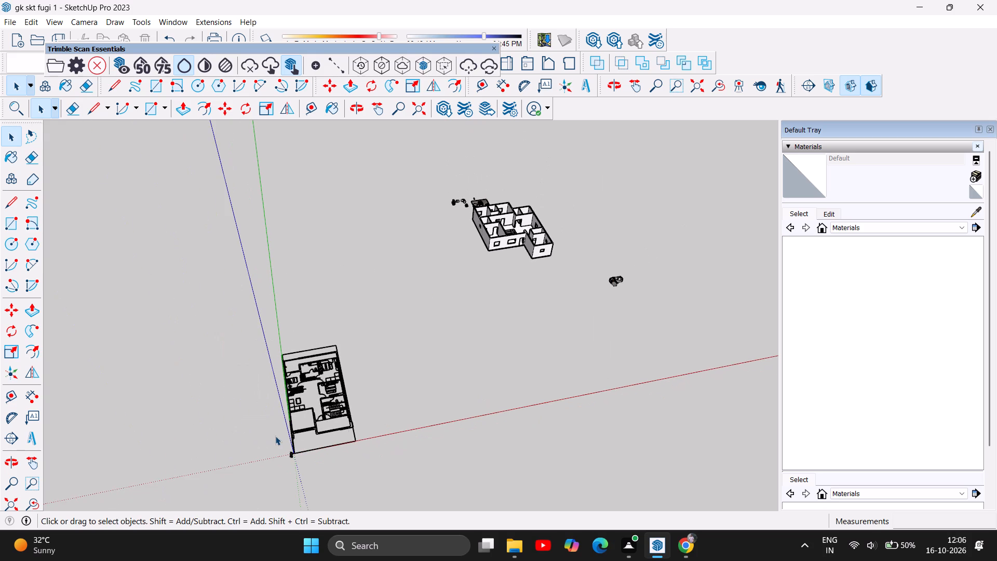
{"action": "scroll", "coordinate": [275, 436], "scroll_direction": "down", "scroll_amount": 5}
{"action": "scroll", "coordinate": [550, 281], "scroll_direction": "up", "scroll_amount": 2}
{"action": "scroll", "coordinate": [234, 472], "scroll_direction": "up", "scroll_amount": 6}
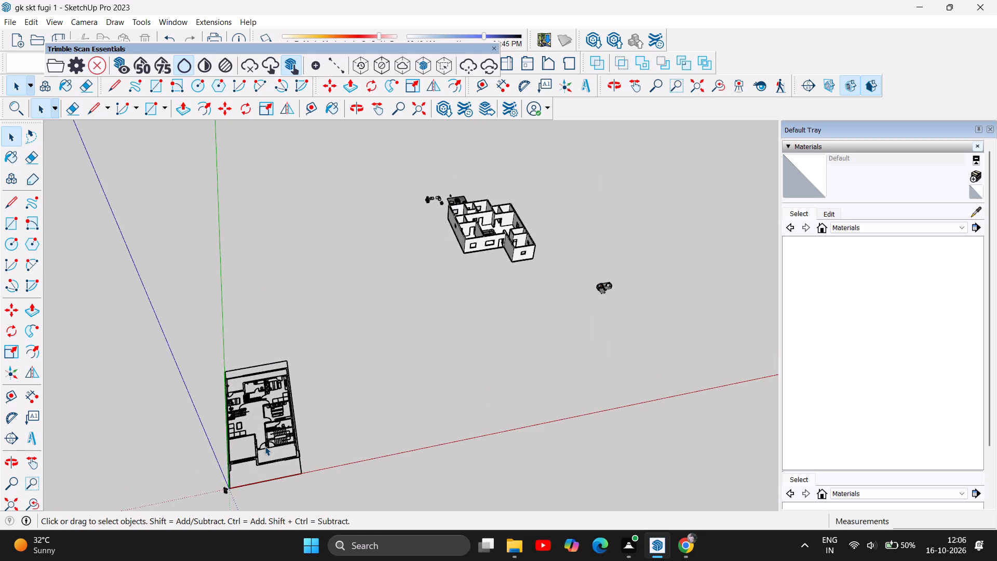
{"action": "scroll", "coordinate": [265, 446], "scroll_direction": "up", "scroll_amount": 17}
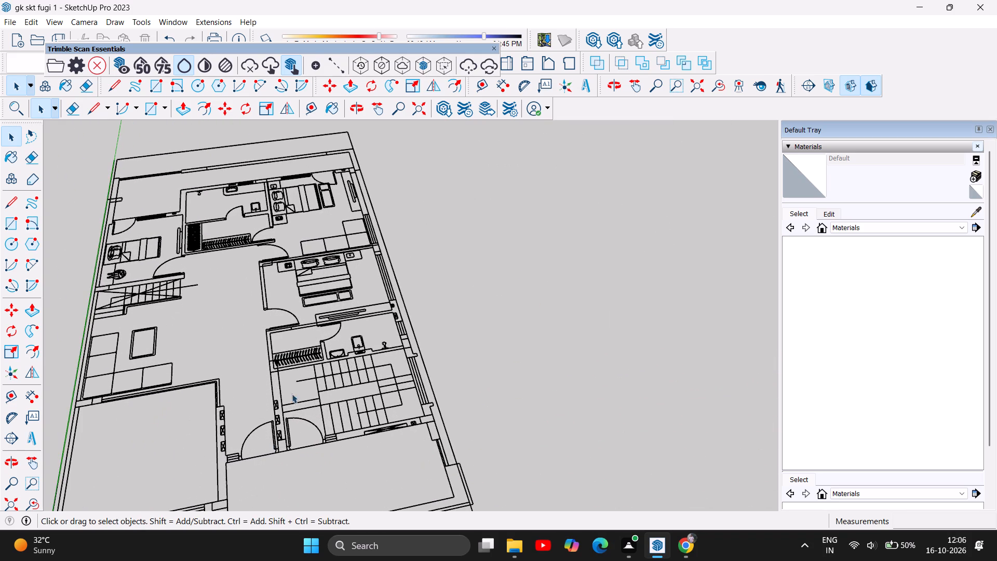
{"action": "scroll", "coordinate": [298, 352], "scroll_direction": "up", "scroll_amount": 4}
{"action": "scroll", "coordinate": [363, 333], "scroll_direction": "down", "scroll_amount": 5}
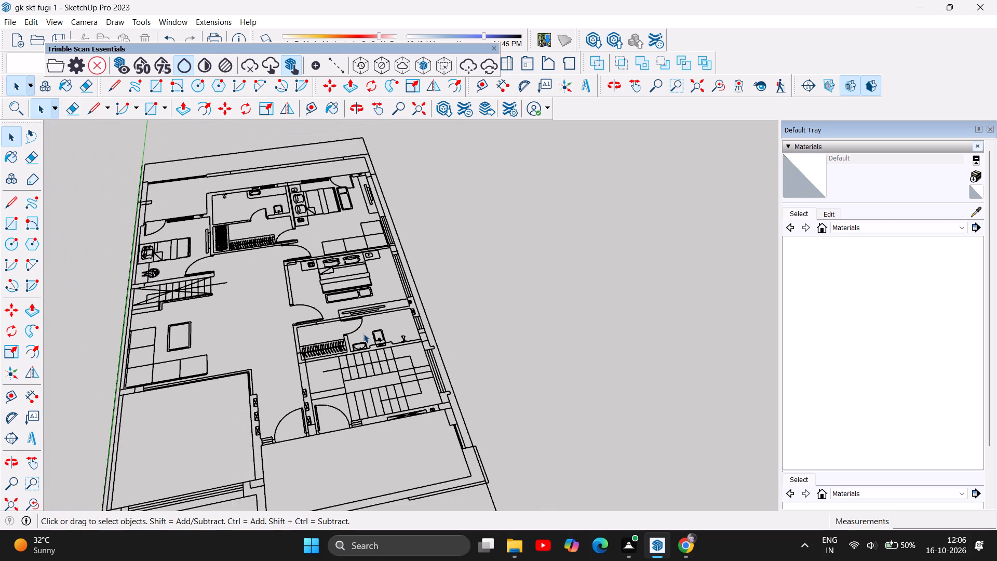
{"action": "scroll", "coordinate": [361, 338], "scroll_direction": "down", "scroll_amount": 6}
{"action": "scroll", "coordinate": [386, 335], "scroll_direction": "up", "scroll_amount": 8}
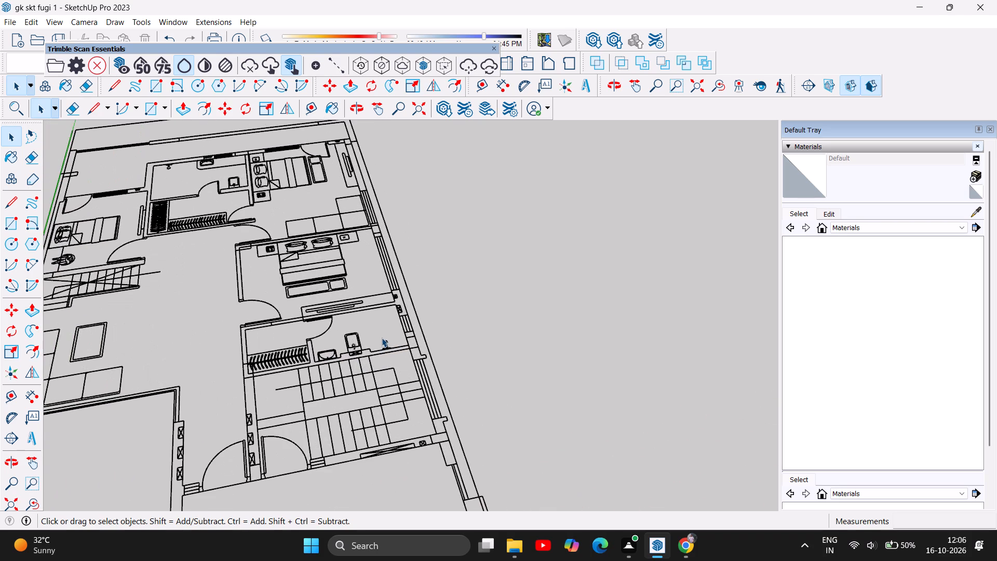
{"action": "scroll", "coordinate": [376, 375], "scroll_direction": "down", "scroll_amount": 4}
{"action": "scroll", "coordinate": [345, 353], "scroll_direction": "up", "scroll_amount": 5}
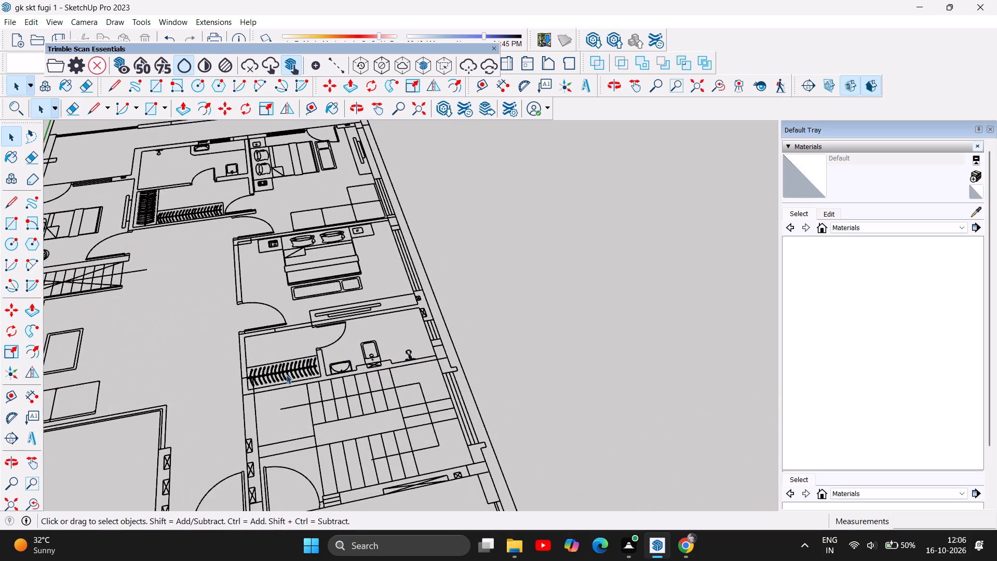
{"action": "scroll", "coordinate": [286, 375], "scroll_direction": "up", "scroll_amount": 15}
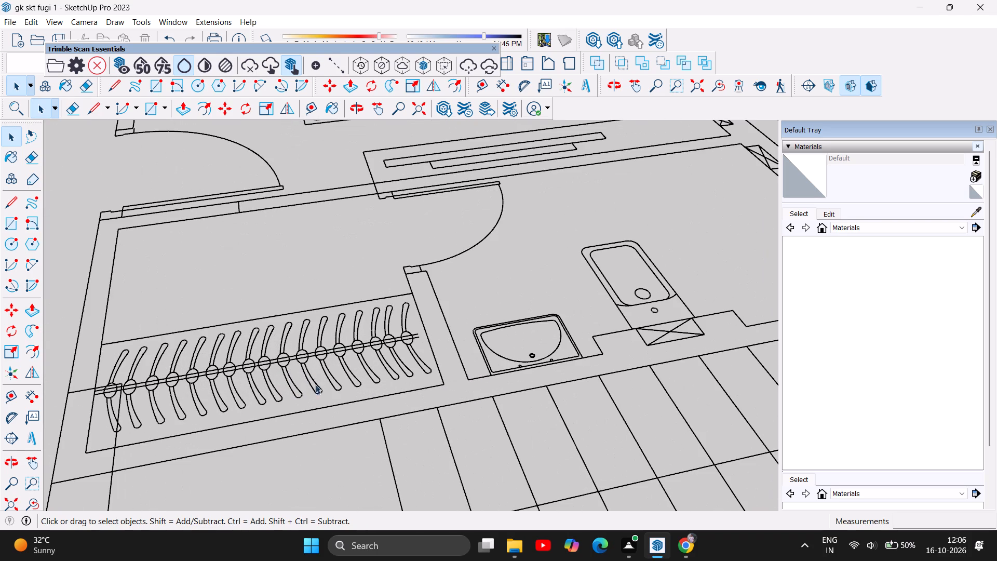
Examine the floor plan's other dressing area with its L-shaped wardrobes and adjoining bathroom, and its position relative to the house.
{"action": "scroll", "coordinate": [330, 440], "scroll_direction": "down", "scroll_amount": 20}
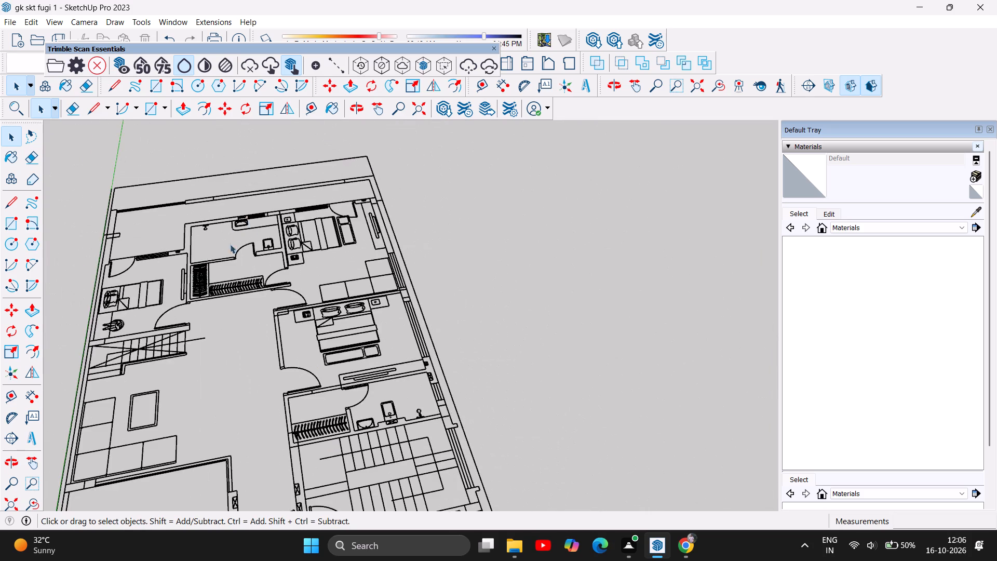
{"action": "scroll", "coordinate": [226, 262], "scroll_direction": "up", "scroll_amount": 12}
{"action": "scroll", "coordinate": [206, 313], "scroll_direction": "up", "scroll_amount": 6}
{"action": "scroll", "coordinate": [206, 313], "scroll_direction": "down", "scroll_amount": 7}
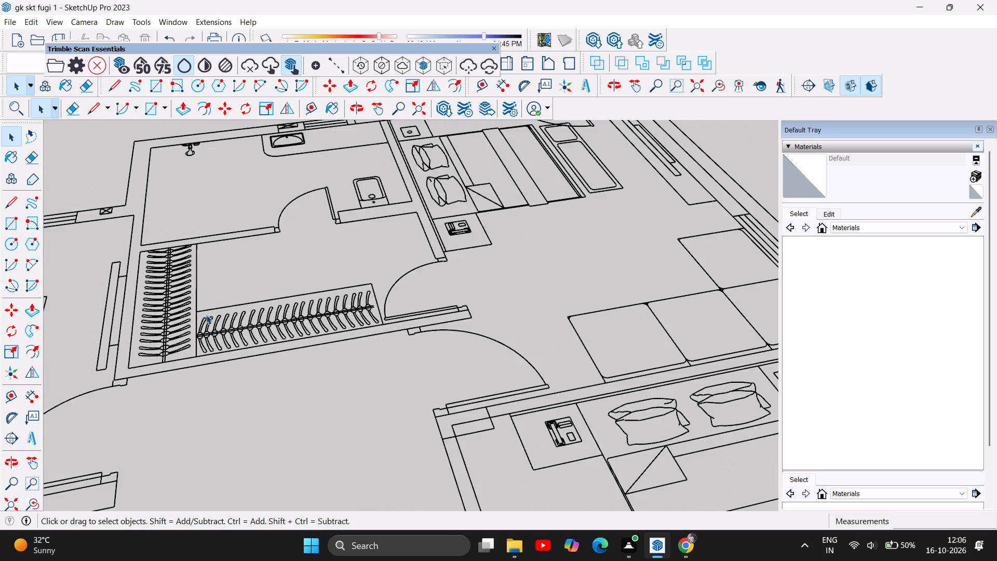
{"action": "scroll", "coordinate": [206, 315], "scroll_direction": "down", "scroll_amount": 14}
{"action": "scroll", "coordinate": [206, 315], "scroll_direction": "down", "scroll_amount": 14}
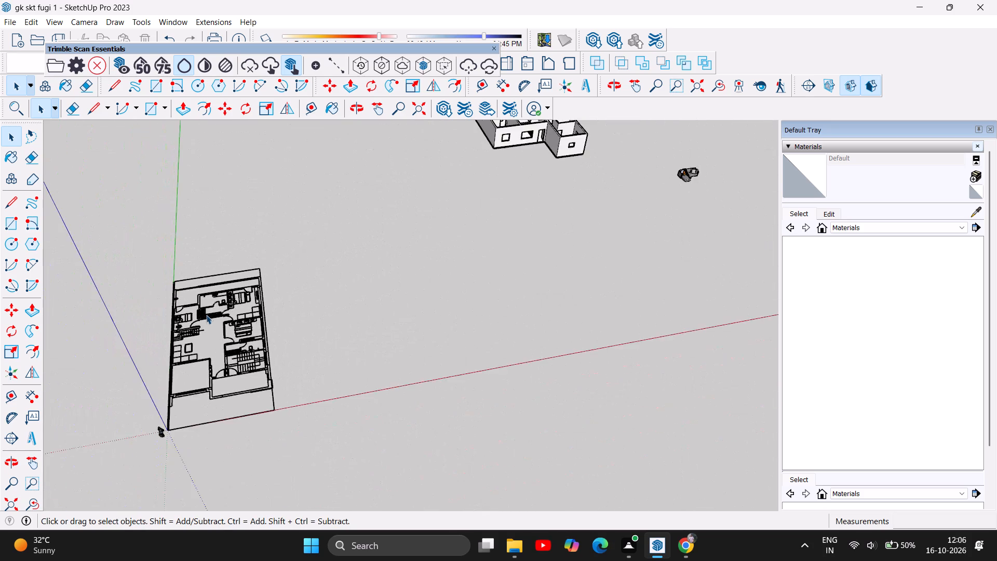
{"action": "scroll", "coordinate": [196, 335], "scroll_direction": "down", "scroll_amount": 8}
Inspect the house model's room layout and the L-shaped sofa from above.
{"action": "scroll", "coordinate": [454, 146], "scroll_direction": "up", "scroll_amount": 10}
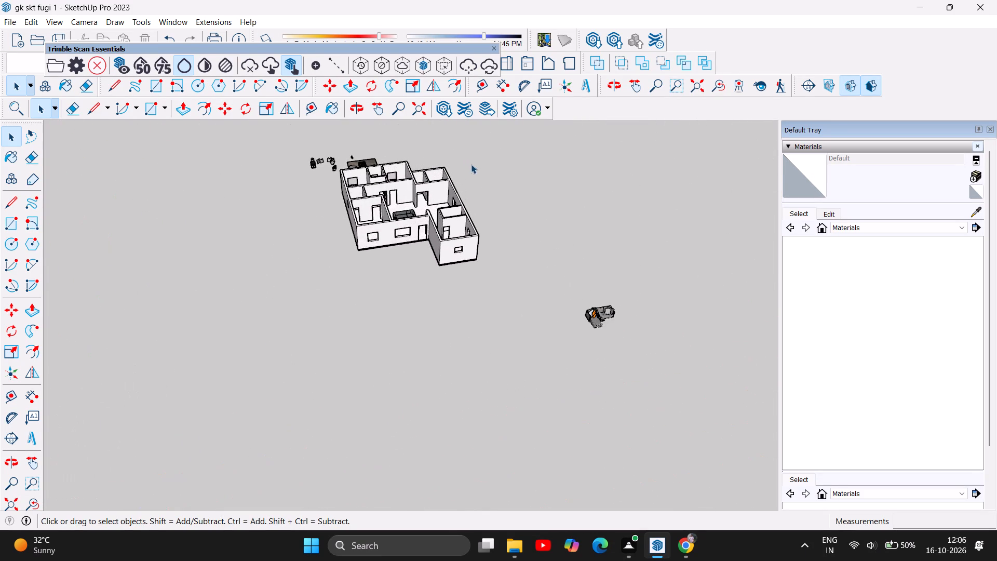
{"action": "scroll", "coordinate": [483, 178], "scroll_direction": "up", "scroll_amount": 5}
{"action": "left_click", "coordinate": [362, 110]}
{"action": "left_click_drag", "start_coordinate": [458, 216], "coordinate": [435, 296]}
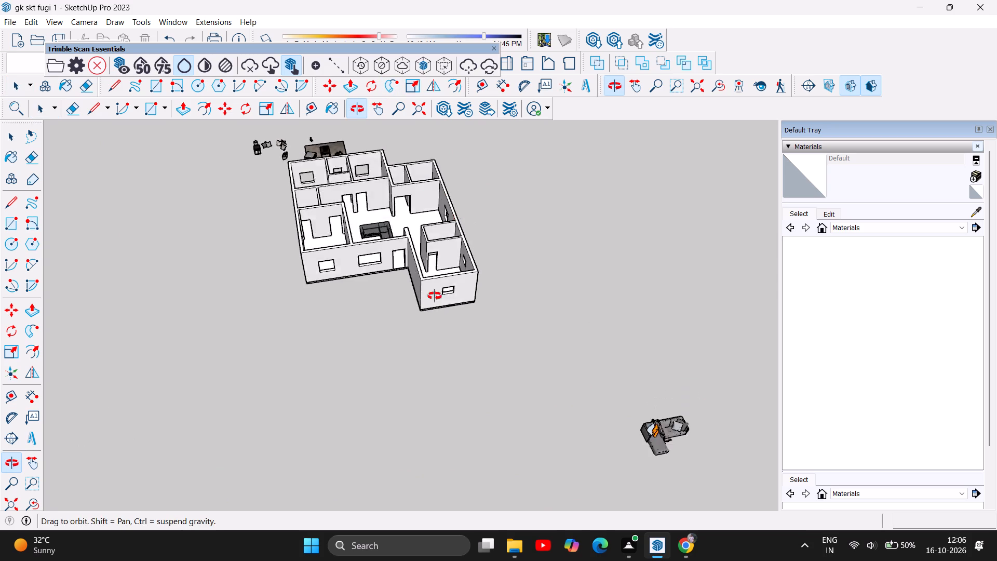
{"action": "left_click_drag", "start_coordinate": [435, 296], "coordinate": [404, 364]}
{"action": "scroll", "coordinate": [384, 364], "scroll_direction": "down", "scroll_amount": 5}
{"action": "scroll", "coordinate": [400, 246], "scroll_direction": "up", "scroll_amount": 4}
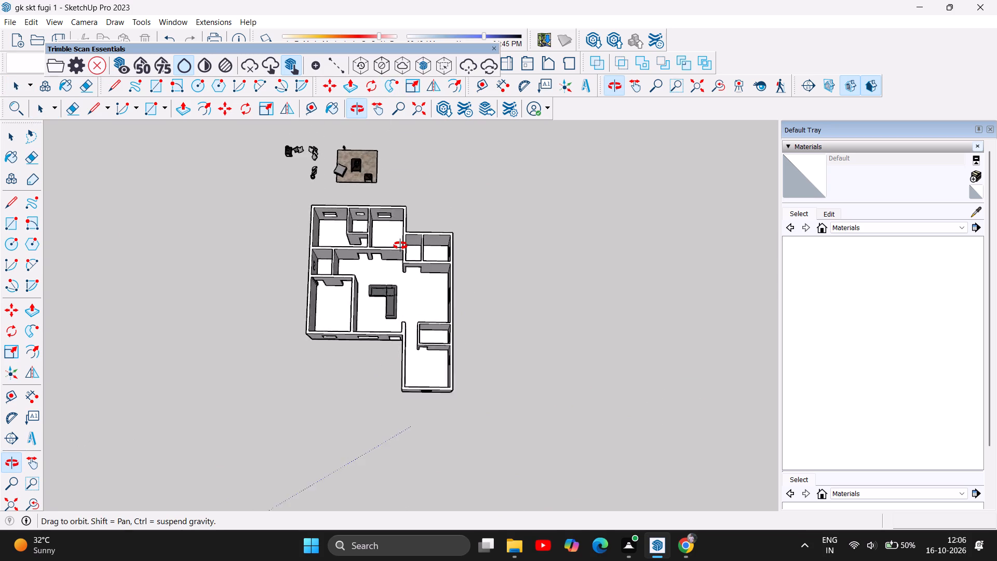
{"action": "scroll", "coordinate": [408, 279], "scroll_direction": "up", "scroll_amount": 6}
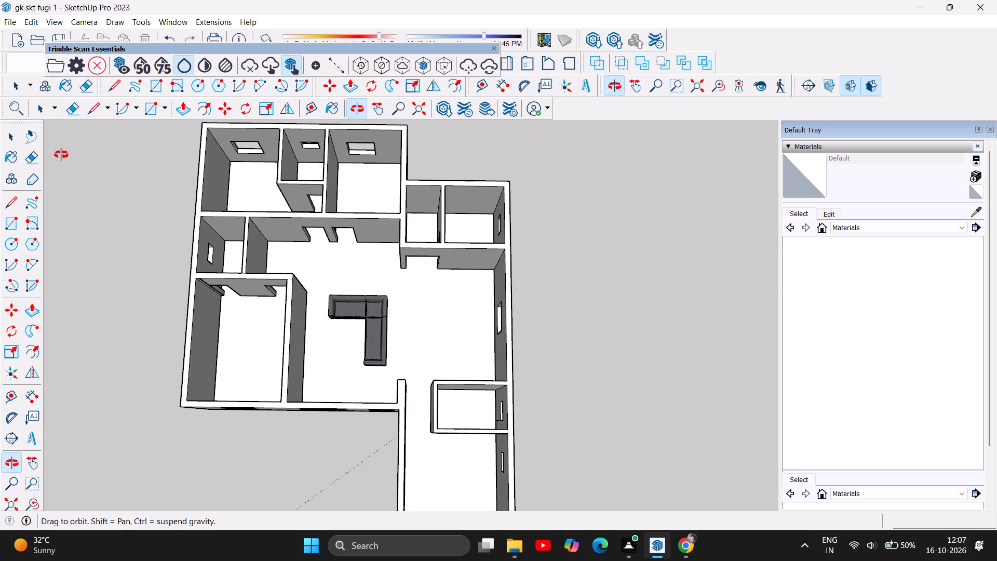
Browse the network location and the Windows-SSD (C:) drive for a file to import into the model.
{"action": "left_click", "coordinate": [16, 23]}
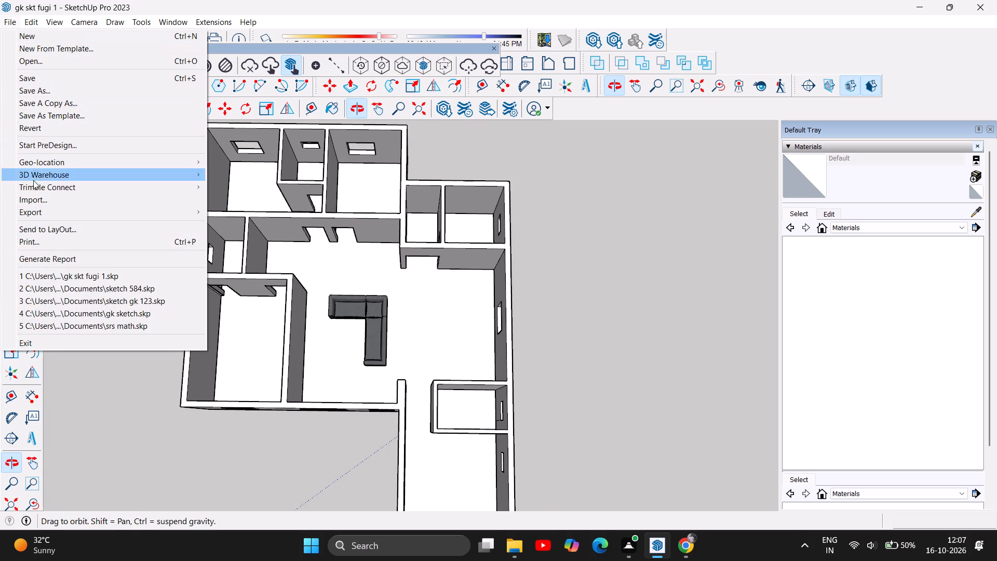
{"action": "left_click", "coordinate": [58, 199]}
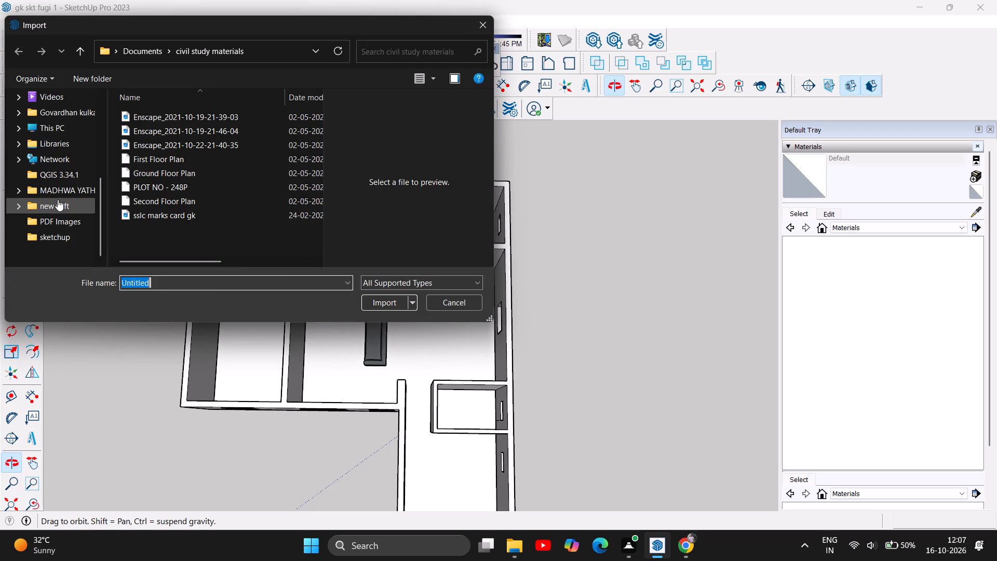
{"action": "double_click", "coordinate": [42, 170]}
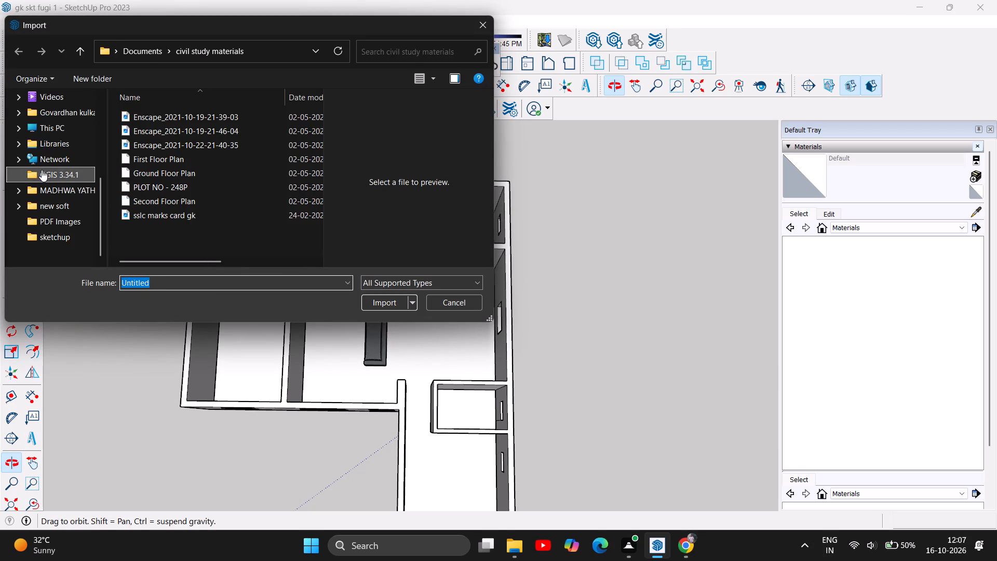
{"action": "double_click", "coordinate": [52, 162]}
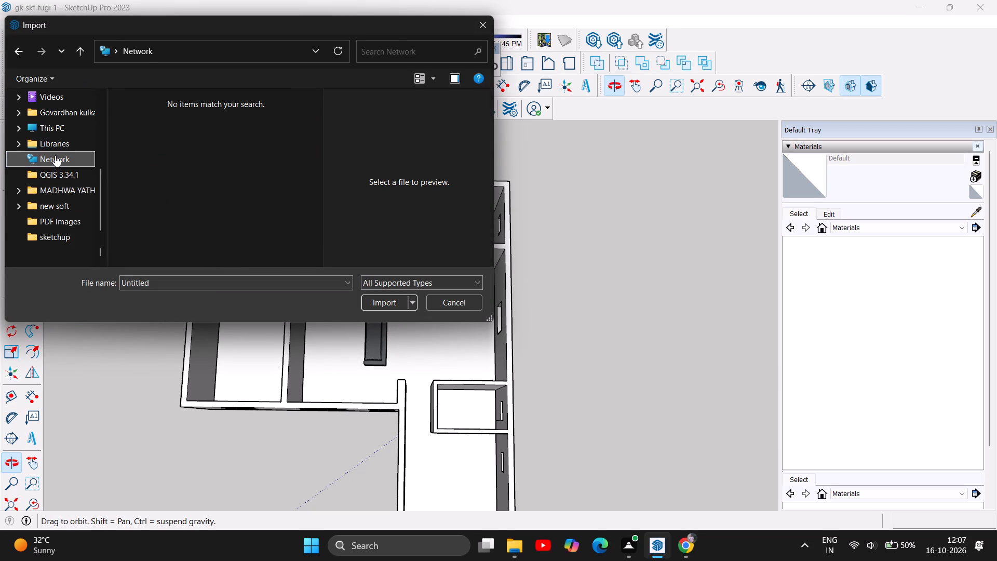
{"action": "left_click", "coordinate": [66, 145]}
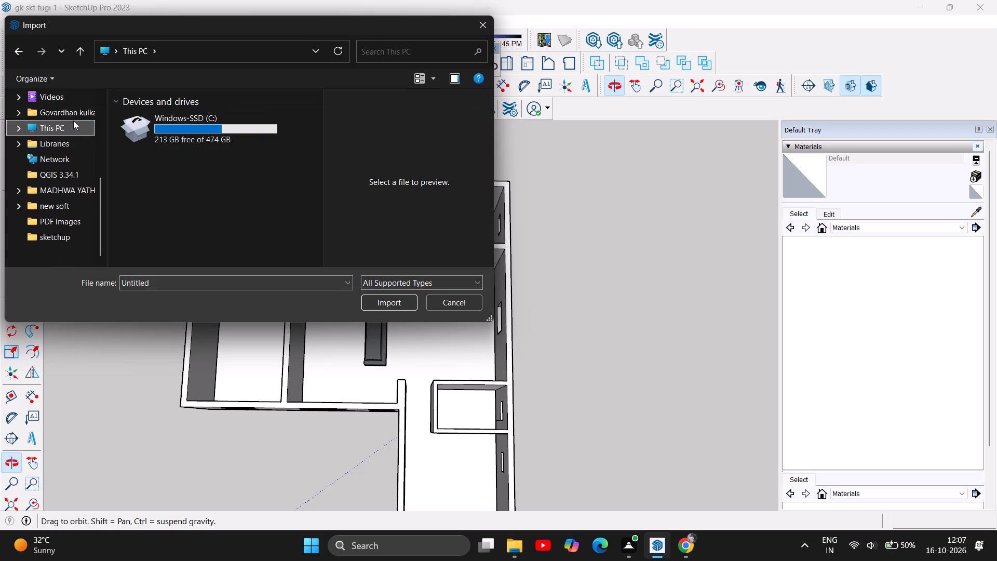
{"action": "double_click", "coordinate": [169, 136]}
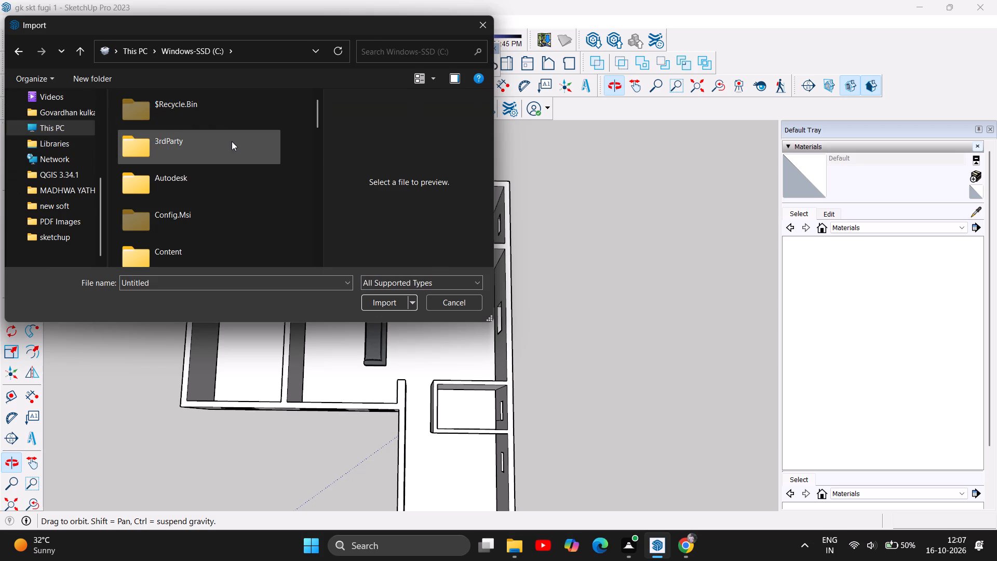
{"action": "scroll", "coordinate": [232, 149], "scroll_direction": "down", "scroll_amount": 5}
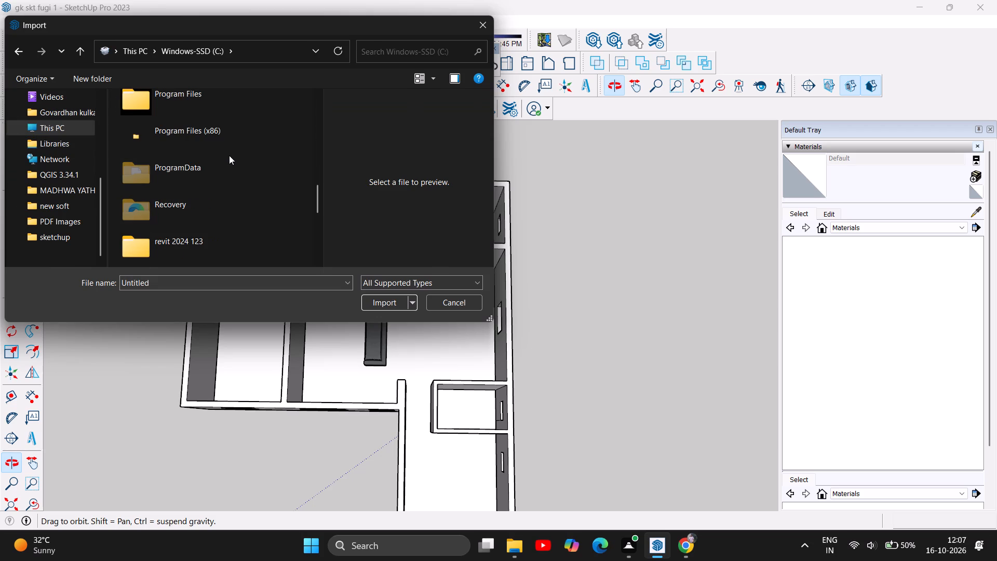
{"action": "scroll", "coordinate": [229, 155], "scroll_direction": "down", "scroll_amount": 3}
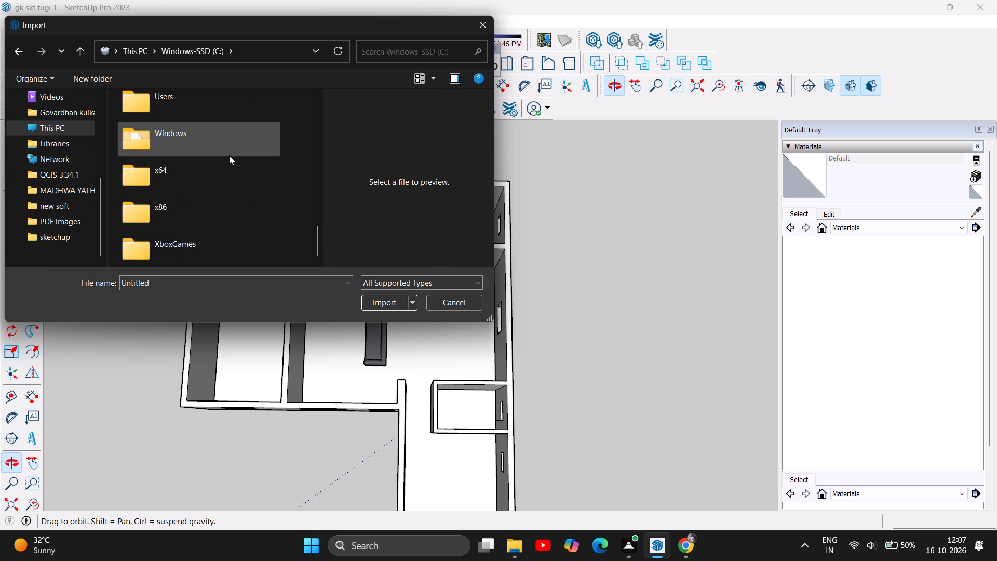
{"action": "scroll", "coordinate": [229, 155], "scroll_direction": "down", "scroll_amount": 6}
{"action": "scroll", "coordinate": [201, 228], "scroll_direction": "down", "scroll_amount": 2}
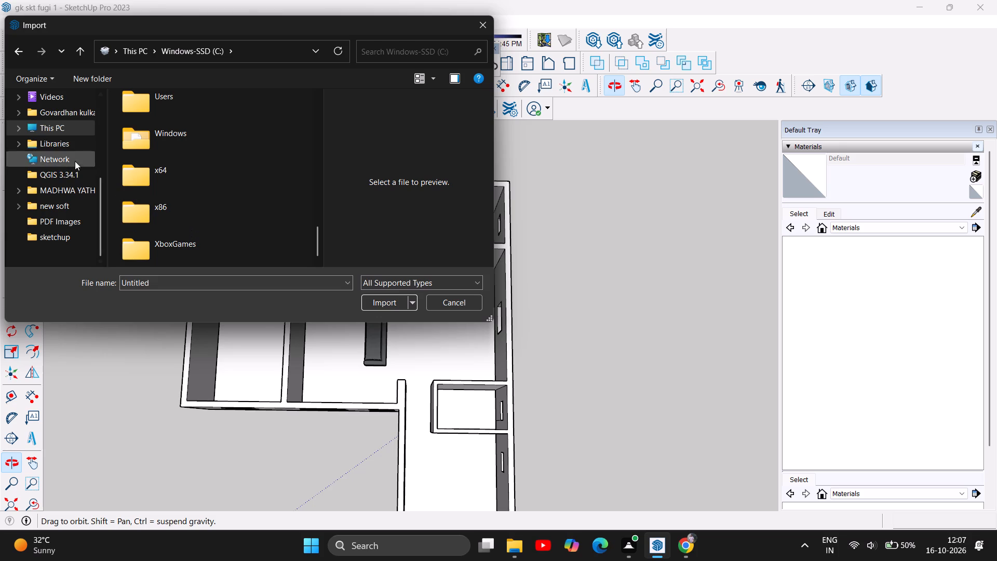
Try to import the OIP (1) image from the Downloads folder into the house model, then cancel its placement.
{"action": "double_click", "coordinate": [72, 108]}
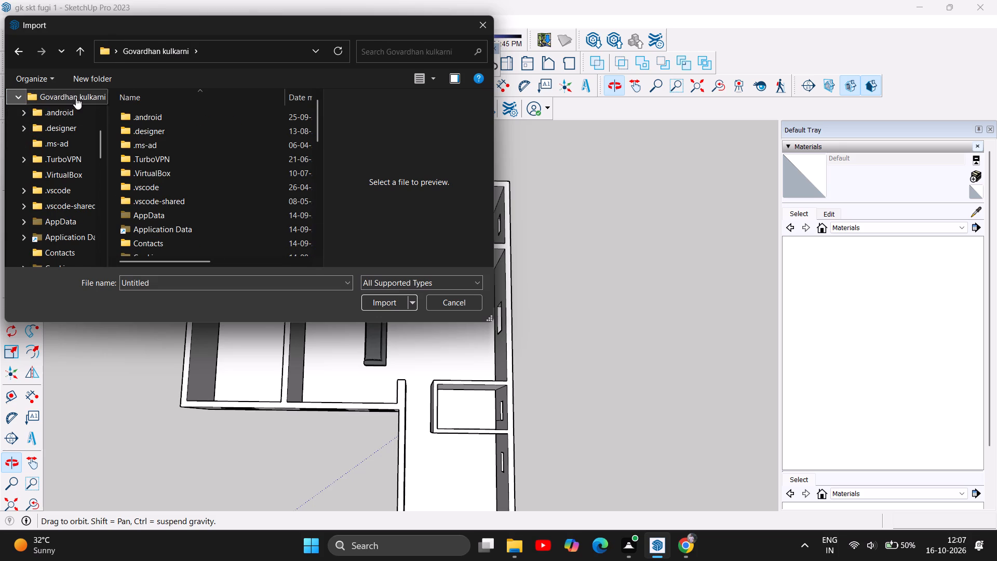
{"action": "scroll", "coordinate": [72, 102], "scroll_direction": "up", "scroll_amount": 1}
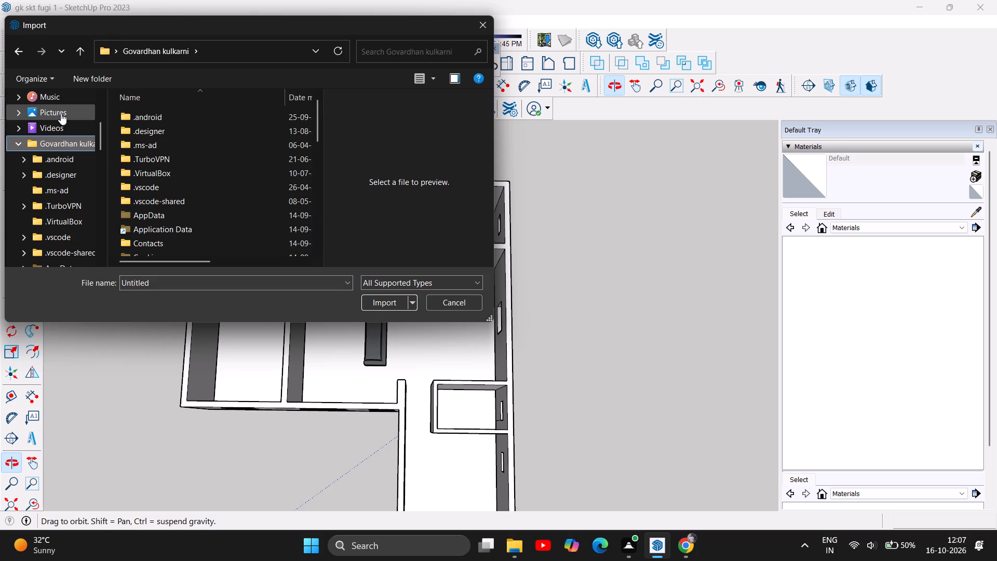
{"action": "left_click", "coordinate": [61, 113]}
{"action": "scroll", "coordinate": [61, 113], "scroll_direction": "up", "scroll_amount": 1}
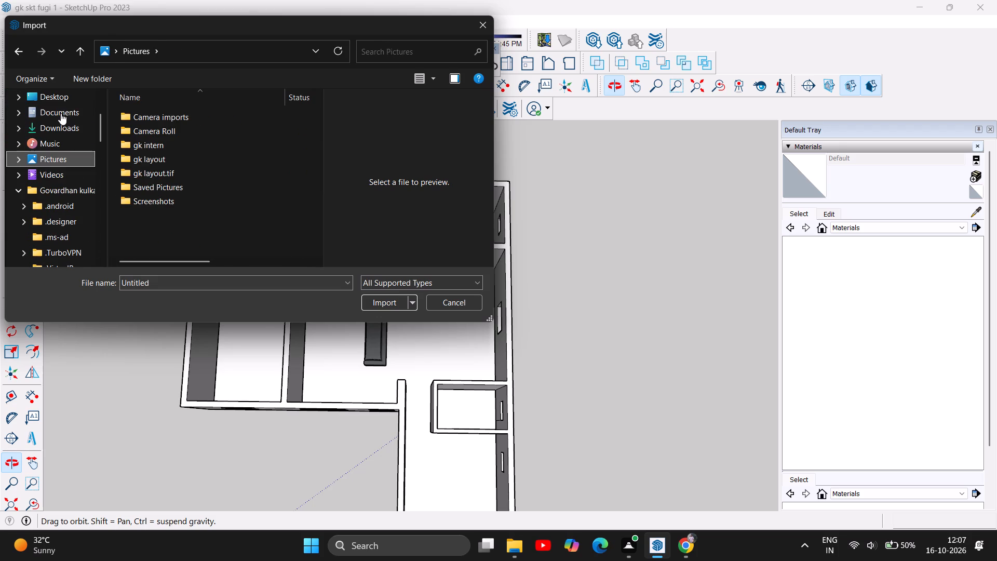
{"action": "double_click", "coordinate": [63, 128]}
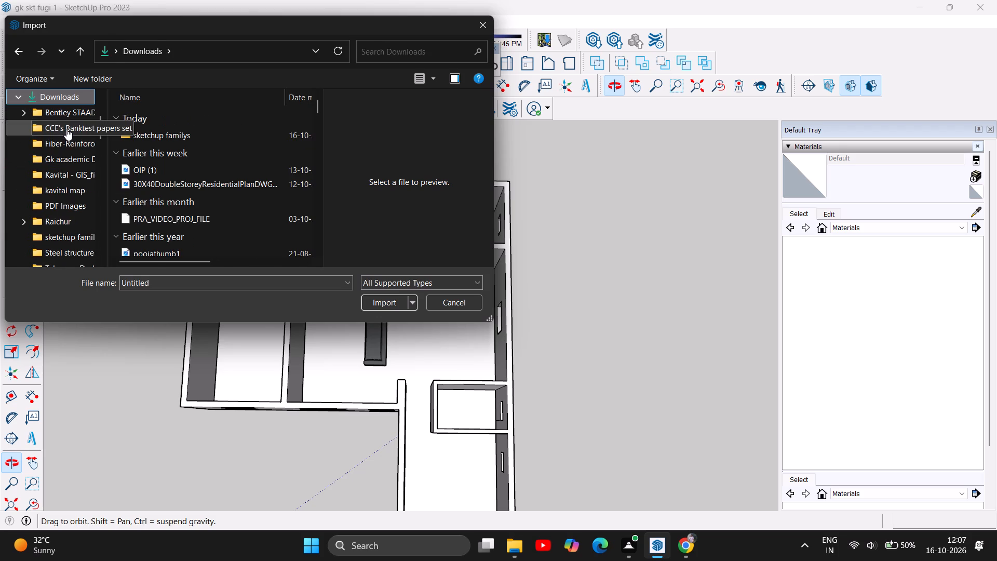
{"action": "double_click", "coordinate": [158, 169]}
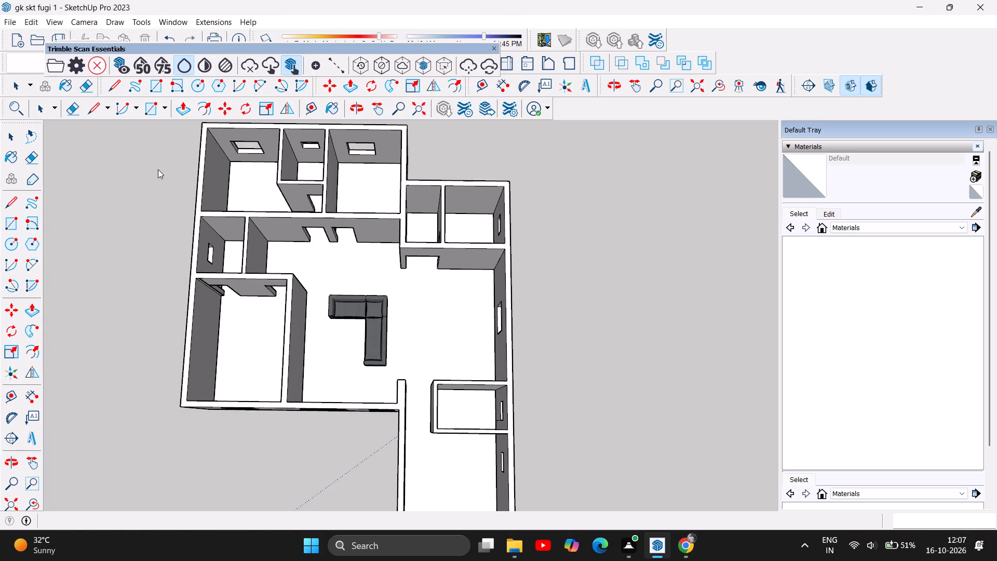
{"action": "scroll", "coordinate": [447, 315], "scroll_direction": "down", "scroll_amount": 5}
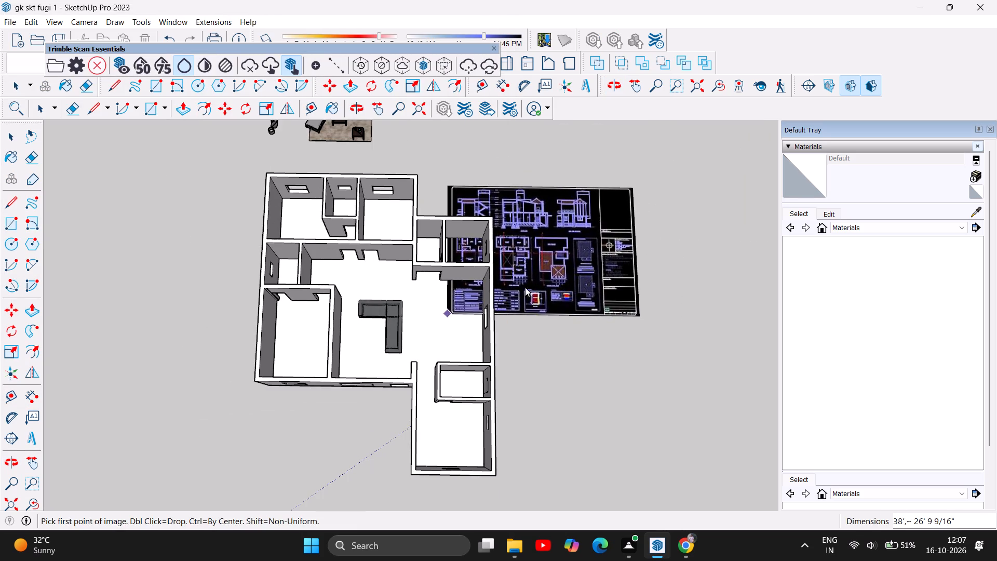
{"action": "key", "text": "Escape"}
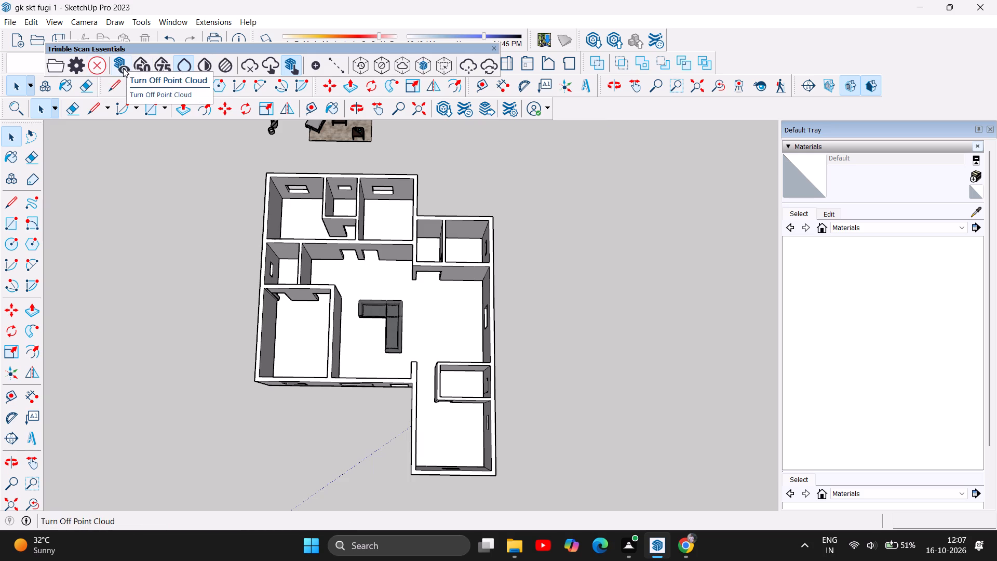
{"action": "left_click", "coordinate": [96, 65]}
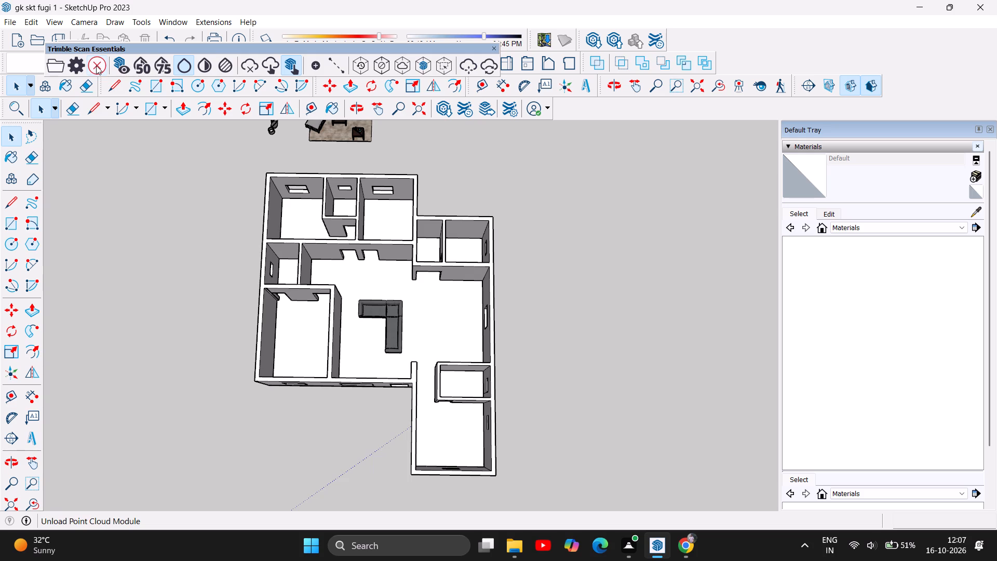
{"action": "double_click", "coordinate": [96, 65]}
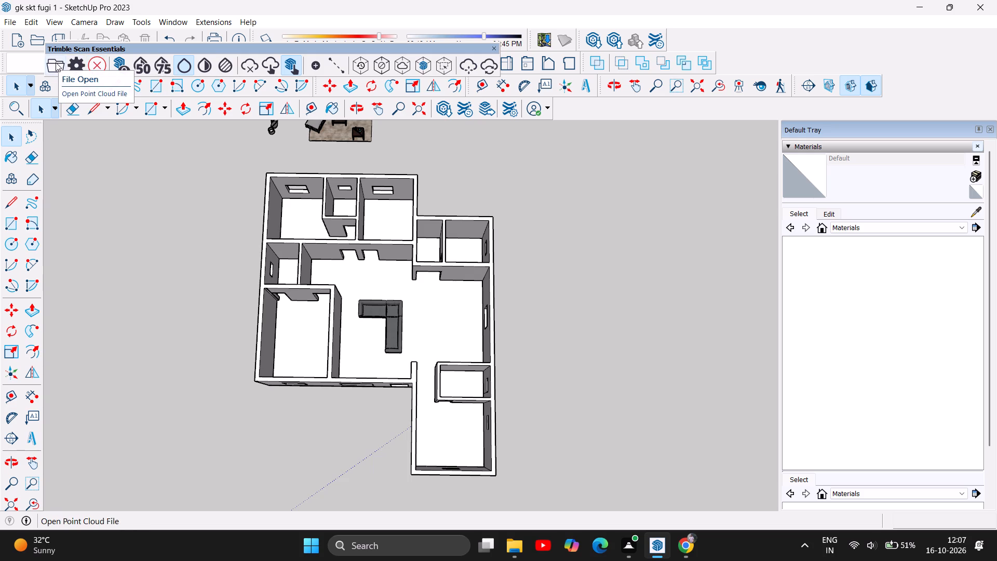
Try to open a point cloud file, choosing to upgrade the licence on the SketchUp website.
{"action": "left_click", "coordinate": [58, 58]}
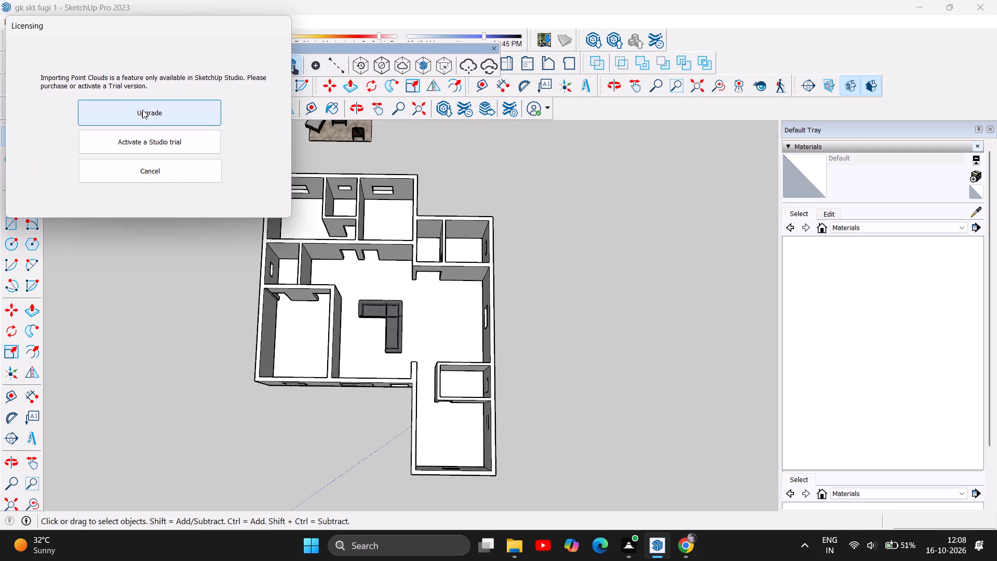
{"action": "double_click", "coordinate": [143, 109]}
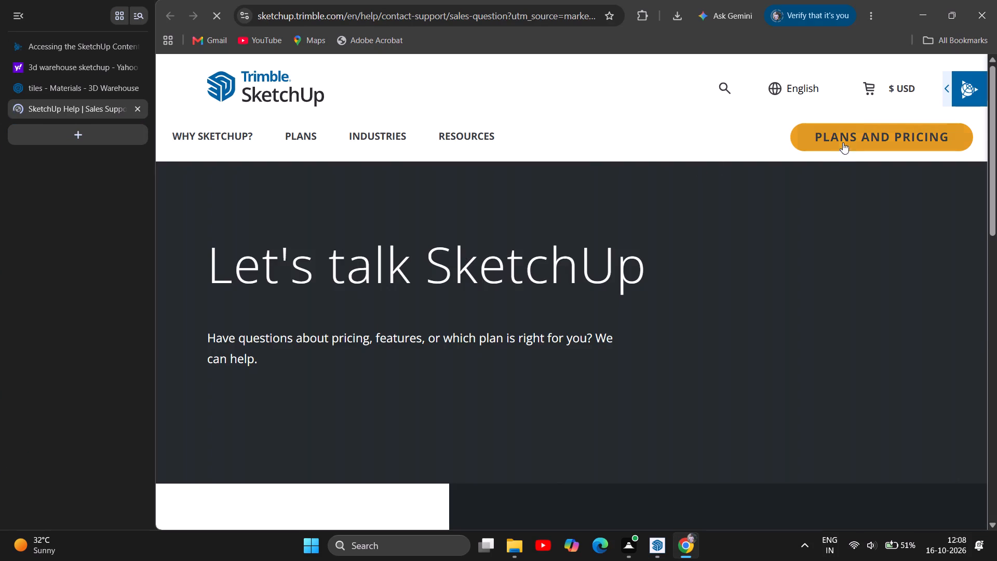
Search the SketchUp website for tiles and look through the listed articles.
{"action": "double_click", "coordinate": [721, 86]}
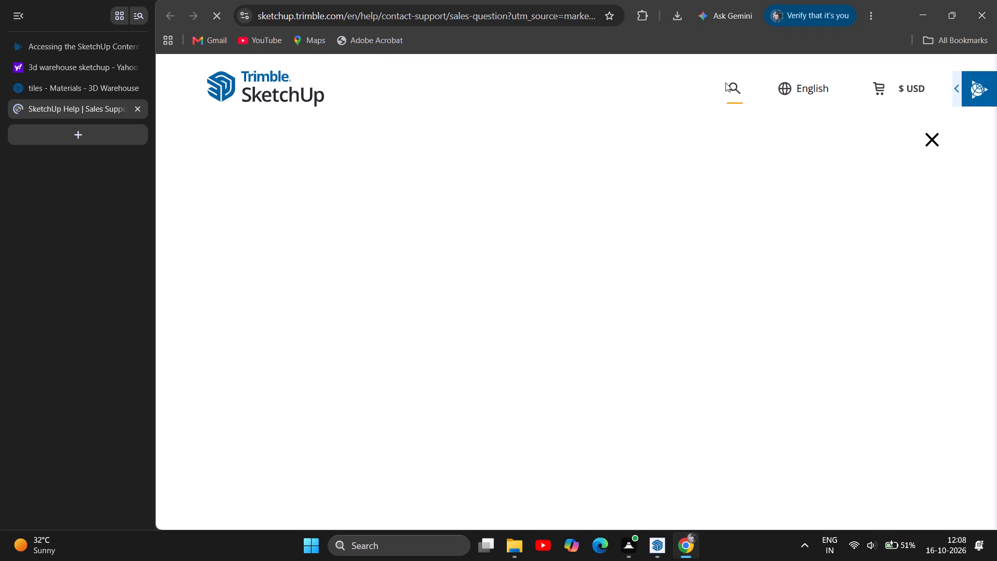
{"action": "double_click", "coordinate": [732, 88]}
{"action": "double_click", "coordinate": [732, 88]}
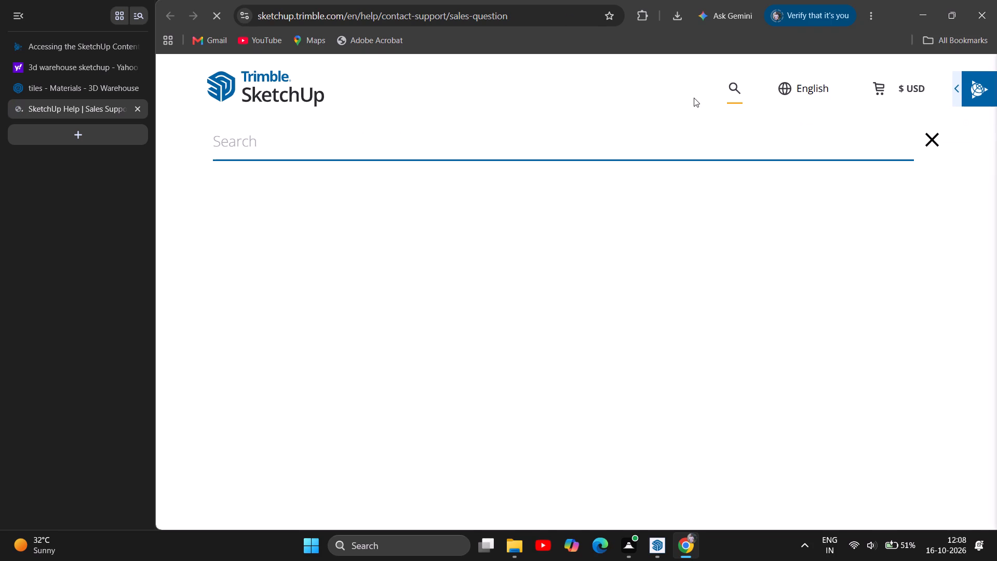
{"action": "left_click", "coordinate": [406, 153]}
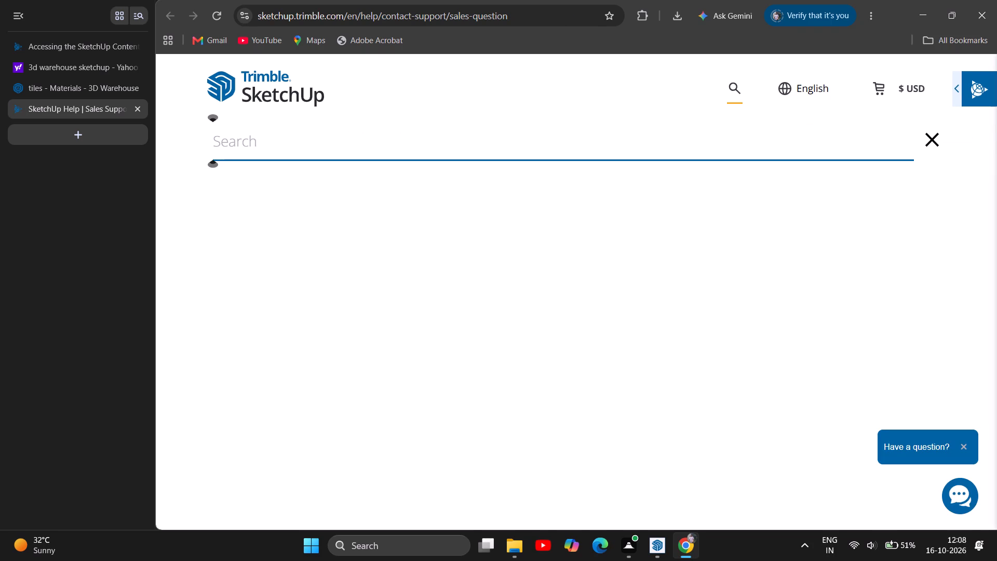
{"action": "key", "text": "t"}
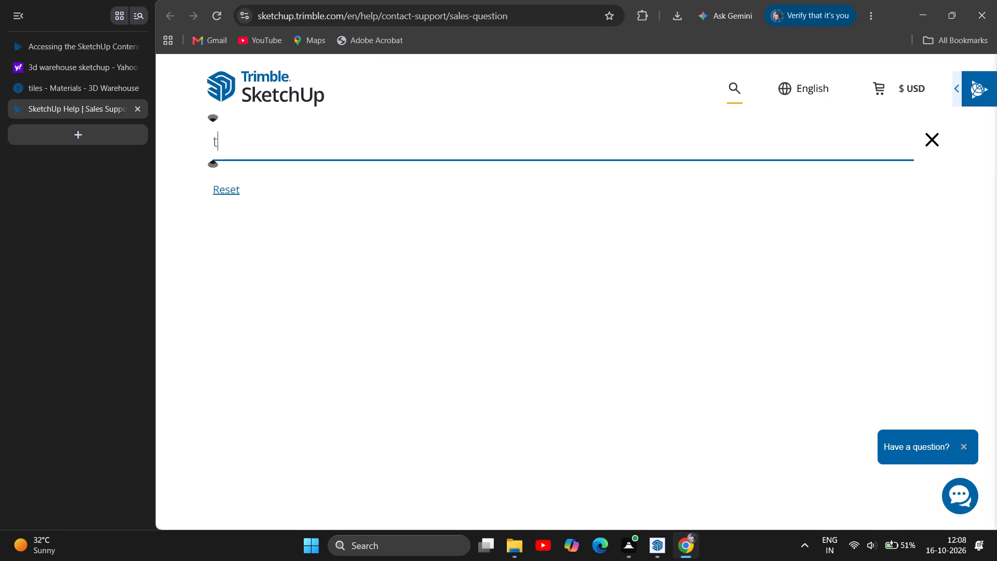
{"action": "key", "text": "i"}
{"action": "type", "text": "les"}
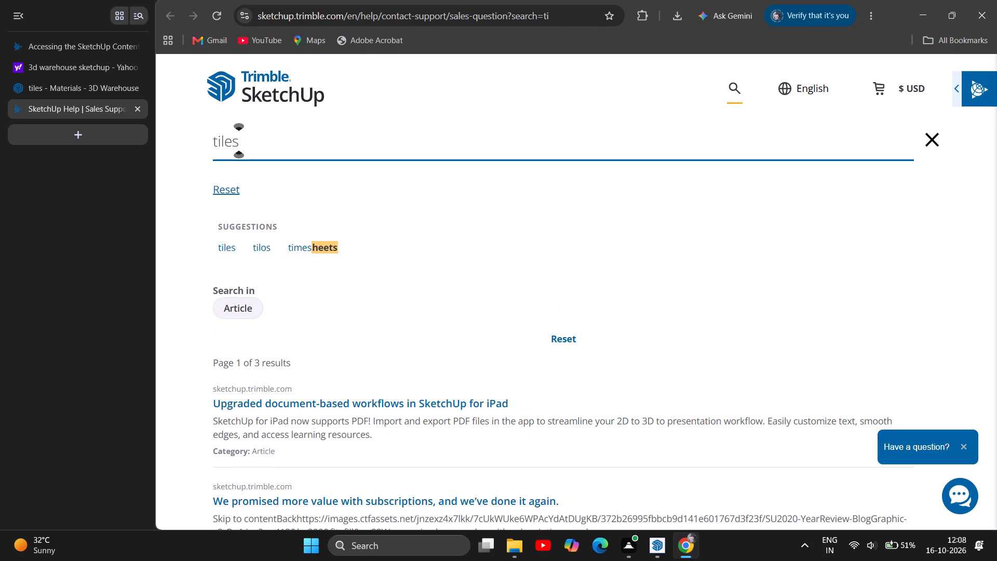
{"action": "key", "text": "Return"}
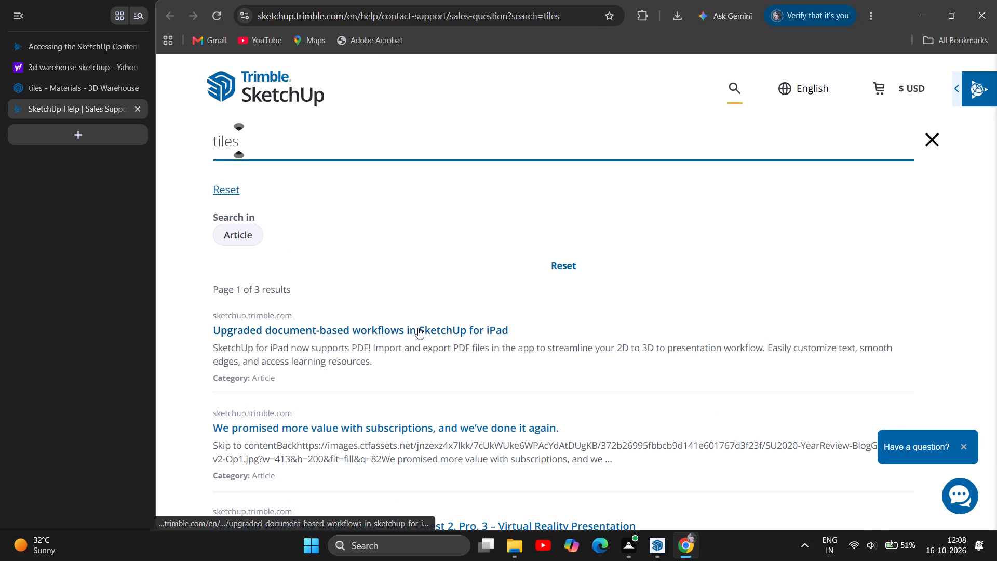
{"action": "scroll", "coordinate": [418, 328], "scroll_direction": "down", "scroll_amount": 1}
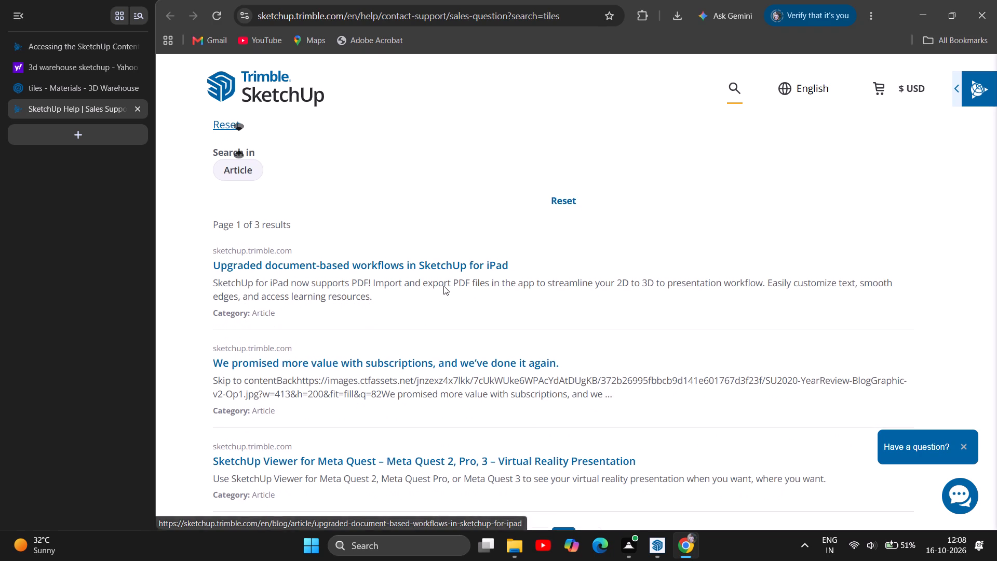
{"action": "scroll", "coordinate": [423, 352], "scroll_direction": "down", "scroll_amount": 1}
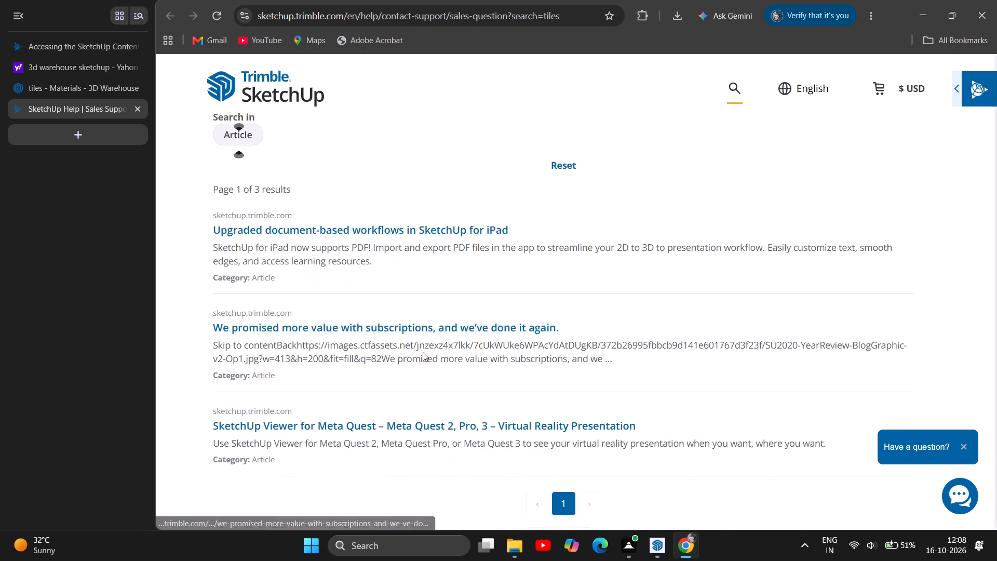
{"action": "scroll", "coordinate": [423, 352], "scroll_direction": "down", "scroll_amount": 2}
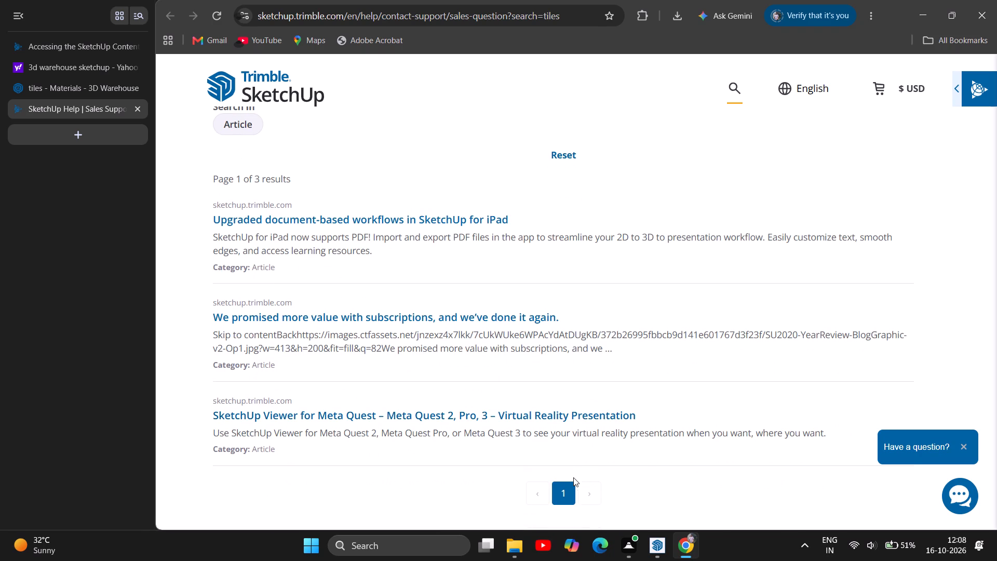
{"action": "left_click", "coordinate": [582, 490]}
{"action": "left_click", "coordinate": [587, 492]}
{"action": "scroll", "coordinate": [741, 357], "scroll_direction": "up", "scroll_amount": 5}
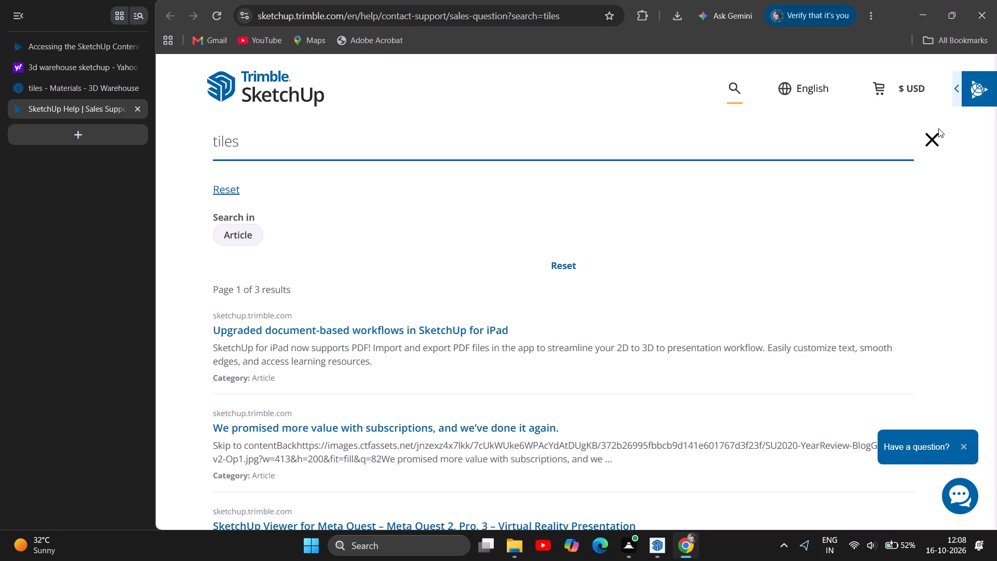
Close the site search, look over the core plans on the plans and pricing page, and return to the sales support page.
{"action": "double_click", "coordinate": [932, 128]}
{"action": "double_click", "coordinate": [930, 145]}
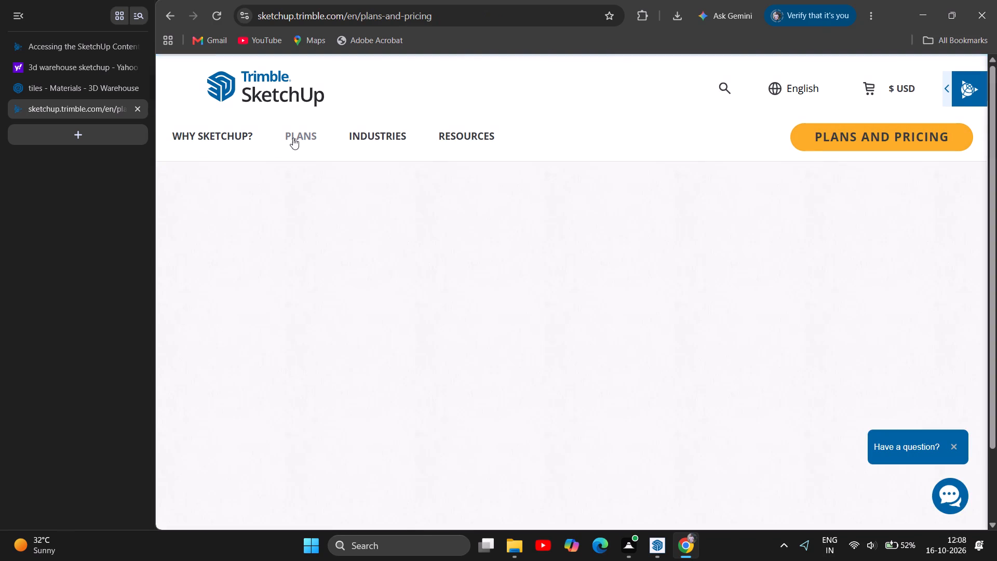
{"action": "scroll", "coordinate": [622, 340], "scroll_direction": "down", "scroll_amount": 6}
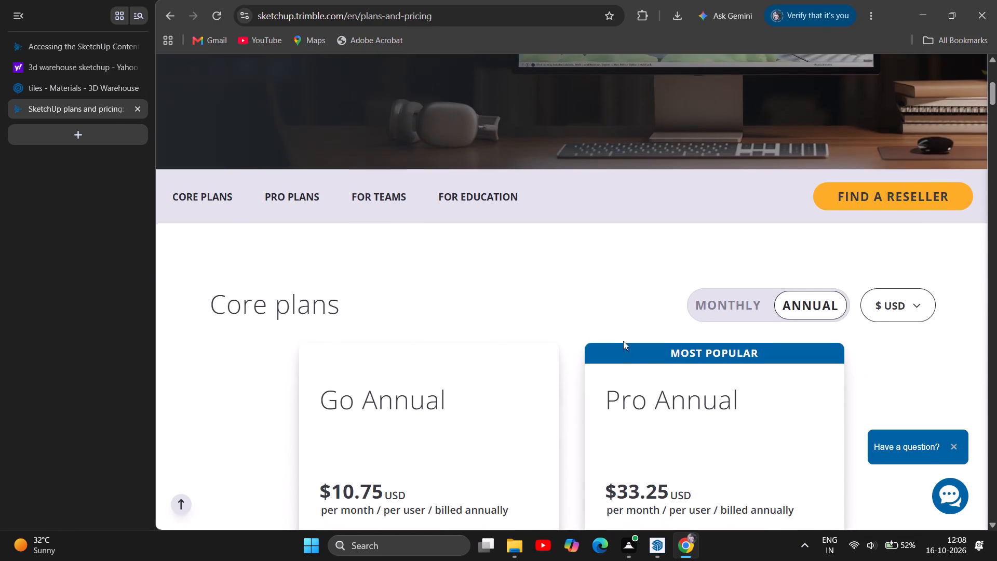
{"action": "scroll", "coordinate": [623, 341], "scroll_direction": "down", "scroll_amount": 3}
{"action": "scroll", "coordinate": [623, 341], "scroll_direction": "up", "scroll_amount": 3}
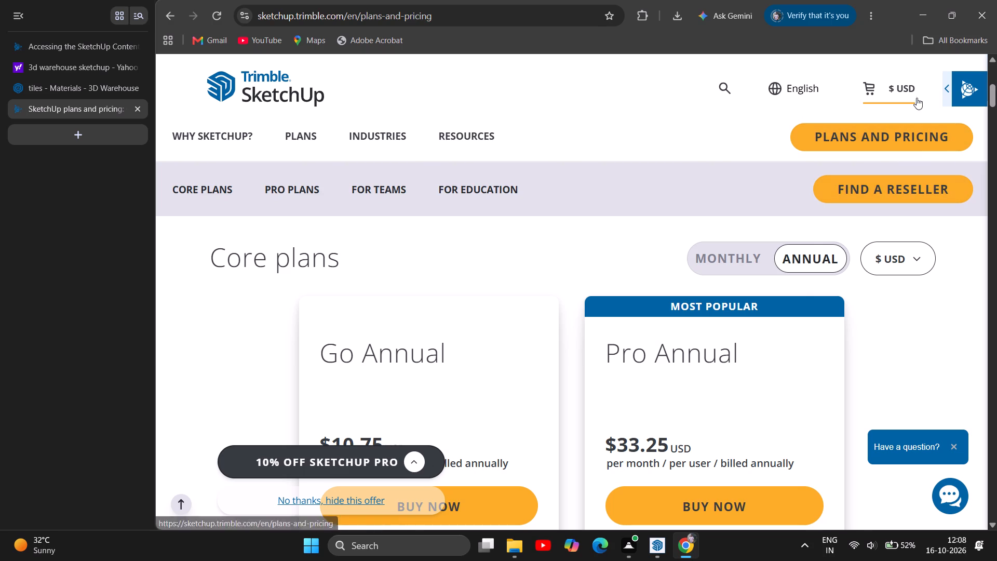
{"action": "left_click", "coordinate": [164, 17]}
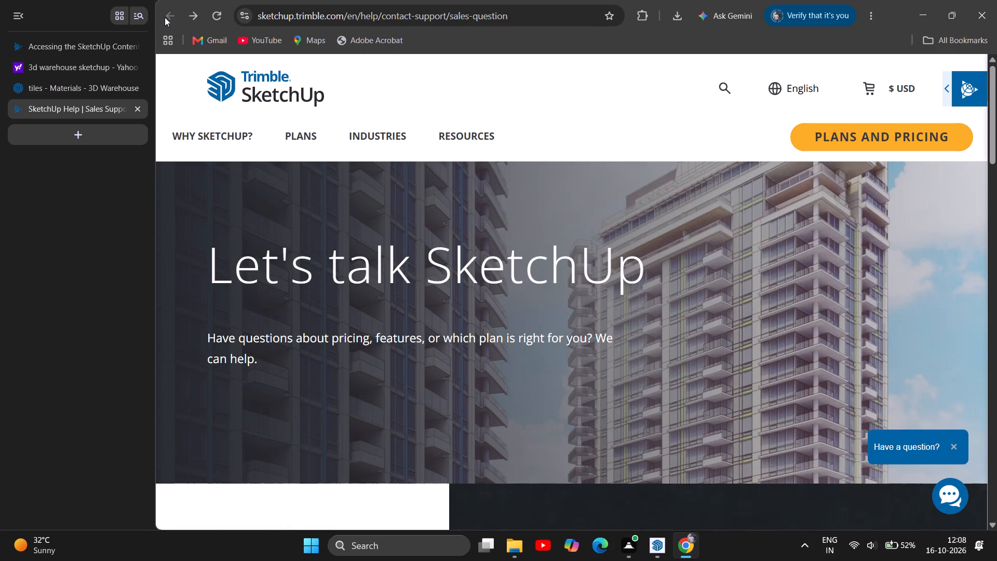
Switch to SketchUp and look through the In Model materials collection for a suitable wall finish.
{"action": "double_click", "coordinate": [655, 546]}
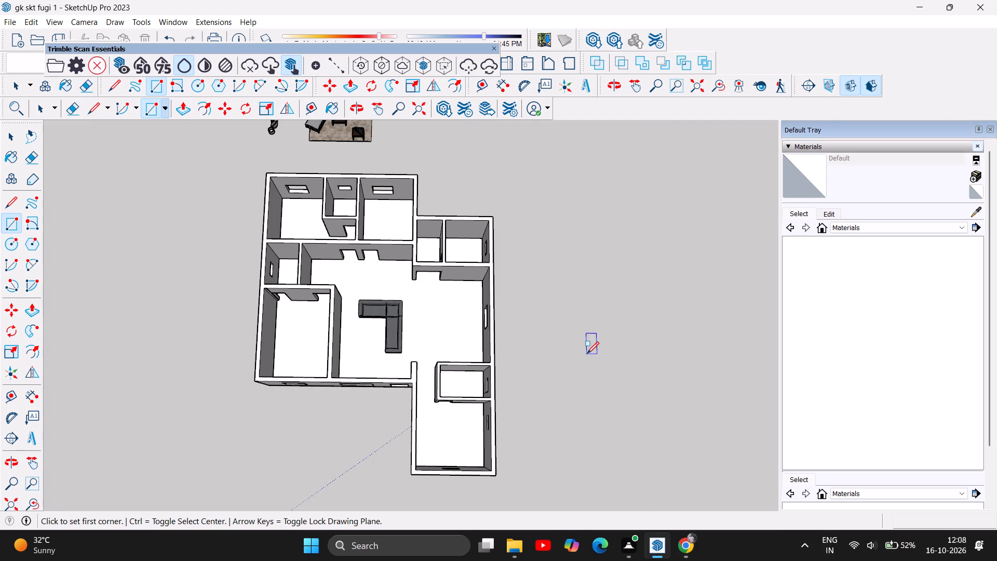
{"action": "scroll", "coordinate": [588, 351], "scroll_direction": "down", "scroll_amount": 3}
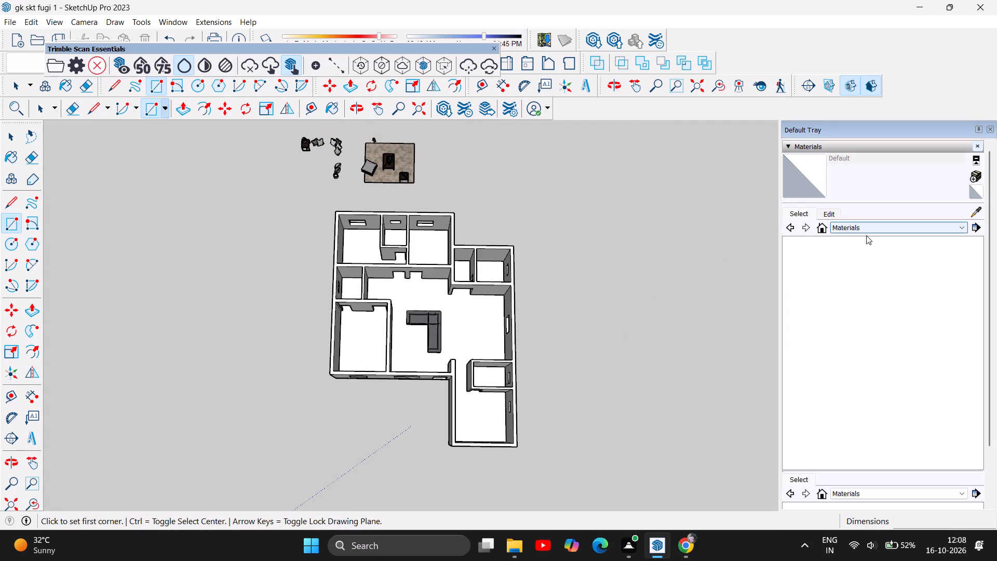
{"action": "double_click", "coordinate": [872, 230]}
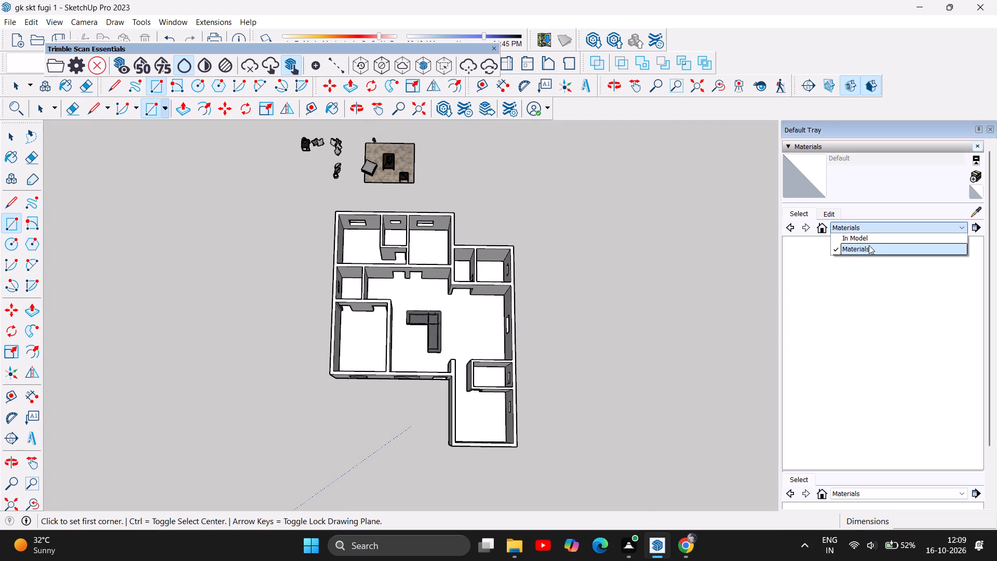
{"action": "double_click", "coordinate": [858, 233]}
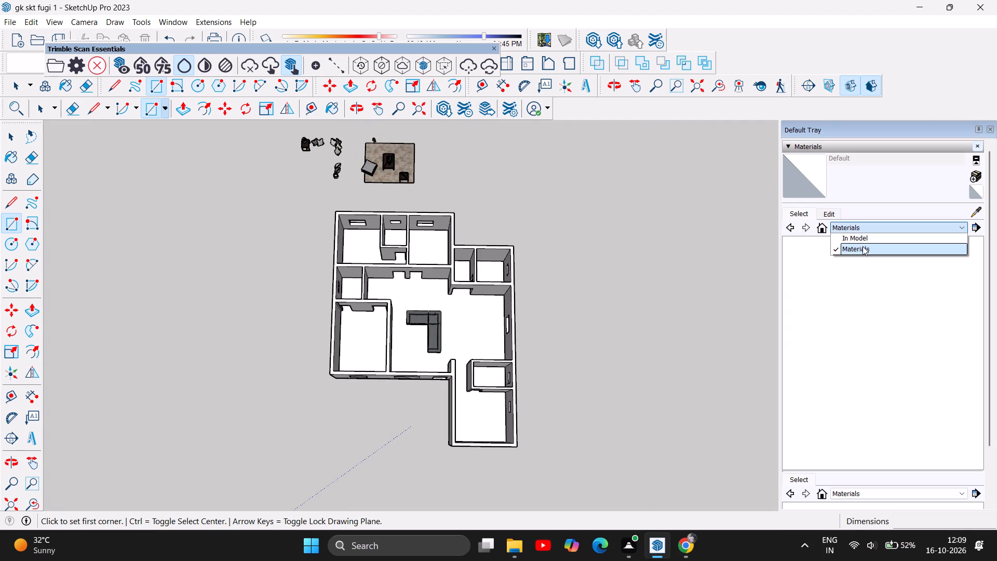
{"action": "double_click", "coordinate": [863, 246]}
{"action": "left_click", "coordinate": [817, 228]}
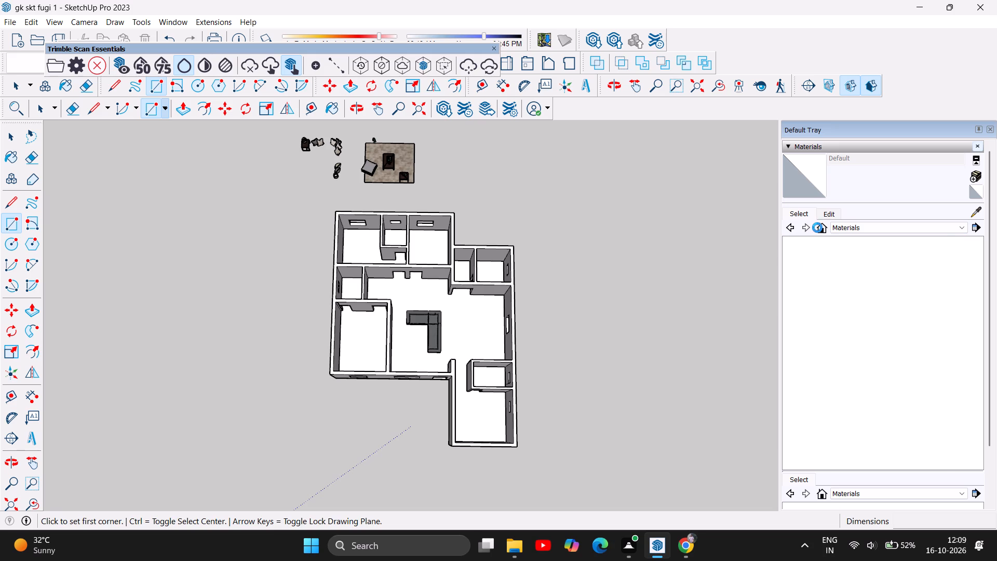
{"action": "scroll", "coordinate": [843, 325], "scroll_direction": "down", "scroll_amount": 1}
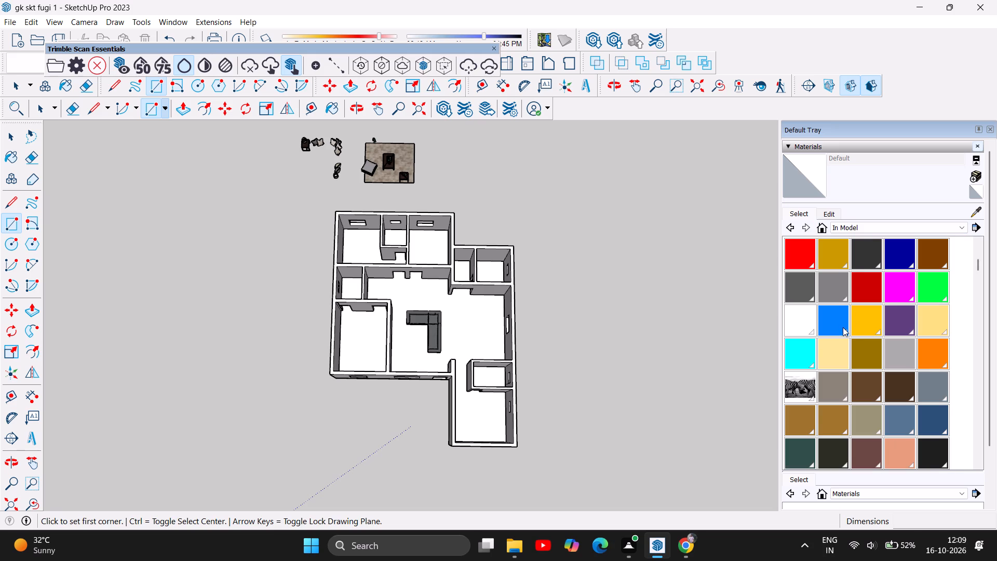
{"action": "scroll", "coordinate": [843, 327], "scroll_direction": "down", "scroll_amount": 5}
{"action": "scroll", "coordinate": [887, 408], "scroll_direction": "down", "scroll_amount": 2}
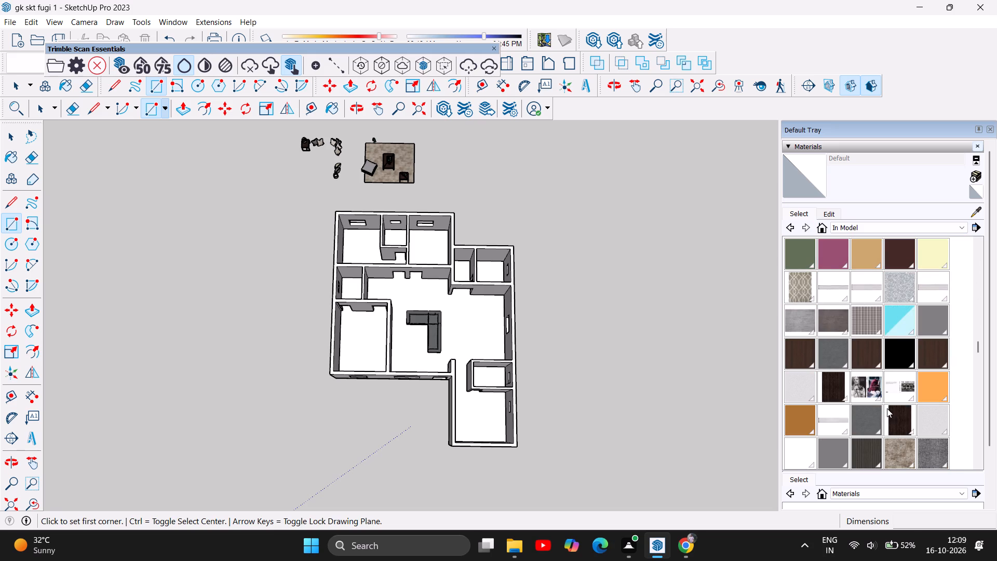
{"action": "scroll", "coordinate": [910, 395], "scroll_direction": "down", "scroll_amount": 3}
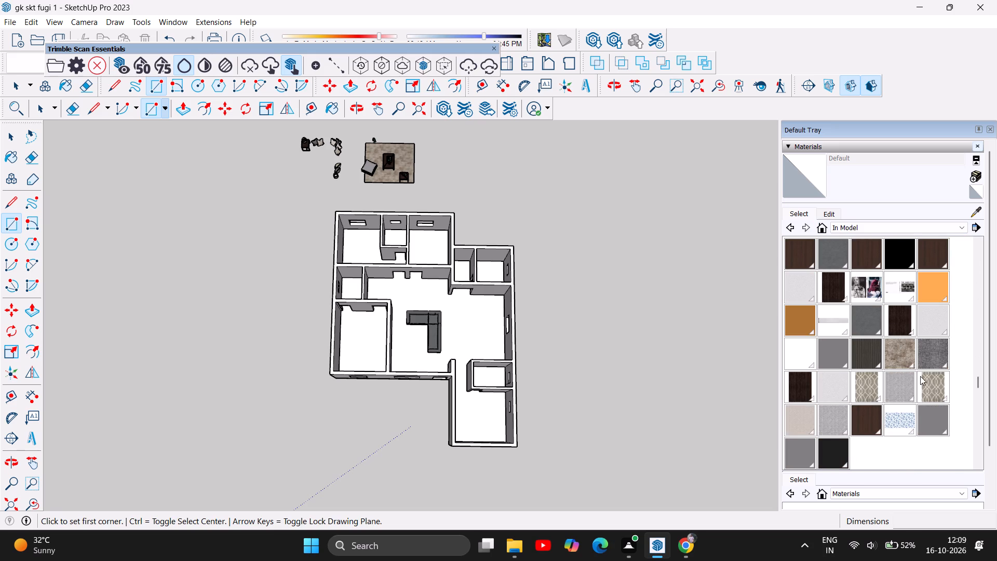
{"action": "scroll", "coordinate": [919, 376], "scroll_direction": "down", "scroll_amount": 2}
{"action": "scroll", "coordinate": [919, 376], "scroll_direction": "up", "scroll_amount": 6}
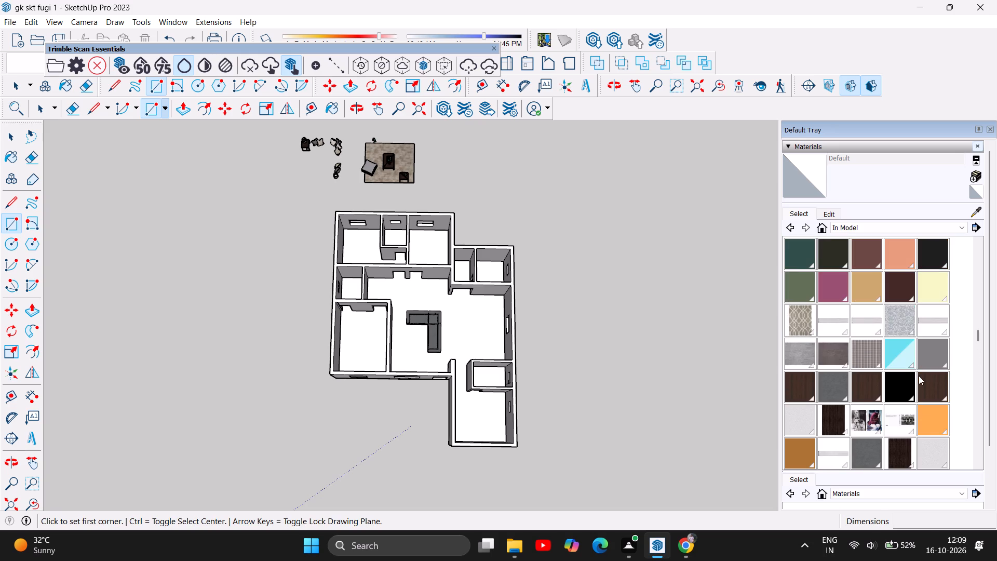
{"action": "scroll", "coordinate": [919, 376], "scroll_direction": "up", "scroll_amount": 8}
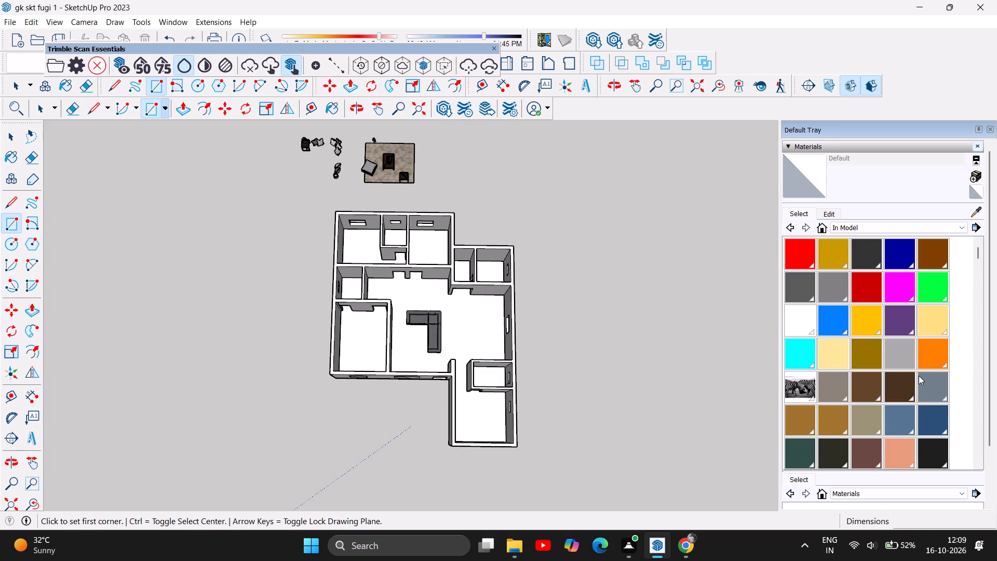
{"action": "scroll", "coordinate": [919, 376], "scroll_direction": "down", "scroll_amount": 4}
{"action": "scroll", "coordinate": [919, 376], "scroll_direction": "up", "scroll_amount": 5}
{"action": "scroll", "coordinate": [849, 395], "scroll_direction": "down", "scroll_amount": 4}
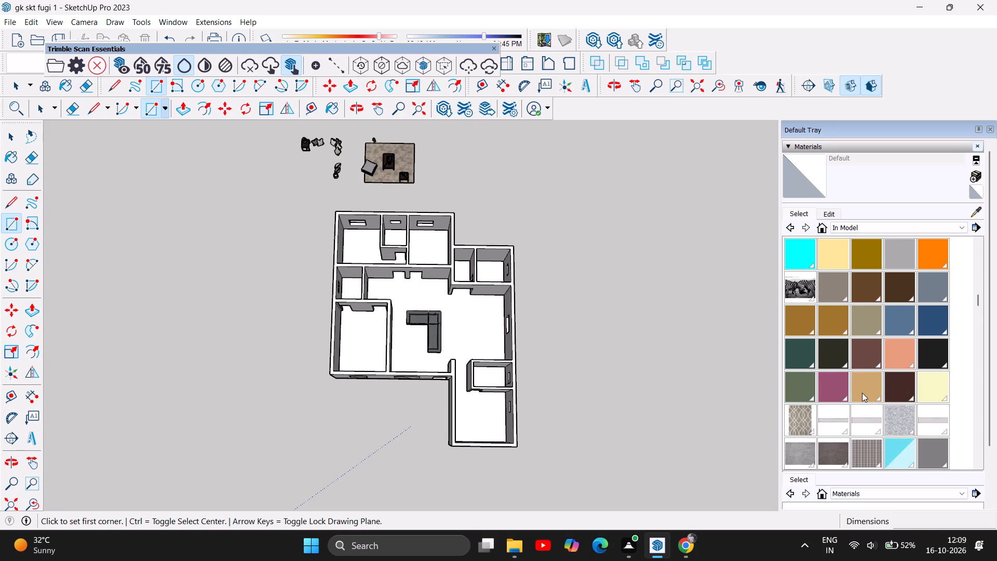
{"action": "scroll", "coordinate": [846, 399], "scroll_direction": "down", "scroll_amount": 1}
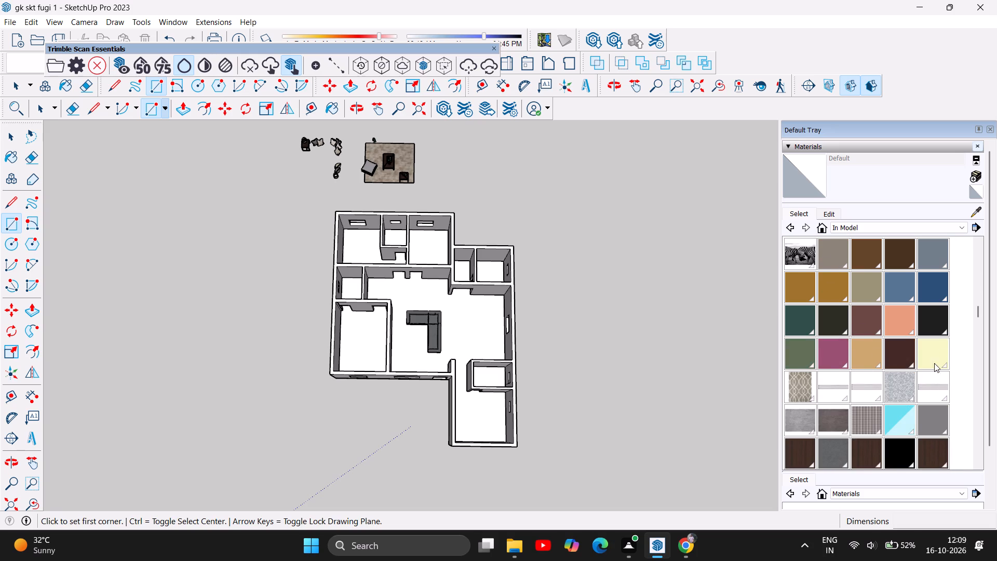
{"action": "scroll", "coordinate": [886, 413], "scroll_direction": "down", "scroll_amount": 6}
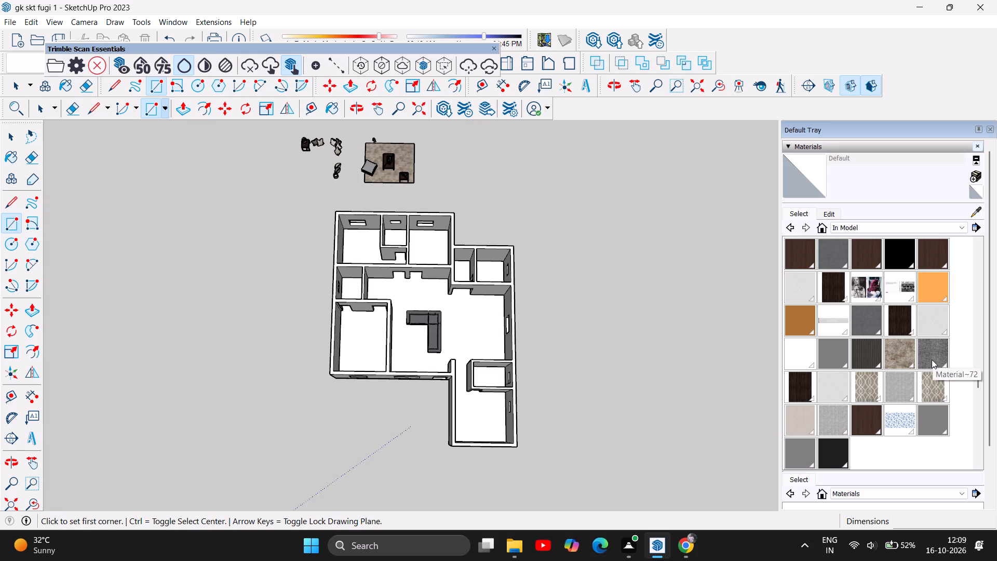
{"action": "scroll", "coordinate": [847, 435], "scroll_direction": "down", "scroll_amount": 2}
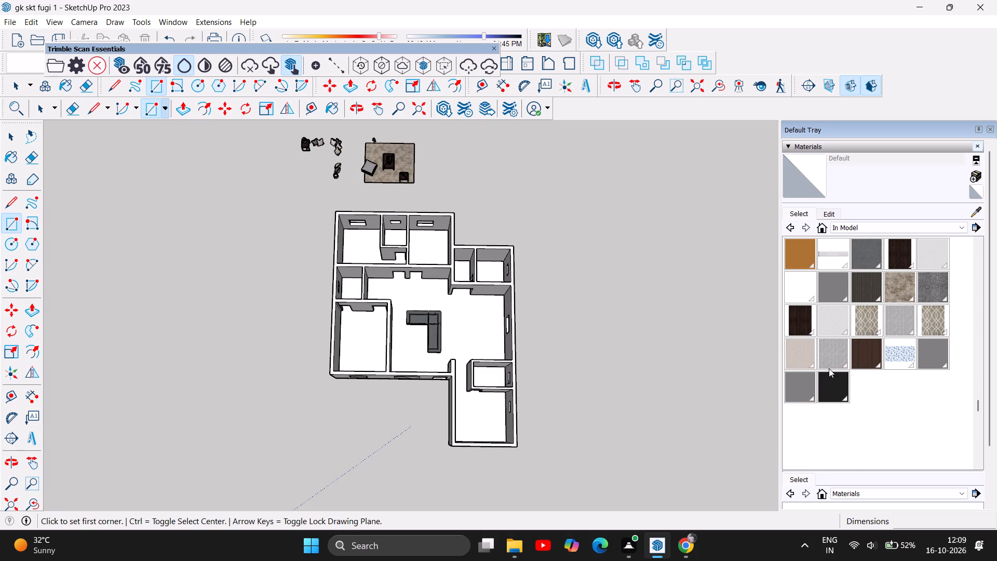
{"action": "scroll", "coordinate": [807, 359], "scroll_direction": "up", "scroll_amount": 6}
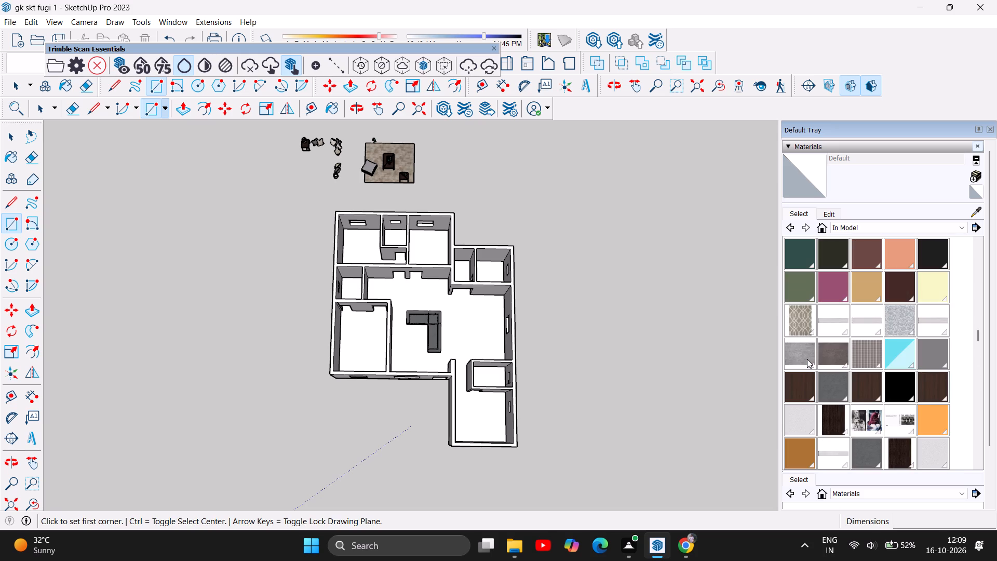
{"action": "scroll", "coordinate": [807, 359], "scroll_direction": "up", "scroll_amount": 3}
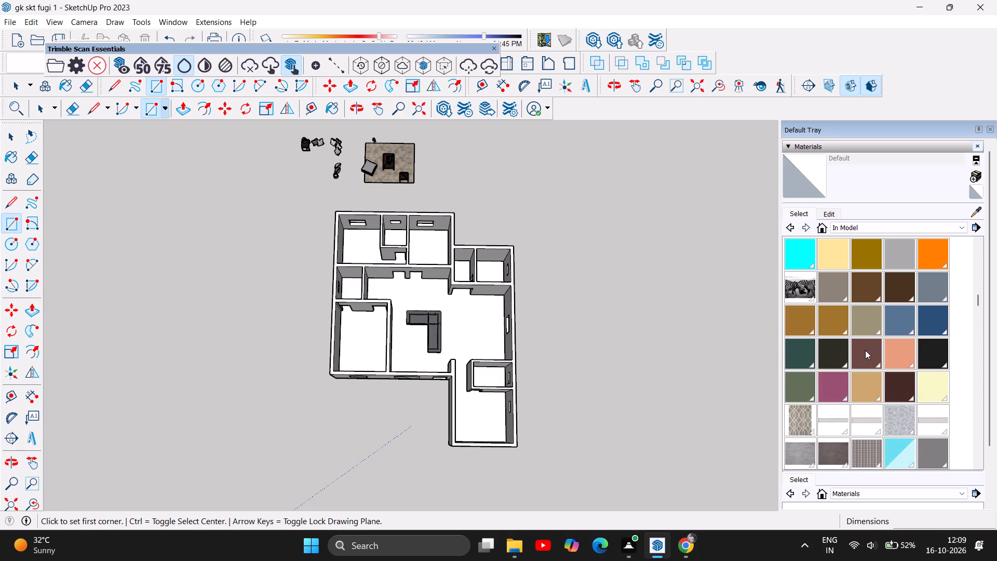
{"action": "scroll", "coordinate": [866, 351], "scroll_direction": "up", "scroll_amount": 4}
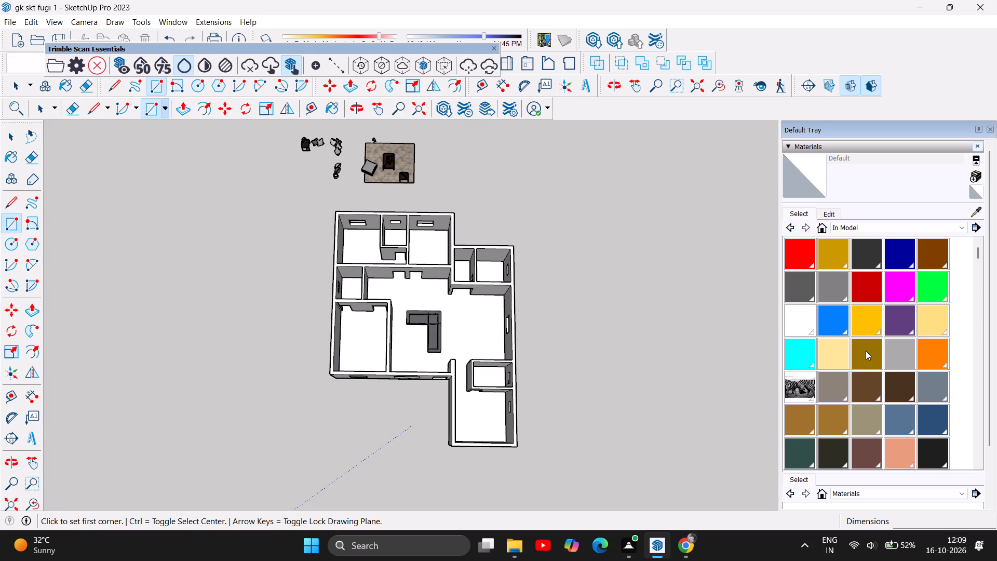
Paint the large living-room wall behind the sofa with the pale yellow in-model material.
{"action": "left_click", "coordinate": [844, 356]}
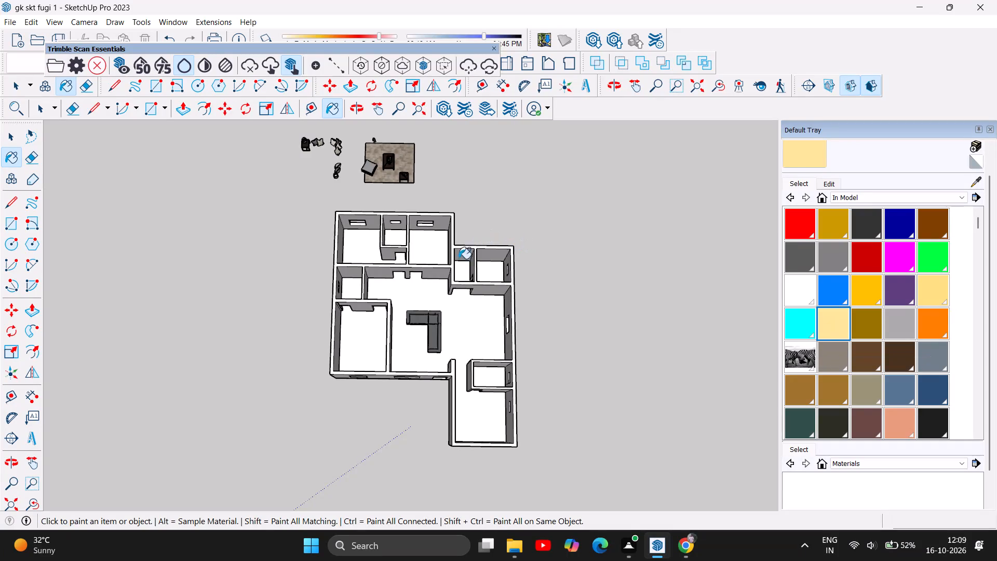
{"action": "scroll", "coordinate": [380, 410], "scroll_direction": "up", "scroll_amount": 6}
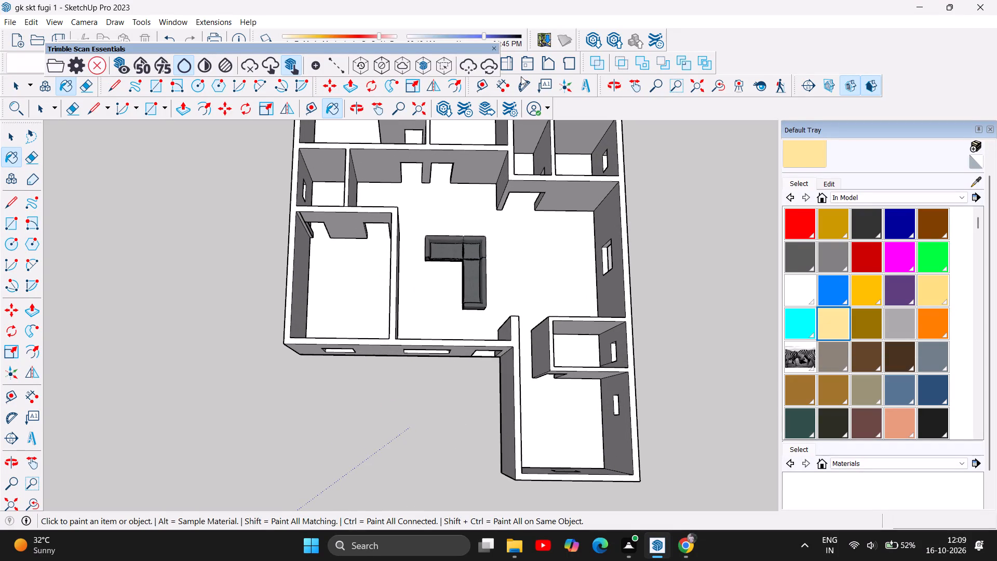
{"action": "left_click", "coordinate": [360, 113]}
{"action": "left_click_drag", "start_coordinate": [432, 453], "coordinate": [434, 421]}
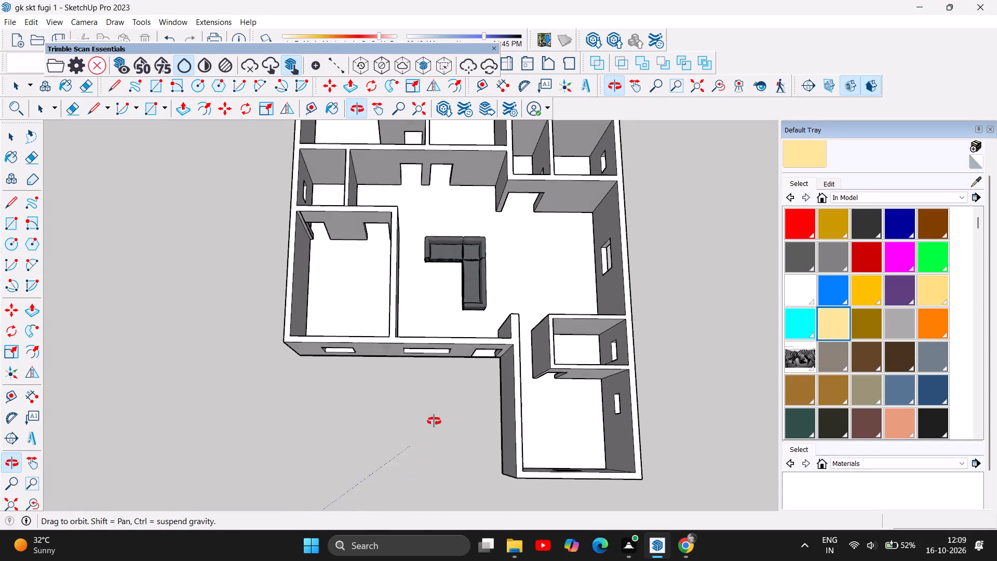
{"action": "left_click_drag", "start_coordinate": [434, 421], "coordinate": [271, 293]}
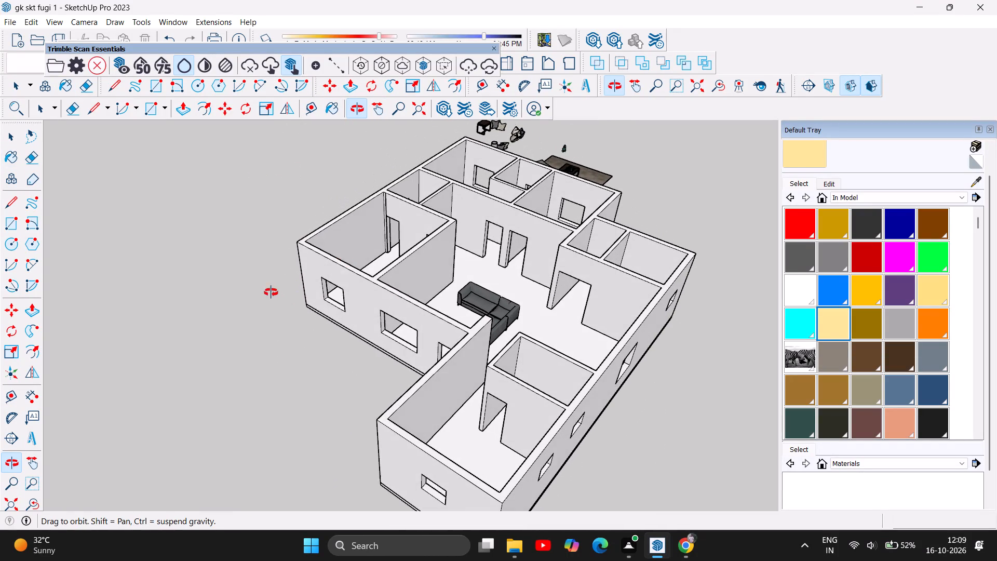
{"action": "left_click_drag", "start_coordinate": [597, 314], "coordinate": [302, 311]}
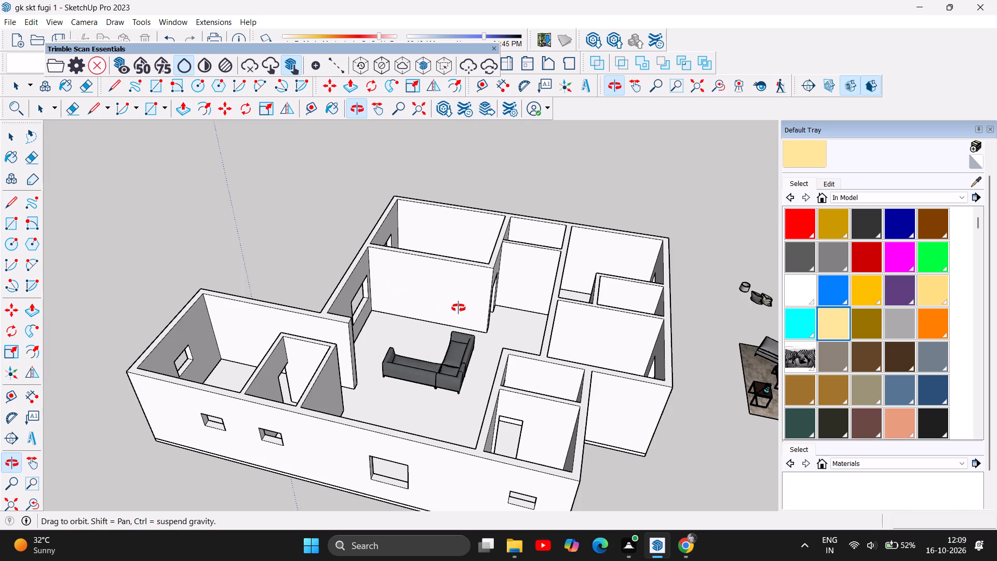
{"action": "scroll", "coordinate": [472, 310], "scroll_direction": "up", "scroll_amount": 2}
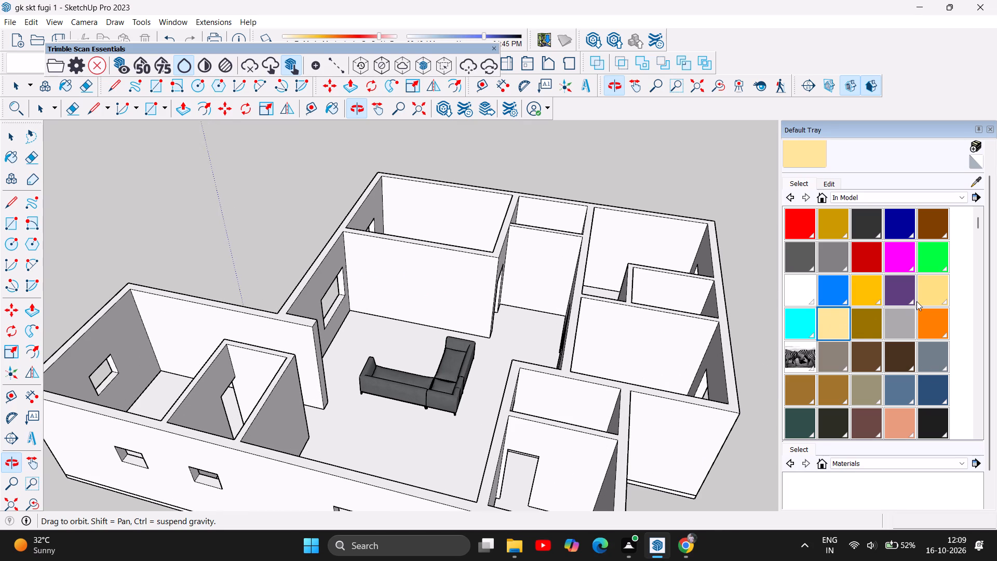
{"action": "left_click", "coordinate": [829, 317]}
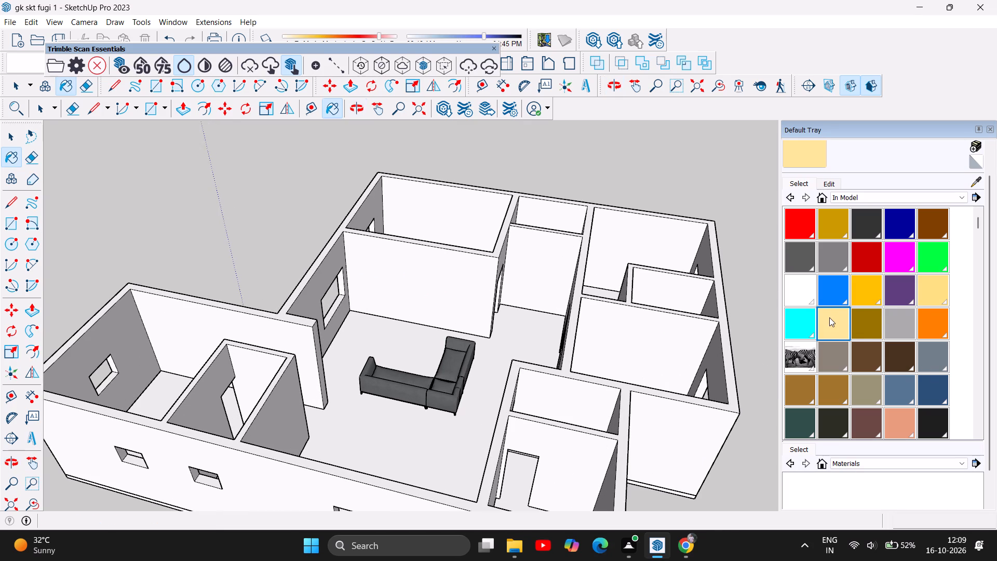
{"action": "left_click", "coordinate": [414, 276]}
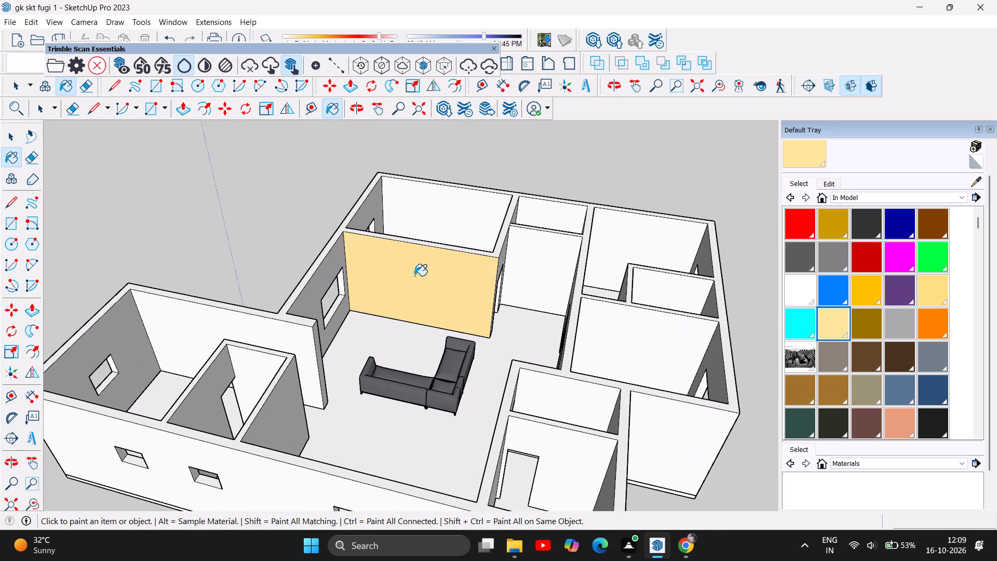
Reduce the saturation of the slightly deeper yellow in-model material to 18 and paint the living-room wall behind the sofa with it.
{"action": "left_click", "coordinate": [928, 285]}
{"action": "left_click", "coordinate": [832, 184]}
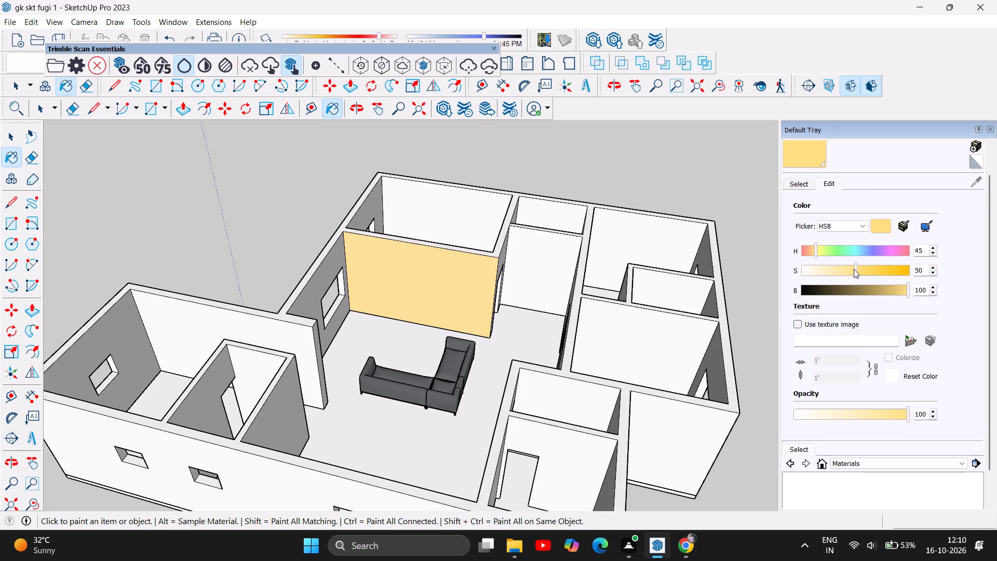
{"action": "left_click_drag", "start_coordinate": [856, 270], "coordinate": [845, 269]}
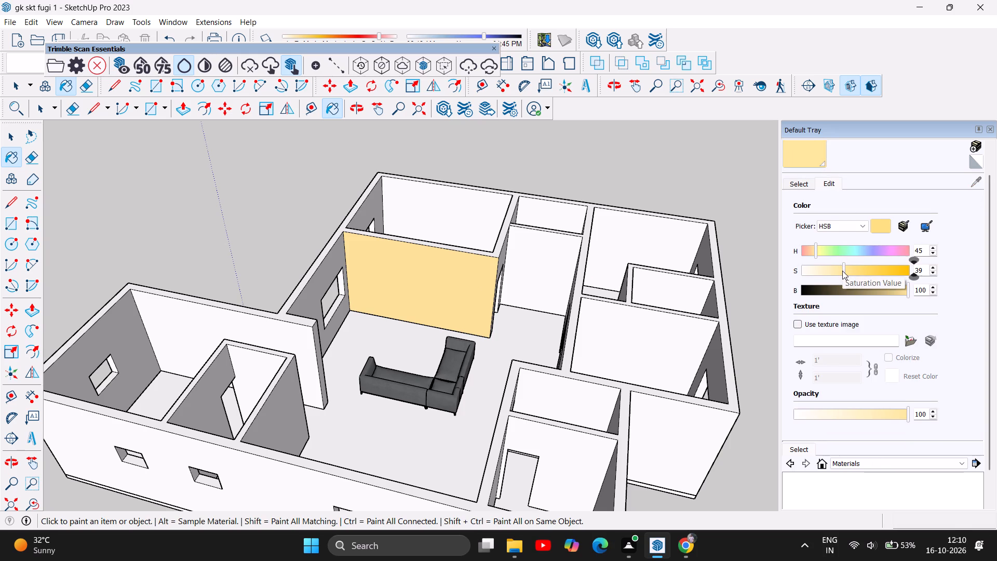
{"action": "left_click_drag", "start_coordinate": [843, 271], "coordinate": [829, 271]}
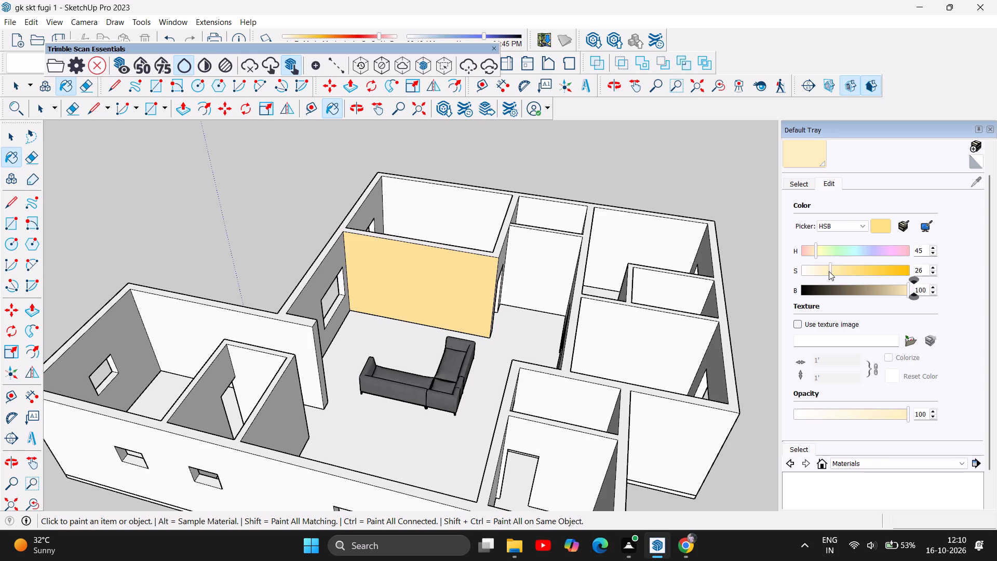
{"action": "left_click", "coordinate": [825, 272]}
{"action": "left_click", "coordinate": [825, 272]}
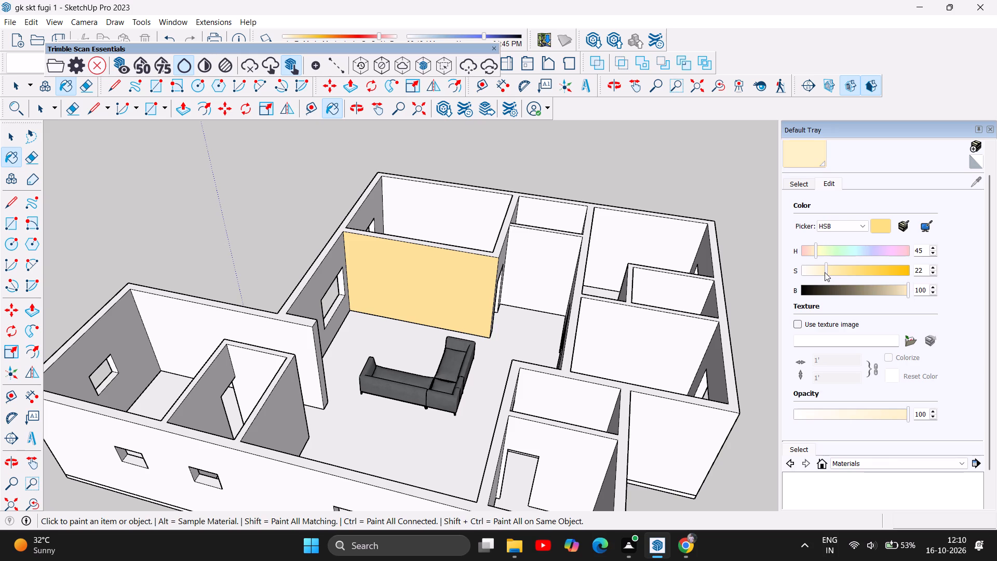
{"action": "left_click", "coordinate": [825, 272]}
{"action": "left_click", "coordinate": [821, 271]}
{"action": "left_click", "coordinate": [453, 291]}
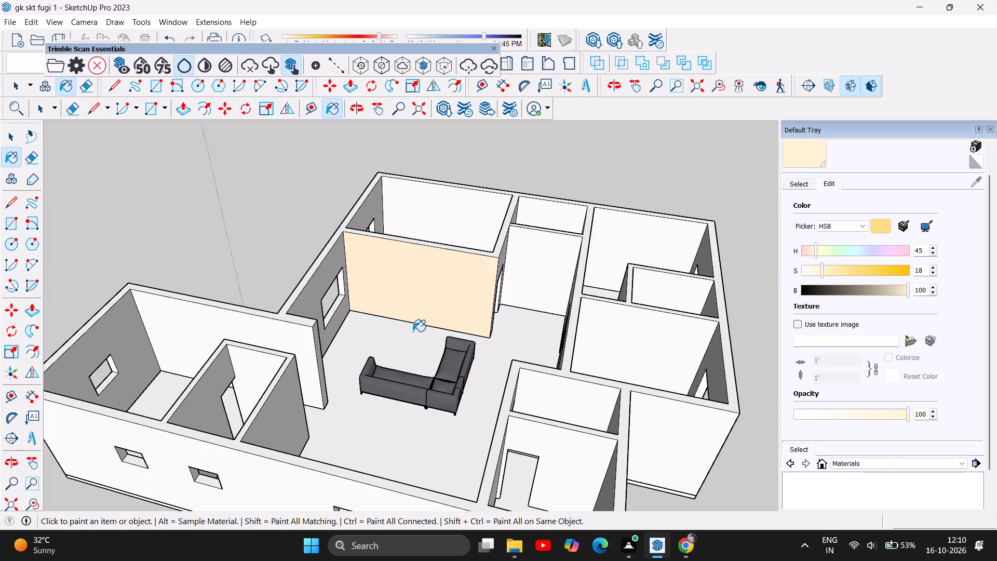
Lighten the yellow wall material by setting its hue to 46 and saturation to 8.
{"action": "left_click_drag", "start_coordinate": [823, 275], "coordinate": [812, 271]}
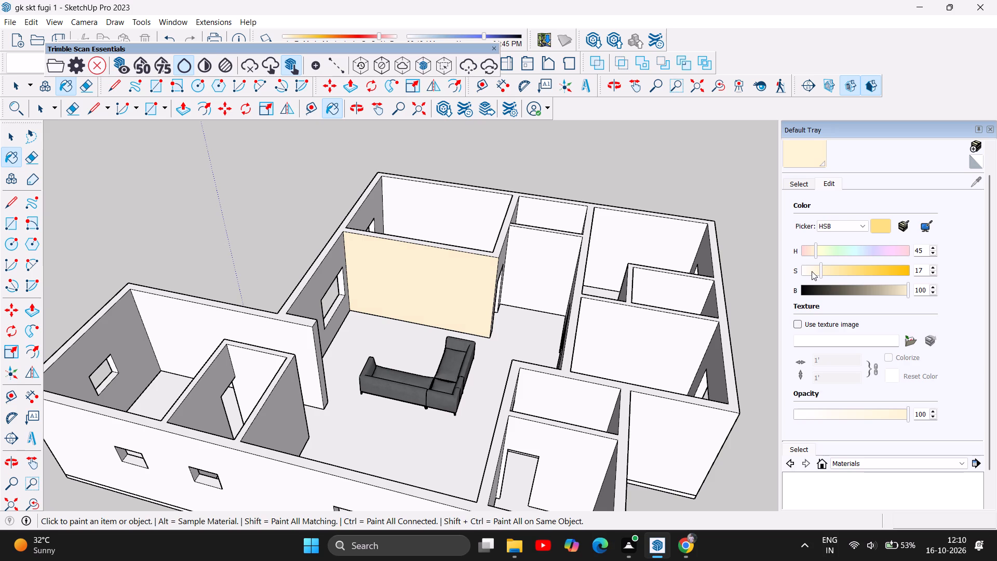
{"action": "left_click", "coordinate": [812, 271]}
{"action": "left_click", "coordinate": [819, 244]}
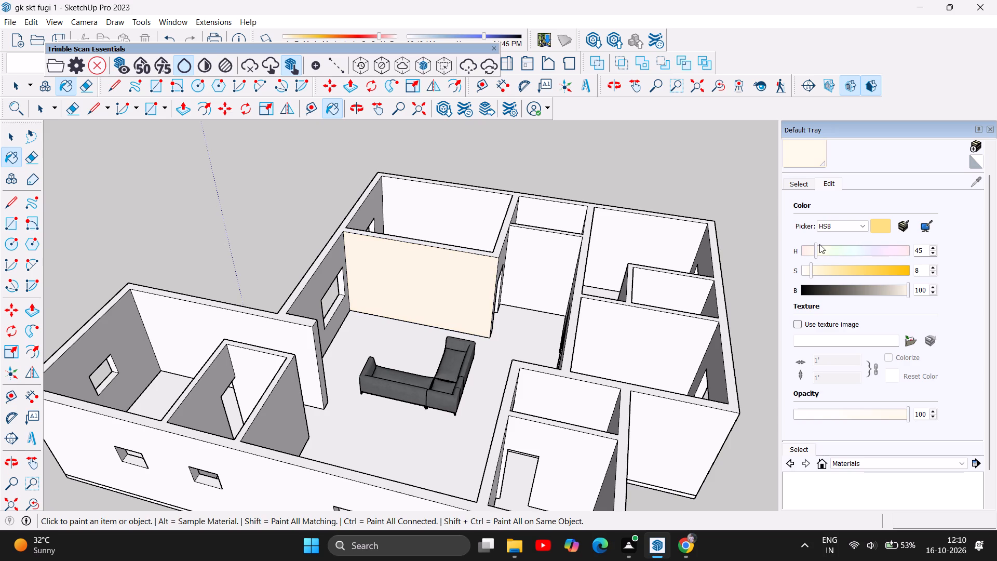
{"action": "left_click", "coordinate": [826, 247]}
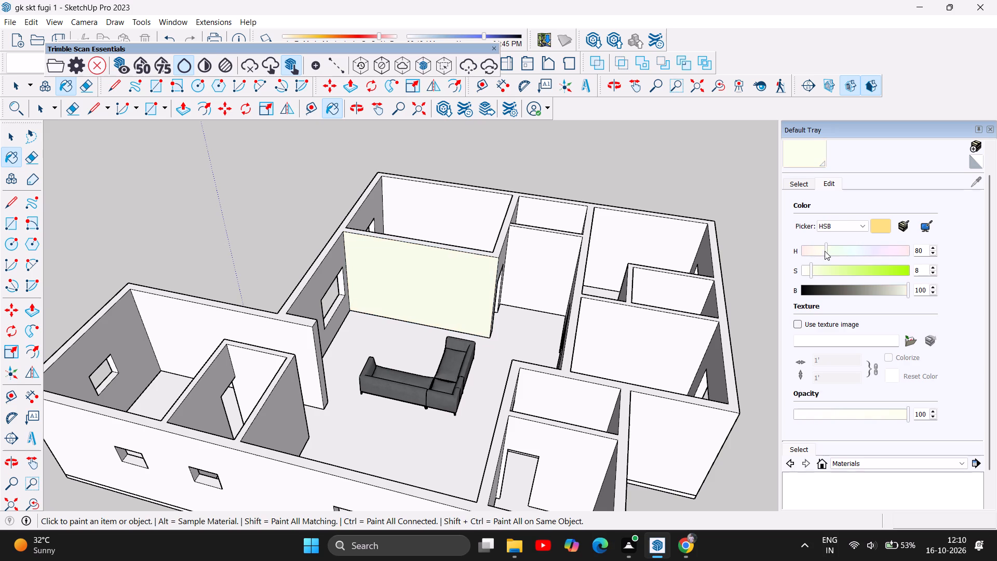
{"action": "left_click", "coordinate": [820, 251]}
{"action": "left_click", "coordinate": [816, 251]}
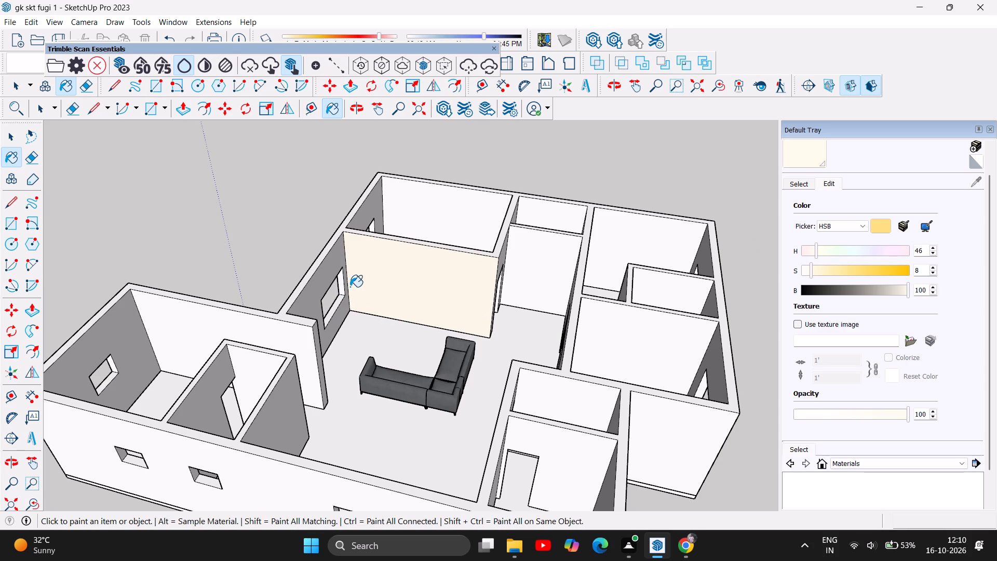
Paint the living-room window wall adjoining the wall behind the sofa with the same edited material.
{"action": "scroll", "coordinate": [353, 282], "scroll_direction": "up", "scroll_amount": 6}
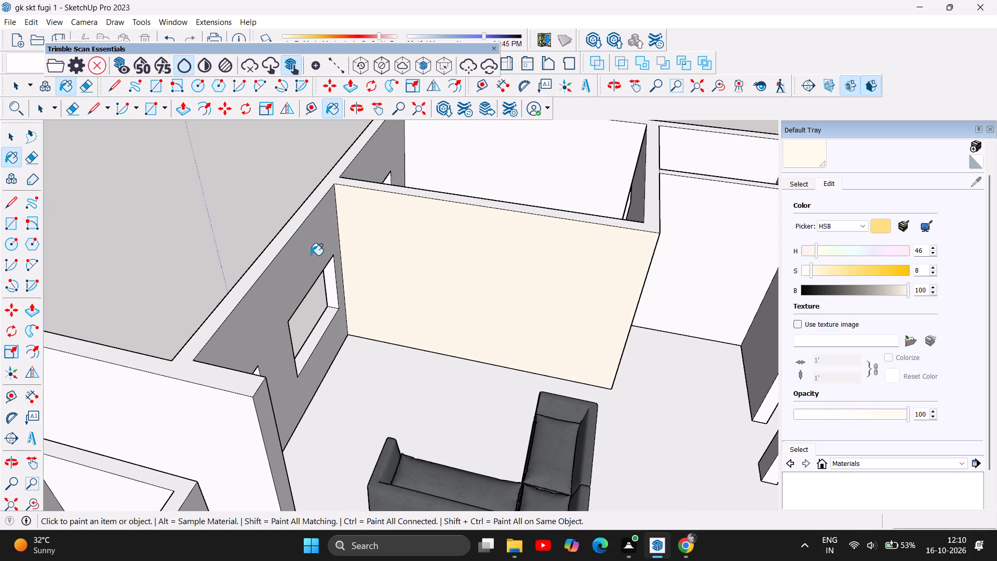
{"action": "left_click", "coordinate": [311, 253]}
{"action": "scroll", "coordinate": [285, 368], "scroll_direction": "down", "scroll_amount": 5}
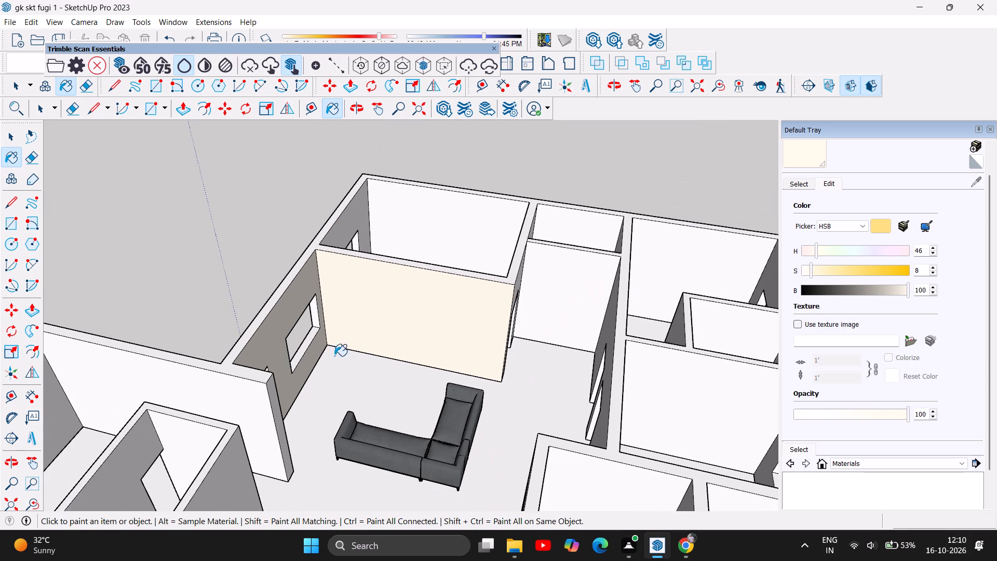
{"action": "scroll", "coordinate": [344, 372], "scroll_direction": "up", "scroll_amount": 12}
{"action": "left_click", "coordinate": [249, 346]}
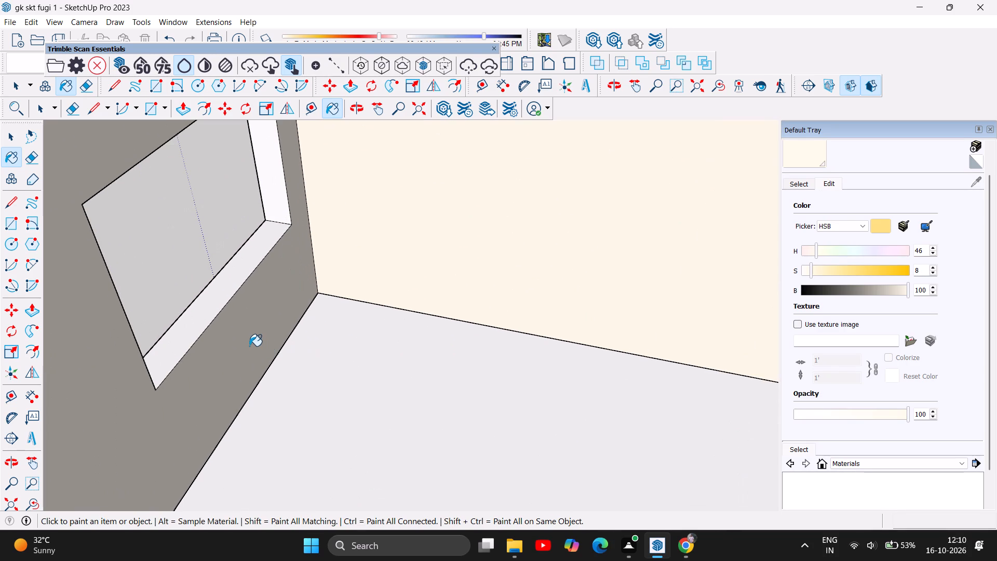
{"action": "left_click", "coordinate": [251, 339]}
Examine the painted living-room corner and window wall from several angles, close up and from above.
{"action": "left_click", "coordinate": [357, 109]}
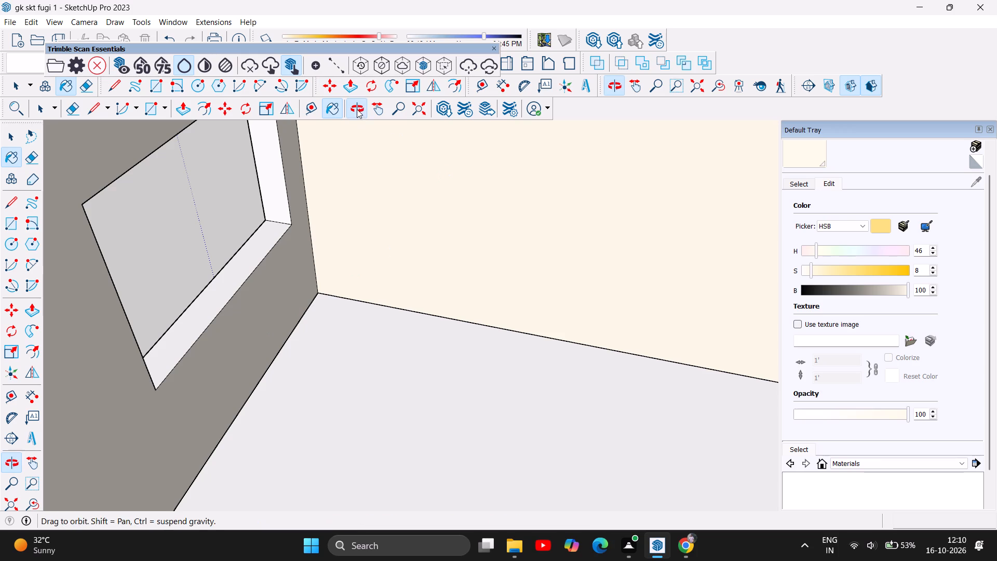
{"action": "left_click_drag", "start_coordinate": [508, 403], "coordinate": [414, 345]}
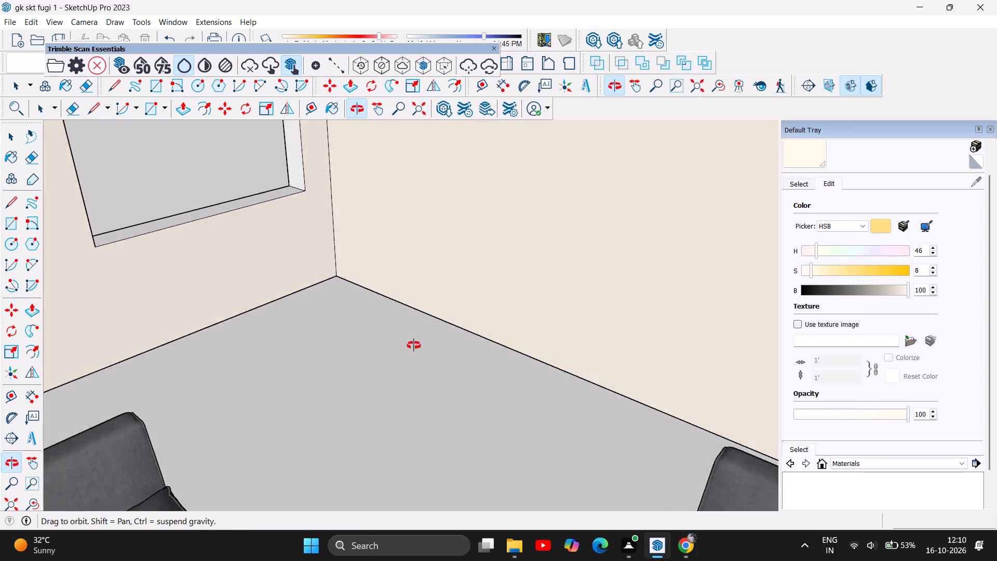
{"action": "left_click_drag", "start_coordinate": [414, 345], "coordinate": [295, 339]}
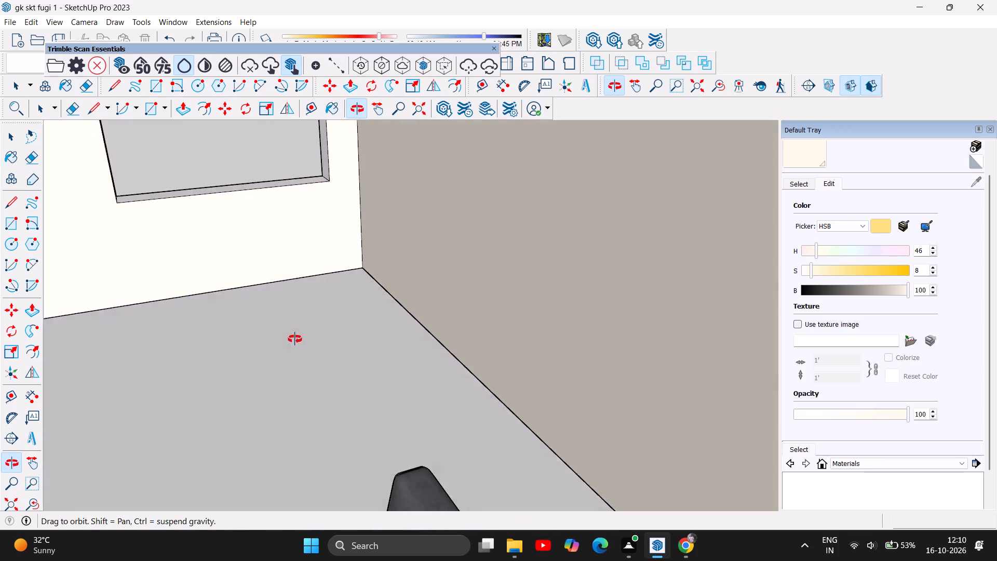
{"action": "left_click_drag", "start_coordinate": [295, 339], "coordinate": [231, 348]}
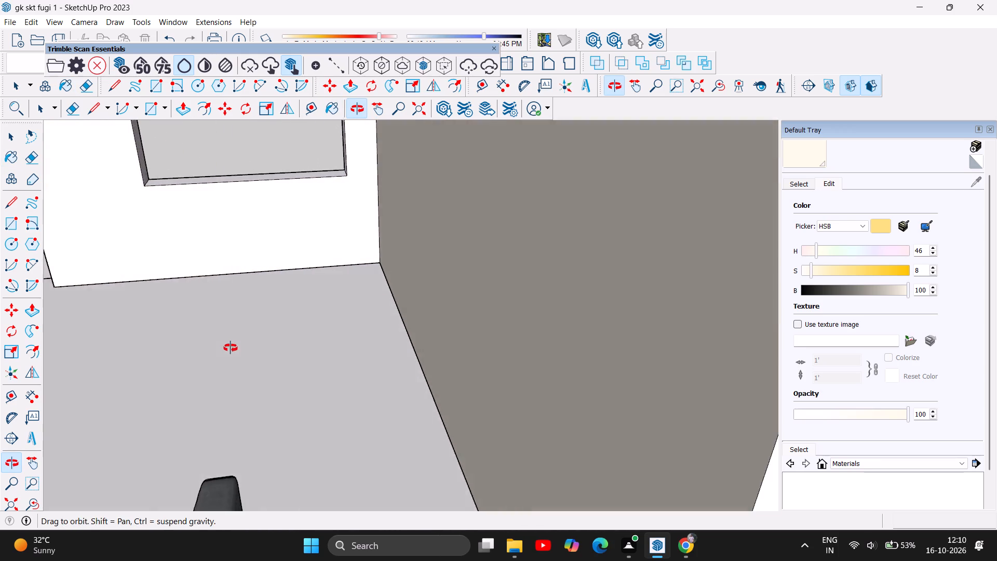
{"action": "left_click_drag", "start_coordinate": [231, 348], "coordinate": [220, 346]}
{"action": "left_click", "coordinate": [275, 195]}
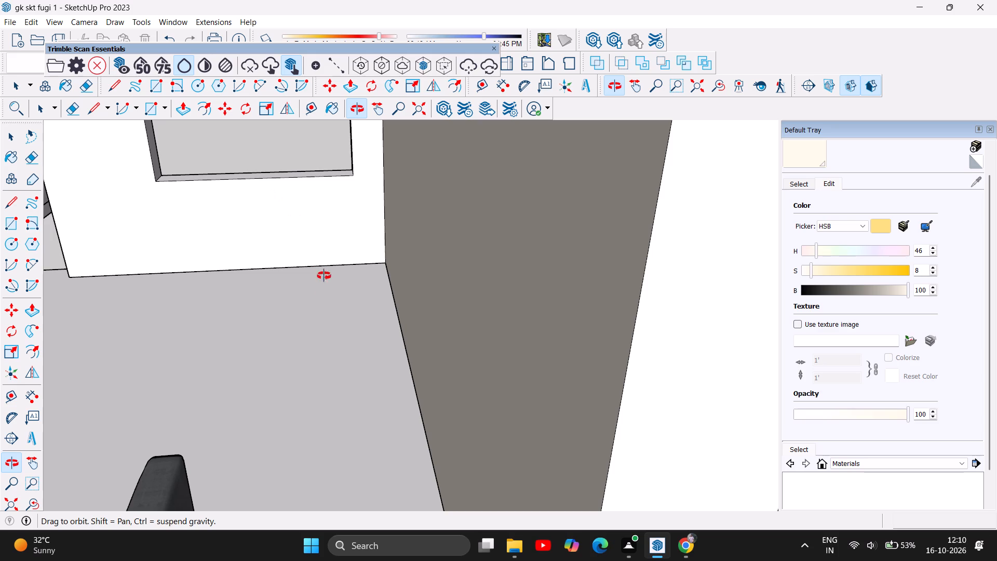
{"action": "left_click_drag", "start_coordinate": [240, 326], "coordinate": [453, 343]}
{"action": "scroll", "coordinate": [394, 372], "scroll_direction": "down", "scroll_amount": 5}
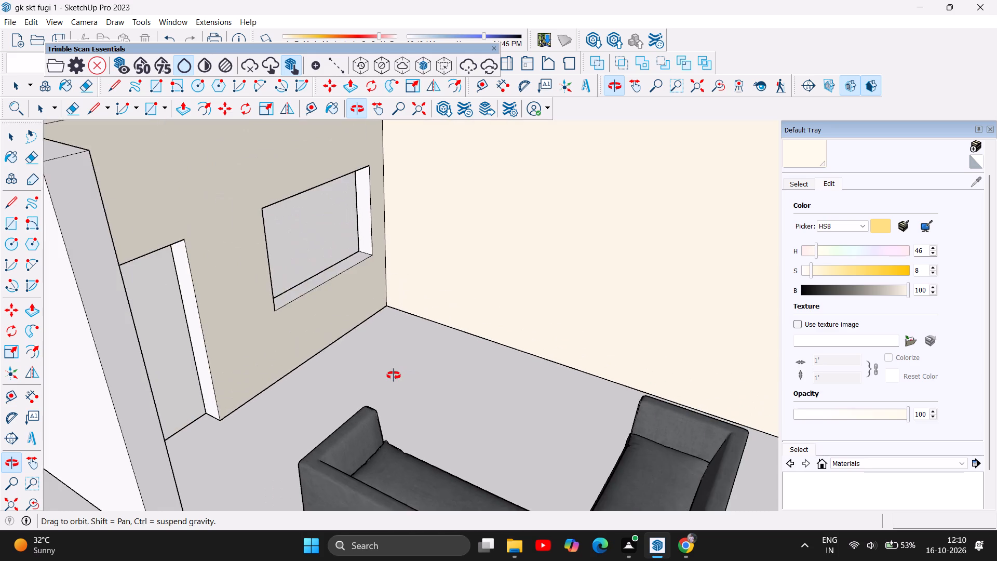
{"action": "scroll", "coordinate": [395, 380], "scroll_direction": "down", "scroll_amount": 8}
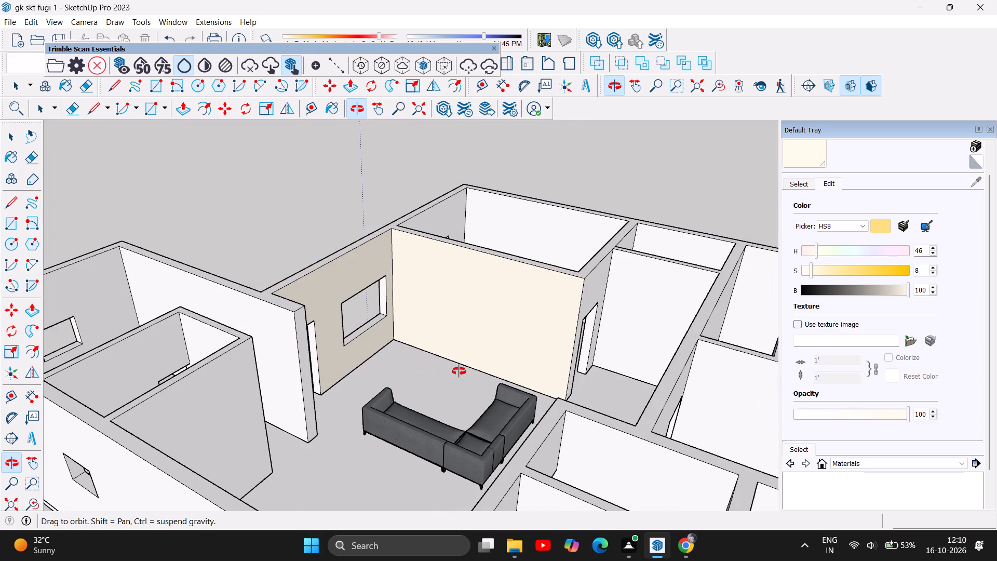
{"action": "left_click_drag", "start_coordinate": [459, 374], "coordinate": [425, 384]}
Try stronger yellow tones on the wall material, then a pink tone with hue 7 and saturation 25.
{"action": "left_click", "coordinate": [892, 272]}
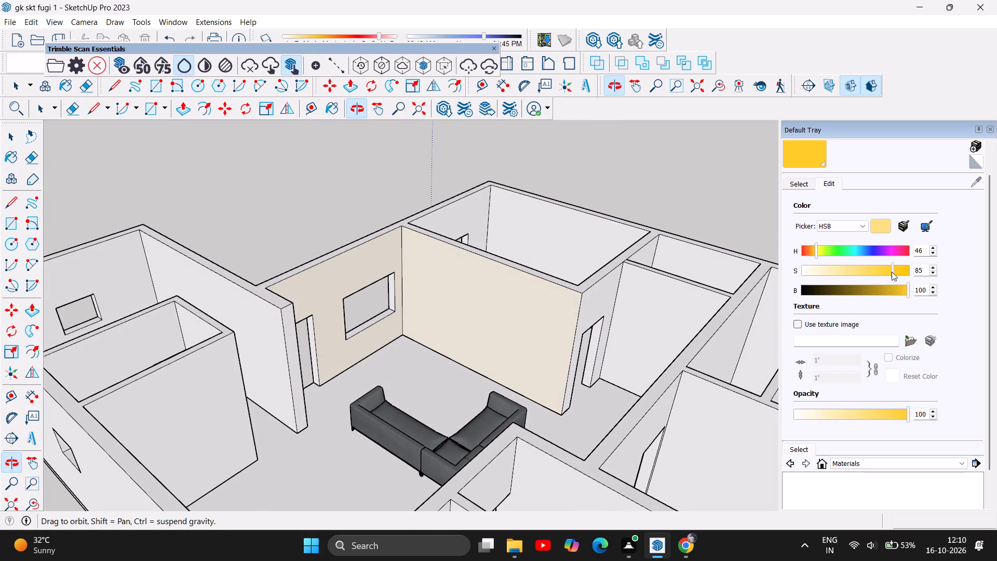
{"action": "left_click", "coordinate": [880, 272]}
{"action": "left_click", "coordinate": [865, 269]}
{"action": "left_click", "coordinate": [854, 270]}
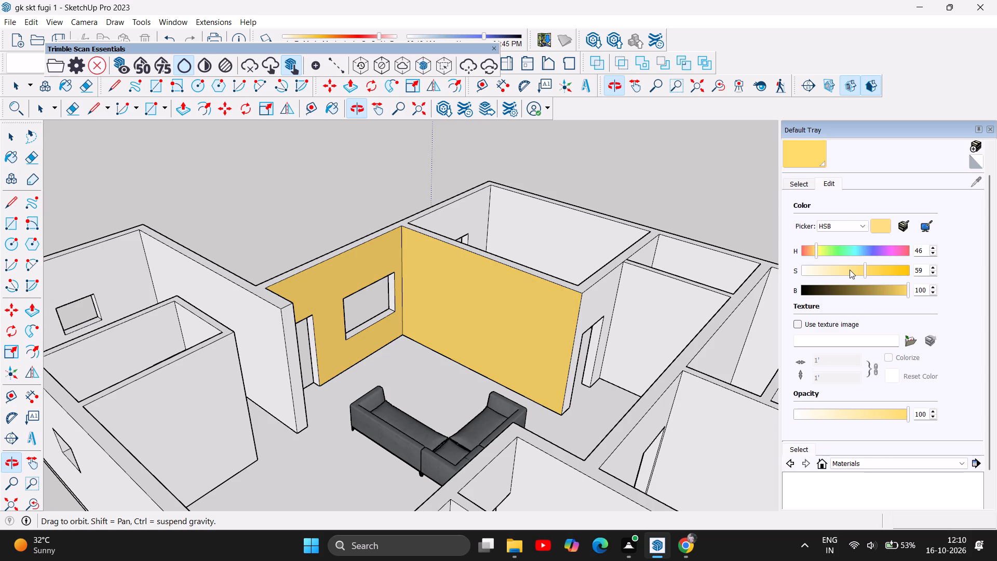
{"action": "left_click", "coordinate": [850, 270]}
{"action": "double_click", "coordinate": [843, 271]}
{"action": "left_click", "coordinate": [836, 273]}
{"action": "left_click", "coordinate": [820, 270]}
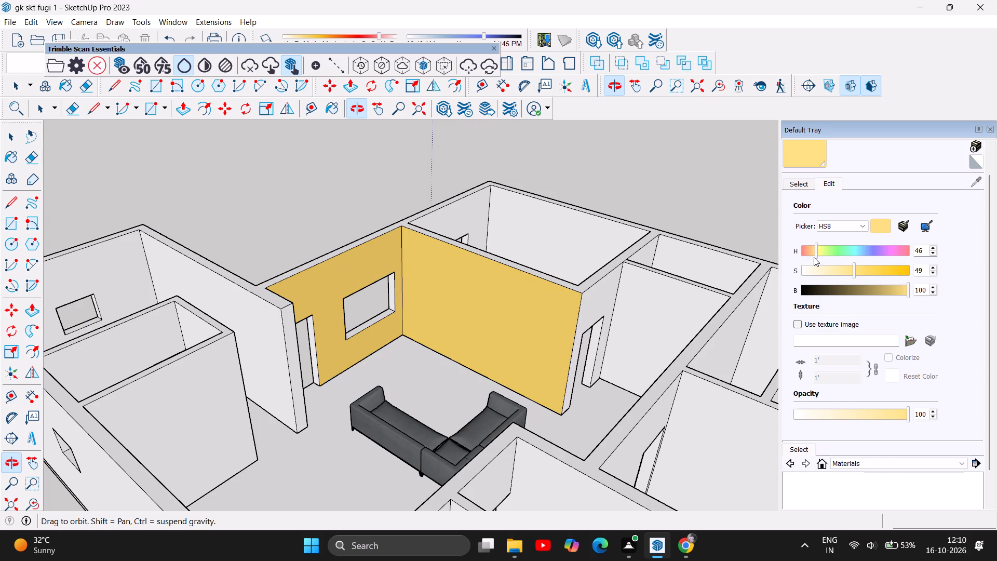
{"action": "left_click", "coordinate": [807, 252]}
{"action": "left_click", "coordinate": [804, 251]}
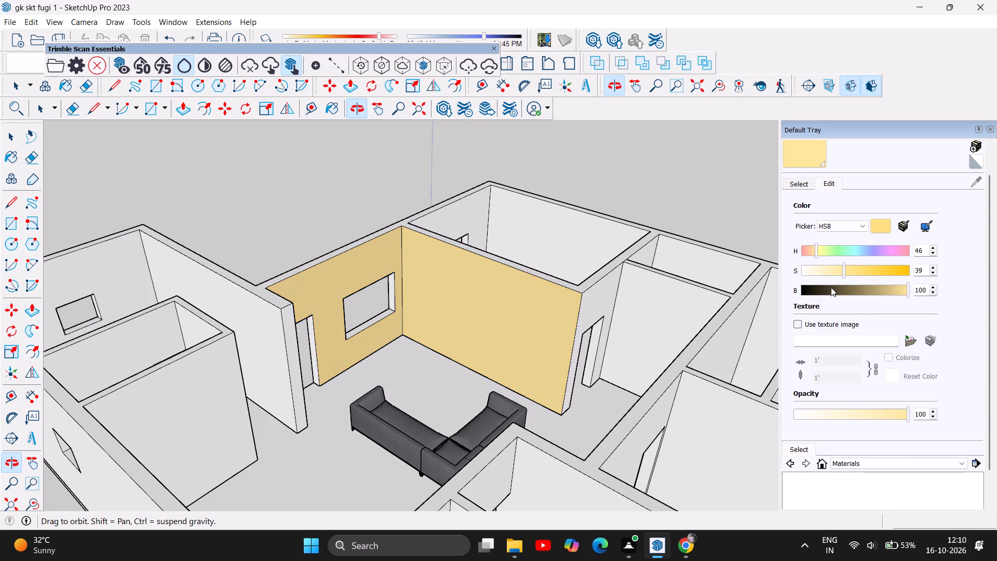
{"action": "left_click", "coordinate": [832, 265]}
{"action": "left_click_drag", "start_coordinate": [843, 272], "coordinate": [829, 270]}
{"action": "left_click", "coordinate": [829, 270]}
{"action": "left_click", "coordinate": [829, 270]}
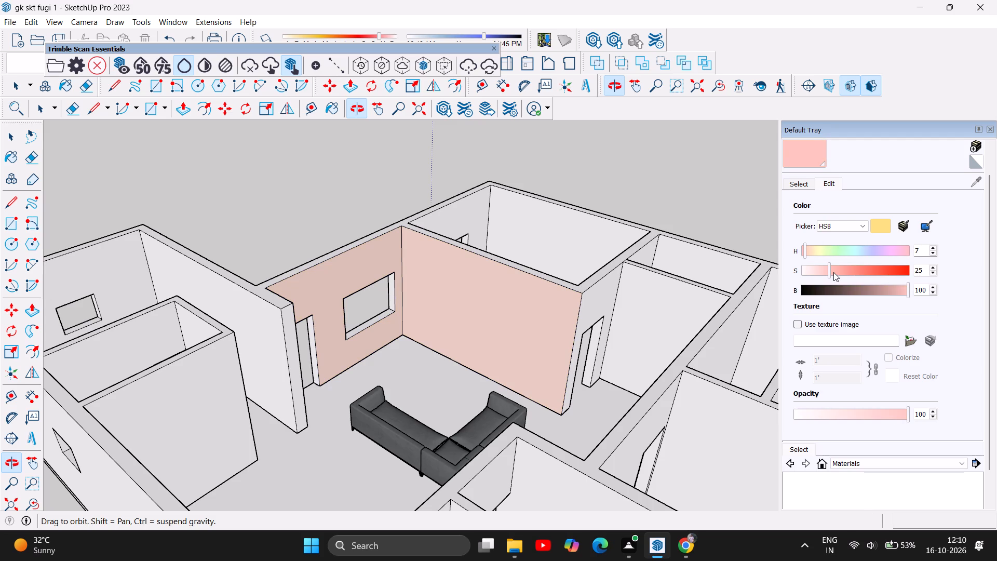
Set the wall material's colour to a pale pink with hue 14 and saturation 15.
{"action": "left_click", "coordinate": [818, 269]}
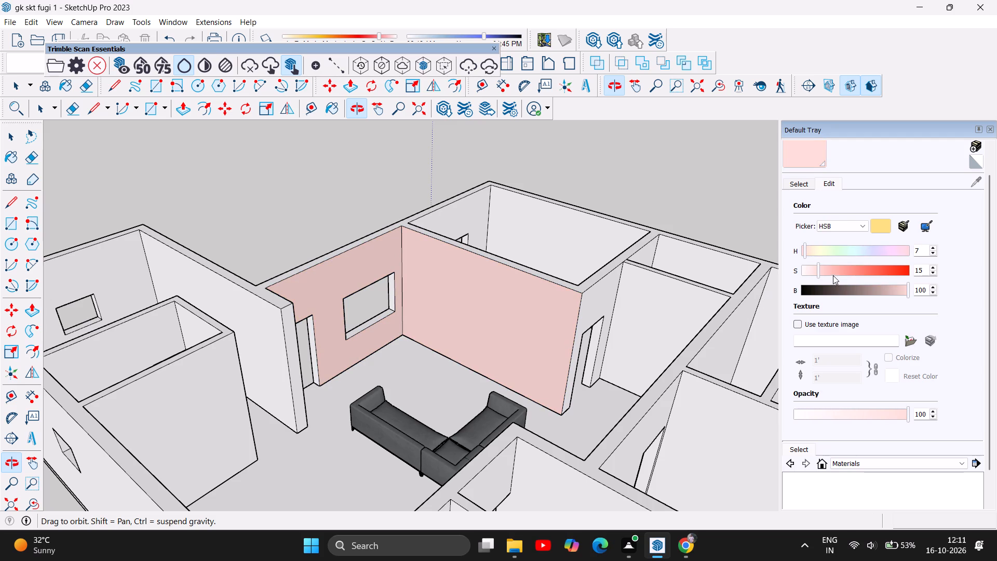
{"action": "left_click", "coordinate": [823, 252]}
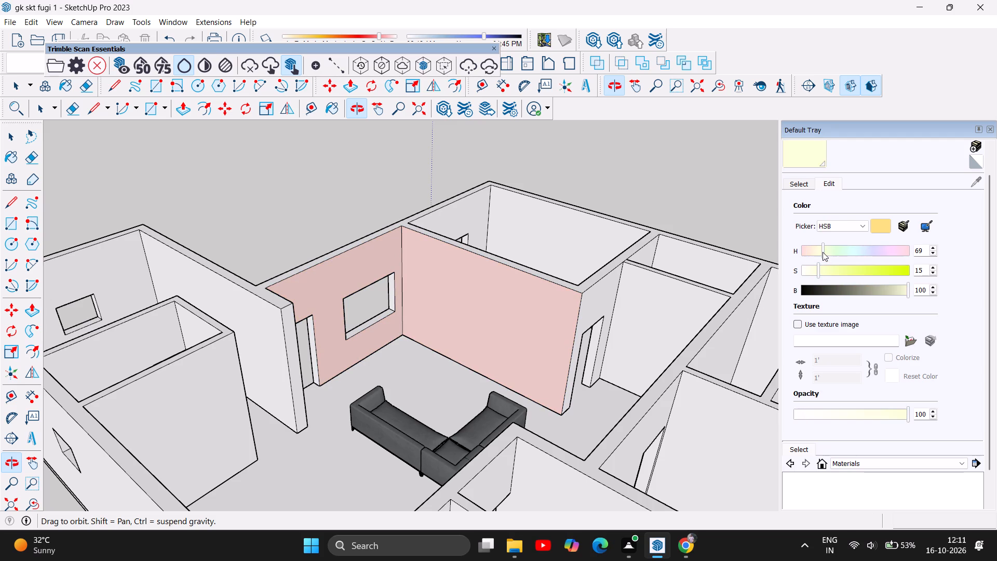
{"action": "left_click", "coordinate": [816, 251]}
{"action": "left_click", "coordinate": [806, 250]}
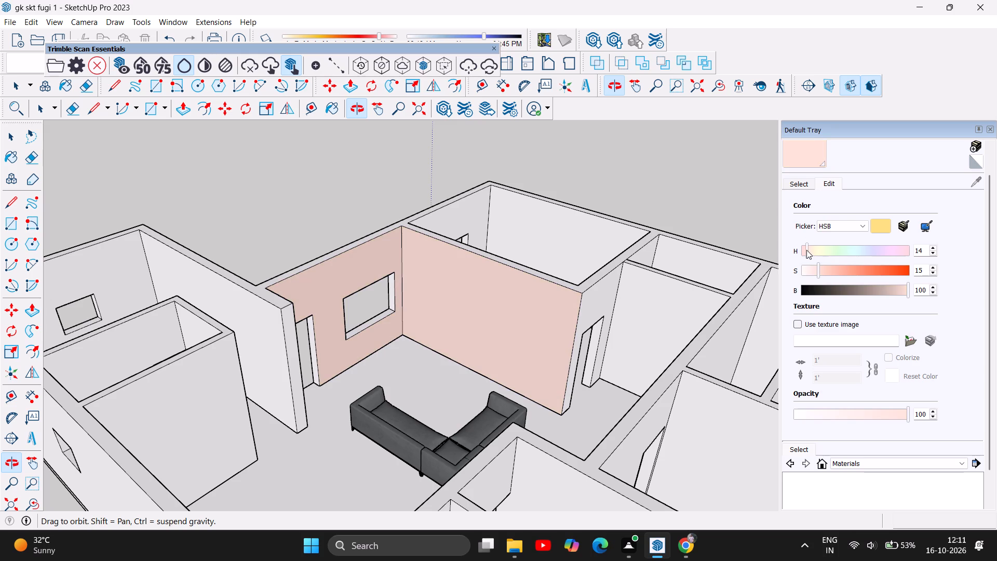
Paint the living room's doorway side wall and the two partition walls across from it with the pale pink material.
{"action": "scroll", "coordinate": [516, 422], "scroll_direction": "down", "scroll_amount": 4}
{"action": "scroll", "coordinate": [567, 398], "scroll_direction": "down", "scroll_amount": 4}
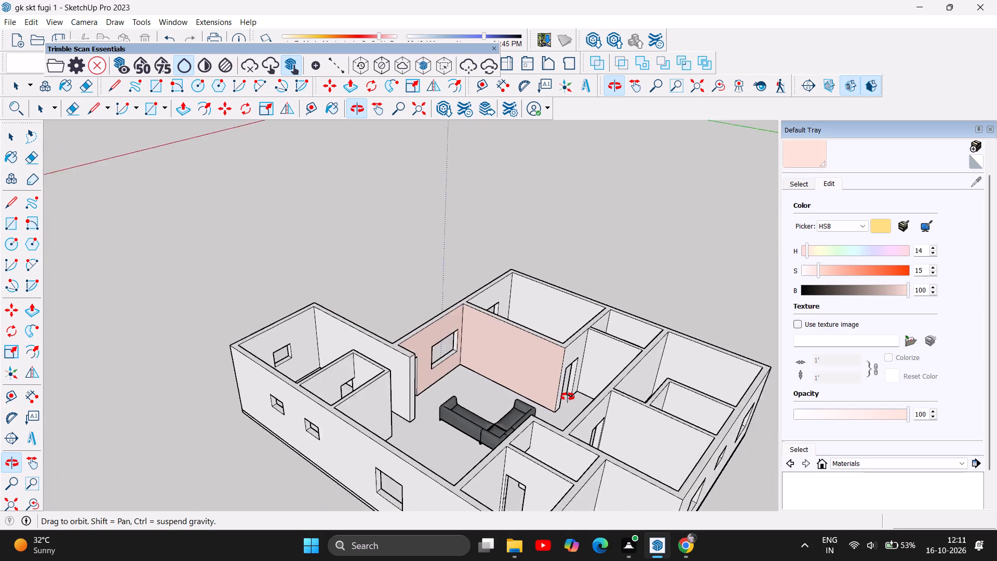
{"action": "scroll", "coordinate": [568, 397], "scroll_direction": "down", "scroll_amount": 1}
{"action": "scroll", "coordinate": [603, 340], "scroll_direction": "up", "scroll_amount": 5}
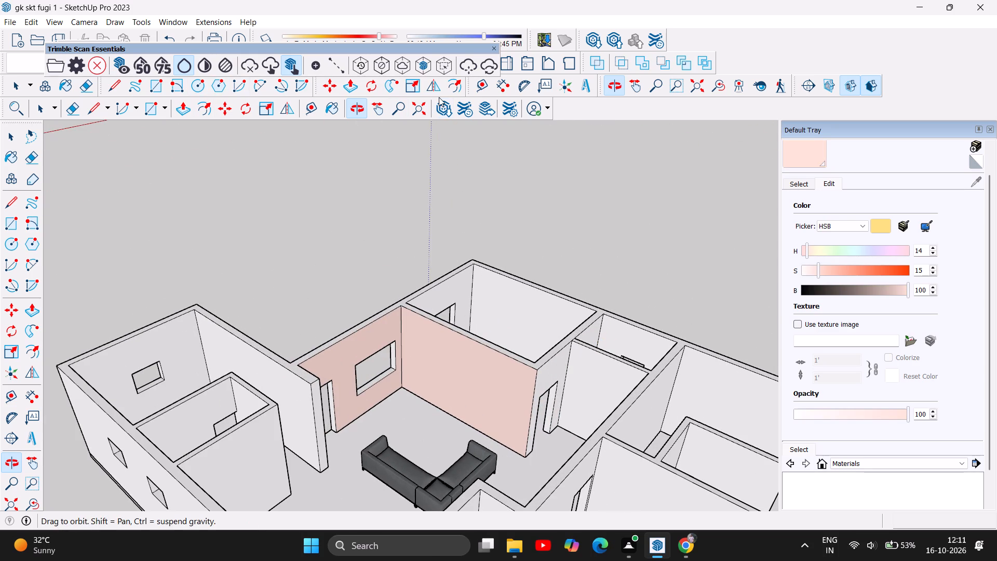
{"action": "left_click", "coordinate": [15, 158]}
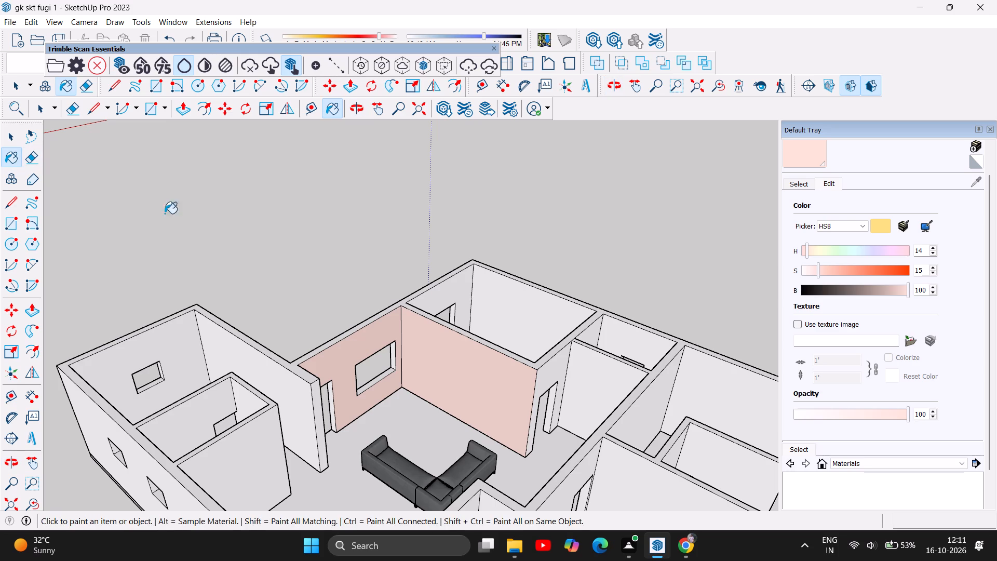
{"action": "left_click", "coordinate": [556, 372]}
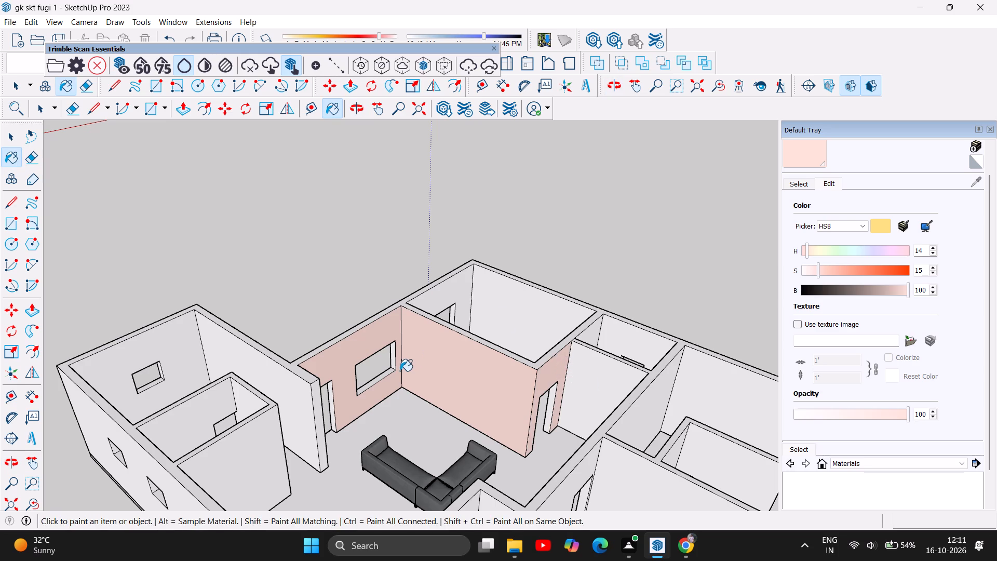
{"action": "scroll", "coordinate": [399, 371], "scroll_direction": "down", "scroll_amount": 10}
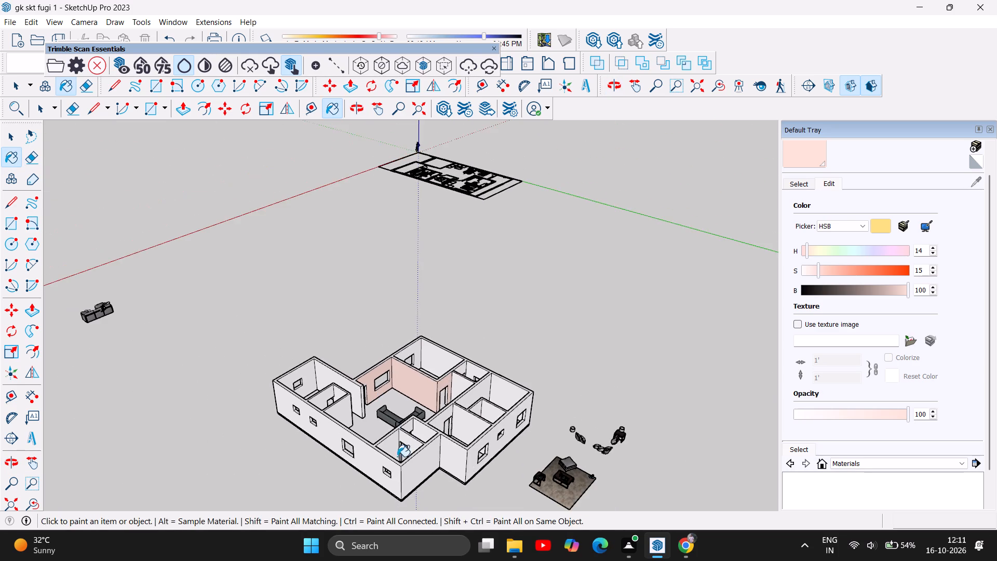
{"action": "scroll", "coordinate": [381, 449], "scroll_direction": "up", "scroll_amount": 9}
{"action": "left_click", "coordinate": [303, 383]}
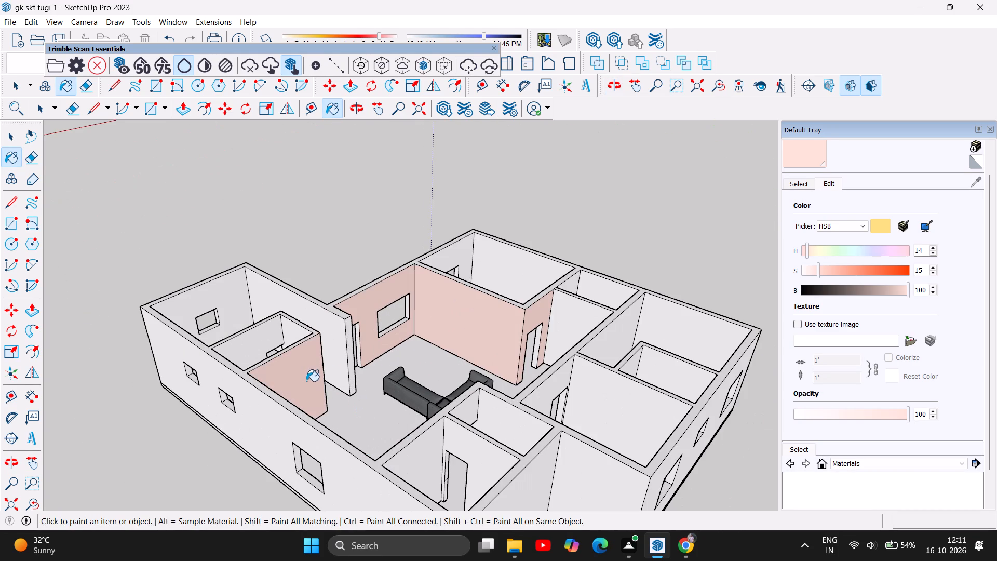
{"action": "left_click", "coordinate": [338, 345]}
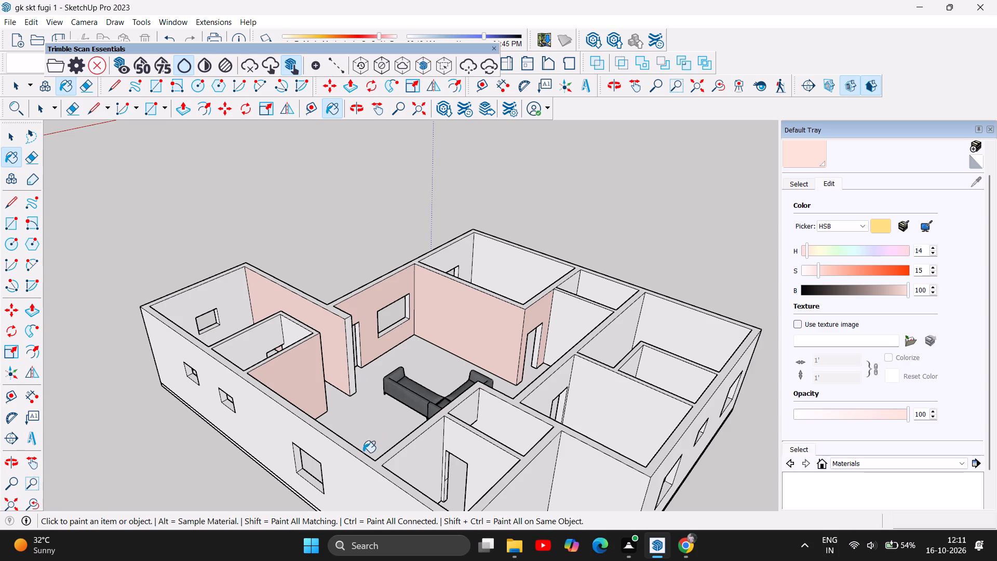
Paint the two outer walls inside the room behind the main living-room wall with the pale pink material.
{"action": "scroll", "coordinate": [295, 461], "scroll_direction": "down", "scroll_amount": 4}
{"action": "scroll", "coordinate": [480, 377], "scroll_direction": "up", "scroll_amount": 3}
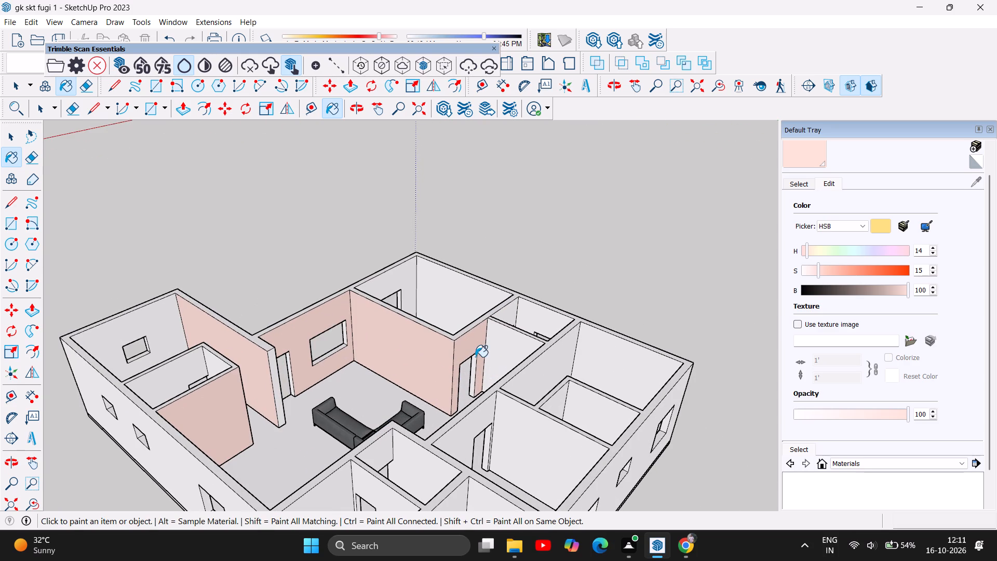
{"action": "scroll", "coordinate": [334, 373], "scroll_direction": "down", "scroll_amount": 3}
{"action": "left_click", "coordinate": [413, 314]}
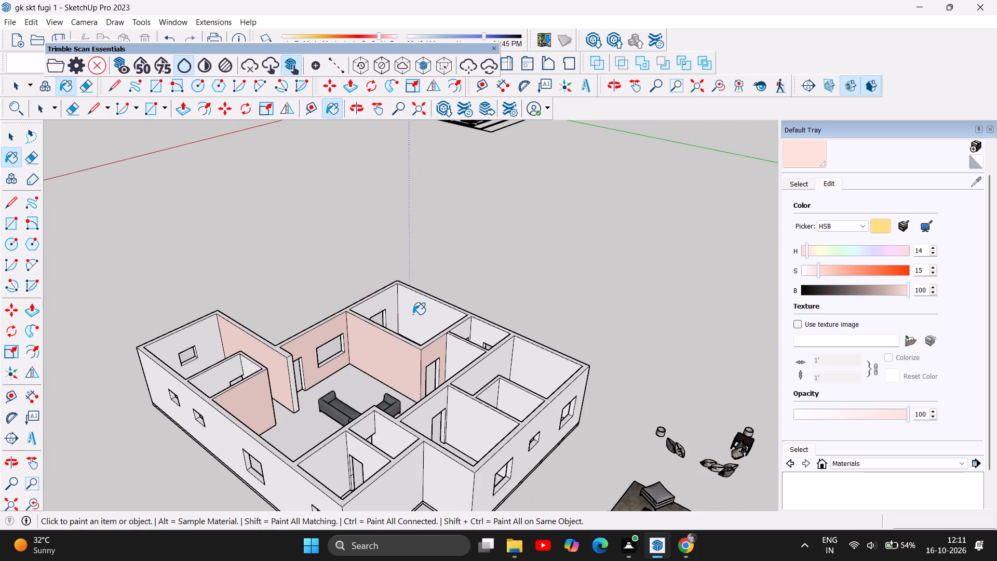
{"action": "left_click", "coordinate": [384, 304]}
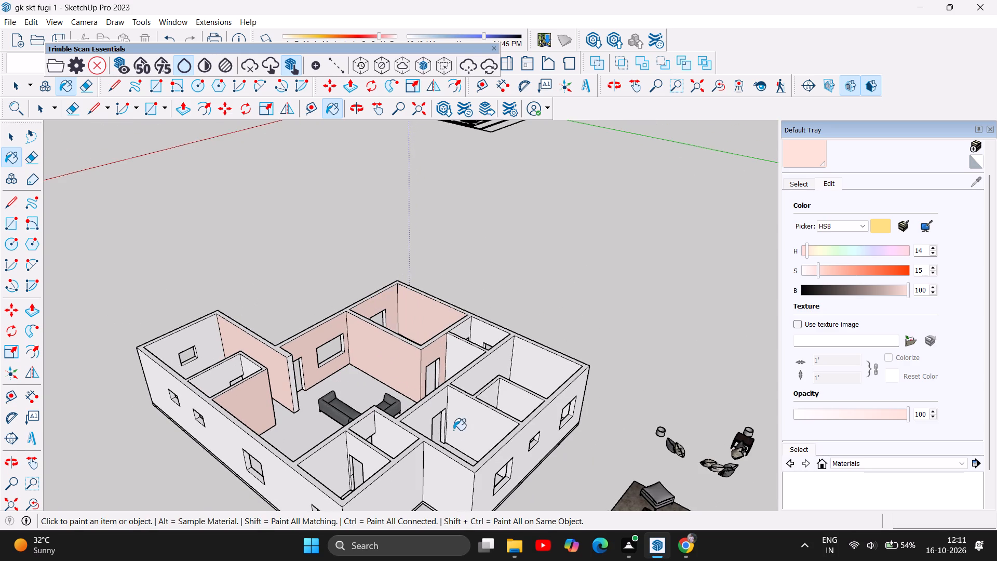
{"action": "left_click", "coordinate": [356, 110]}
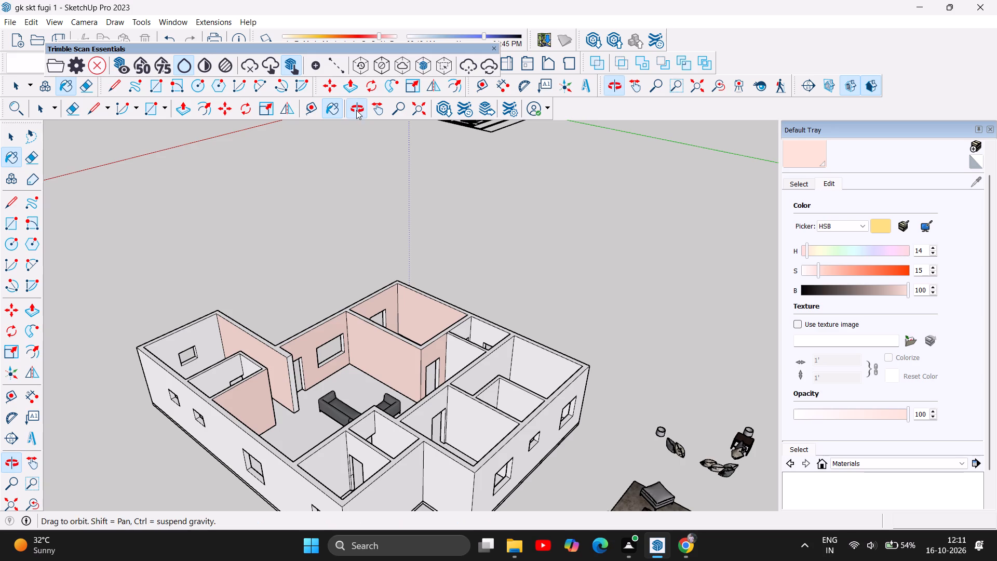
{"action": "left_click_drag", "start_coordinate": [342, 351], "coordinate": [452, 357]}
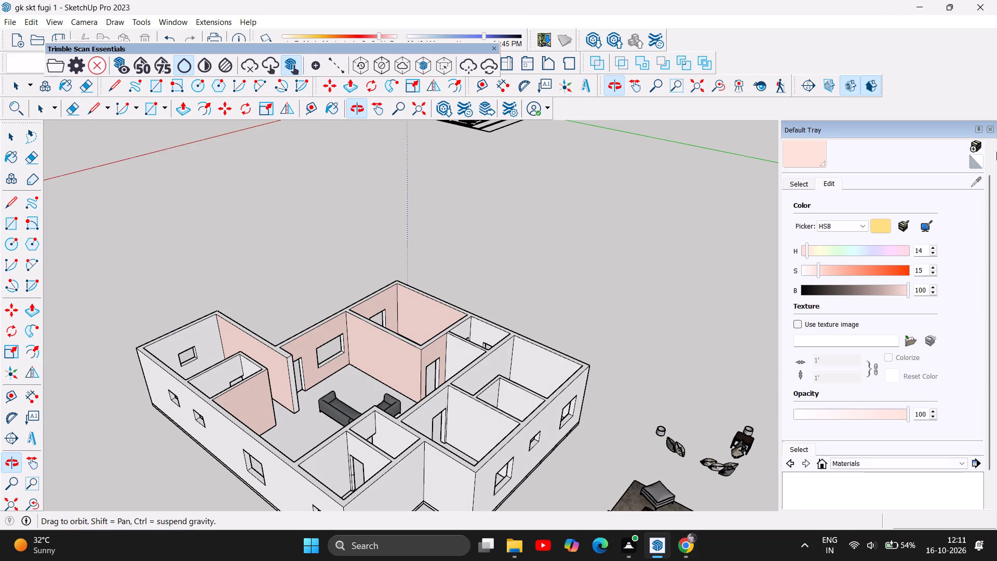
{"action": "left_click_drag", "start_coordinate": [294, 411], "coordinate": [396, 398]}
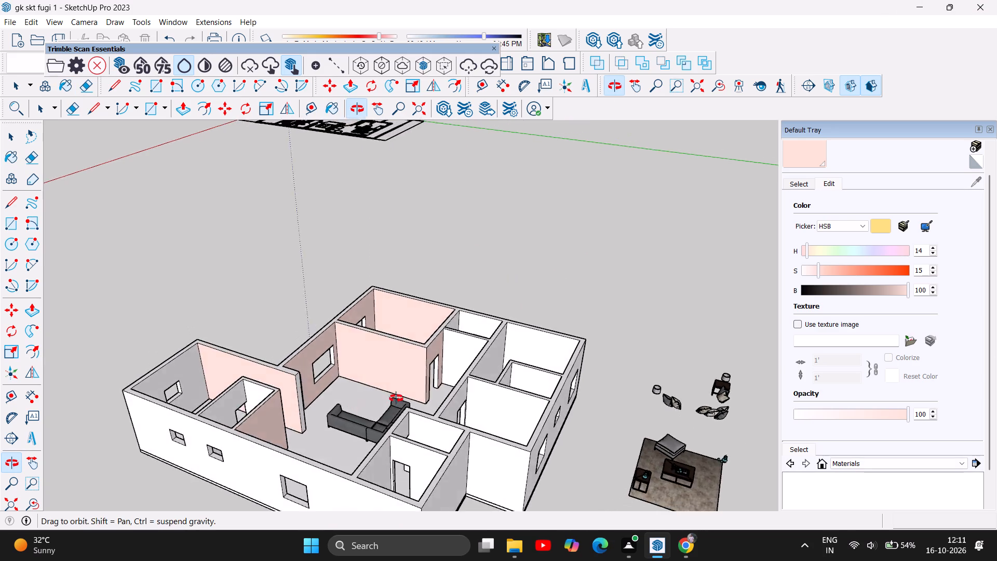
Paint the far corner bedroom's two visible partition walls and the adjacent passage end wall with the pale pink material.
{"action": "left_click_drag", "start_coordinate": [396, 398], "coordinate": [352, 413]}
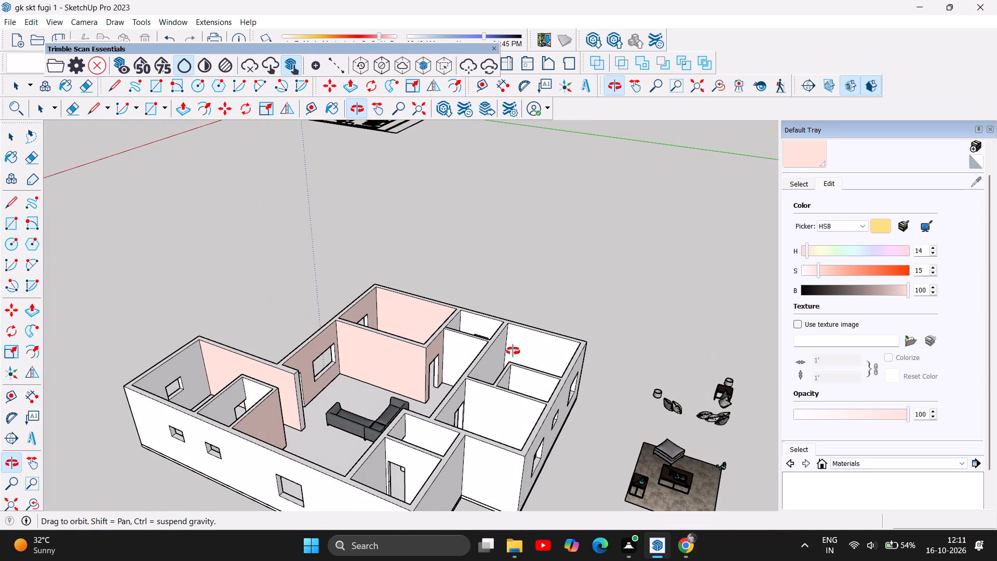
{"action": "scroll", "coordinate": [494, 338], "scroll_direction": "up", "scroll_amount": 5}
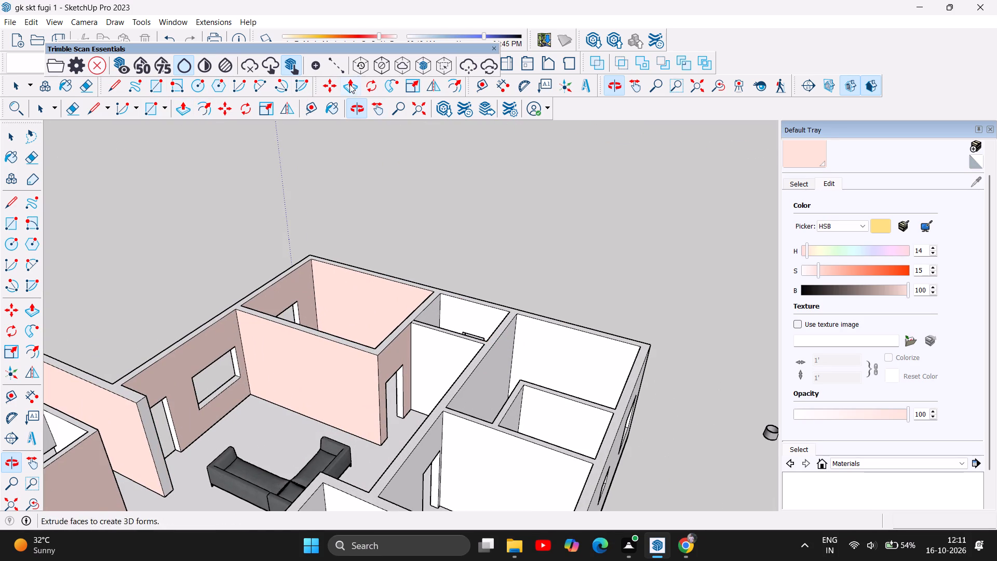
{"action": "left_click", "coordinate": [12, 155]}
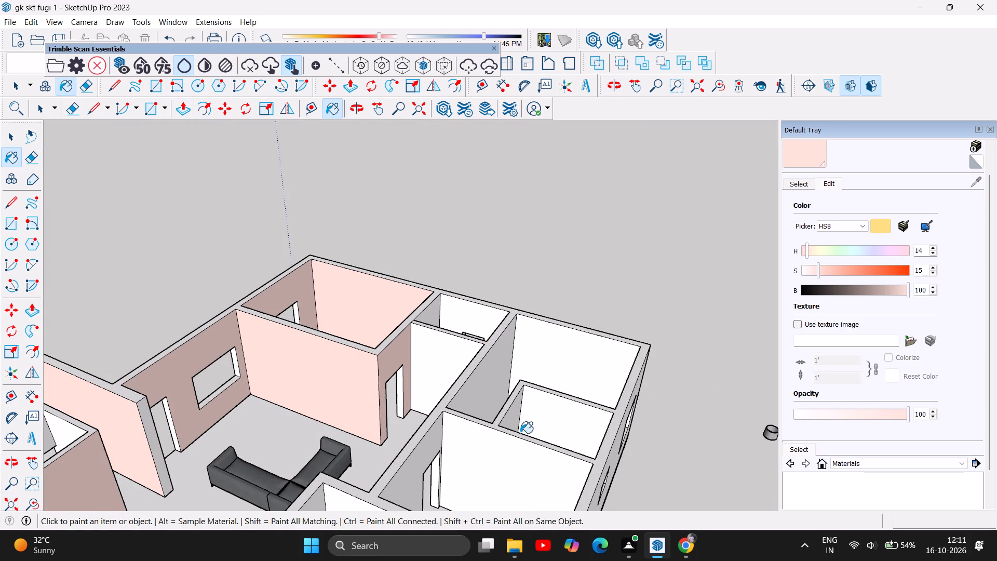
{"action": "left_click", "coordinate": [540, 343]}
{"action": "left_click", "coordinate": [474, 391]}
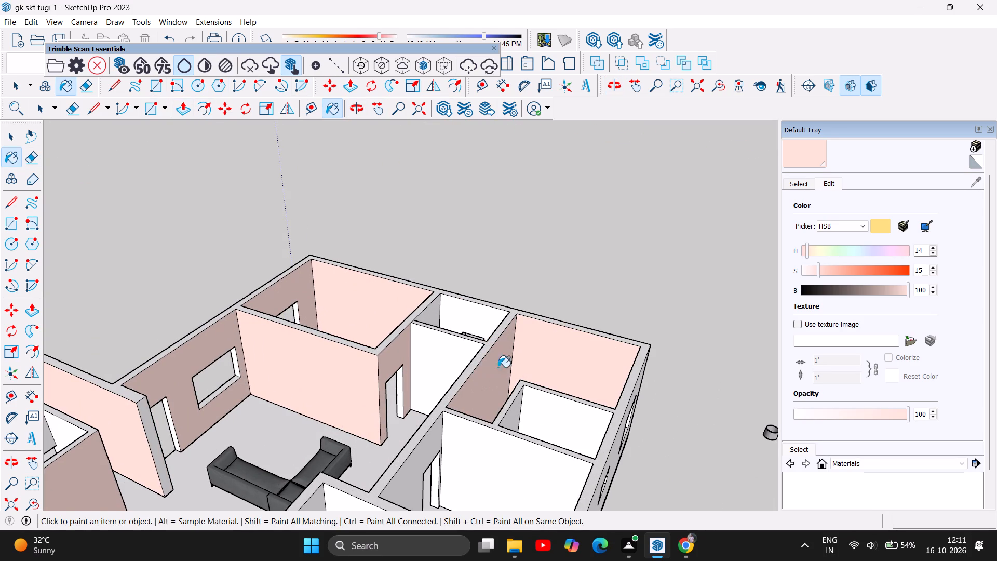
{"action": "left_click", "coordinate": [451, 362]}
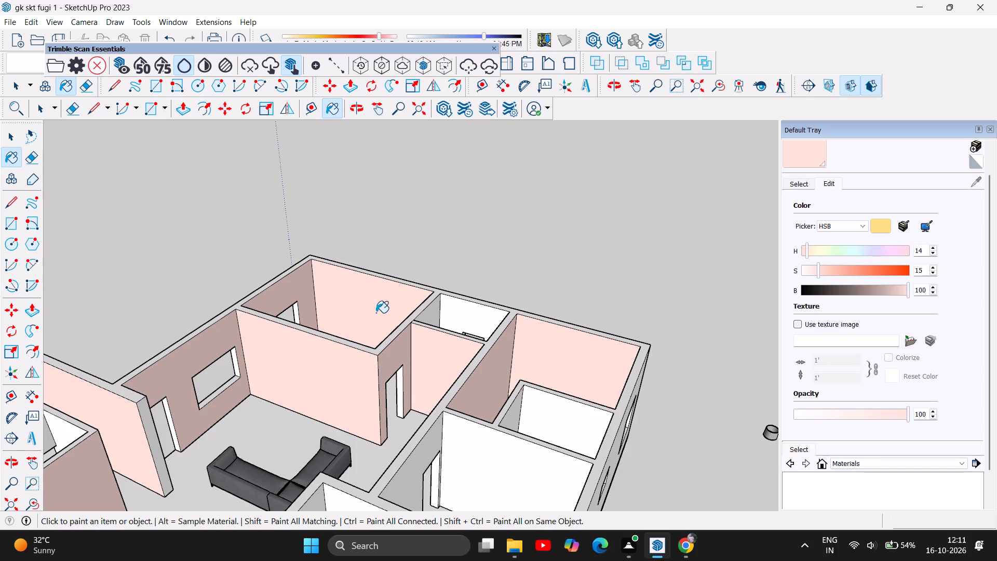
Paint two adjoining walls in the middle bedroom and two in the doorway room beyond it with the pale pink material.
{"action": "scroll", "coordinate": [376, 313], "scroll_direction": "down", "scroll_amount": 5}
{"action": "scroll", "coordinate": [447, 411], "scroll_direction": "up", "scroll_amount": 5}
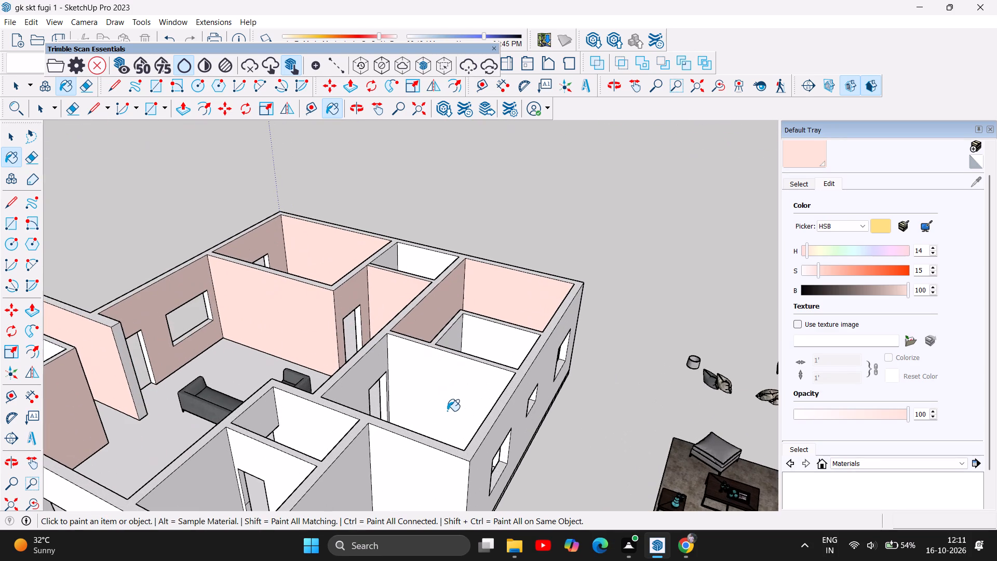
{"action": "left_click", "coordinate": [455, 395]}
{"action": "left_click", "coordinate": [356, 398]}
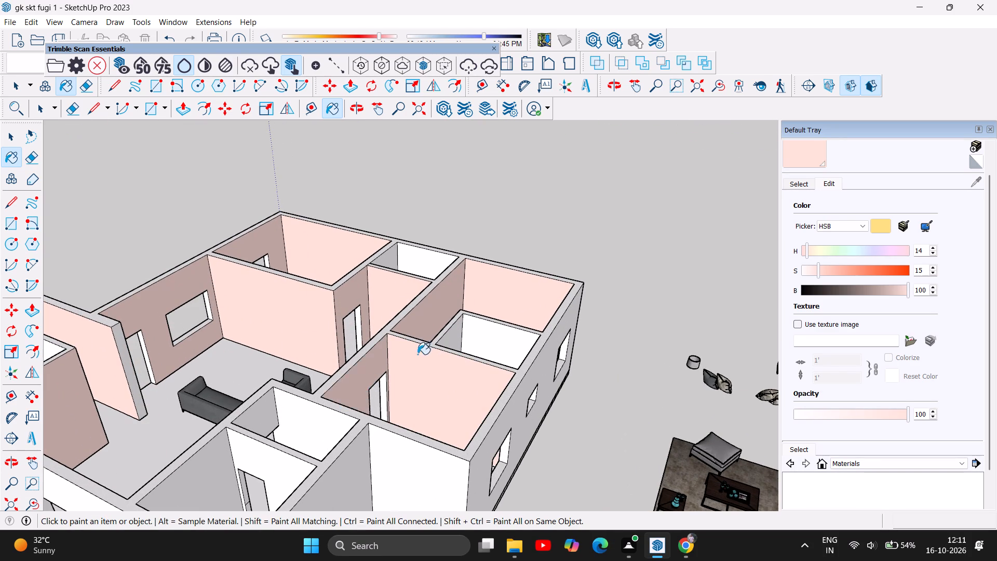
{"action": "scroll", "coordinate": [521, 365], "scroll_direction": "down", "scroll_amount": 4}
{"action": "left_click", "coordinate": [309, 440]}
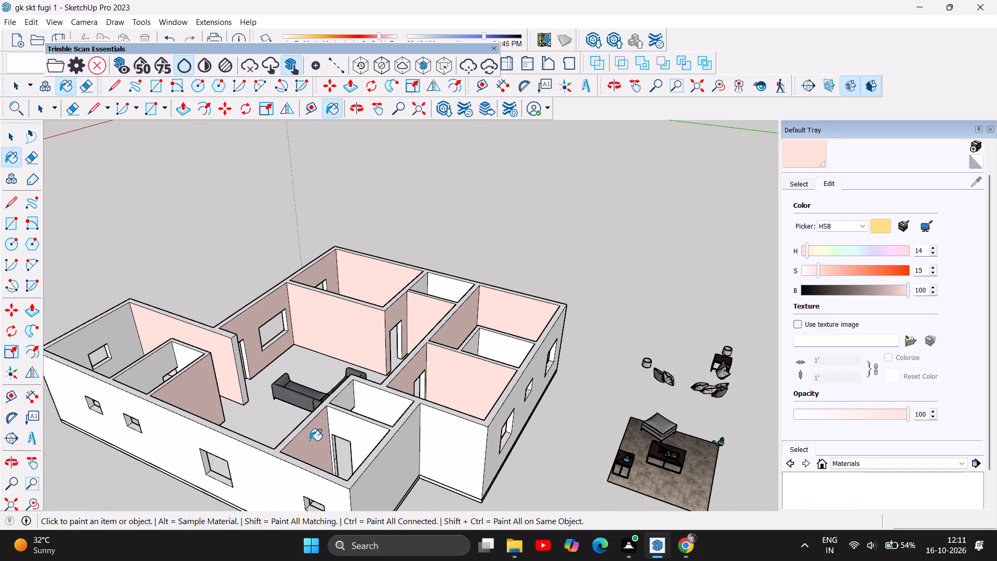
{"action": "left_click", "coordinate": [358, 432]}
Paint the doorway wall of the room behind the main living-room wall, including its narrow strip beside the opening, pale pink.
{"action": "scroll", "coordinate": [359, 319], "scroll_direction": "up", "scroll_amount": 2}
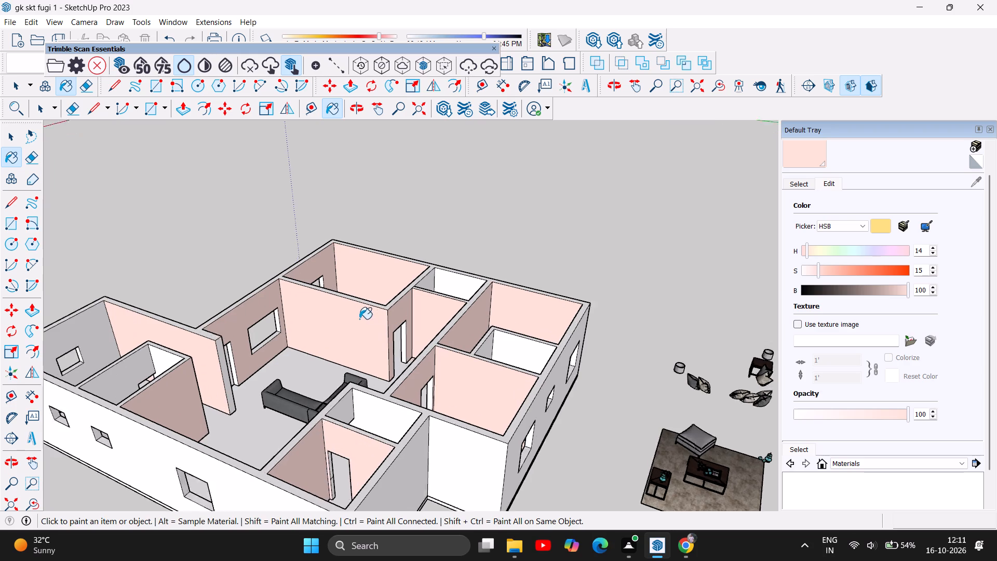
{"action": "scroll", "coordinate": [359, 319], "scroll_direction": "up", "scroll_amount": 1}
{"action": "left_click", "coordinate": [356, 104]}
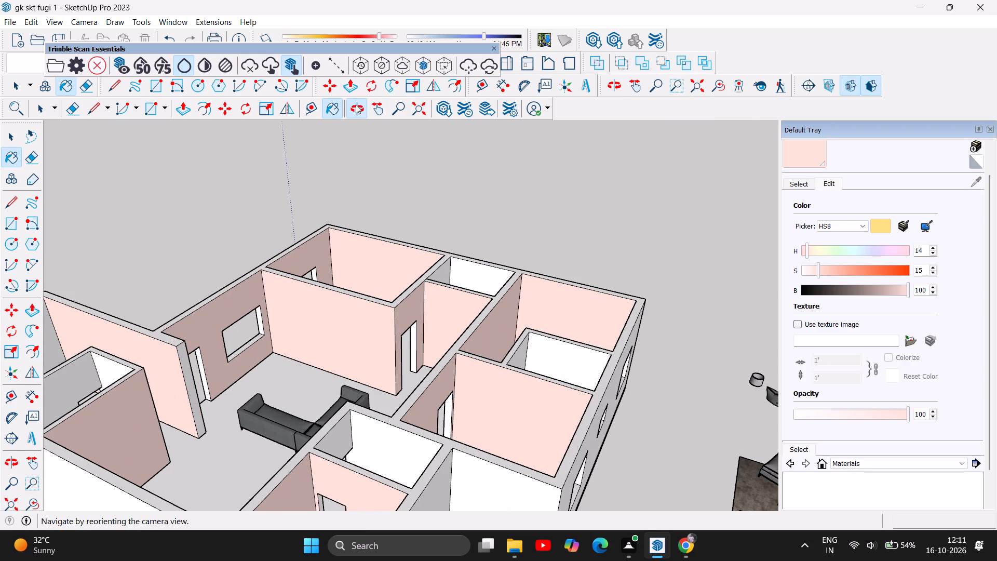
{"action": "left_click_drag", "start_coordinate": [222, 333], "coordinate": [511, 349]}
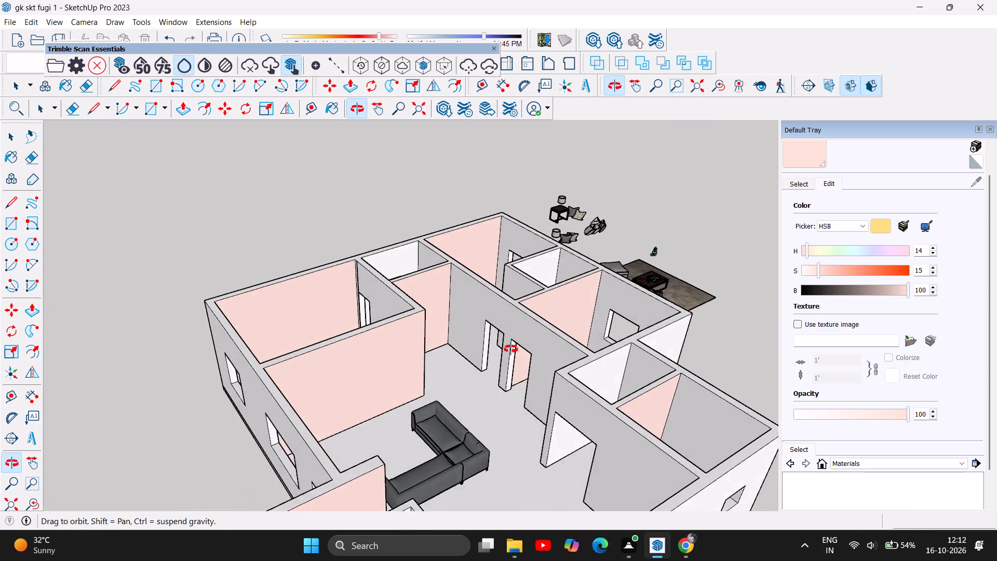
{"action": "left_click_drag", "start_coordinate": [511, 349], "coordinate": [662, 324]}
{"action": "scroll", "coordinate": [580, 284], "scroll_direction": "up", "scroll_amount": 3}
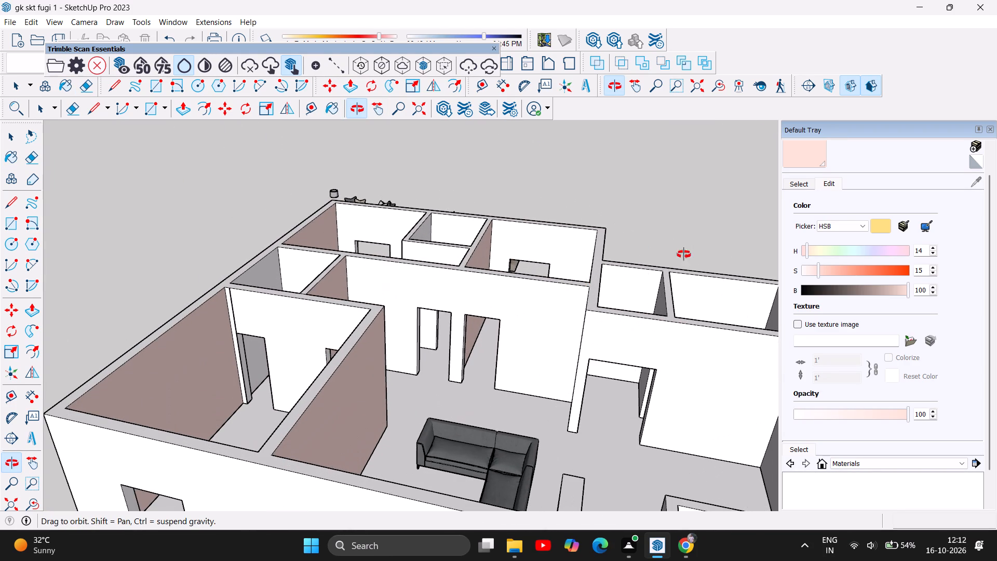
{"action": "left_click", "coordinate": [12, 161]}
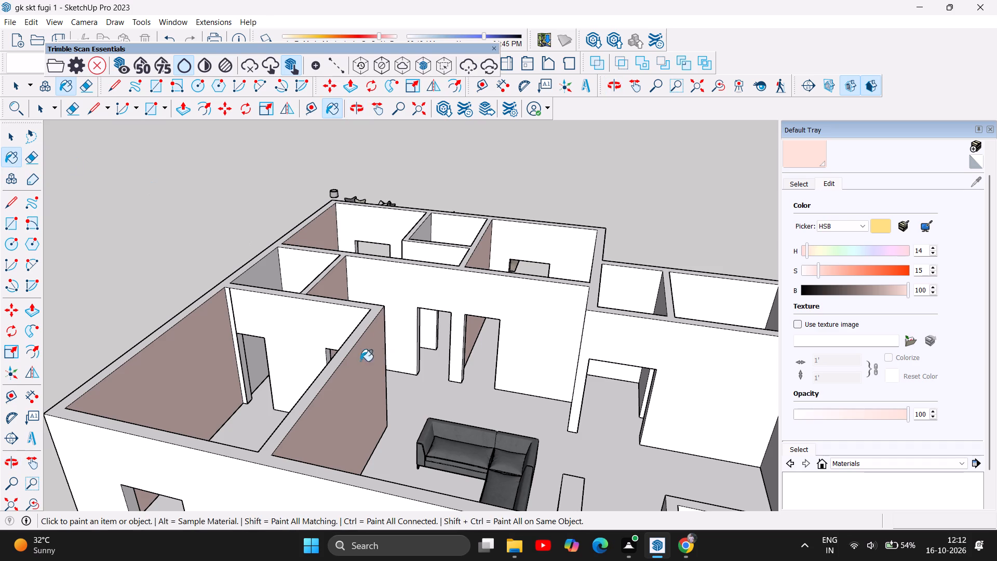
{"action": "left_click", "coordinate": [288, 324]}
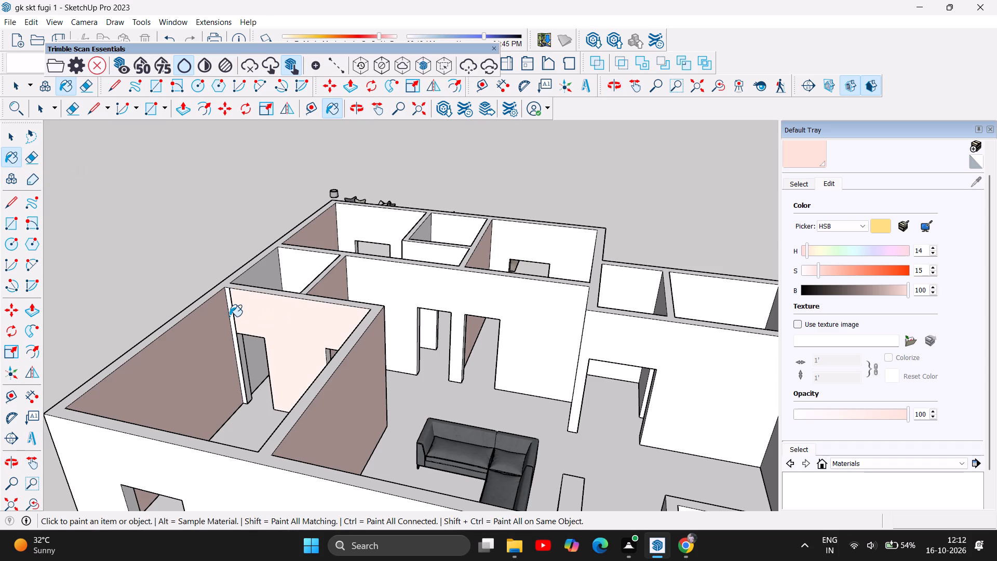
{"action": "left_click", "coordinate": [230, 316]}
{"action": "scroll", "coordinate": [228, 312], "scroll_direction": "up", "scroll_amount": 5}
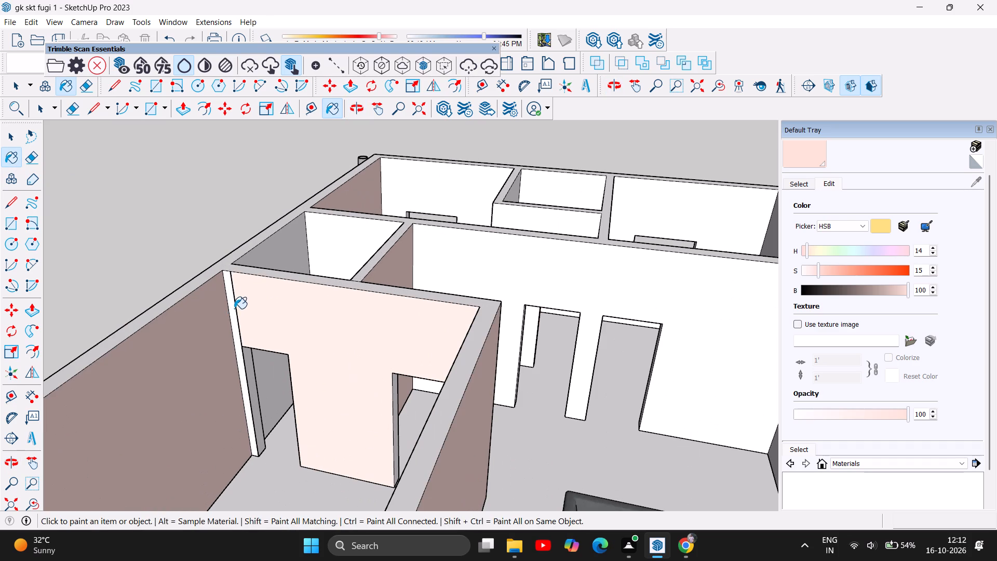
{"action": "left_click", "coordinate": [234, 309]}
Paint the living room's long wall with the bedroom doorways and the adjoining single-doorway wall with the pale pink material.
{"action": "scroll", "coordinate": [195, 382], "scroll_direction": "down", "scroll_amount": 6}
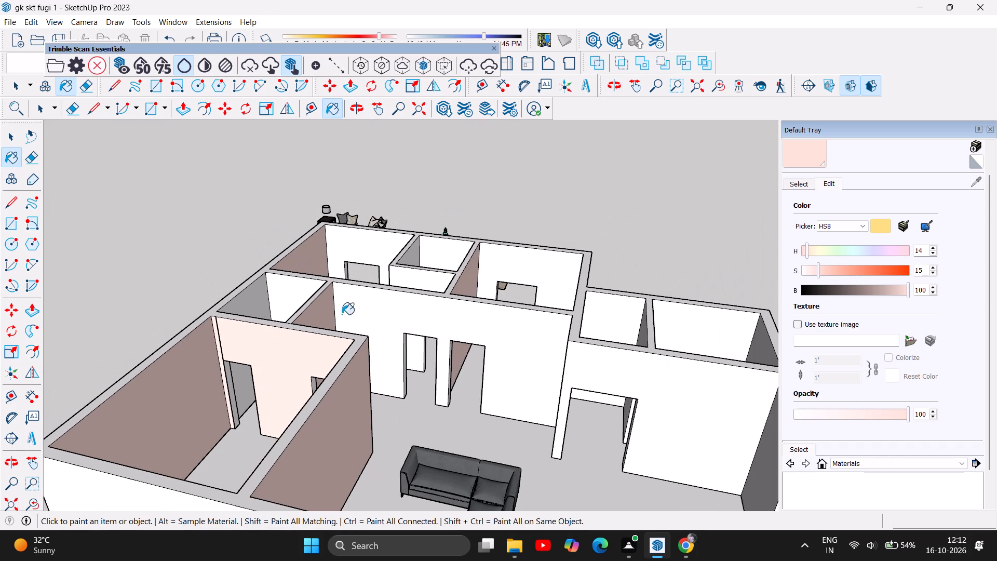
{"action": "left_click", "coordinate": [388, 305]}
{"action": "scroll", "coordinate": [201, 317], "scroll_direction": "down", "scroll_amount": 5}
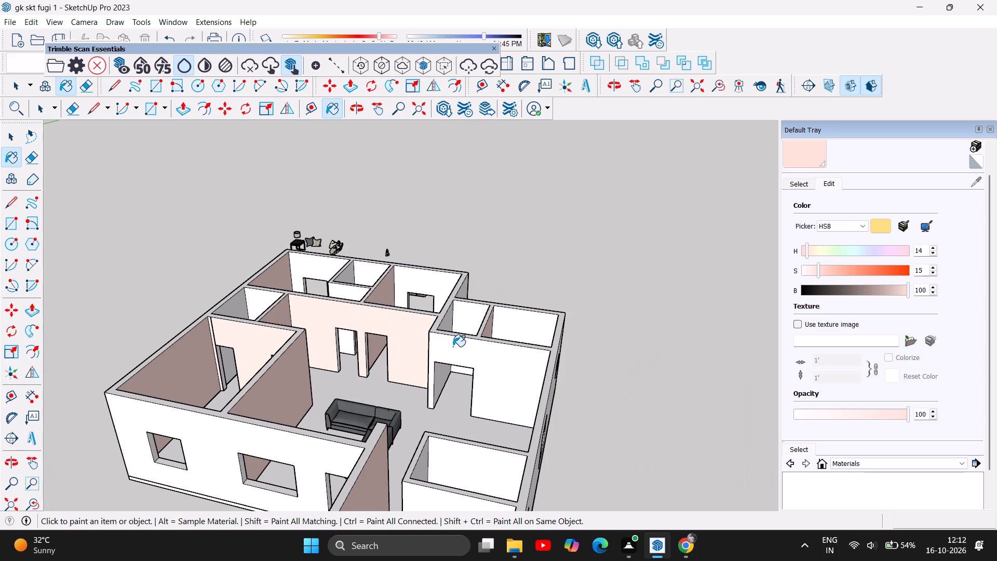
{"action": "left_click", "coordinate": [453, 346]}
Paint the living room's short return wall, the middle bedroom's outer walls and the neighbouring small bathroom's outside faces pale pink.
{"action": "scroll", "coordinate": [249, 395], "scroll_direction": "down", "scroll_amount": 5}
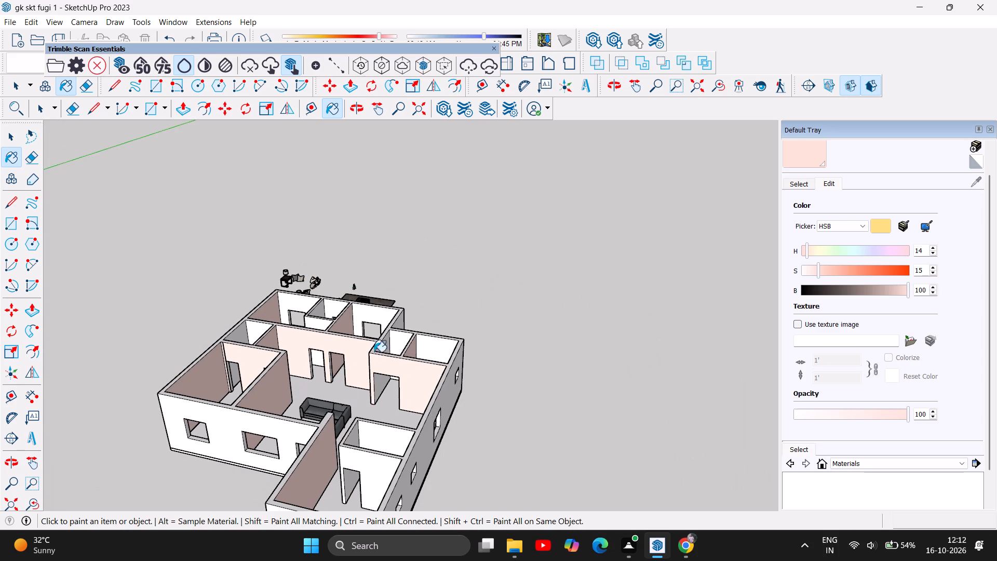
{"action": "left_click", "coordinate": [358, 101]}
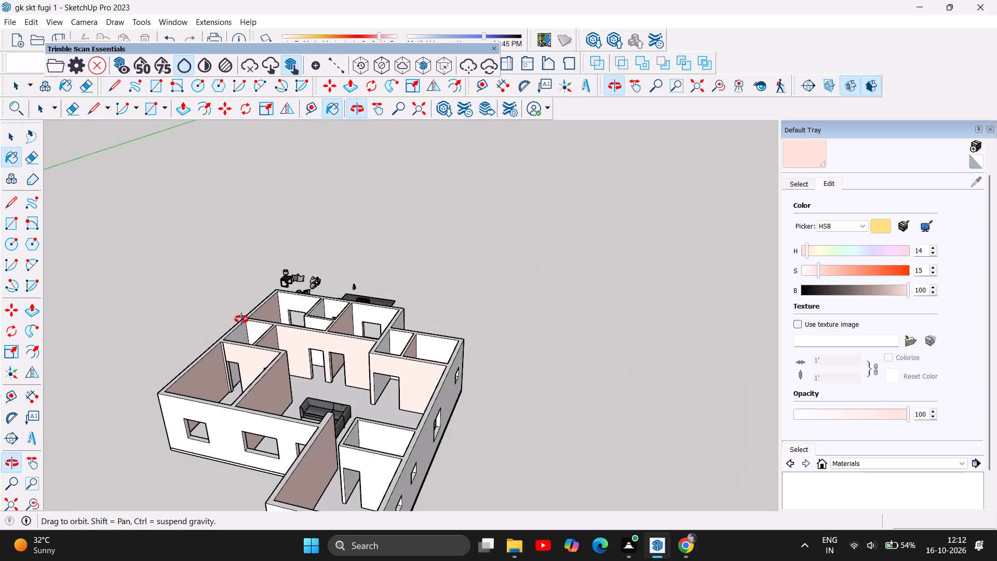
{"action": "left_click_drag", "start_coordinate": [235, 373], "coordinate": [477, 372]}
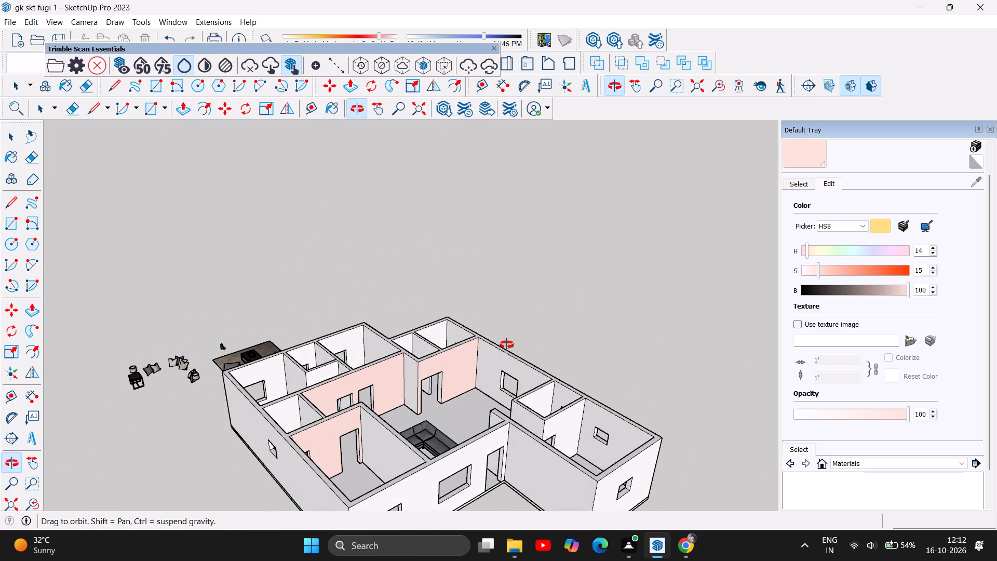
{"action": "scroll", "coordinate": [511, 324], "scroll_direction": "up", "scroll_amount": 7}
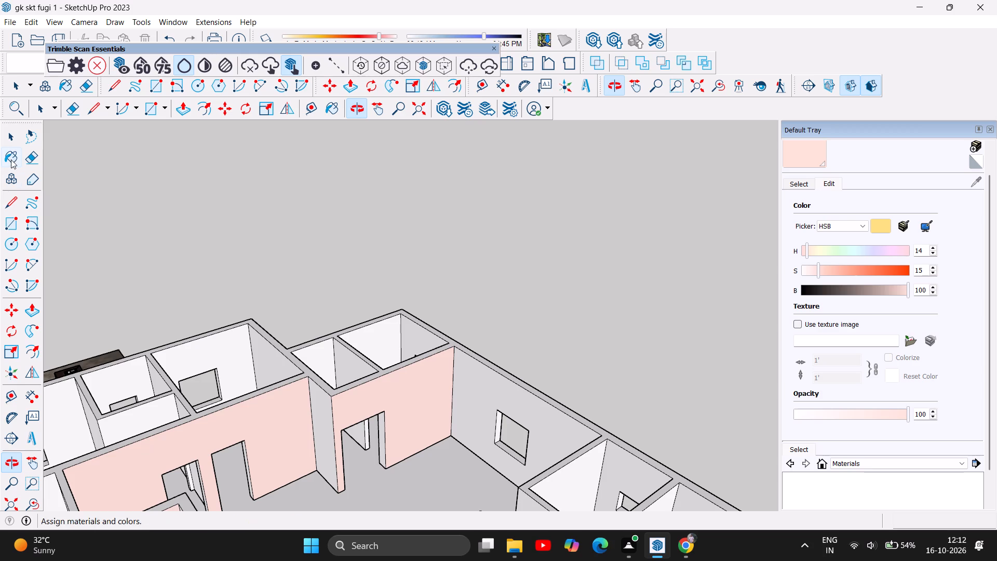
{"action": "left_click", "coordinate": [8, 153]}
{"action": "left_click", "coordinate": [328, 437]}
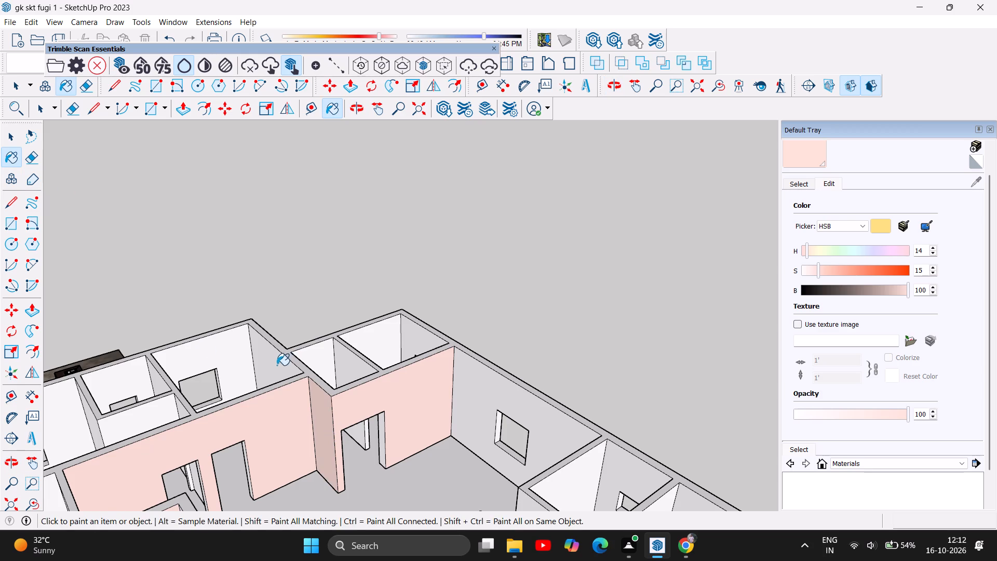
{"action": "left_click", "coordinate": [276, 365]}
{"action": "left_click", "coordinate": [231, 355]}
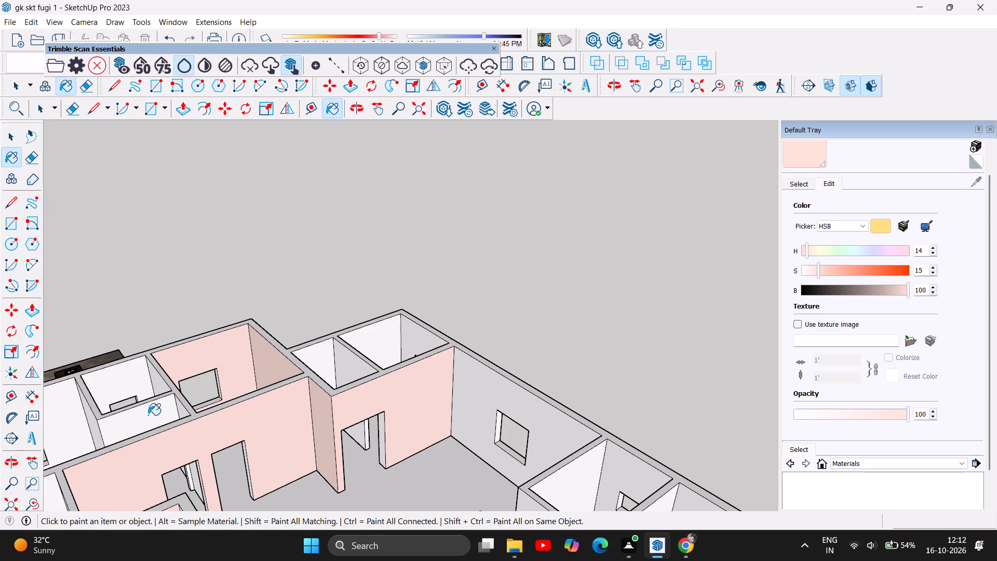
{"action": "left_click", "coordinate": [148, 415]}
{"action": "left_click", "coordinate": [90, 418]}
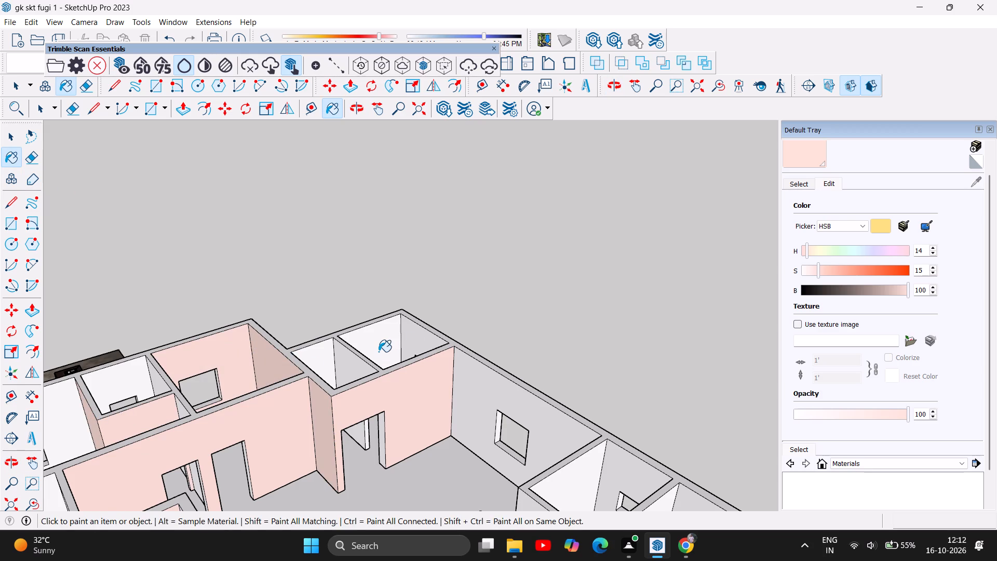
Paint two walls of the small room behind the living-room doorway and the living area's outer window wall pale pink.
{"action": "left_click", "coordinate": [342, 367]}
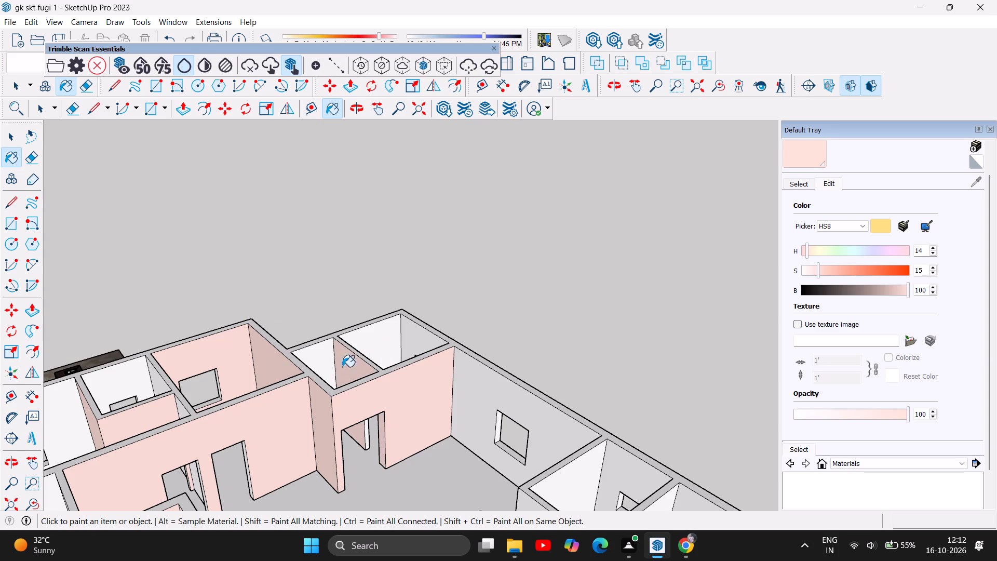
{"action": "left_click", "coordinate": [316, 361]}
{"action": "left_click", "coordinate": [497, 390]}
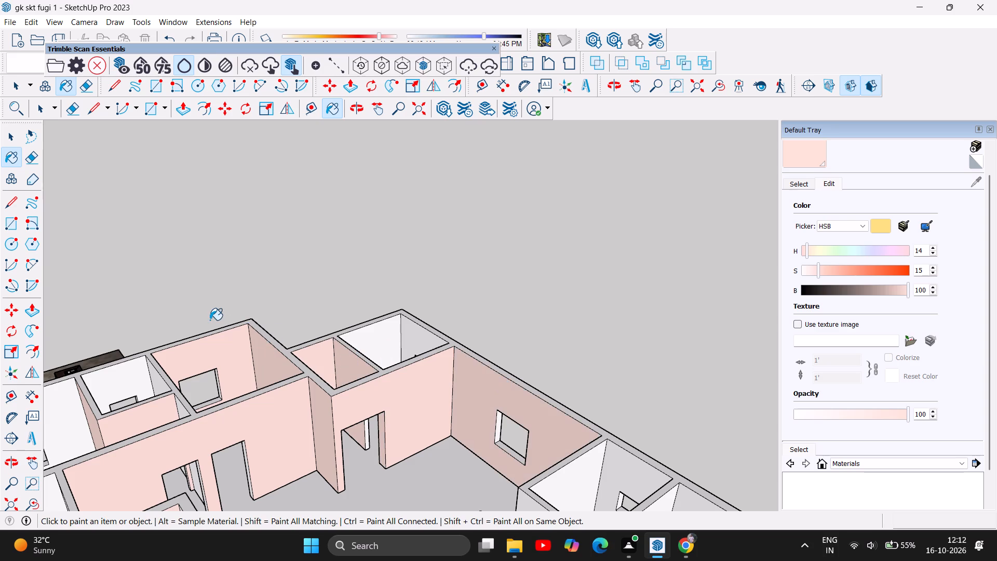
Paint the two outside faces of the small enclosed room near the entrance, including its doorway wall, with the pale pink material.
{"action": "scroll", "coordinate": [205, 317], "scroll_direction": "down", "scroll_amount": 9}
{"action": "scroll", "coordinate": [399, 433], "scroll_direction": "up", "scroll_amount": 5}
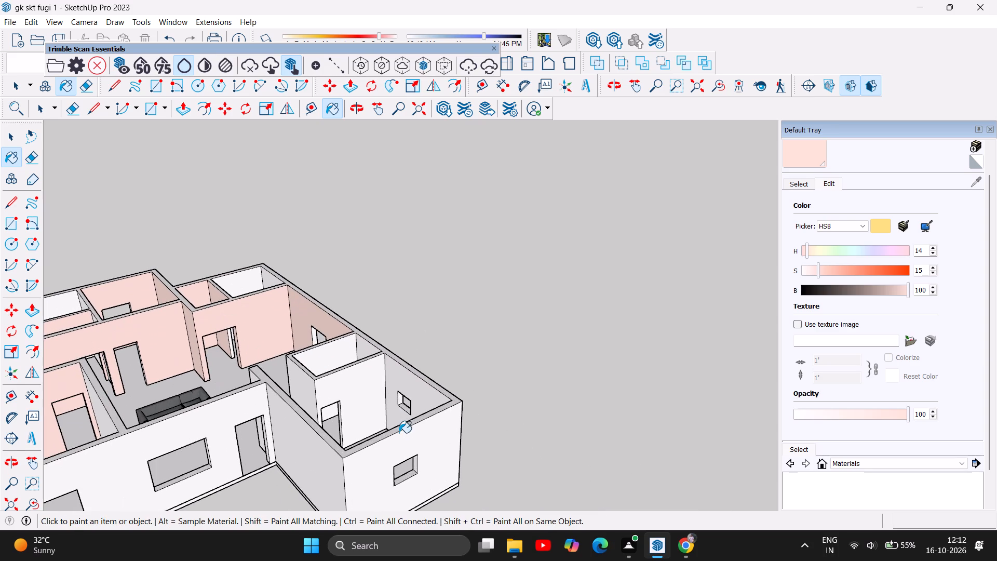
{"action": "scroll", "coordinate": [387, 435], "scroll_direction": "up", "scroll_amount": 2}
{"action": "scroll", "coordinate": [311, 480], "scroll_direction": "down", "scroll_amount": 5}
{"action": "scroll", "coordinate": [284, 412], "scroll_direction": "up", "scroll_amount": 3}
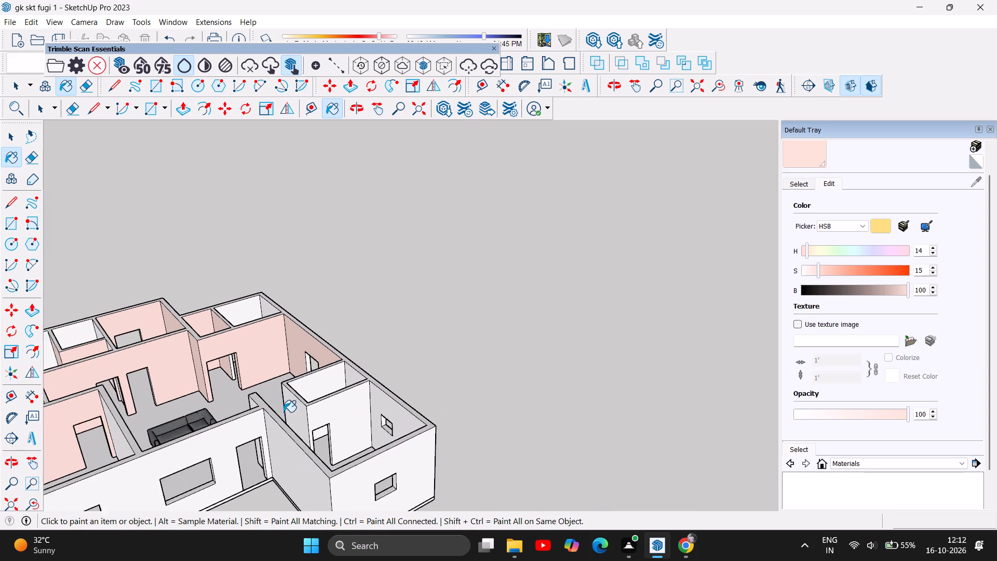
{"action": "scroll", "coordinate": [284, 412], "scroll_direction": "up", "scroll_amount": 2}
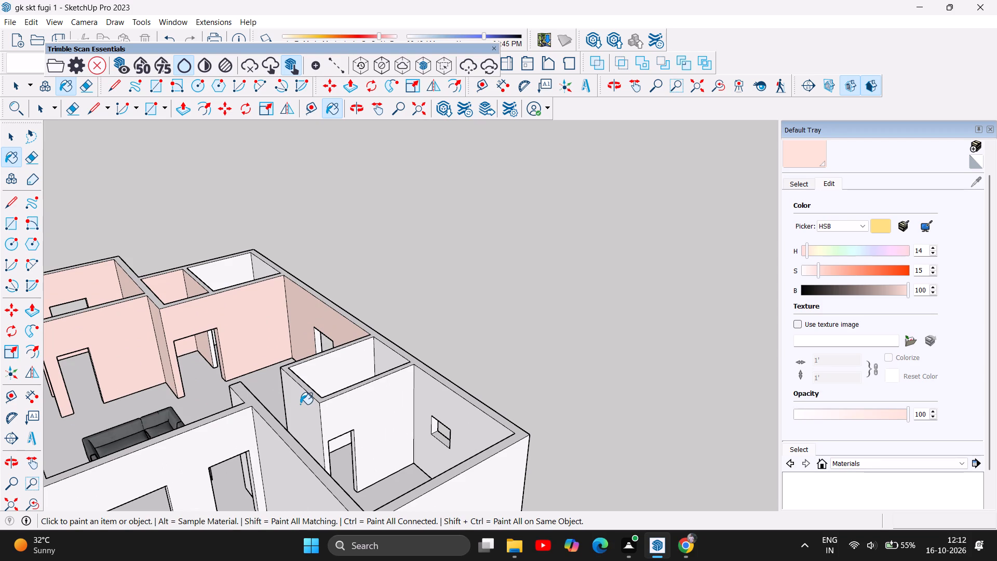
{"action": "left_click", "coordinate": [302, 405]}
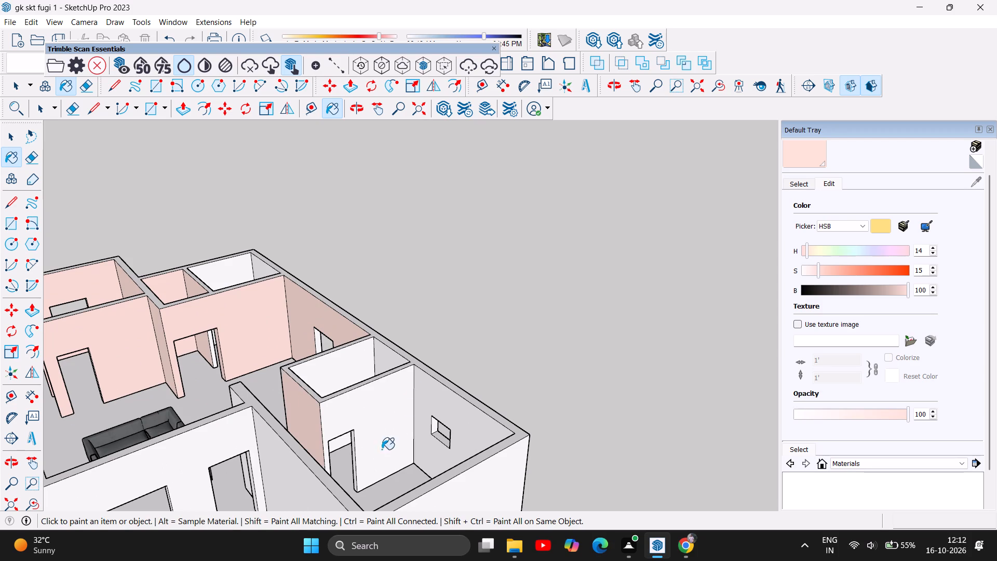
{"action": "left_click", "coordinate": [379, 421]}
Paint the window wall of the far corner bedroom with the pale pink material.
{"action": "scroll", "coordinate": [296, 439], "scroll_direction": "down", "scroll_amount": 5}
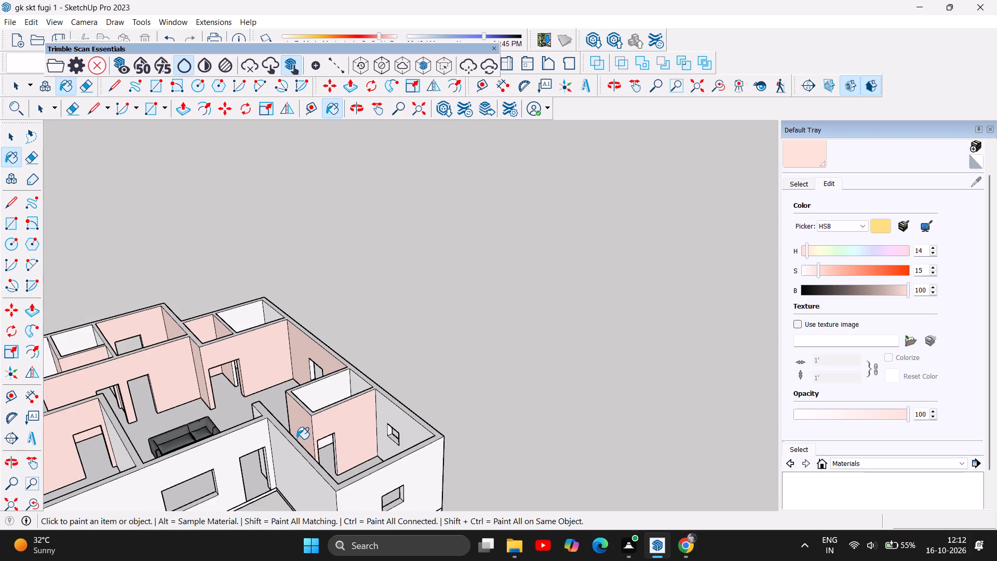
{"action": "scroll", "coordinate": [297, 439], "scroll_direction": "down", "scroll_amount": 5}
{"action": "scroll", "coordinate": [311, 374], "scroll_direction": "up", "scroll_amount": 4}
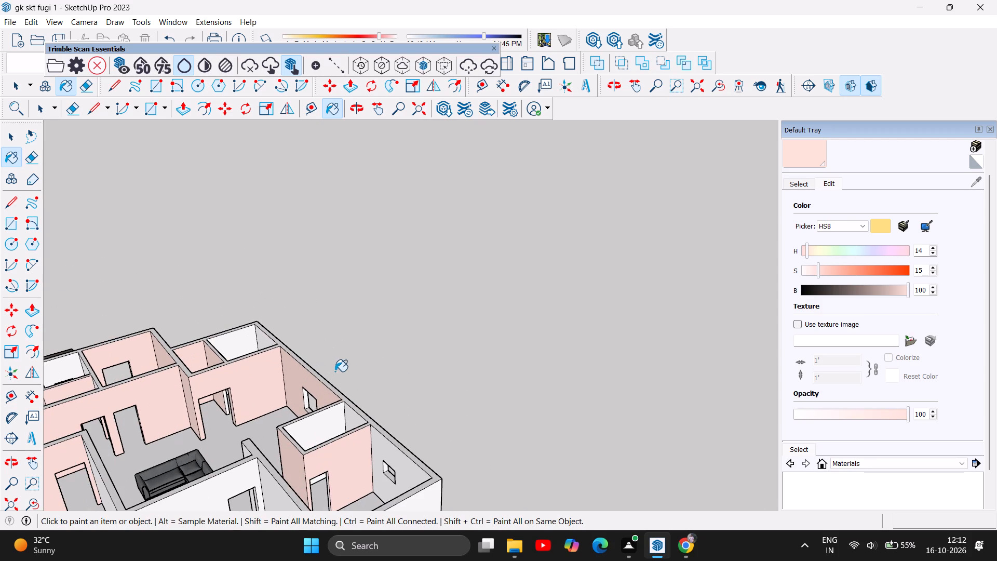
{"action": "scroll", "coordinate": [345, 370], "scroll_direction": "down", "scroll_amount": 6}
{"action": "scroll", "coordinate": [389, 370], "scroll_direction": "down", "scroll_amount": 2}
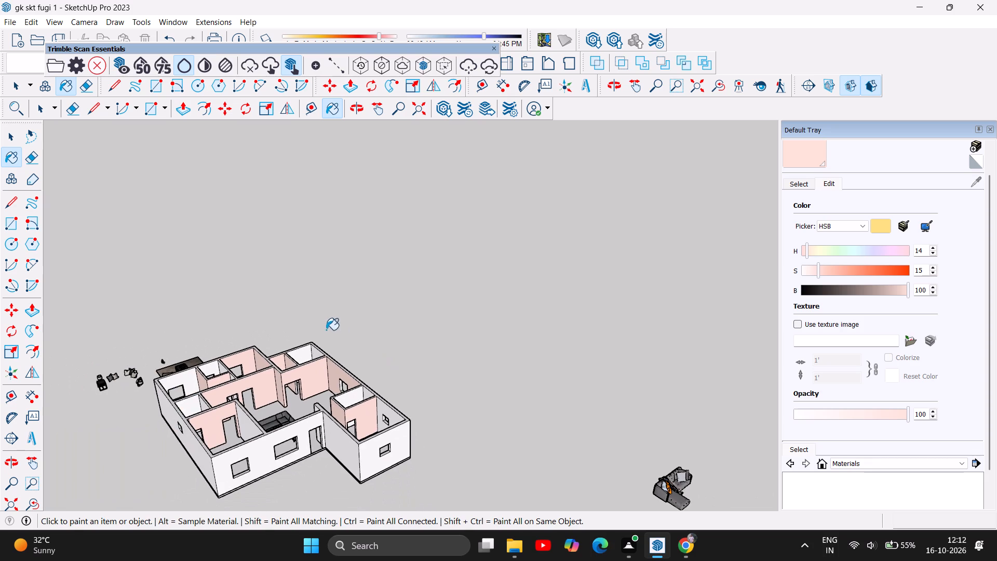
{"action": "scroll", "coordinate": [320, 339], "scroll_direction": "up", "scroll_amount": 4}
{"action": "scroll", "coordinate": [185, 418], "scroll_direction": "up", "scroll_amount": 3}
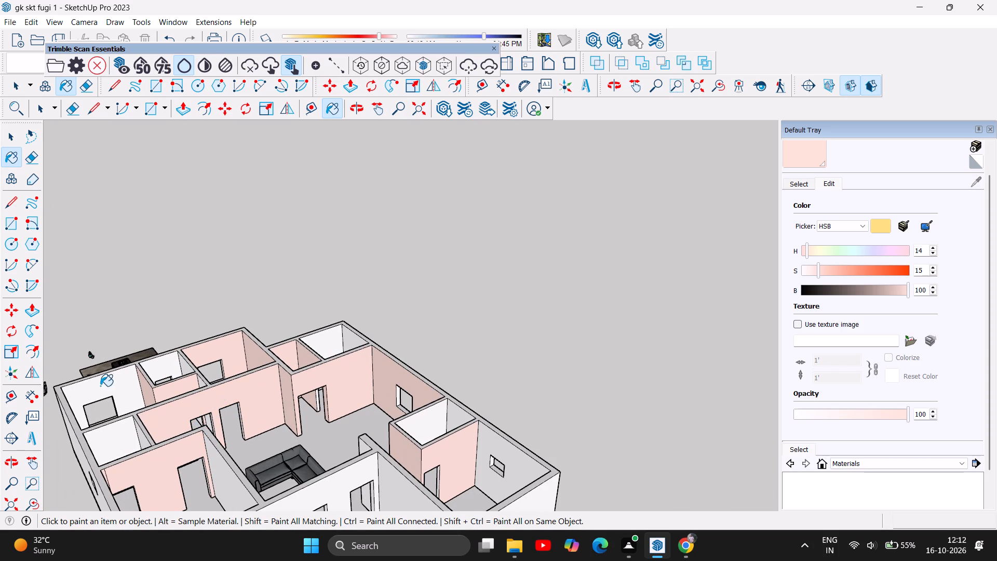
{"action": "left_click", "coordinate": [120, 389]}
{"action": "scroll", "coordinate": [124, 437], "scroll_direction": "down", "scroll_amount": 6}
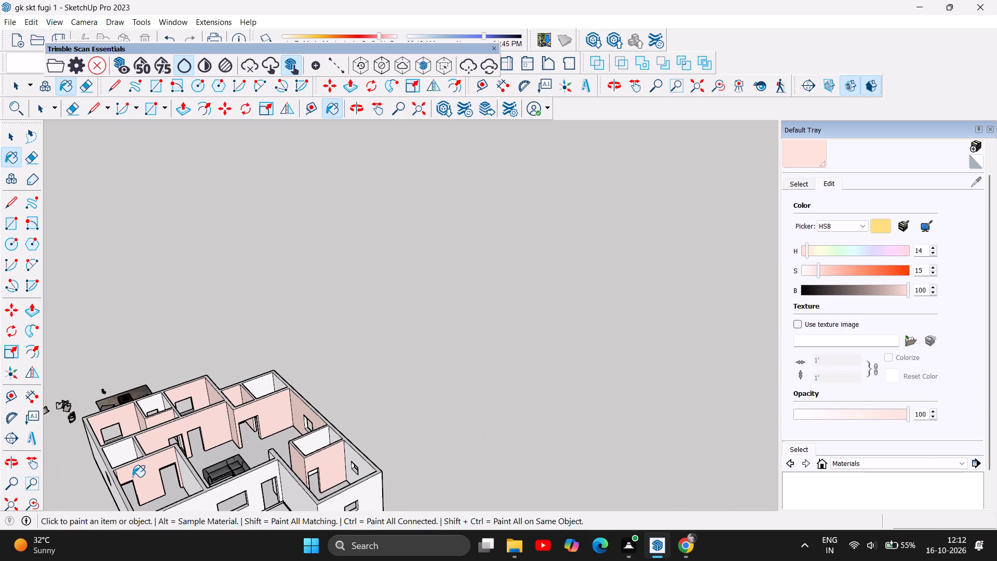
Examine the painted interior walls from several sides, inside the living room and from above, for surfaces still lacking pale pink.
{"action": "scroll", "coordinate": [239, 454], "scroll_direction": "down", "scroll_amount": 5}
{"action": "scroll", "coordinate": [265, 408], "scroll_direction": "up", "scroll_amount": 4}
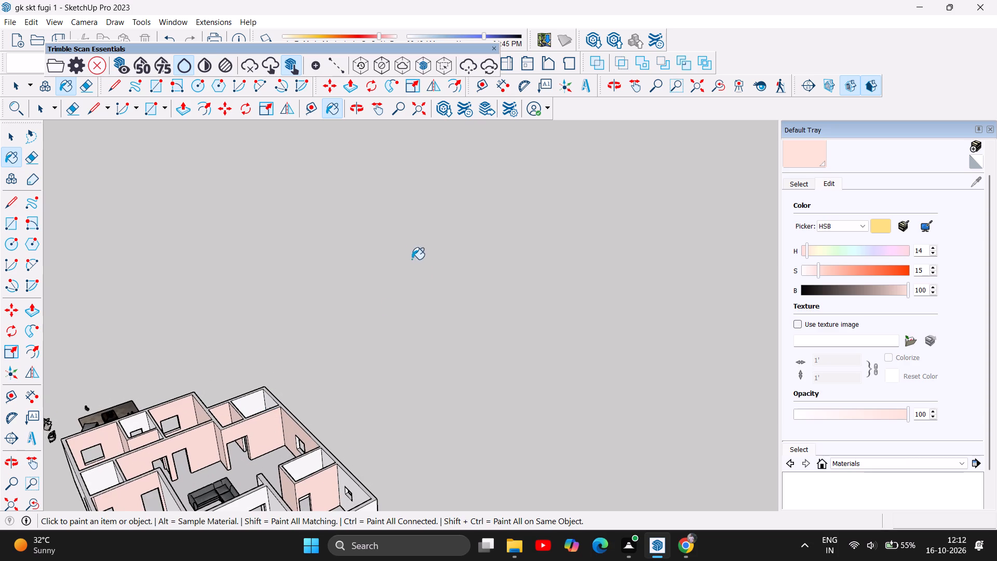
{"action": "left_click", "coordinate": [352, 106]}
{"action": "left_click_drag", "start_coordinate": [313, 420], "coordinate": [156, 455]}
{"action": "scroll", "coordinate": [180, 319], "scroll_direction": "up", "scroll_amount": 3}
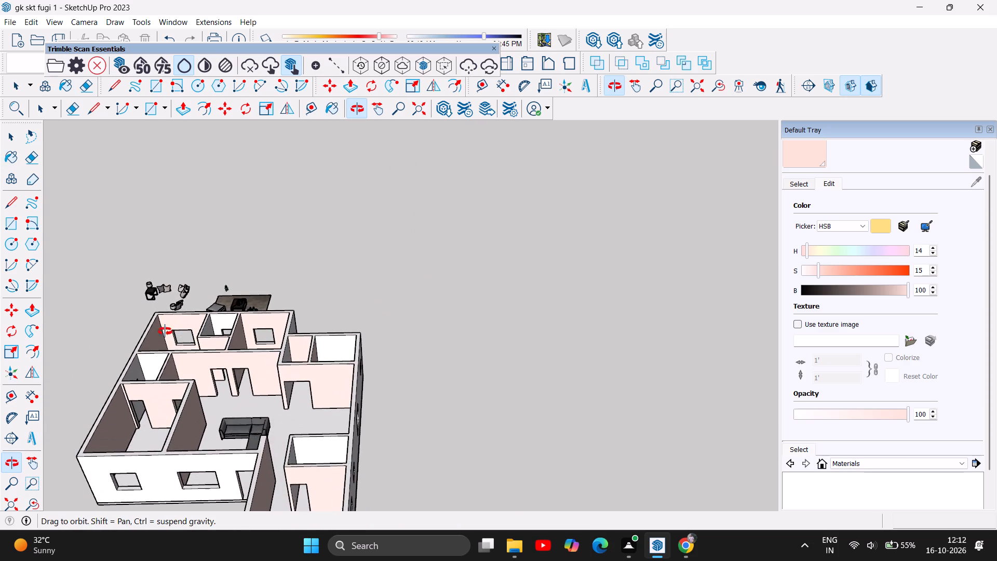
{"action": "scroll", "coordinate": [191, 324], "scroll_direction": "up", "scroll_amount": 8}
{"action": "left_click_drag", "start_coordinate": [231, 409], "coordinate": [215, 401]}
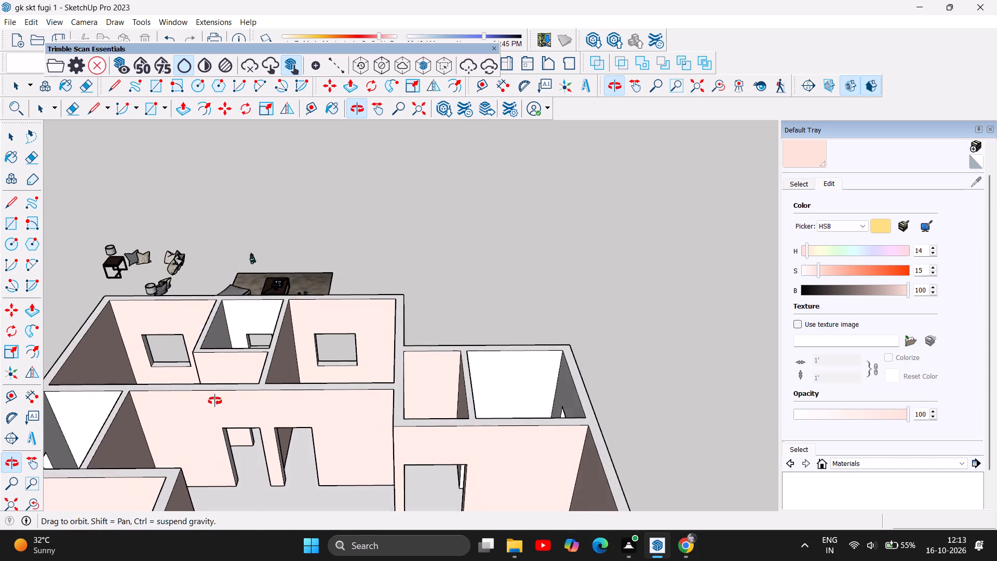
{"action": "left_click_drag", "start_coordinate": [215, 401], "coordinate": [28, 430]}
{"action": "left_click_drag", "start_coordinate": [346, 389], "coordinate": [107, 373]}
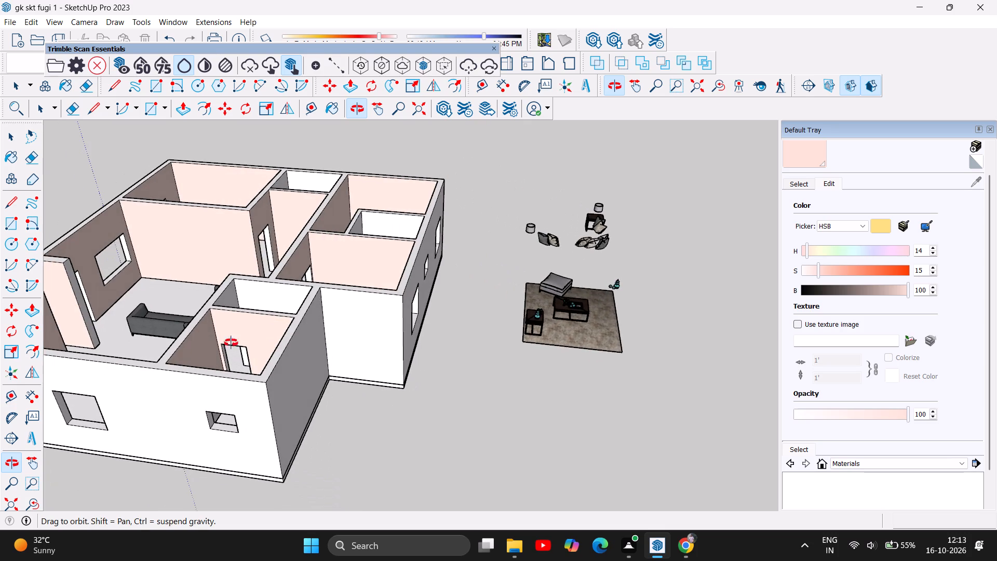
{"action": "left_click_drag", "start_coordinate": [408, 309], "coordinate": [568, 296]}
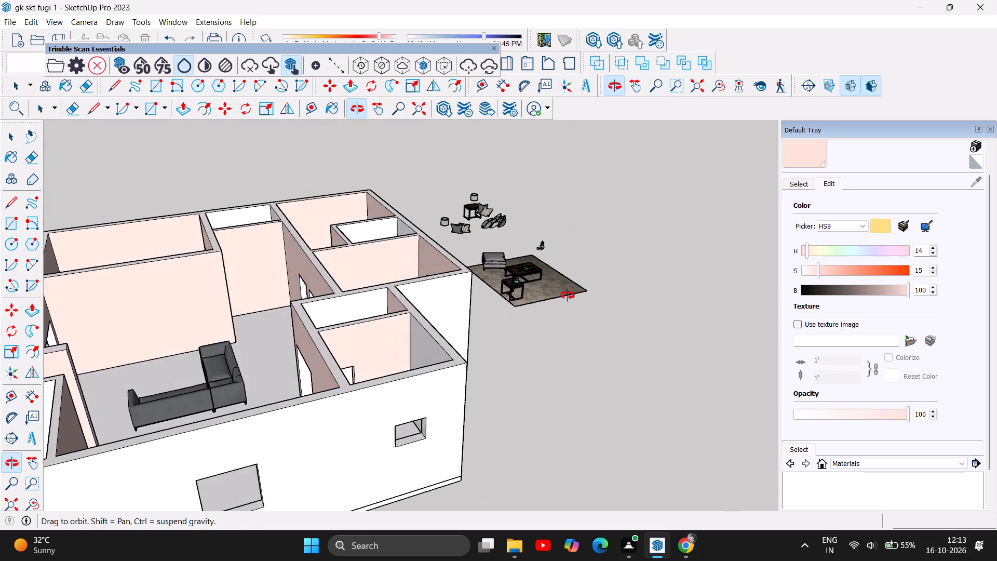
{"action": "left_click_drag", "start_coordinate": [568, 296], "coordinate": [571, 293]}
{"action": "scroll", "coordinate": [384, 354], "scroll_direction": "down", "scroll_amount": 6}
{"action": "left_click_drag", "start_coordinate": [288, 371], "coordinate": [557, 371]}
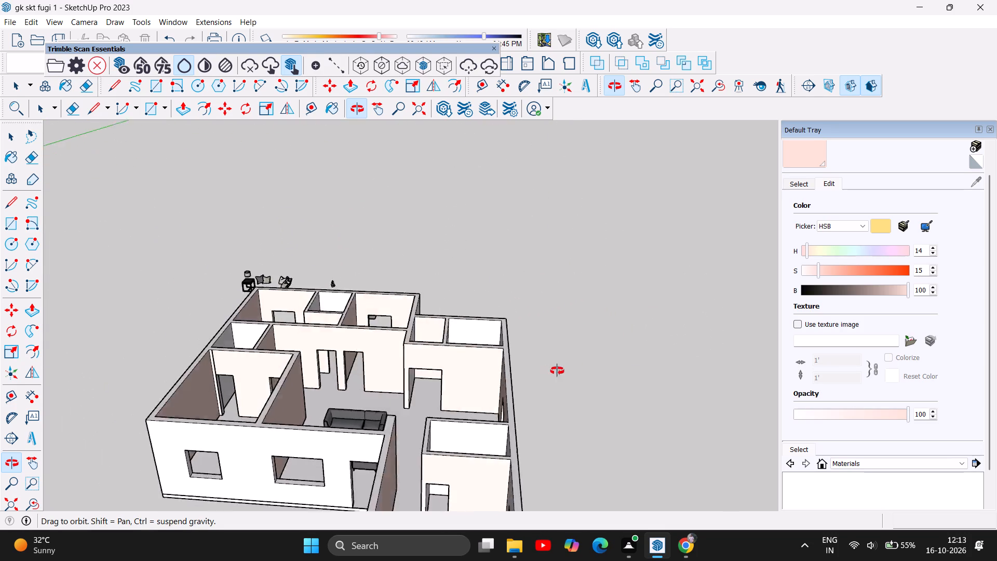
{"action": "left_click_drag", "start_coordinate": [557, 371], "coordinate": [569, 264]}
{"action": "scroll", "coordinate": [406, 344], "scroll_direction": "up", "scroll_amount": 4}
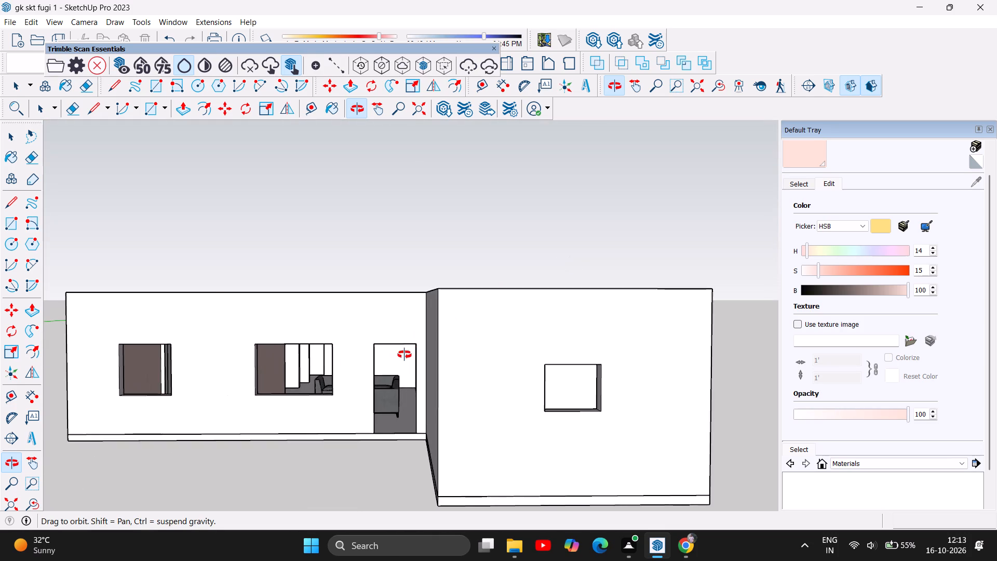
{"action": "scroll", "coordinate": [401, 369], "scroll_direction": "up", "scroll_amount": 12}
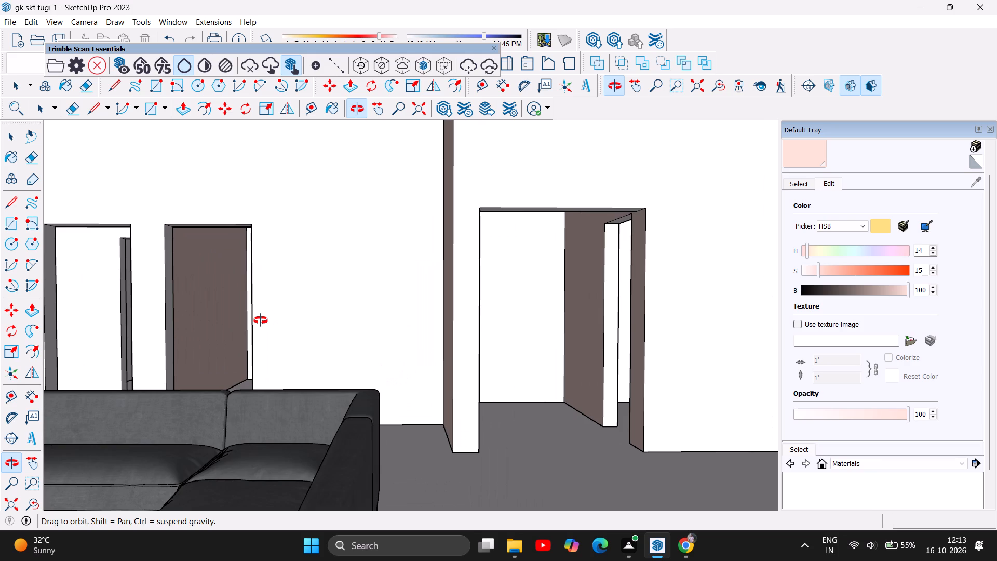
{"action": "left_click_drag", "start_coordinate": [260, 320], "coordinate": [383, 370]}
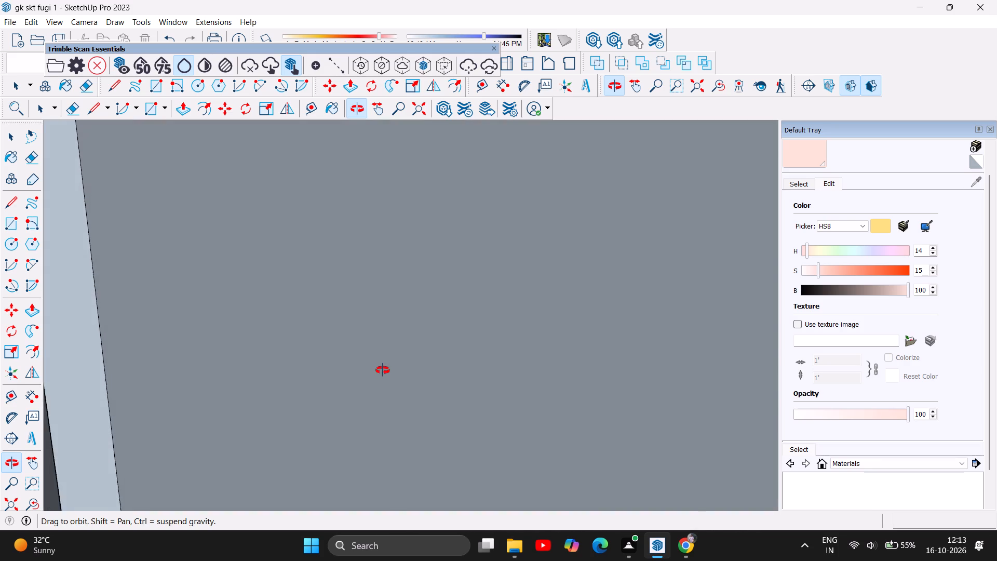
{"action": "left_click_drag", "start_coordinate": [383, 370], "coordinate": [266, 353]}
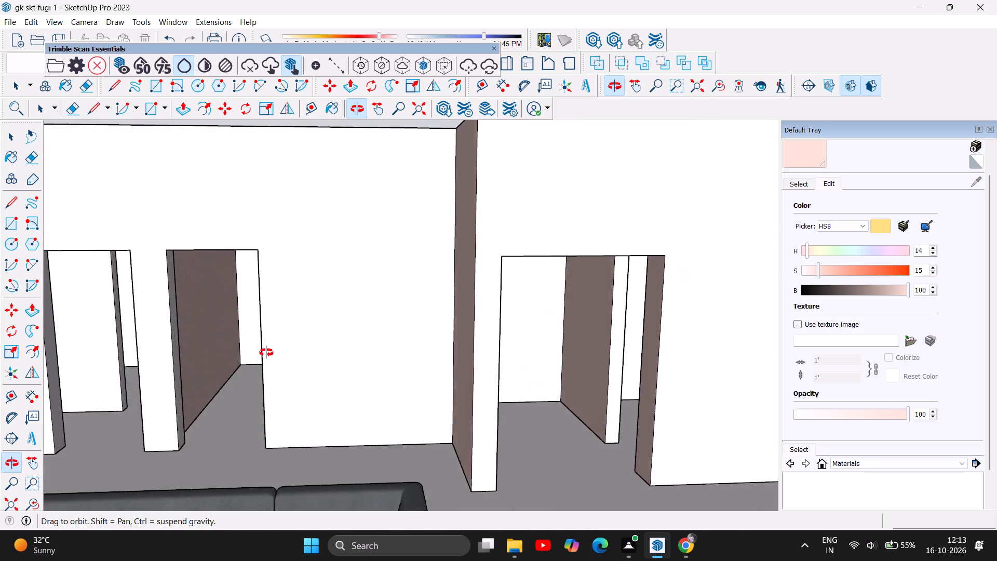
{"action": "left_click_drag", "start_coordinate": [266, 353], "coordinate": [392, 375]}
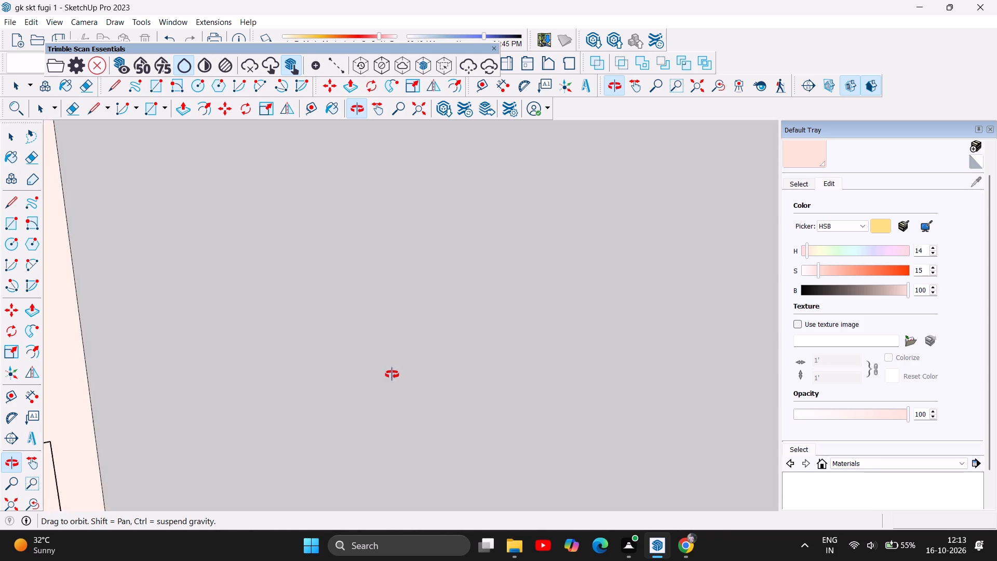
{"action": "left_click_drag", "start_coordinate": [392, 375], "coordinate": [349, 379]}
{"action": "scroll", "coordinate": [276, 323], "scroll_direction": "down", "scroll_amount": 4}
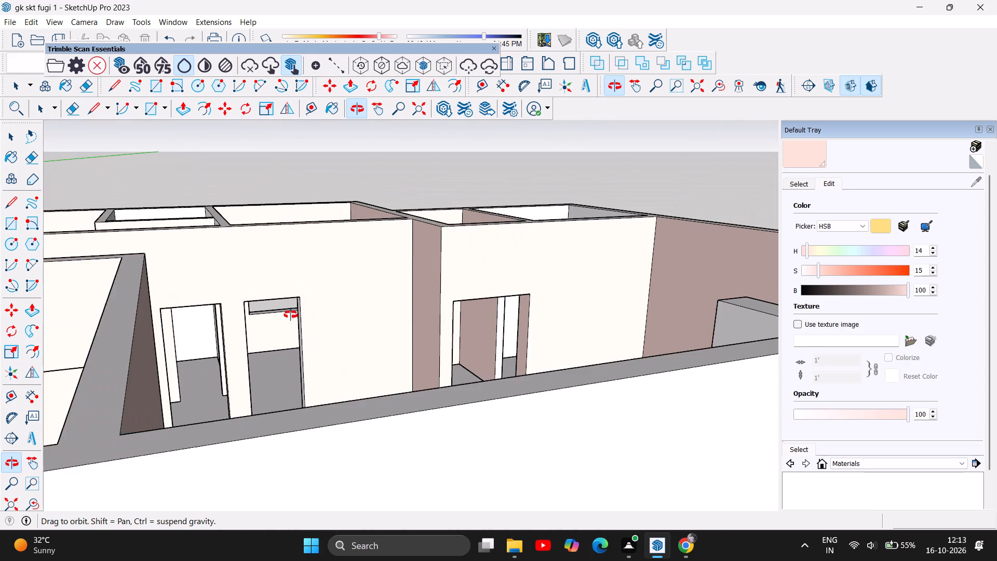
{"action": "scroll", "coordinate": [291, 315], "scroll_direction": "down", "scroll_amount": 3}
{"action": "left_click_drag", "start_coordinate": [369, 304], "coordinate": [365, 415]}
{"action": "scroll", "coordinate": [384, 369], "scroll_direction": "down", "scroll_amount": 5}
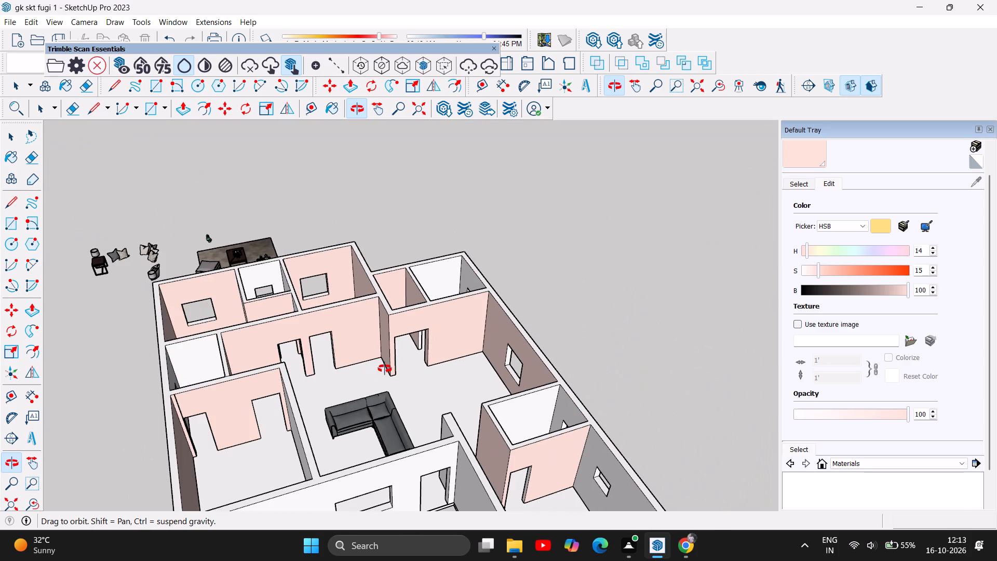
{"action": "left_click_drag", "start_coordinate": [379, 368], "coordinate": [251, 354]}
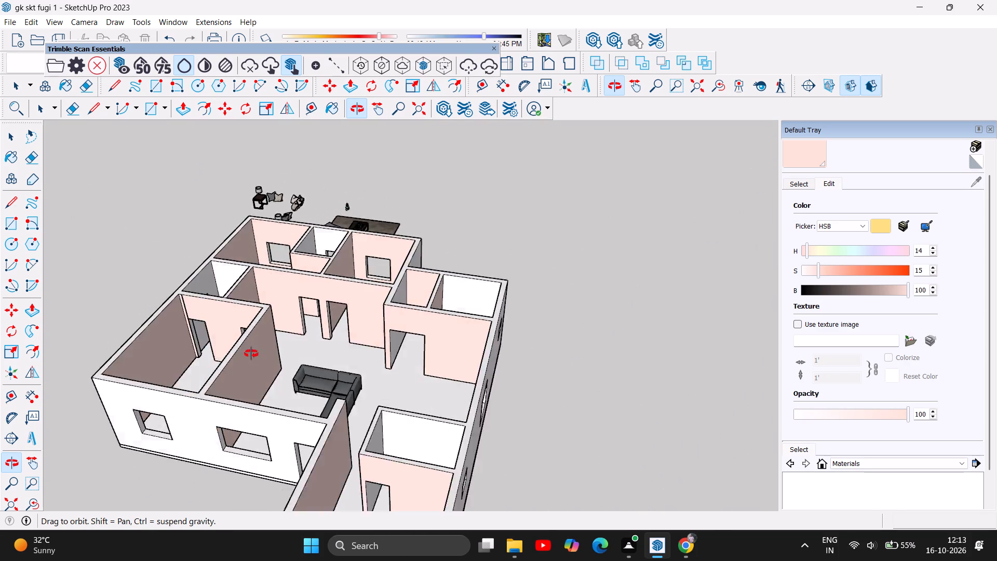
{"action": "left_click_drag", "start_coordinate": [251, 354], "coordinate": [249, 409]}
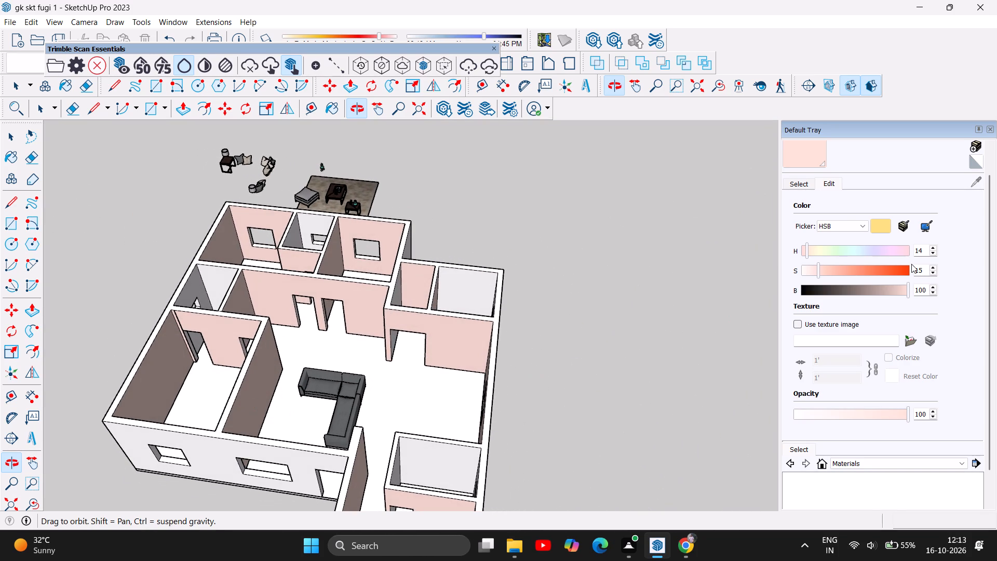
Paint the house floor with the model's light grey streaked texture material, its brightness set to 50.
{"action": "left_click", "coordinate": [804, 188]}
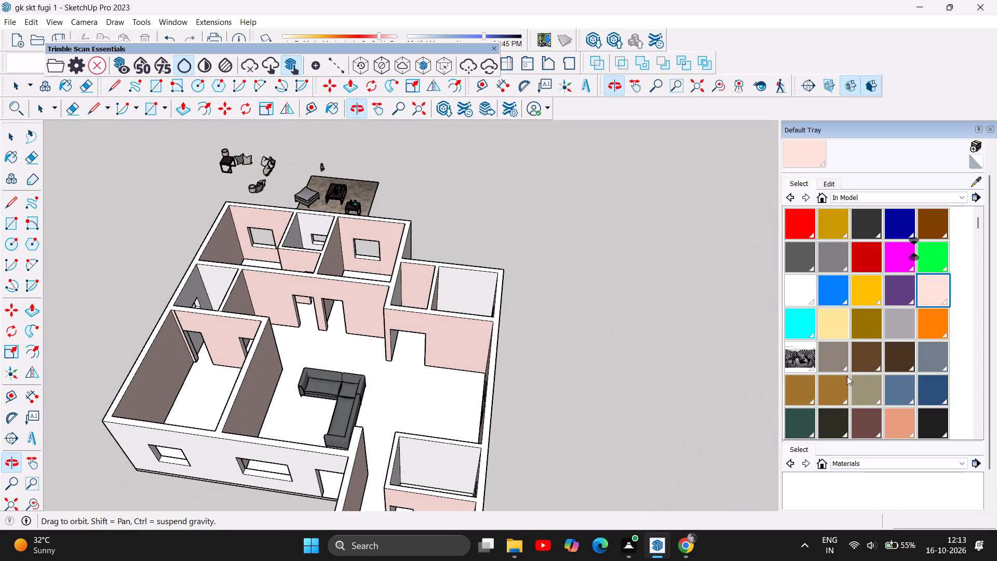
{"action": "scroll", "coordinate": [846, 377], "scroll_direction": "down", "scroll_amount": 7}
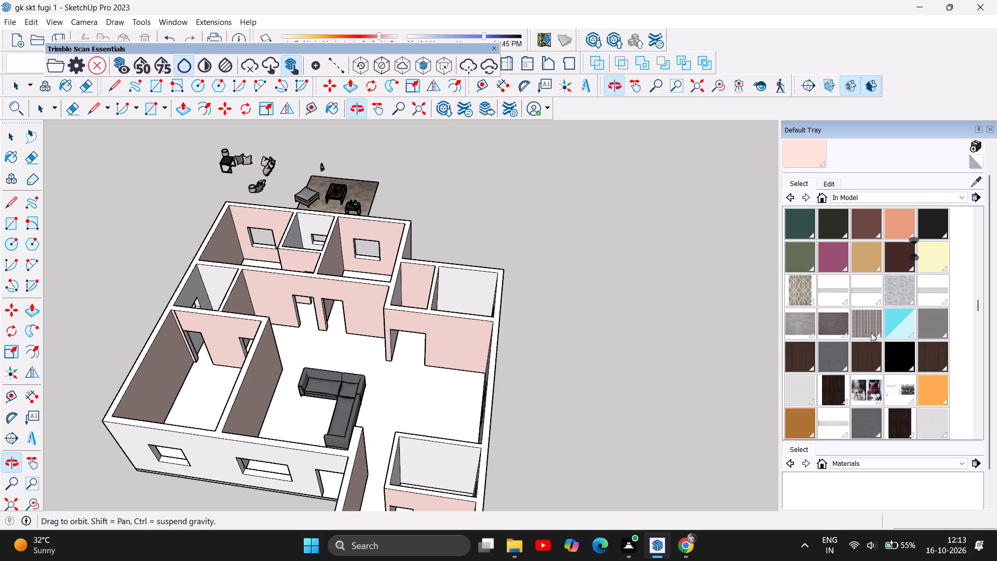
{"action": "left_click", "coordinate": [802, 319]}
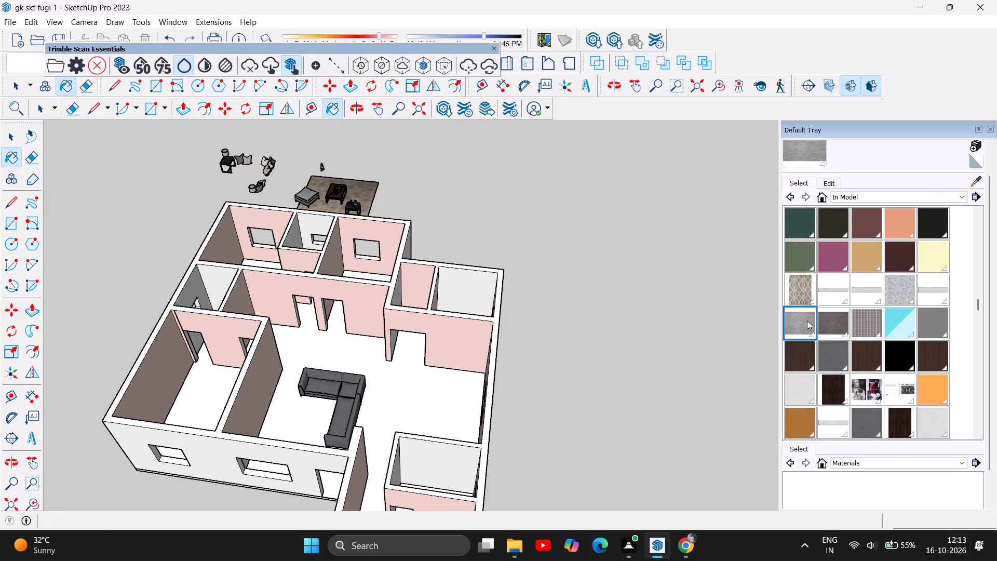
{"action": "scroll", "coordinate": [821, 273], "scroll_direction": "up", "scroll_amount": 2}
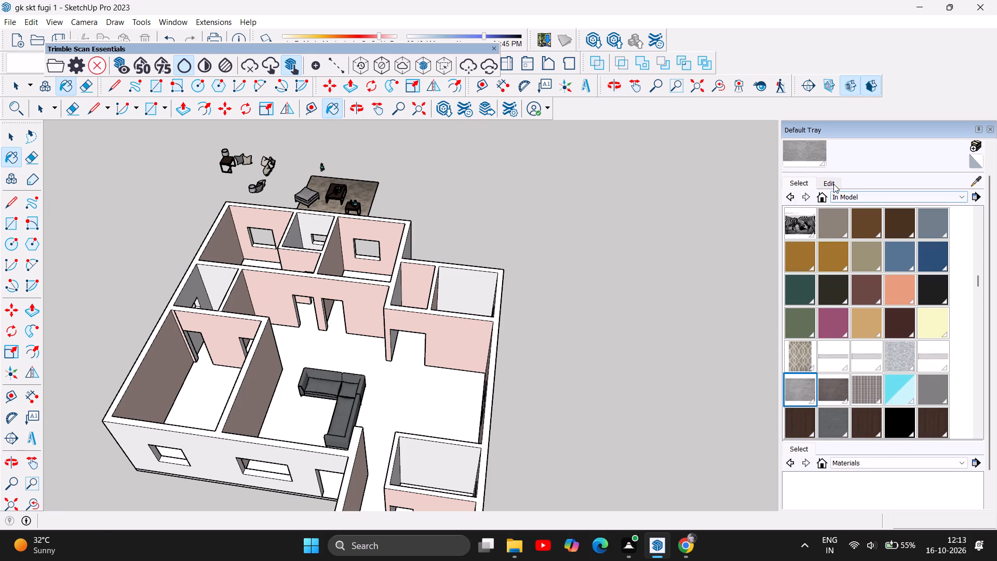
{"action": "left_click", "coordinate": [833, 184]}
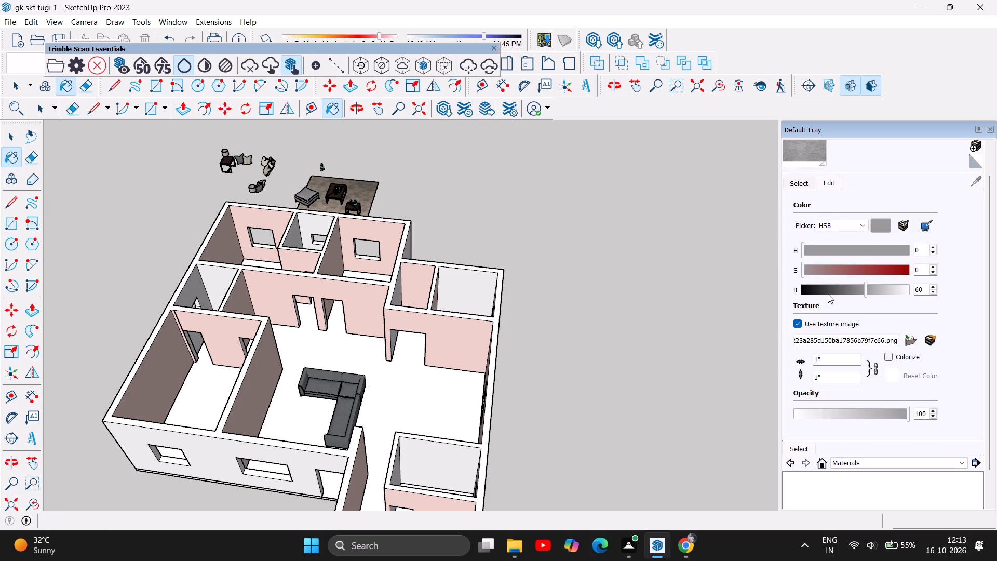
{"action": "left_click", "coordinate": [819, 290]}
{"action": "left_click", "coordinate": [812, 290]}
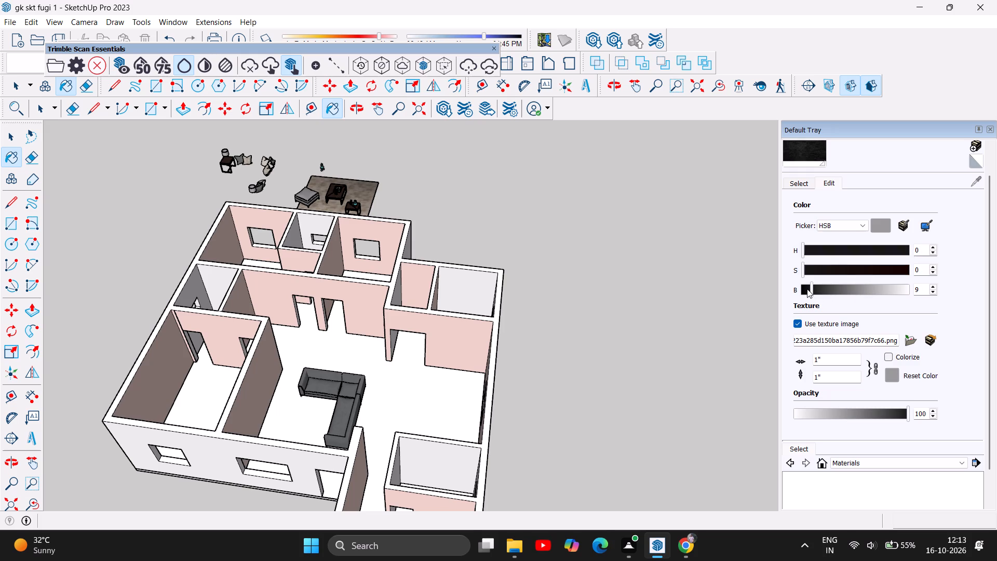
{"action": "left_click", "coordinate": [830, 286]}
{"action": "left_click", "coordinate": [845, 289]}
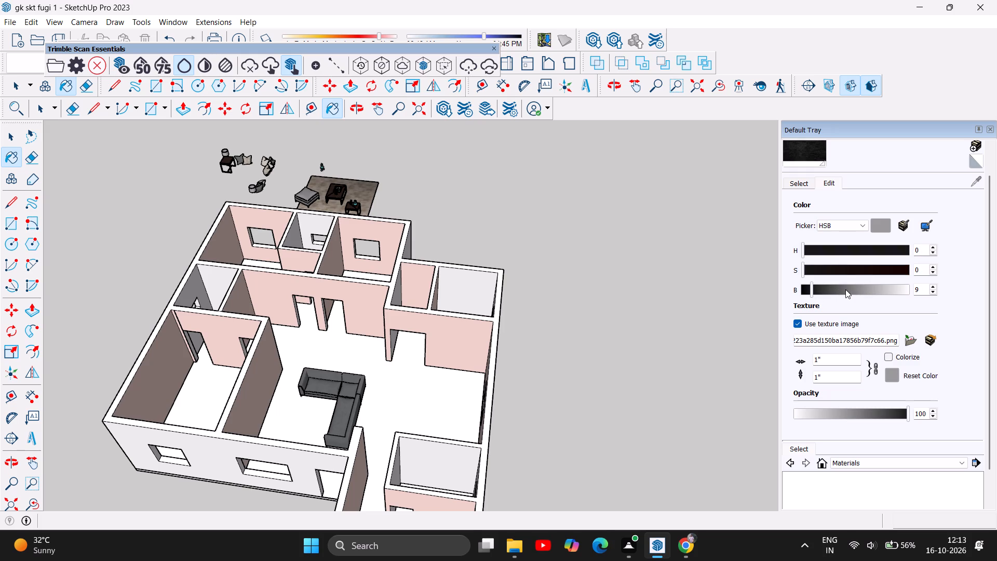
{"action": "left_click", "coordinate": [855, 289]}
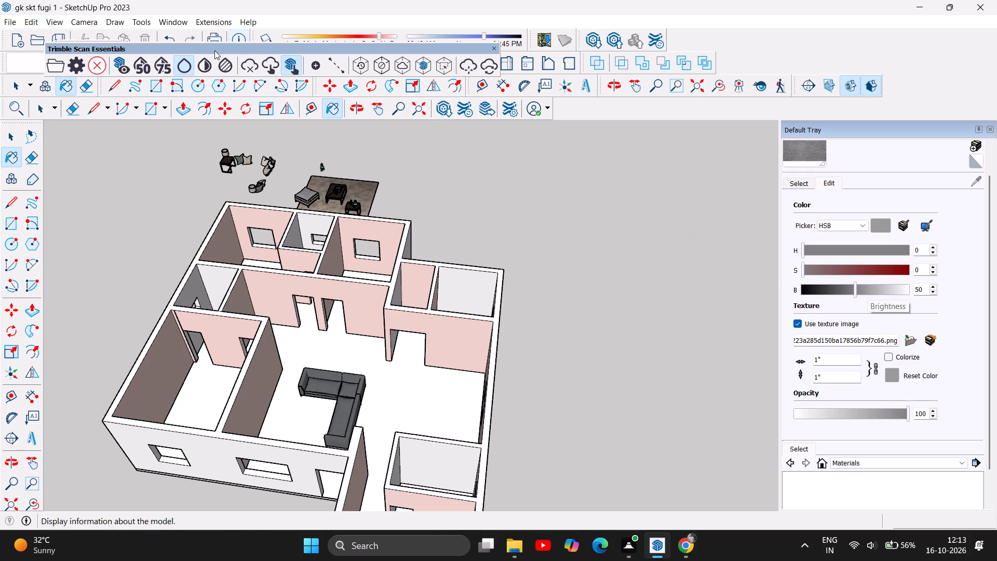
{"action": "left_click", "coordinate": [10, 155]}
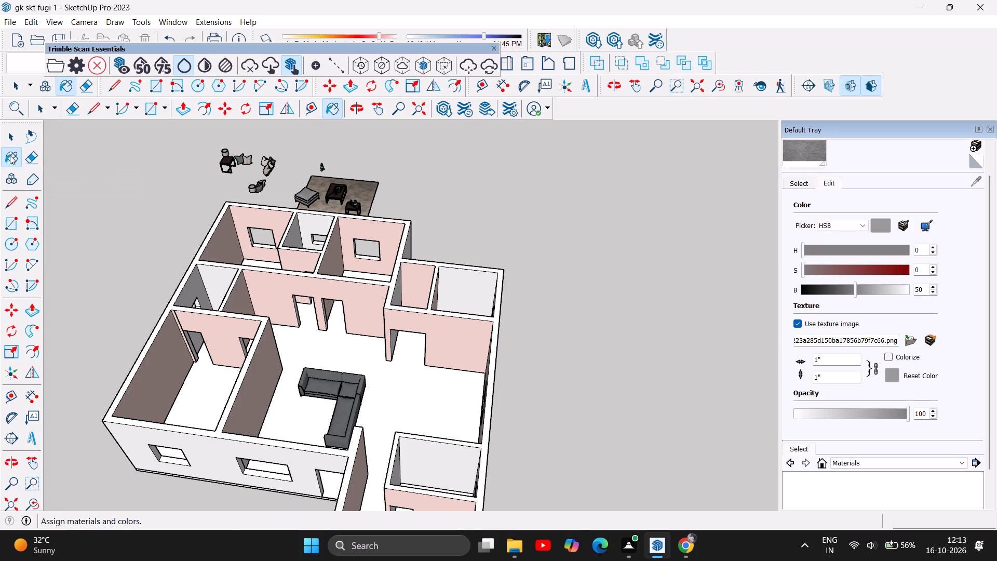
{"action": "left_click", "coordinate": [324, 353]}
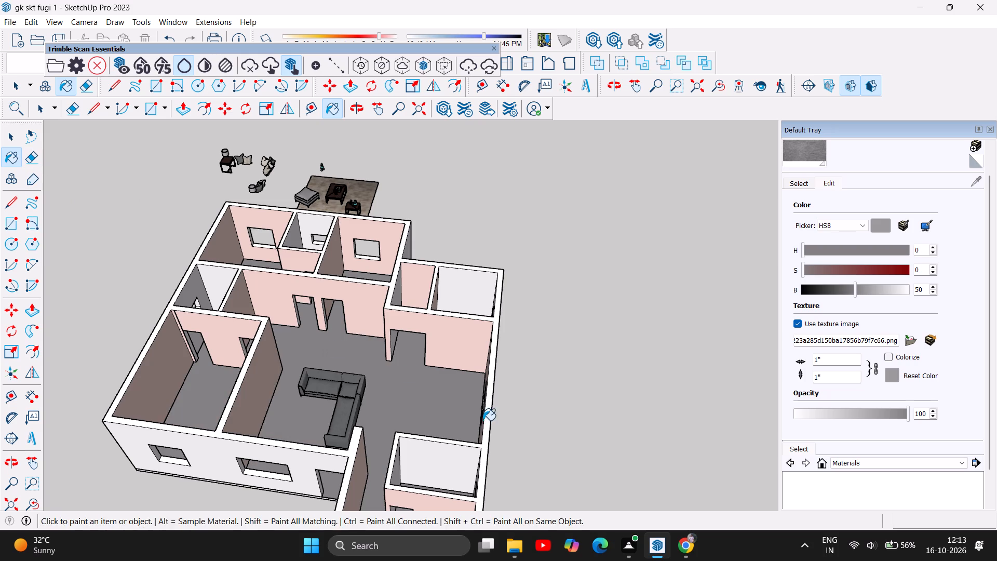
Lighten the grey floor material to a brightness of 86 and apply it to the living room floor again.
{"action": "scroll", "coordinate": [478, 404], "scroll_direction": "down", "scroll_amount": 5}
{"action": "scroll", "coordinate": [450, 425], "scroll_direction": "up", "scroll_amount": 5}
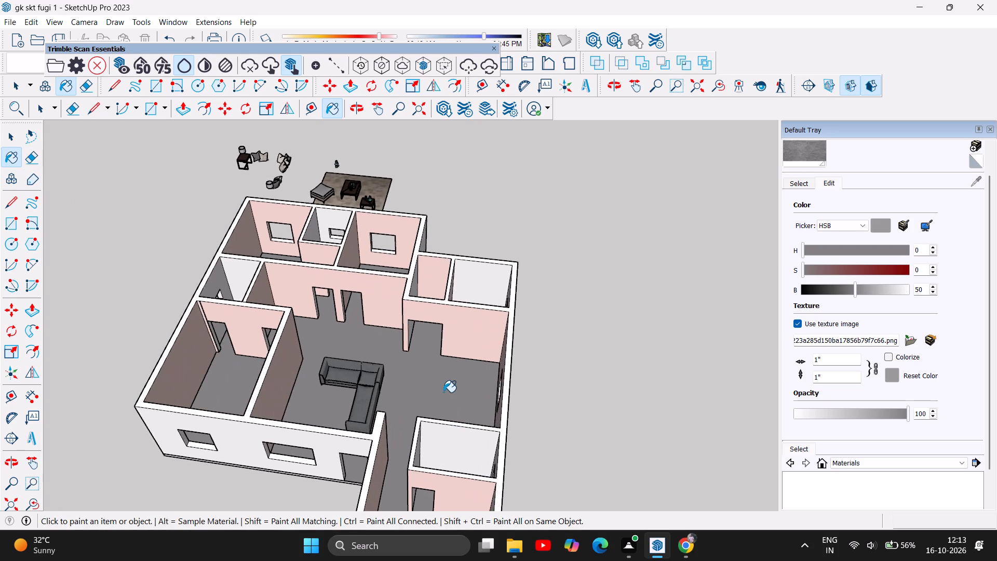
{"action": "scroll", "coordinate": [444, 390], "scroll_direction": "up", "scroll_amount": 6}
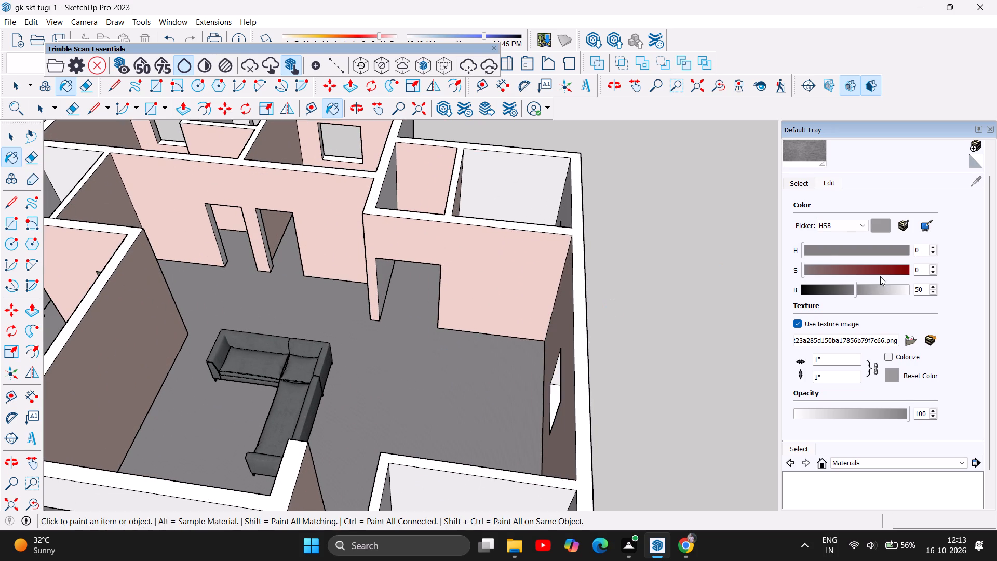
{"action": "left_click", "coordinate": [893, 286]}
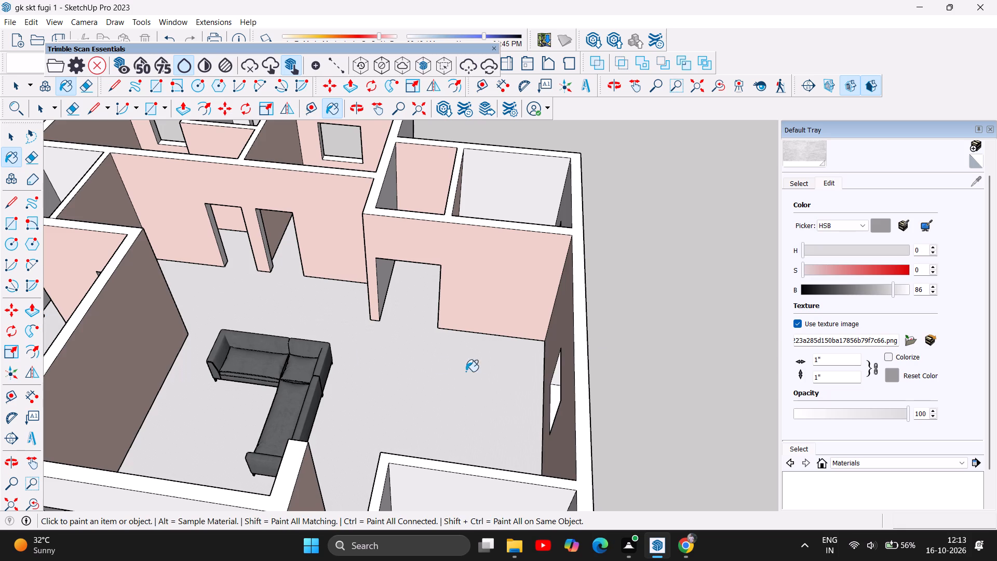
{"action": "left_click", "coordinate": [411, 381]}
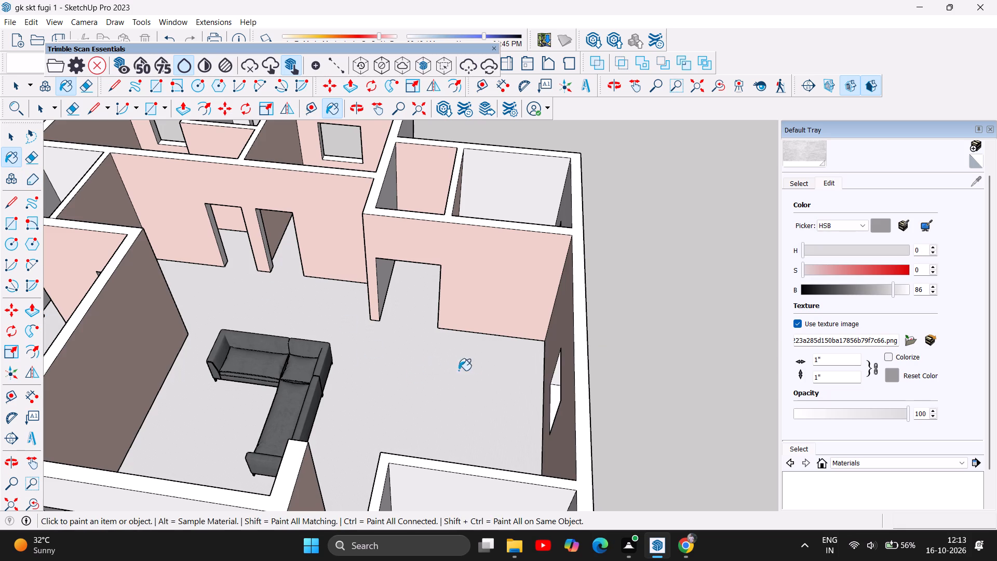
{"action": "left_click", "coordinate": [469, 371]}
Tint the floor material slightly by setting its saturation to 3 and its hue to 99.
{"action": "scroll", "coordinate": [475, 402], "scroll_direction": "up", "scroll_amount": 1}
{"action": "left_click", "coordinate": [864, 270]}
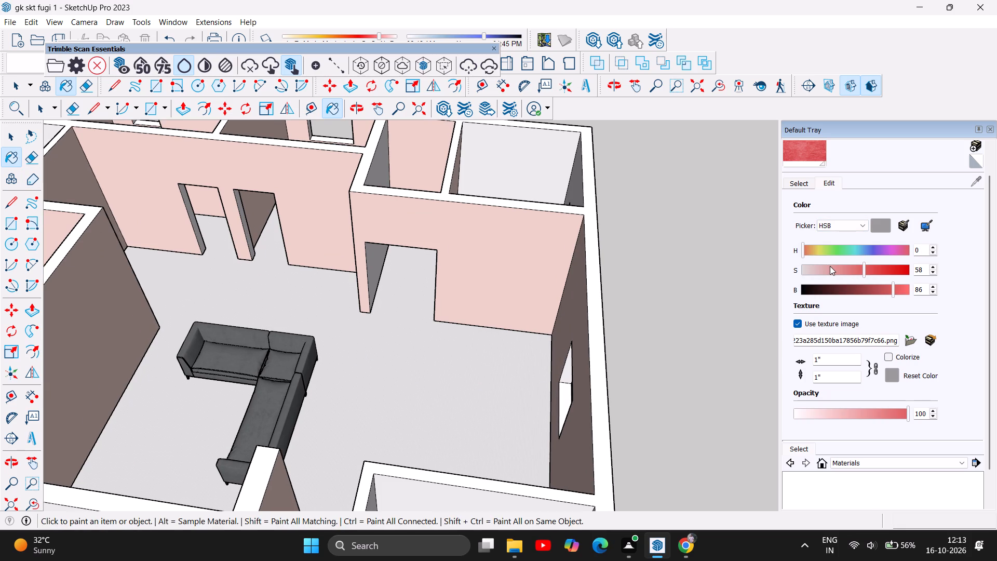
{"action": "left_click", "coordinate": [824, 269]}
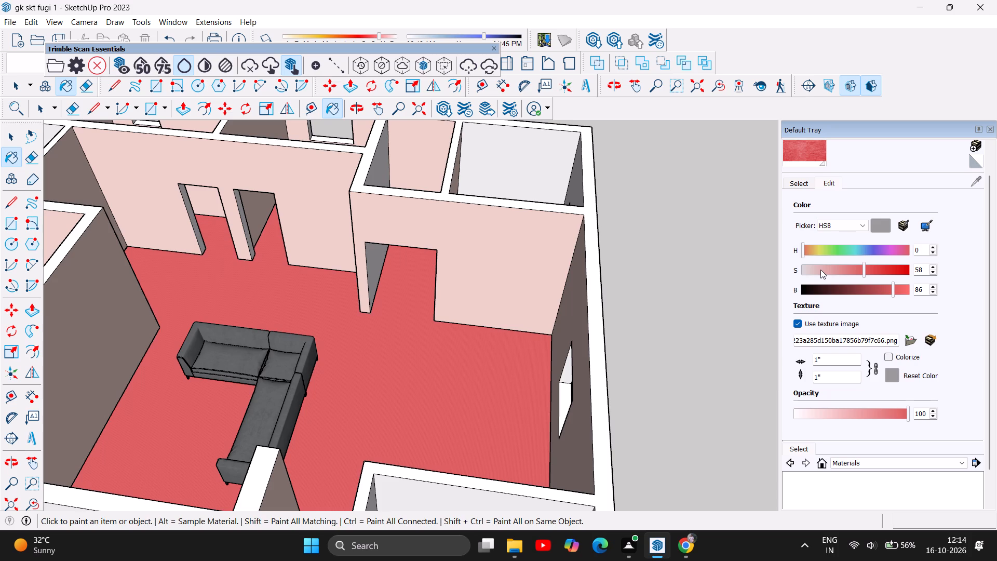
{"action": "left_click", "coordinate": [820, 270]}
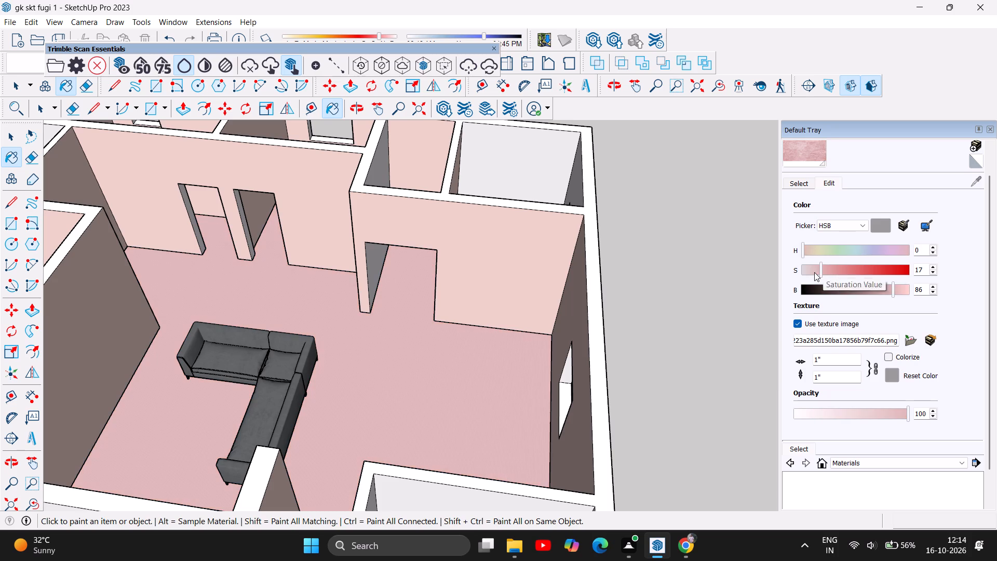
{"action": "left_click", "coordinate": [814, 272]}
{"action": "left_click", "coordinate": [805, 271]}
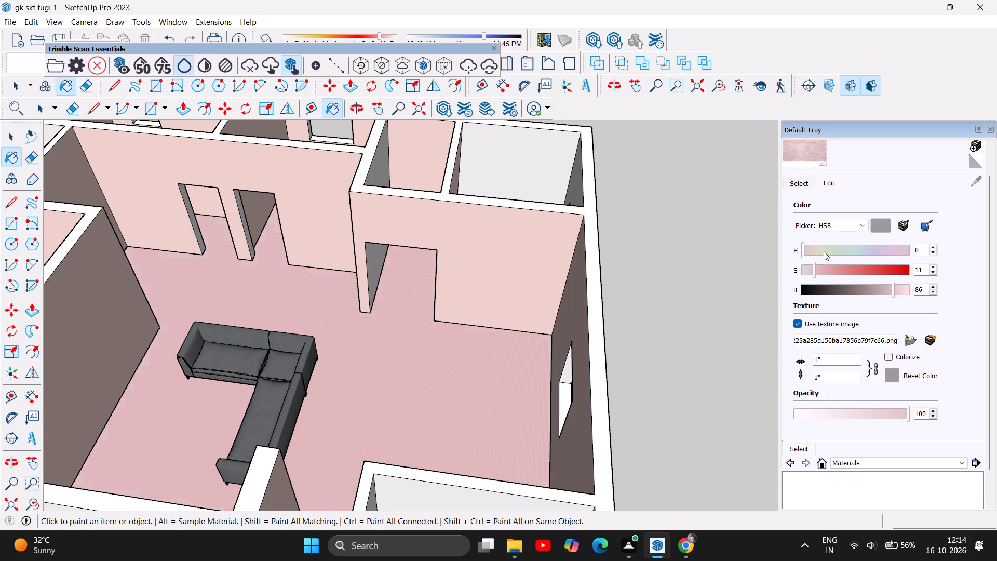
{"action": "left_click", "coordinate": [831, 248]}
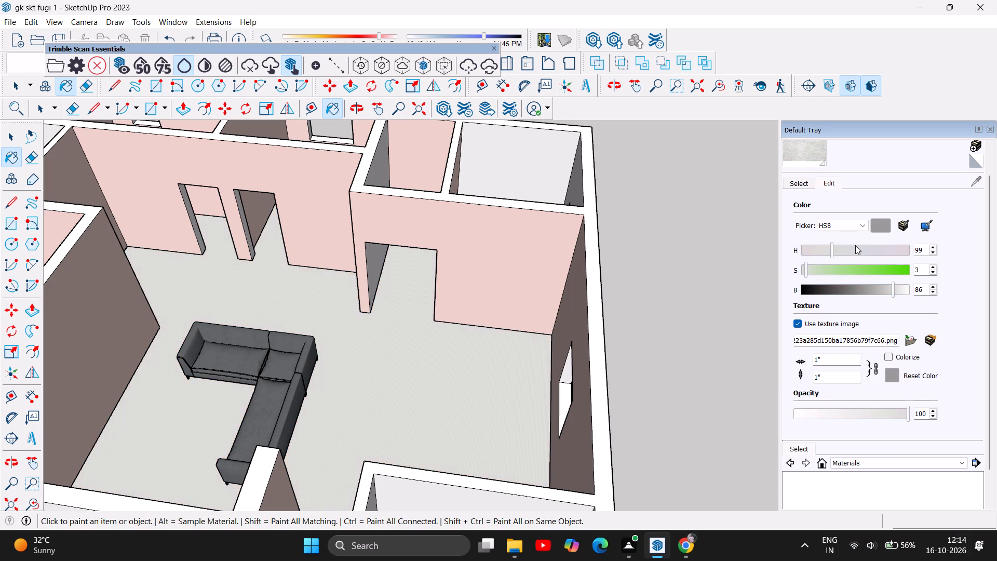
Set the light grey floor material's hue to 180, and shift it further to a pale lavender tint.
{"action": "left_click", "coordinate": [855, 245]}
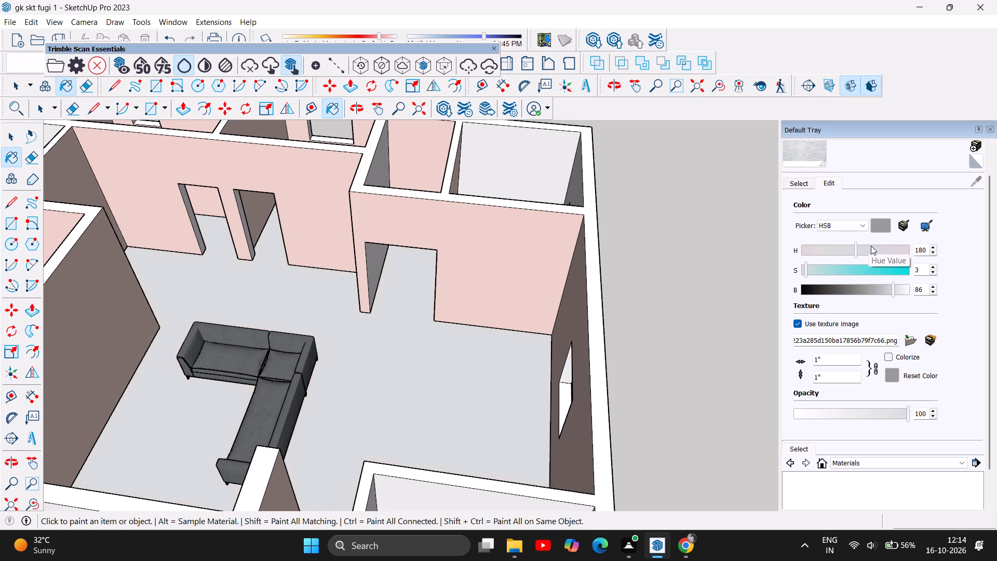
{"action": "left_click", "coordinate": [877, 247]}
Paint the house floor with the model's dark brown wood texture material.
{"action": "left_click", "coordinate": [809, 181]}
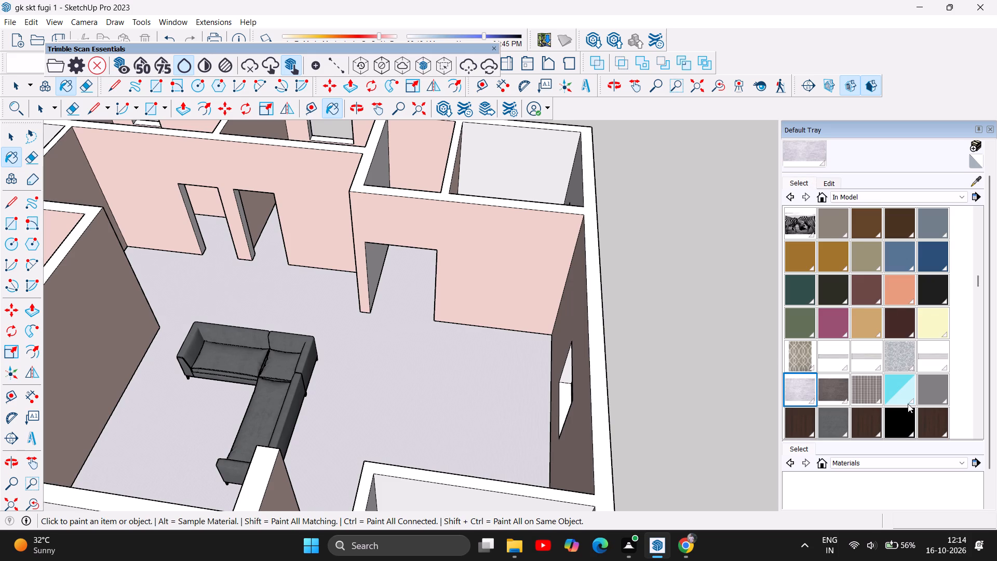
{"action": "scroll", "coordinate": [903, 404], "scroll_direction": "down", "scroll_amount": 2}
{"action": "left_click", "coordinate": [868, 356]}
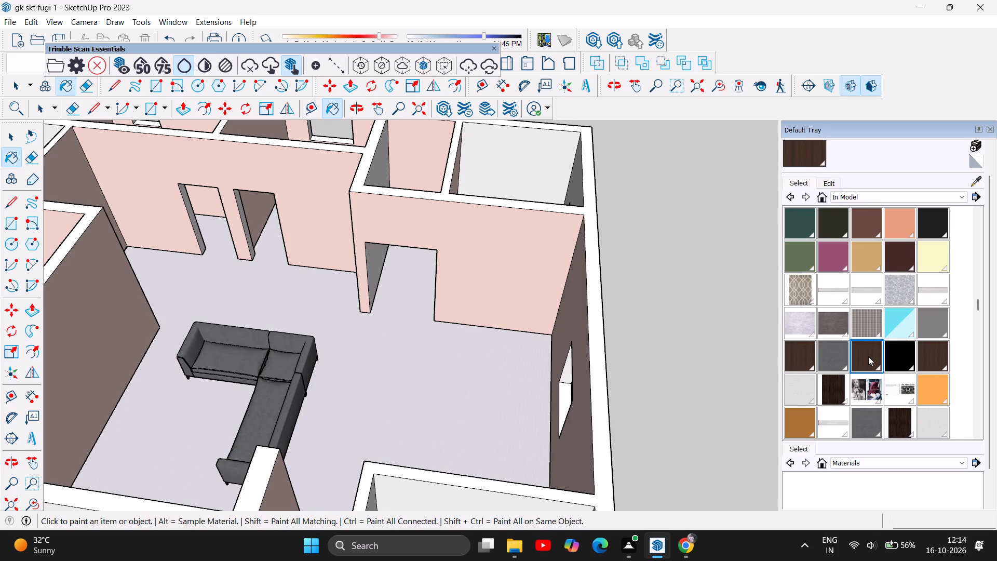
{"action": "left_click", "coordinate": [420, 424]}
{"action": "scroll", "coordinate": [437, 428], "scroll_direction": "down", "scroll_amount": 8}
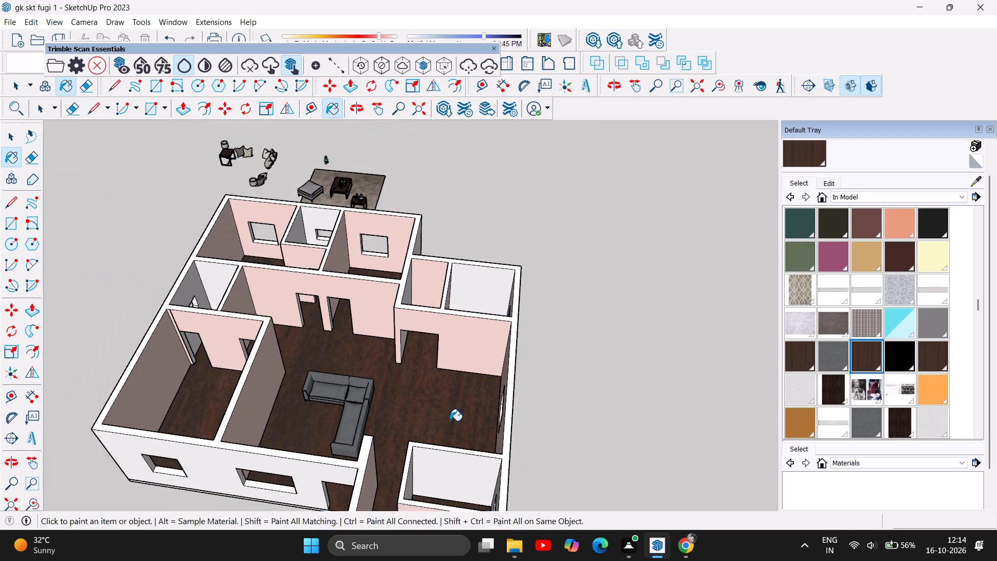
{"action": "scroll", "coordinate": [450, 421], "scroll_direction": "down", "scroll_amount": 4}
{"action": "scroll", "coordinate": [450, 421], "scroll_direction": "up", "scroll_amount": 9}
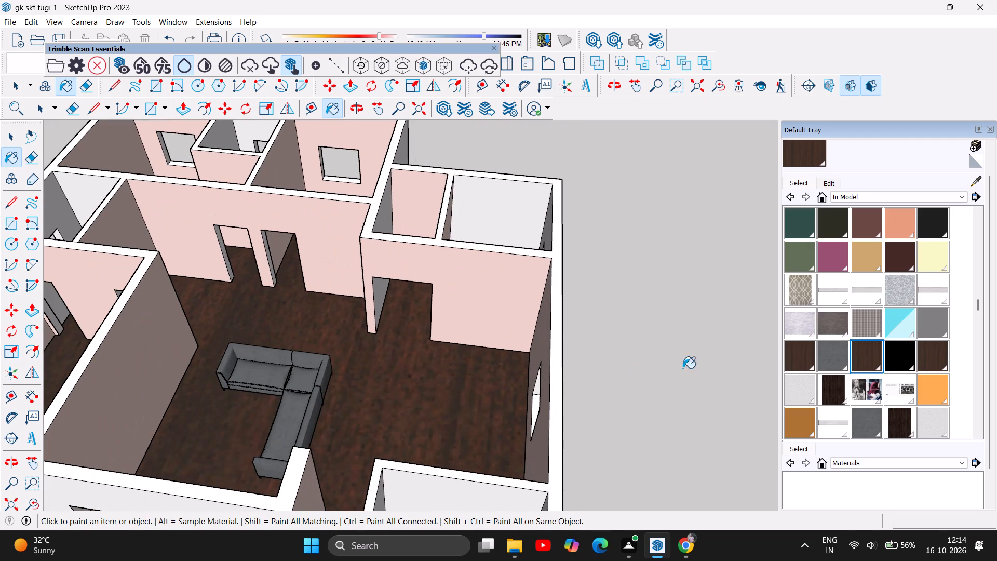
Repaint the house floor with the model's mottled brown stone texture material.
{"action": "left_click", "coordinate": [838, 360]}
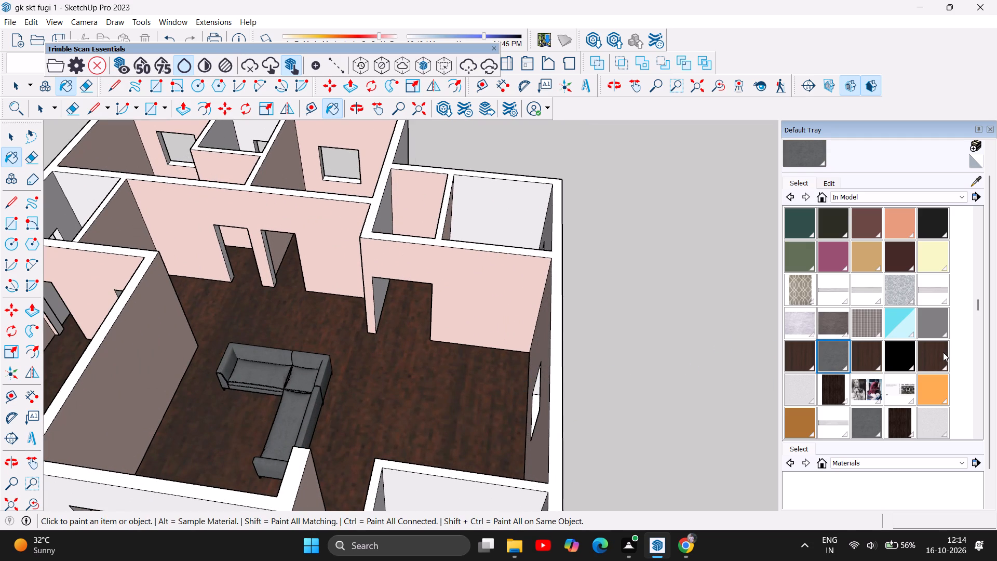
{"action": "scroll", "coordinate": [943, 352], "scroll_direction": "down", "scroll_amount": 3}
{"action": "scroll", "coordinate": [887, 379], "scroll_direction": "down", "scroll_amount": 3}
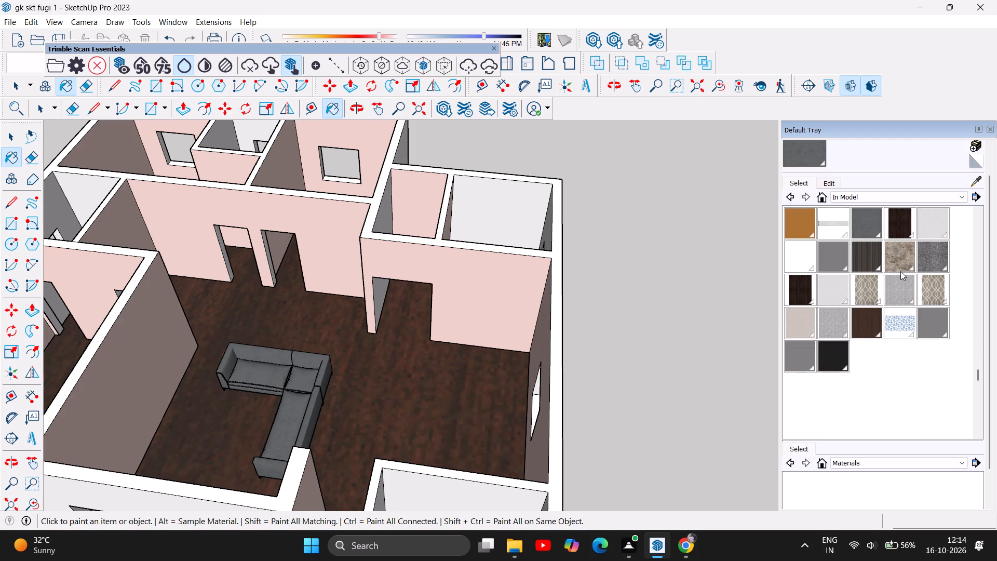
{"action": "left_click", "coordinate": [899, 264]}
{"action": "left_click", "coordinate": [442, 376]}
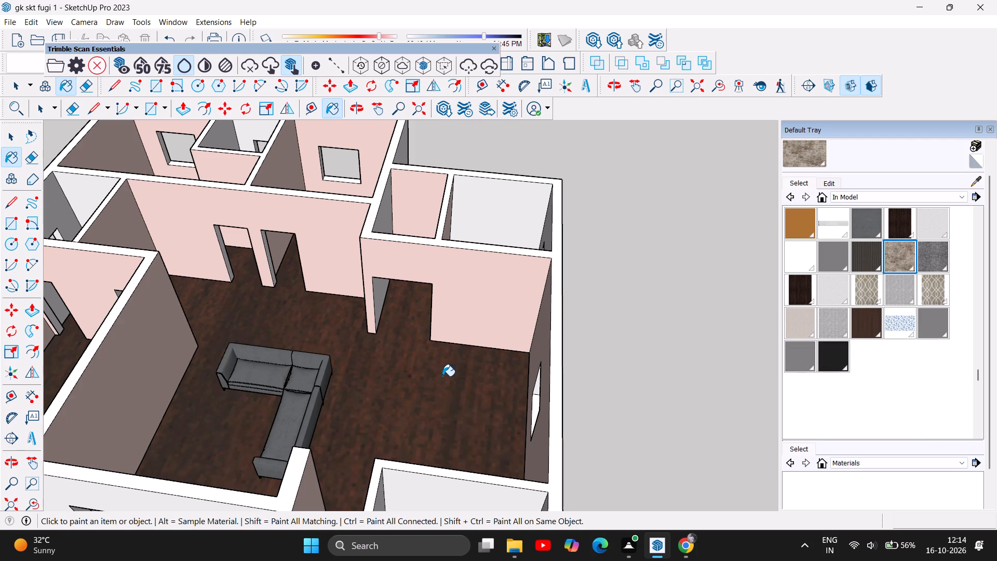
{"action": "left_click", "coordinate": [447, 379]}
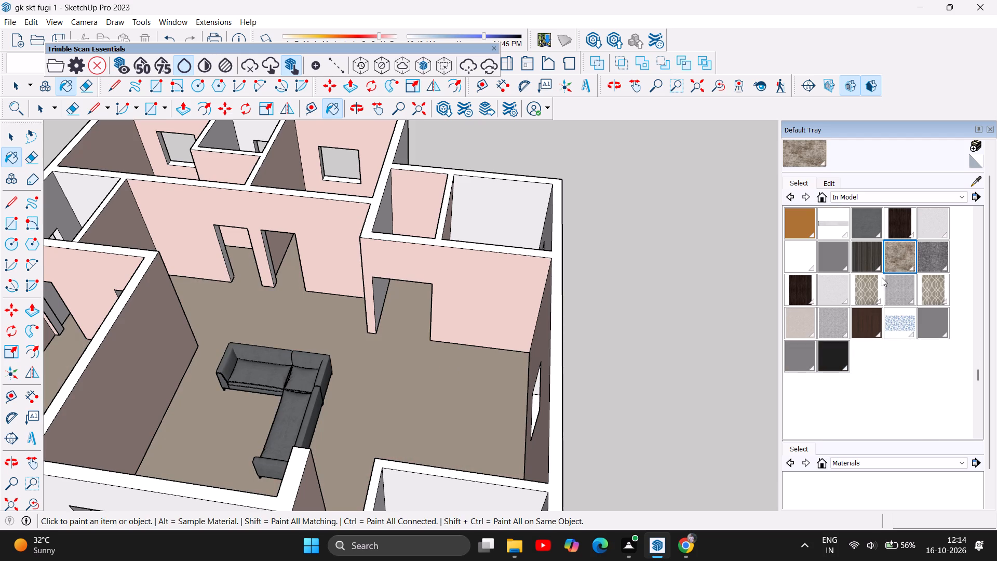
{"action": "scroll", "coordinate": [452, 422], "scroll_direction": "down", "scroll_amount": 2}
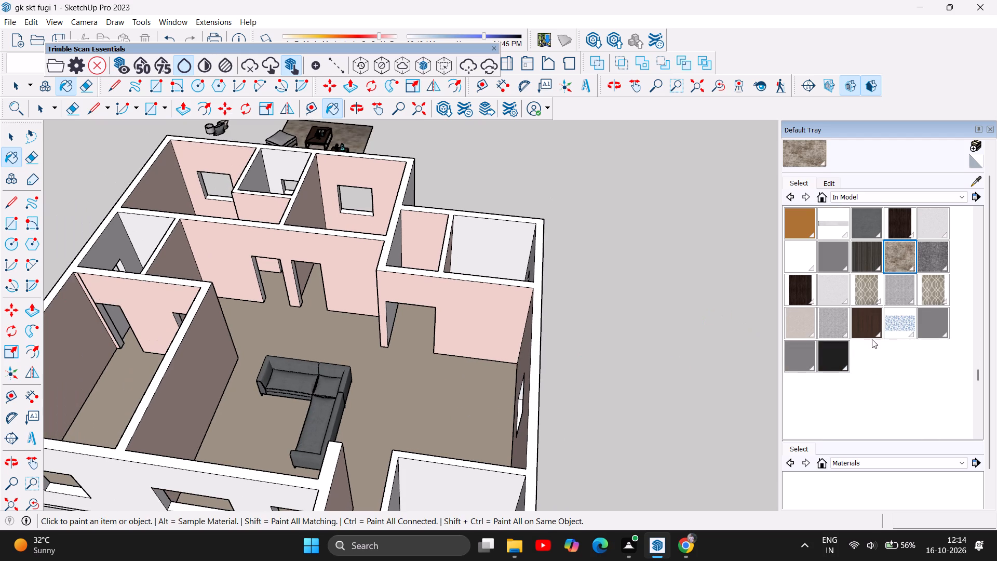
Repaint the house floor with the dark grey speckled texture material beside the mottled brown stone one.
{"action": "scroll", "coordinate": [804, 362], "scroll_direction": "up", "scroll_amount": 1}
{"action": "scroll", "coordinate": [941, 304], "scroll_direction": "up", "scroll_amount": 1}
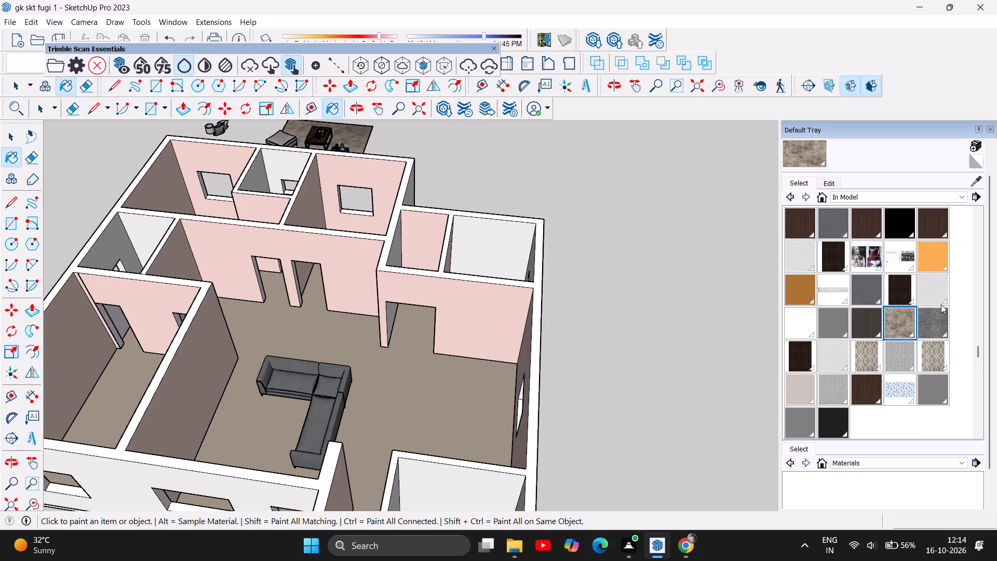
{"action": "left_click", "coordinate": [938, 325]}
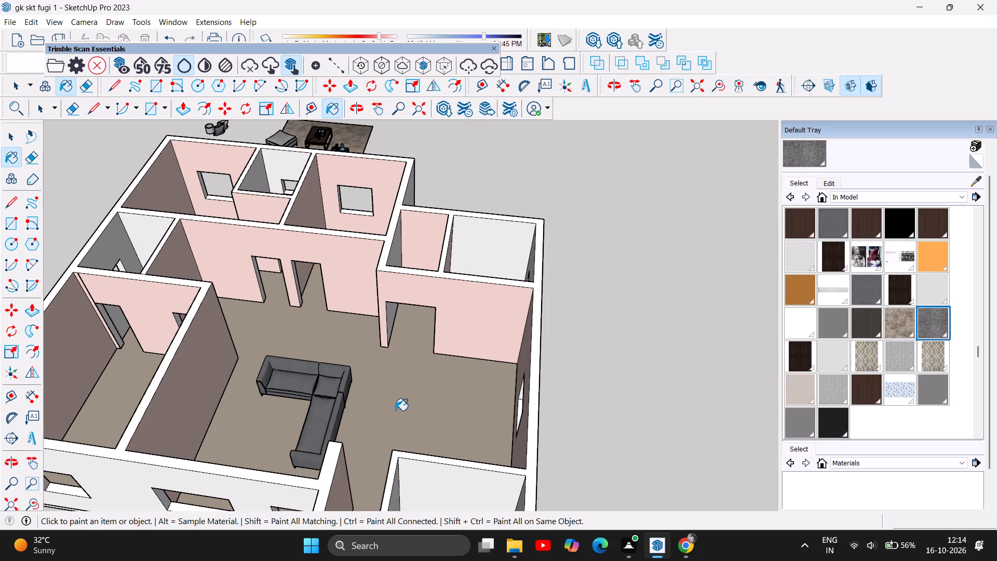
{"action": "left_click", "coordinate": [395, 410]}
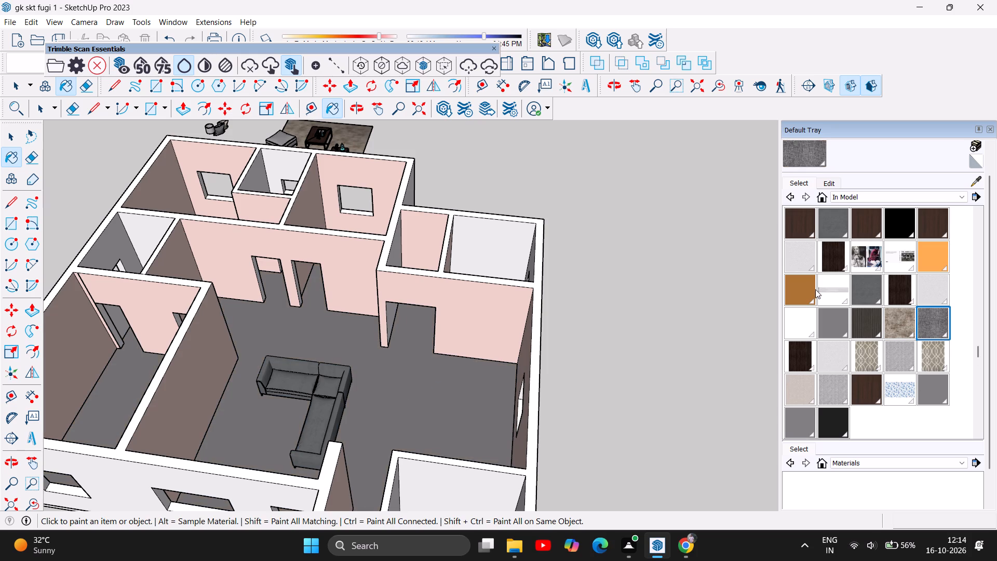
Open the "sketchup familys" folder from Downloads as a collection in the secondary materials list.
{"action": "scroll", "coordinate": [848, 270], "scroll_direction": "up", "scroll_amount": 2}
{"action": "scroll", "coordinate": [792, 296], "scroll_direction": "up", "scroll_amount": 2}
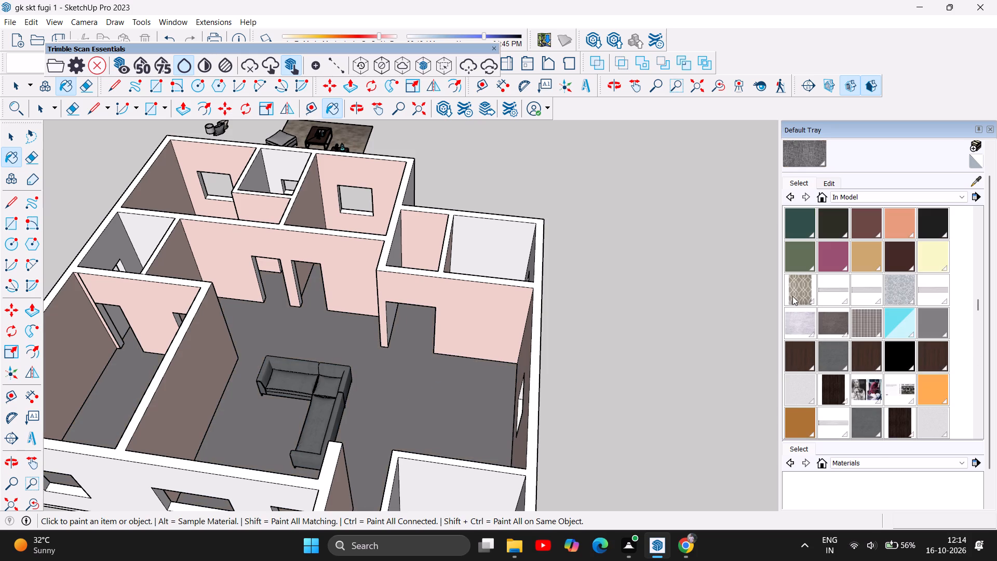
{"action": "left_click", "coordinate": [976, 463]}
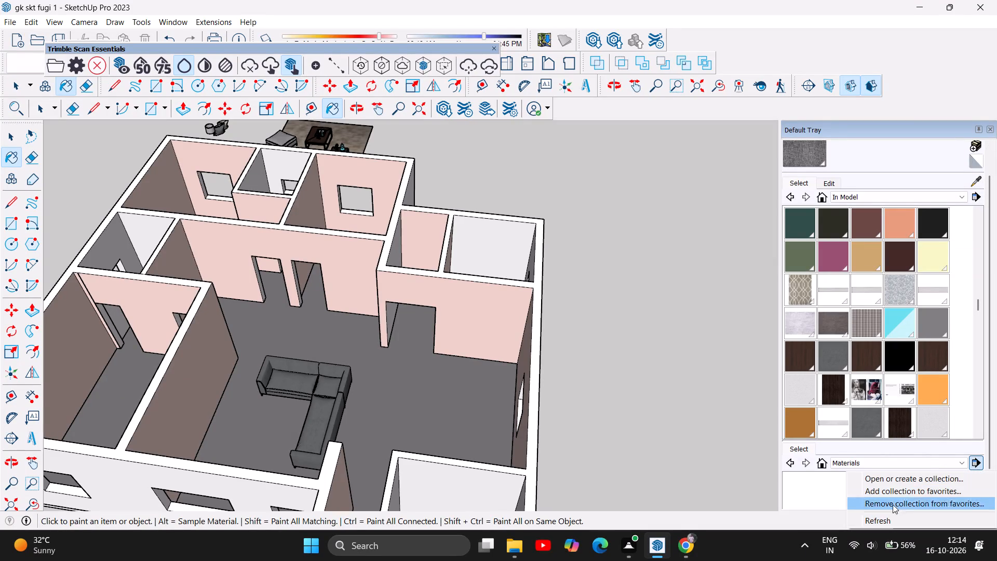
{"action": "left_click", "coordinate": [916, 476]}
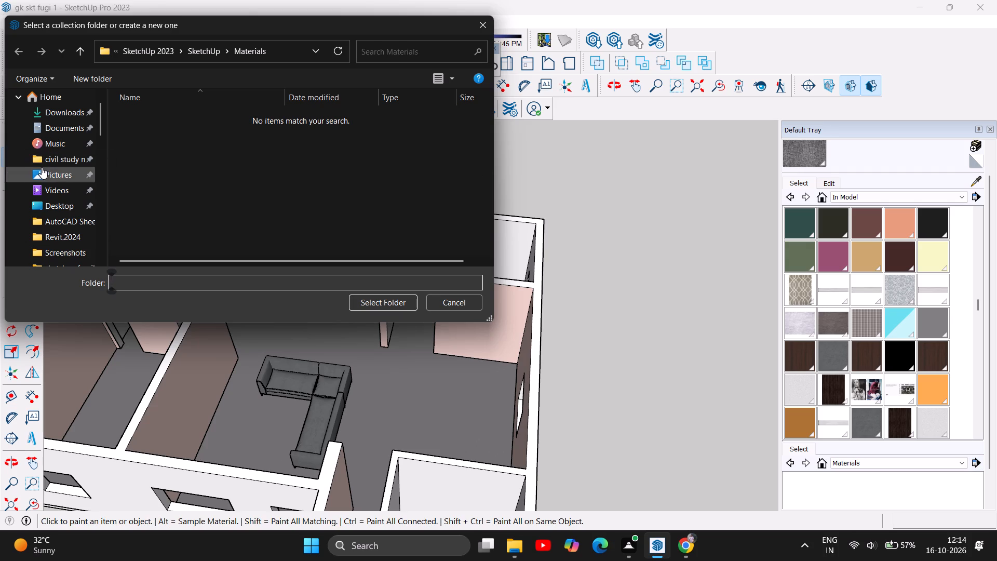
{"action": "left_click", "coordinate": [64, 111]}
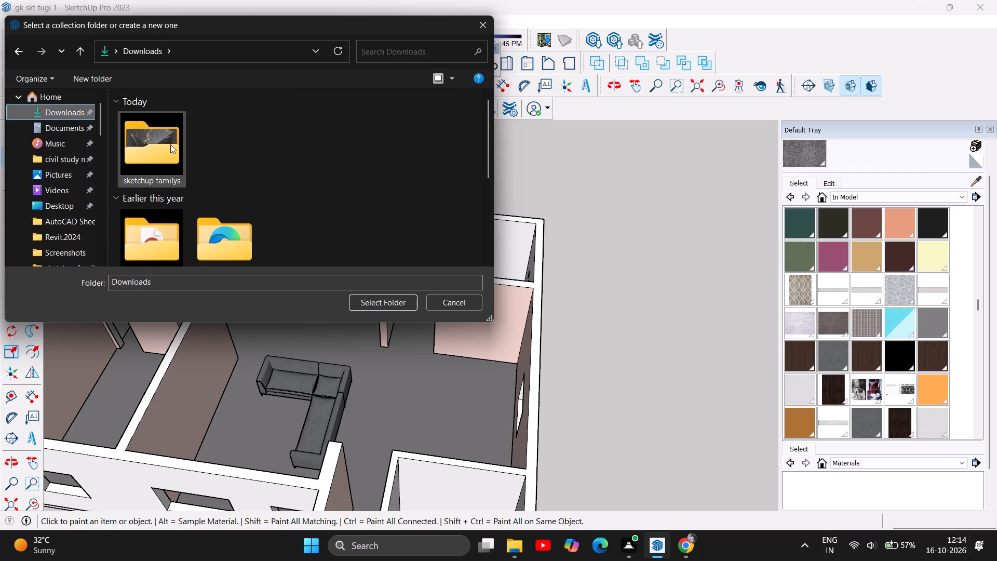
{"action": "double_click", "coordinate": [170, 144]}
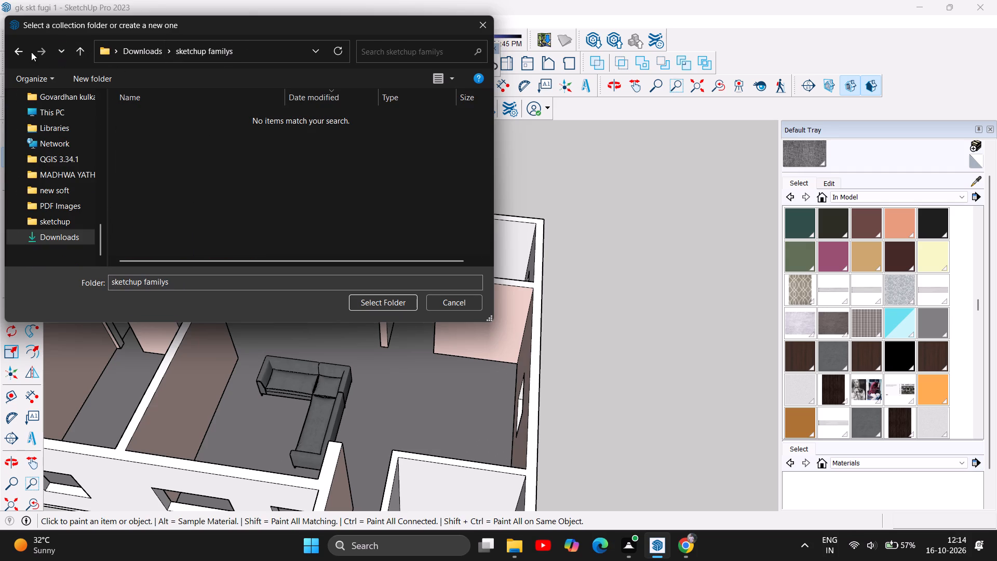
{"action": "scroll", "coordinate": [241, 205], "scroll_direction": "down", "scroll_amount": 6}
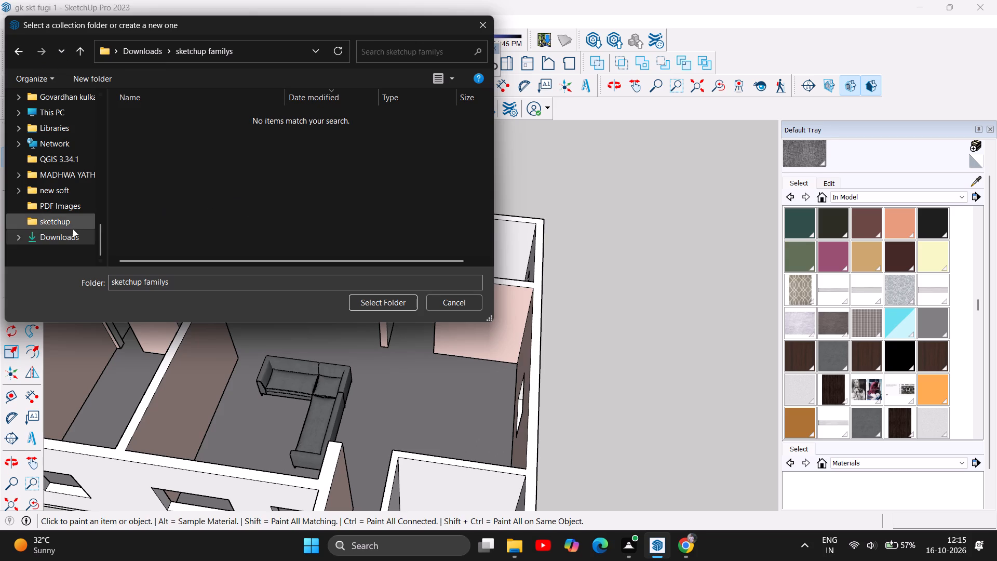
{"action": "double_click", "coordinate": [68, 222]}
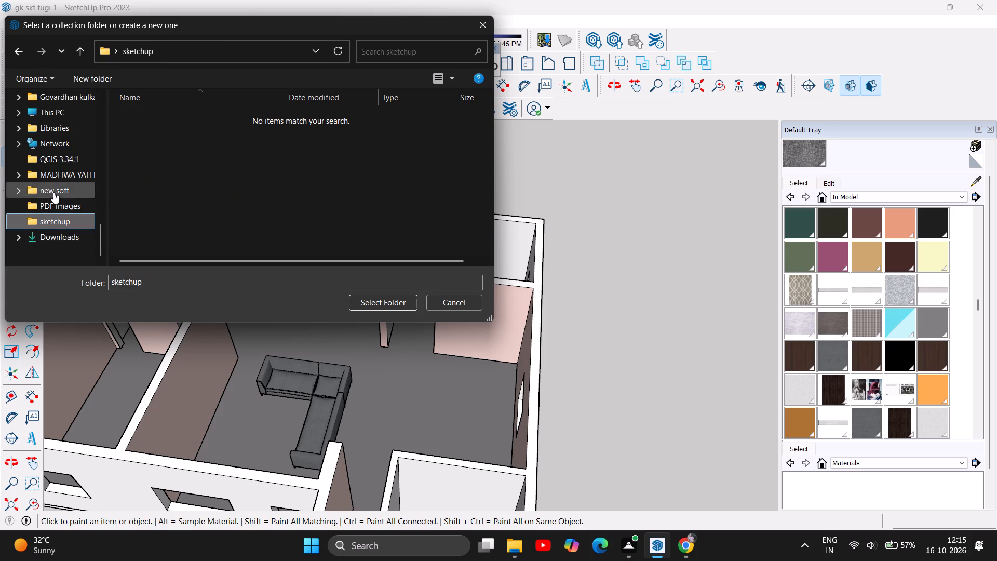
{"action": "double_click", "coordinate": [59, 202]}
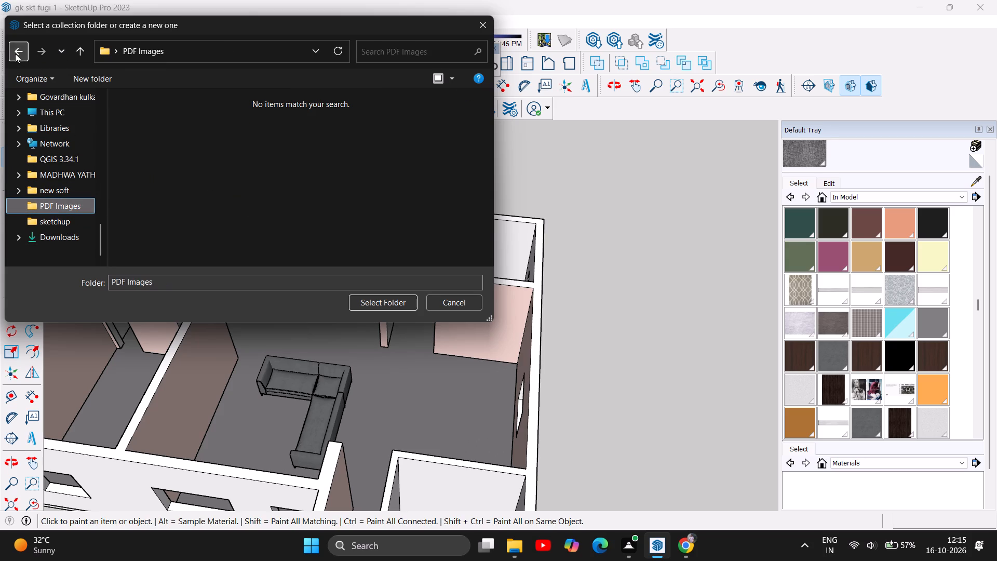
{"action": "left_click", "coordinate": [15, 54]}
{"action": "scroll", "coordinate": [79, 154], "scroll_direction": "up", "scroll_amount": 3}
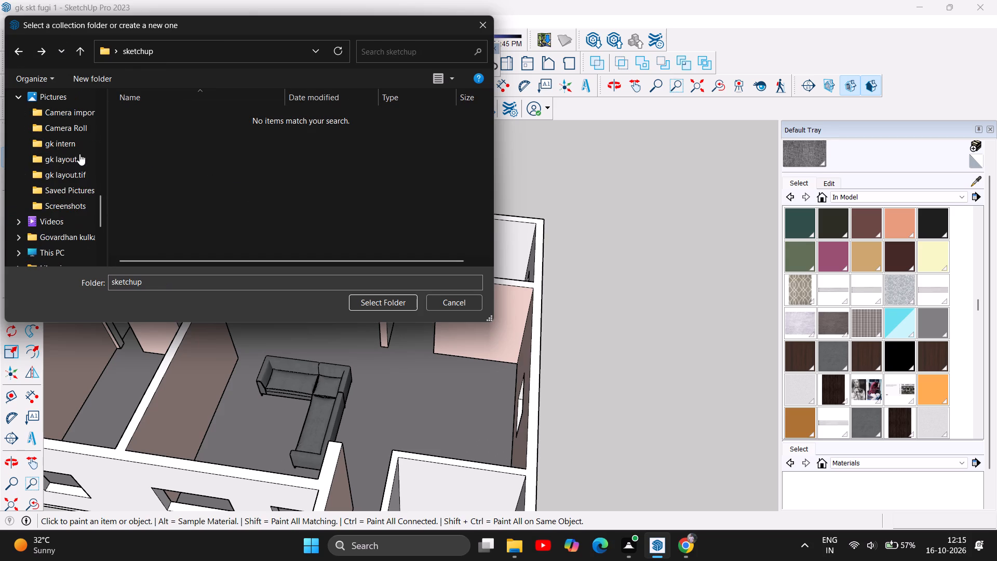
{"action": "scroll", "coordinate": [64, 164], "scroll_direction": "up", "scroll_amount": 10}
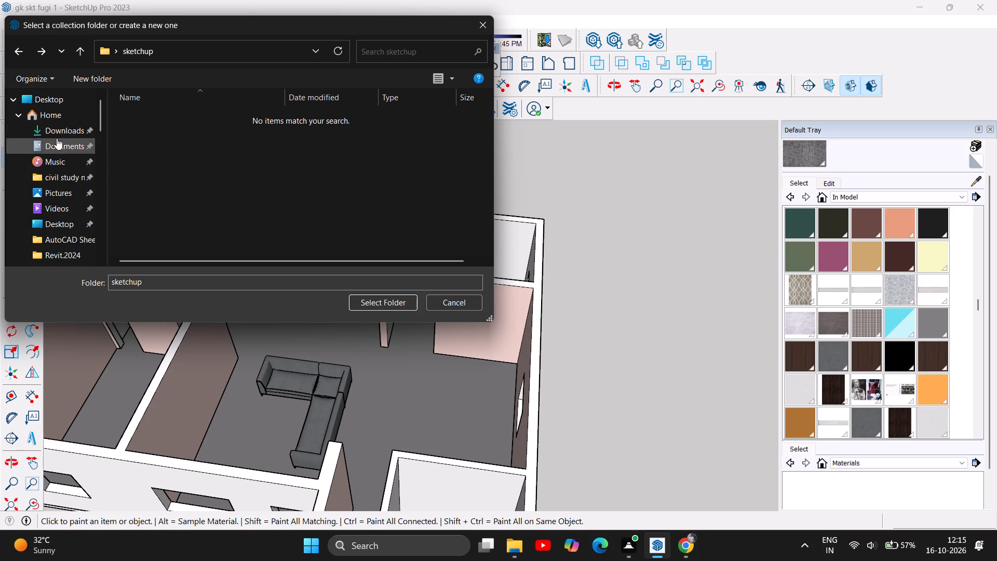
{"action": "left_click", "coordinate": [65, 127]}
{"action": "left_click", "coordinate": [132, 140]}
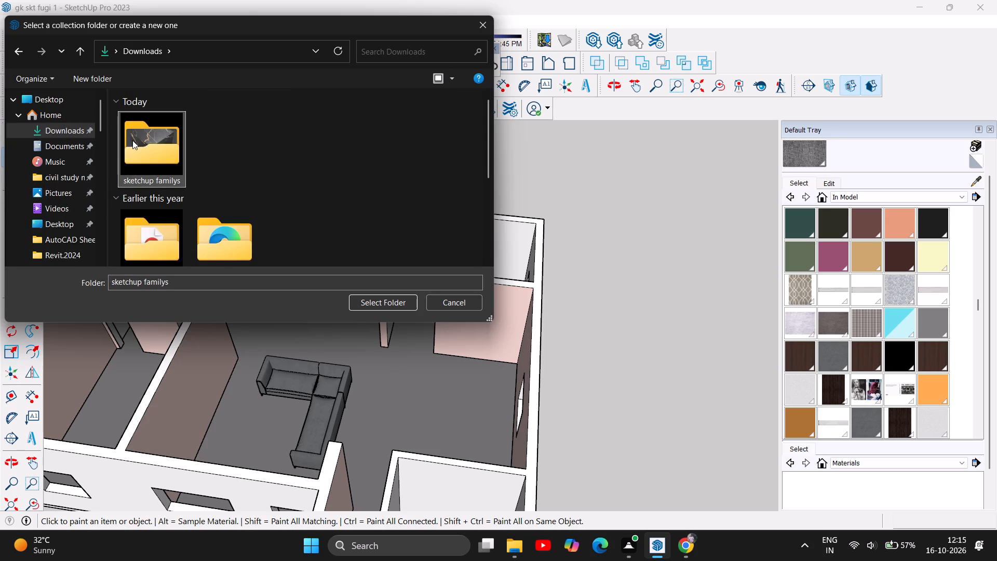
{"action": "left_click", "coordinate": [378, 300]}
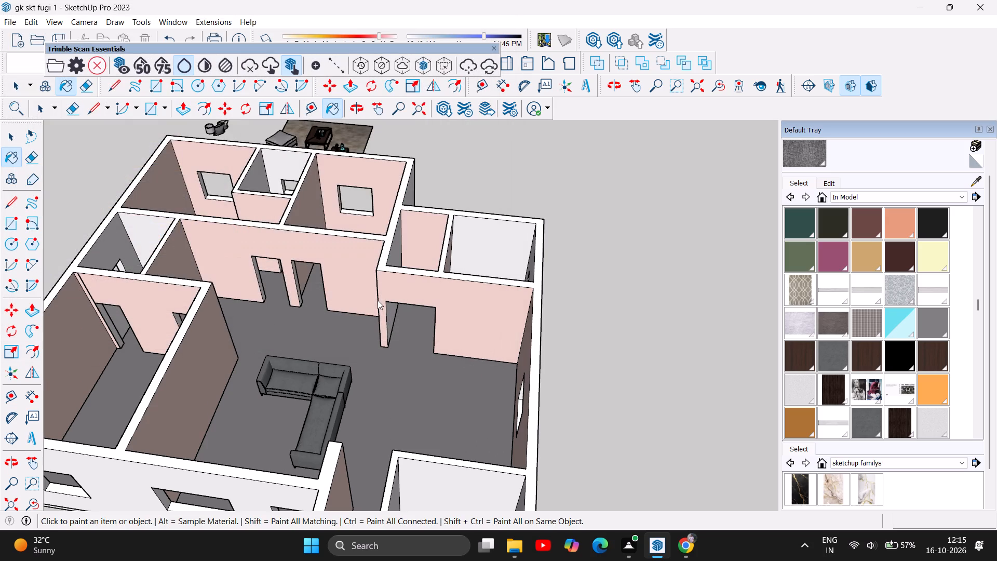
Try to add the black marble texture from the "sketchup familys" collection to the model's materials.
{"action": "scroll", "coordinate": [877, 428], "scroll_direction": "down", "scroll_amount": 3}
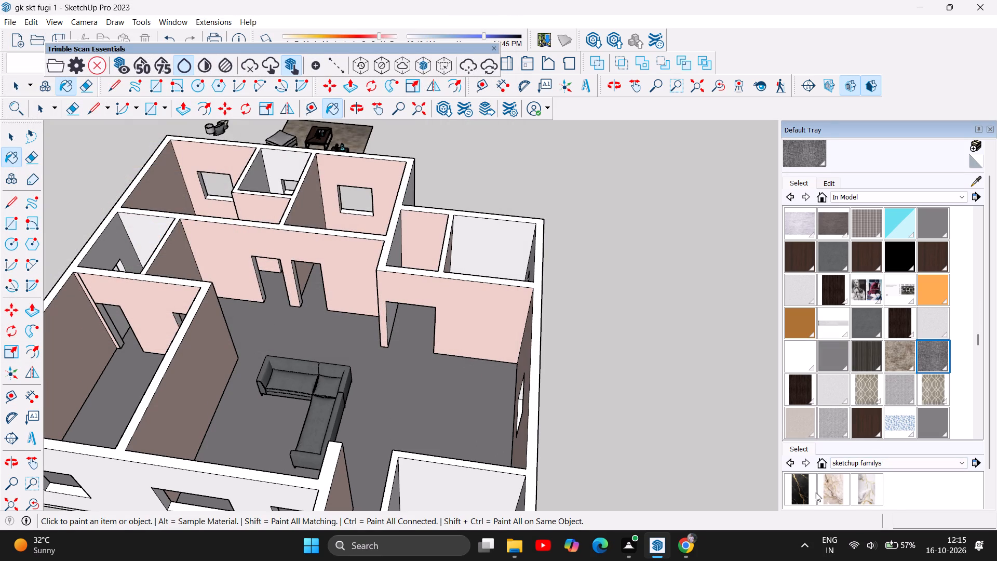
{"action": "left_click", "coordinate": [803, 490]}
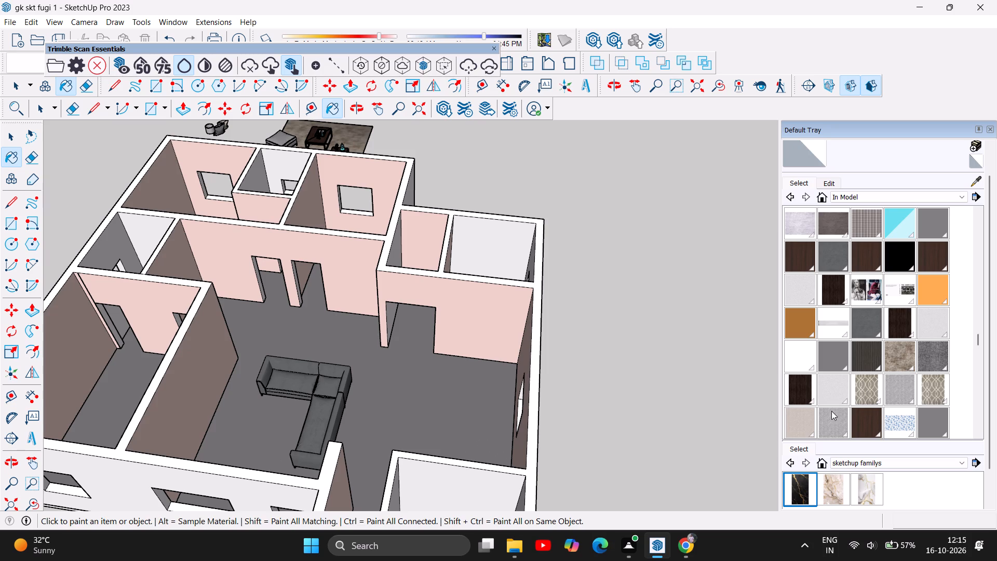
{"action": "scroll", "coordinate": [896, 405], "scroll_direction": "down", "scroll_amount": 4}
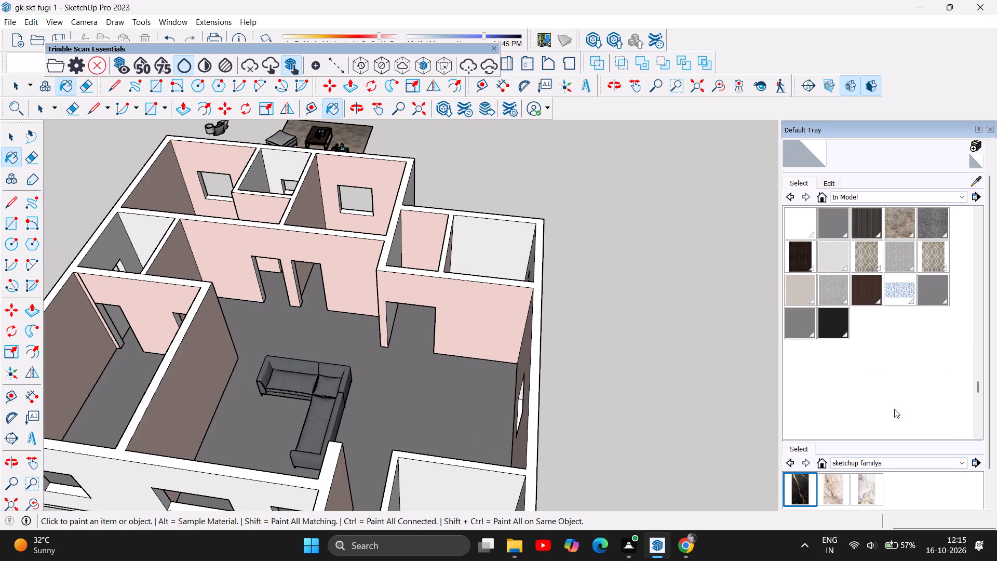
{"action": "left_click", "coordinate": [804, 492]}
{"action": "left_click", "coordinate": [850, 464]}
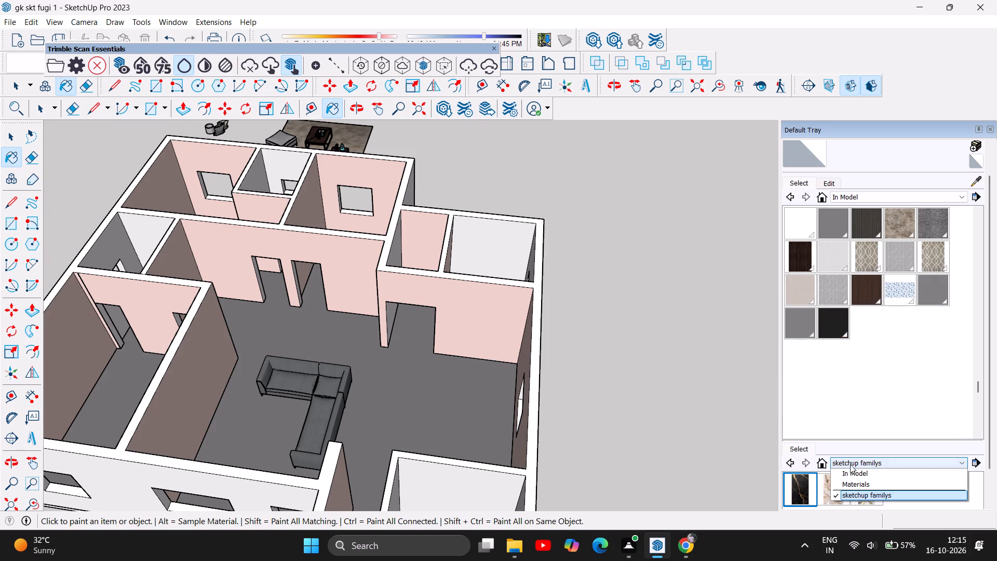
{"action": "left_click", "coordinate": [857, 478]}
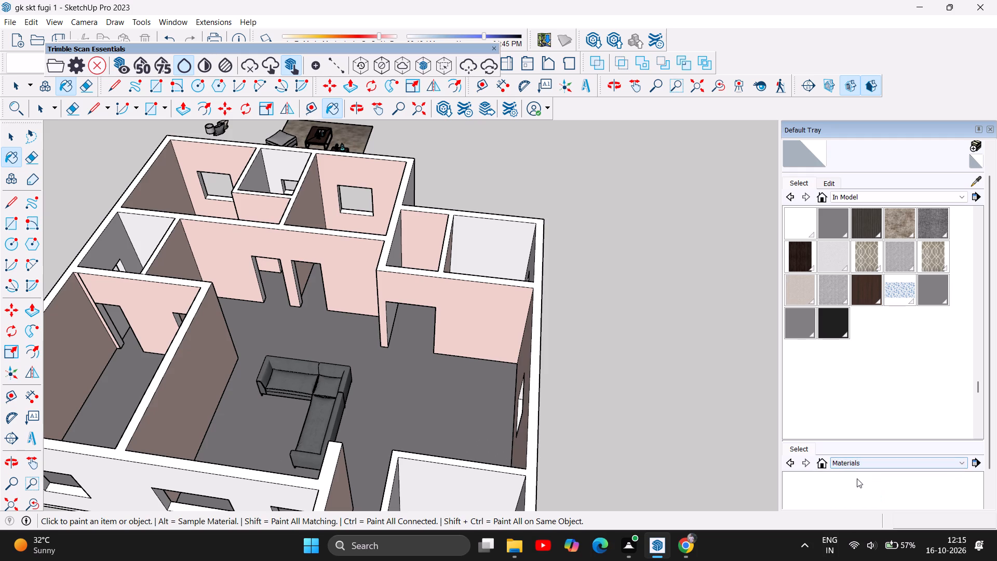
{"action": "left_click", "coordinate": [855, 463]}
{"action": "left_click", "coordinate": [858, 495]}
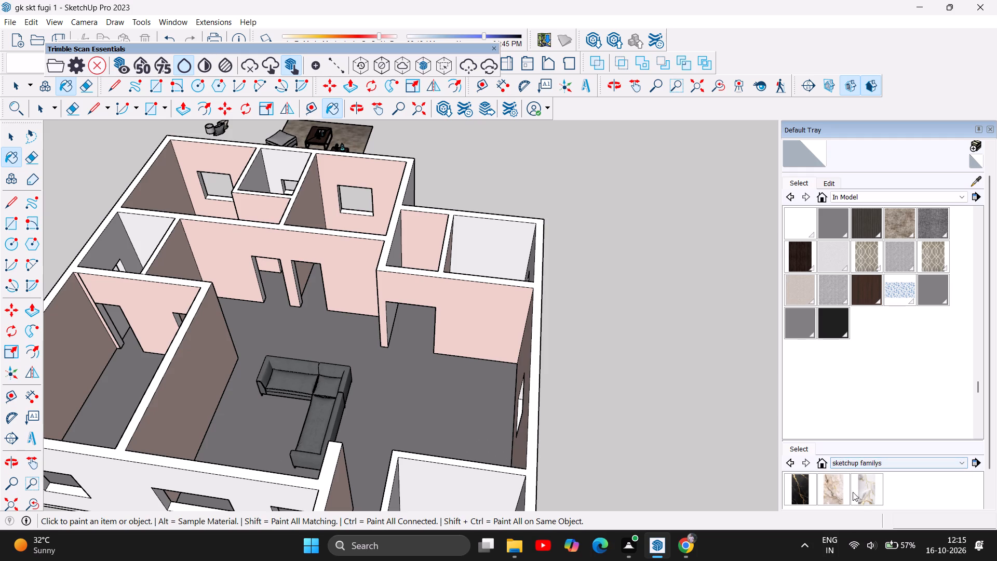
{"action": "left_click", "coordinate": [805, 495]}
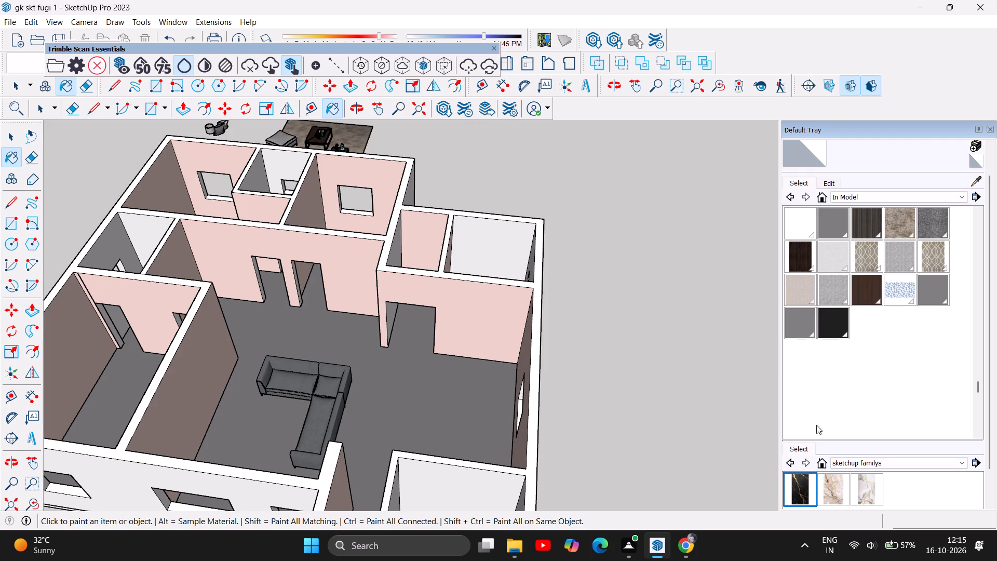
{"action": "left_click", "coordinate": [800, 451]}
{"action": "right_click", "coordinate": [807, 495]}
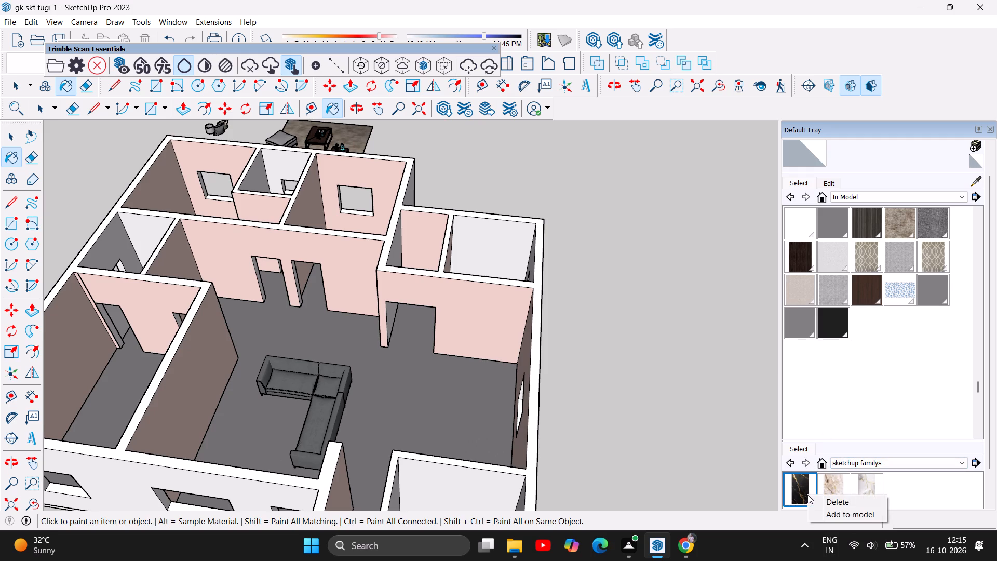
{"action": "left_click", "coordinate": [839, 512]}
Look through the model's materials for the black marble texture.
{"action": "scroll", "coordinate": [872, 352], "scroll_direction": "up", "scroll_amount": 3}
{"action": "scroll", "coordinate": [888, 308], "scroll_direction": "up", "scroll_amount": 4}
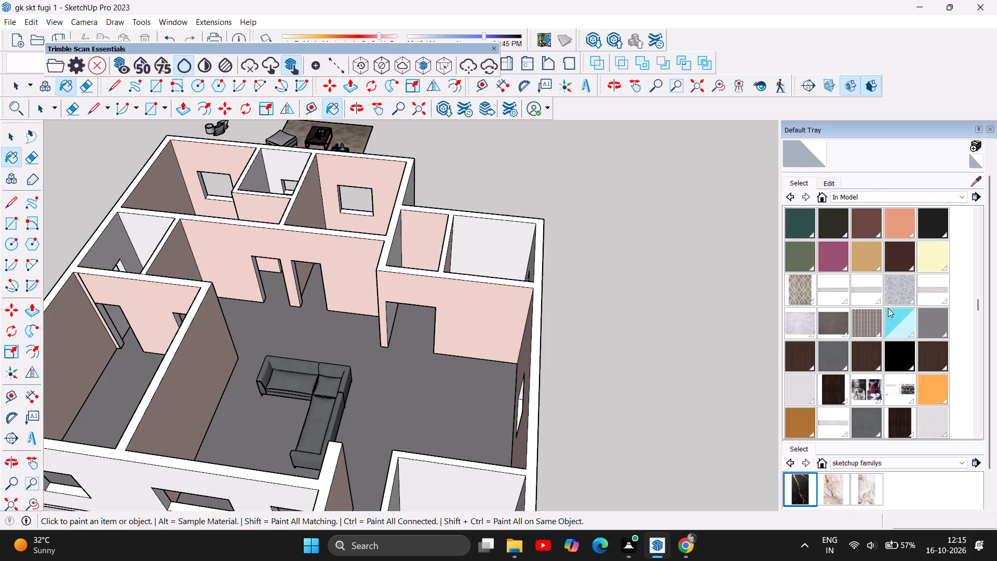
{"action": "scroll", "coordinate": [888, 308], "scroll_direction": "up", "scroll_amount": 13}
{"action": "scroll", "coordinate": [846, 323], "scroll_direction": "down", "scroll_amount": 3}
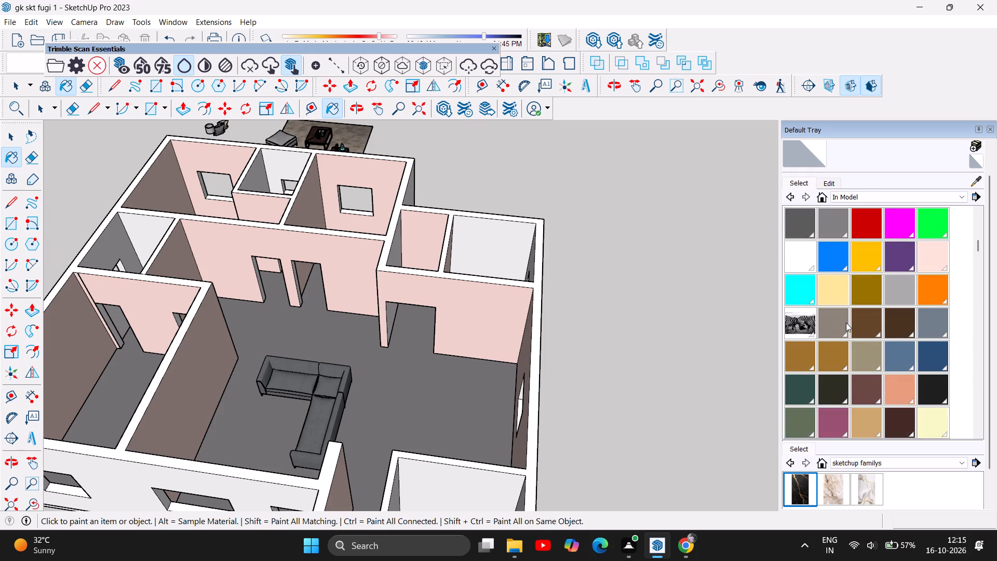
{"action": "scroll", "coordinate": [846, 323], "scroll_direction": "down", "scroll_amount": 9}
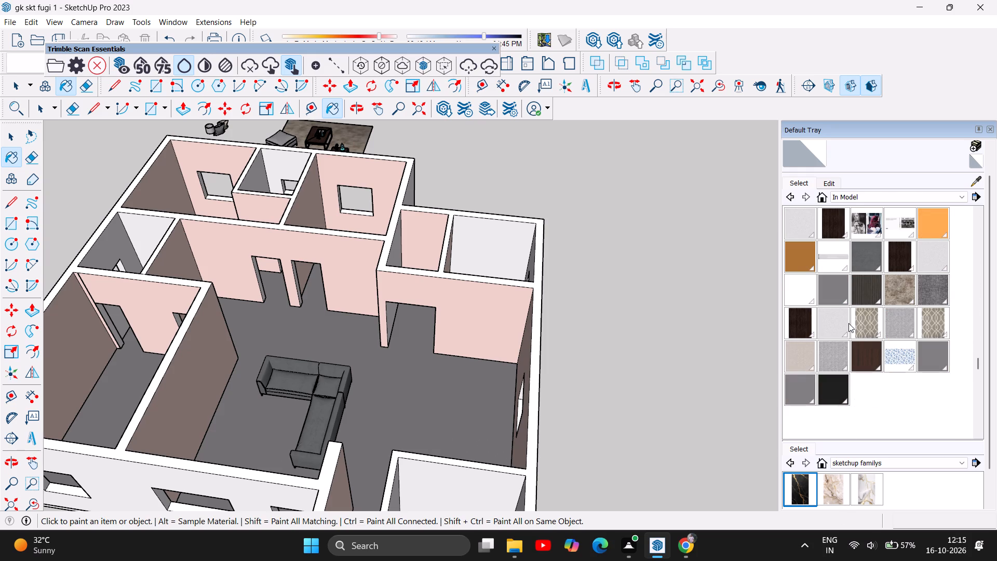
{"action": "scroll", "coordinate": [848, 323], "scroll_direction": "up", "scroll_amount": 3}
{"action": "scroll", "coordinate": [848, 323], "scroll_direction": "down", "scroll_amount": 3}
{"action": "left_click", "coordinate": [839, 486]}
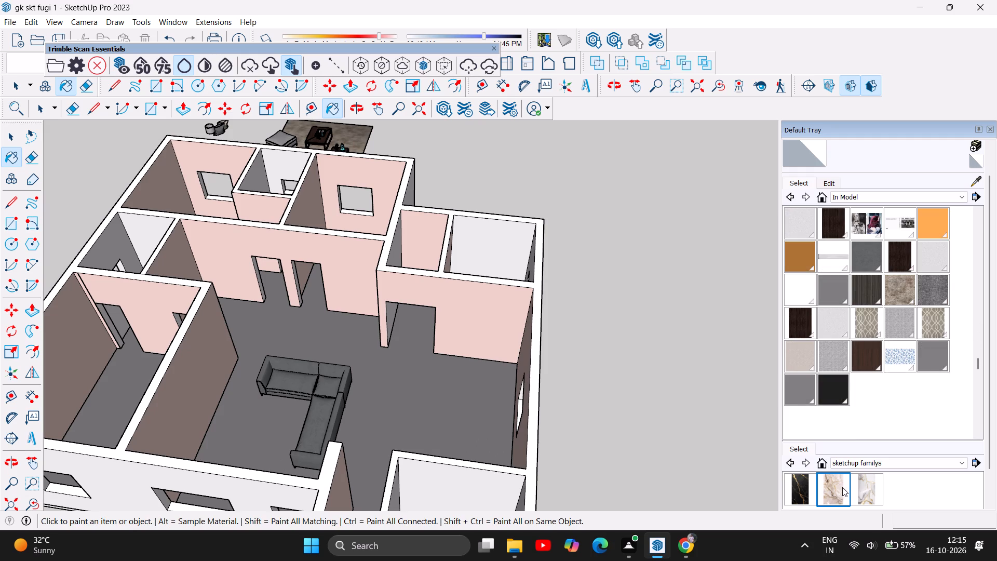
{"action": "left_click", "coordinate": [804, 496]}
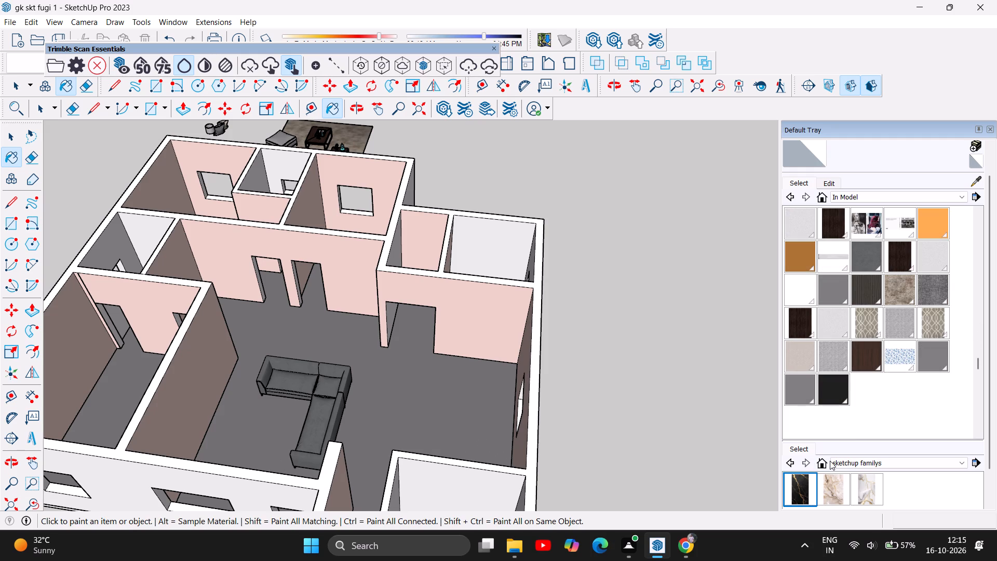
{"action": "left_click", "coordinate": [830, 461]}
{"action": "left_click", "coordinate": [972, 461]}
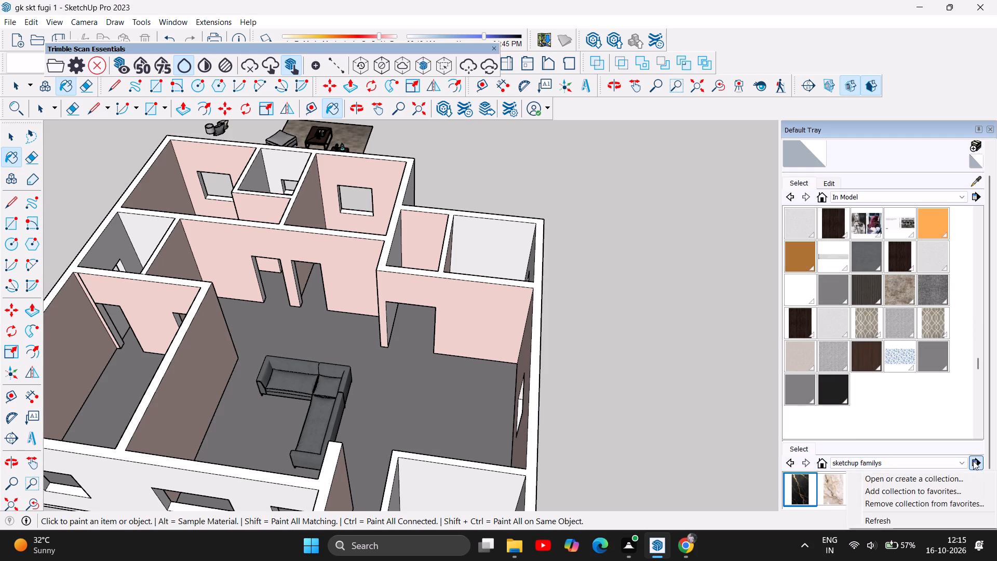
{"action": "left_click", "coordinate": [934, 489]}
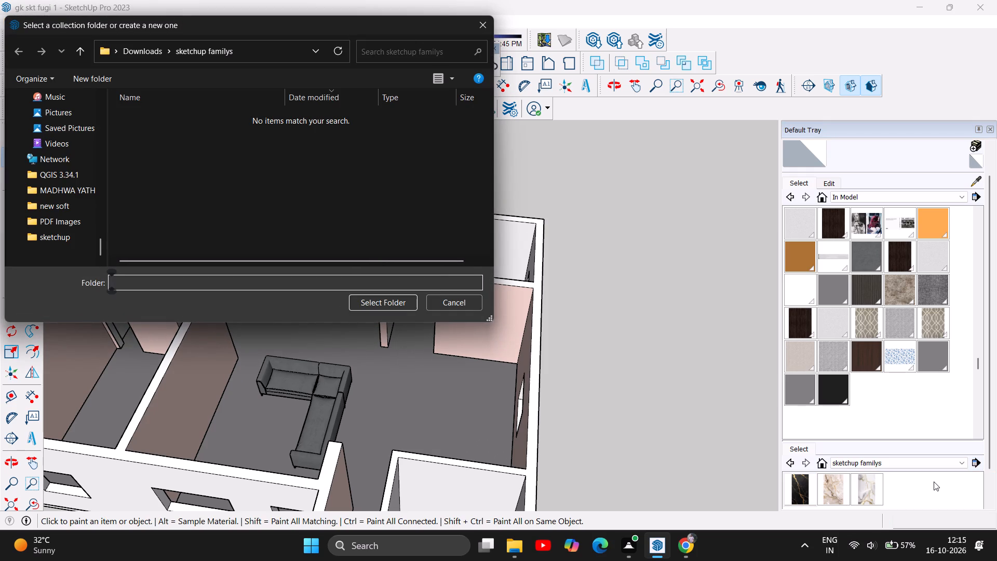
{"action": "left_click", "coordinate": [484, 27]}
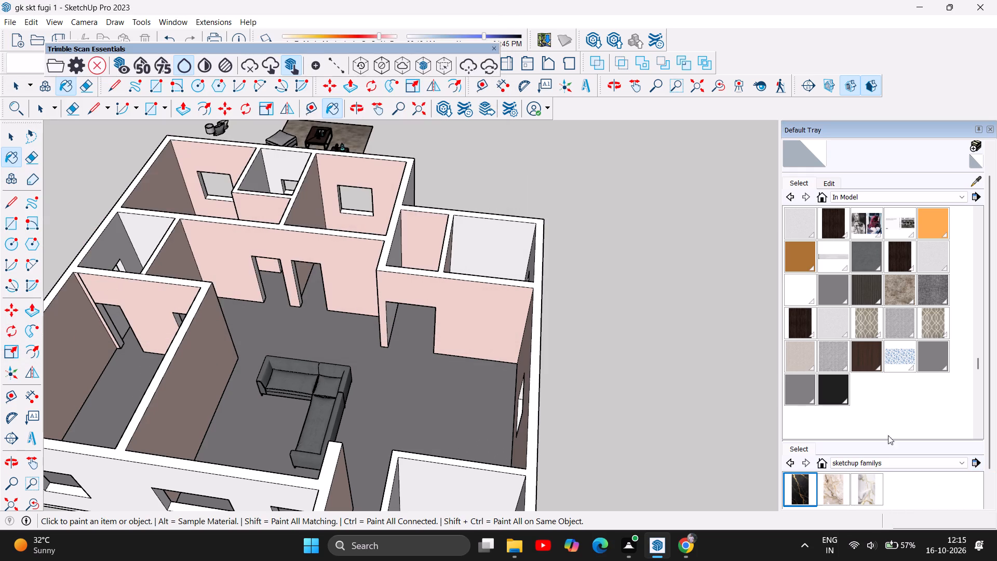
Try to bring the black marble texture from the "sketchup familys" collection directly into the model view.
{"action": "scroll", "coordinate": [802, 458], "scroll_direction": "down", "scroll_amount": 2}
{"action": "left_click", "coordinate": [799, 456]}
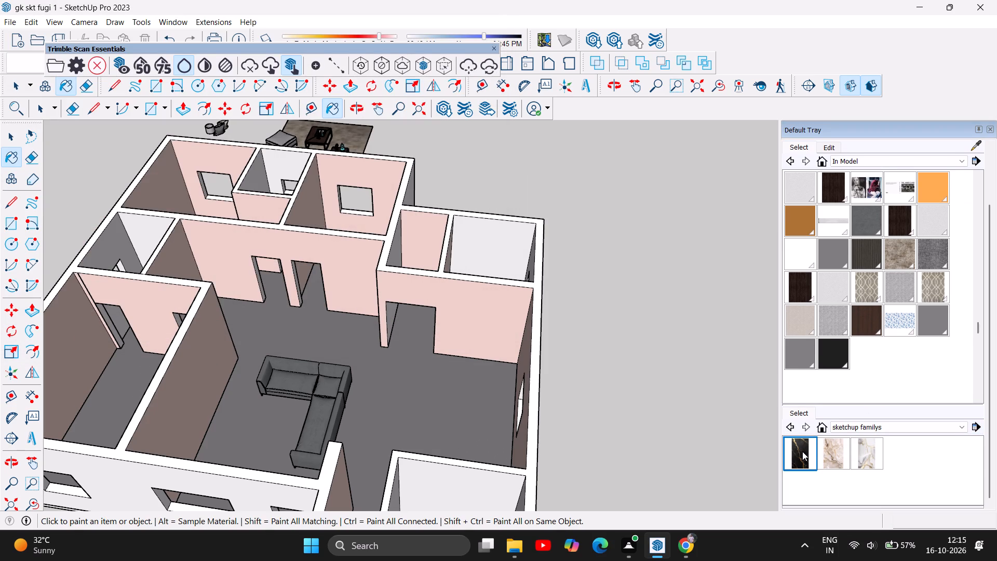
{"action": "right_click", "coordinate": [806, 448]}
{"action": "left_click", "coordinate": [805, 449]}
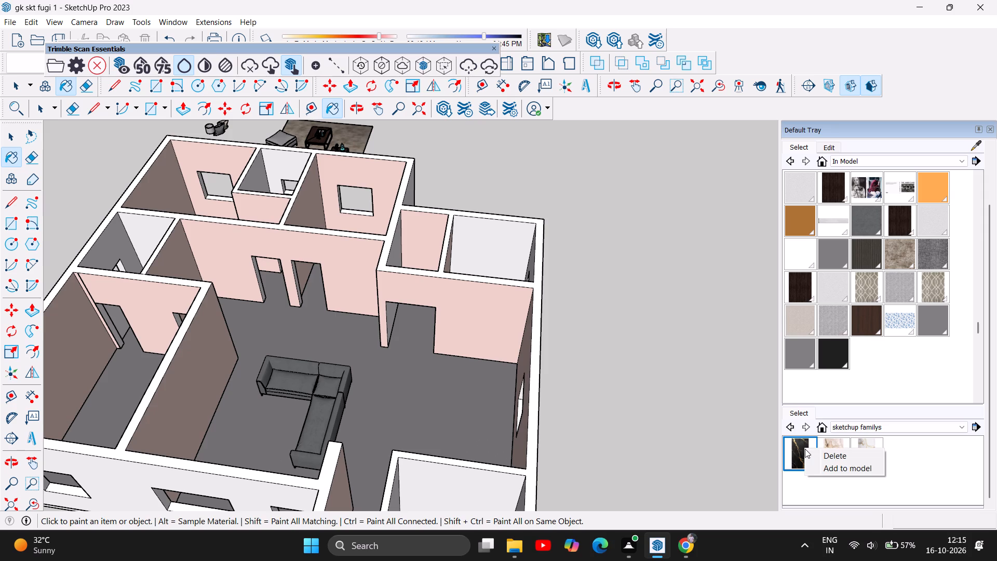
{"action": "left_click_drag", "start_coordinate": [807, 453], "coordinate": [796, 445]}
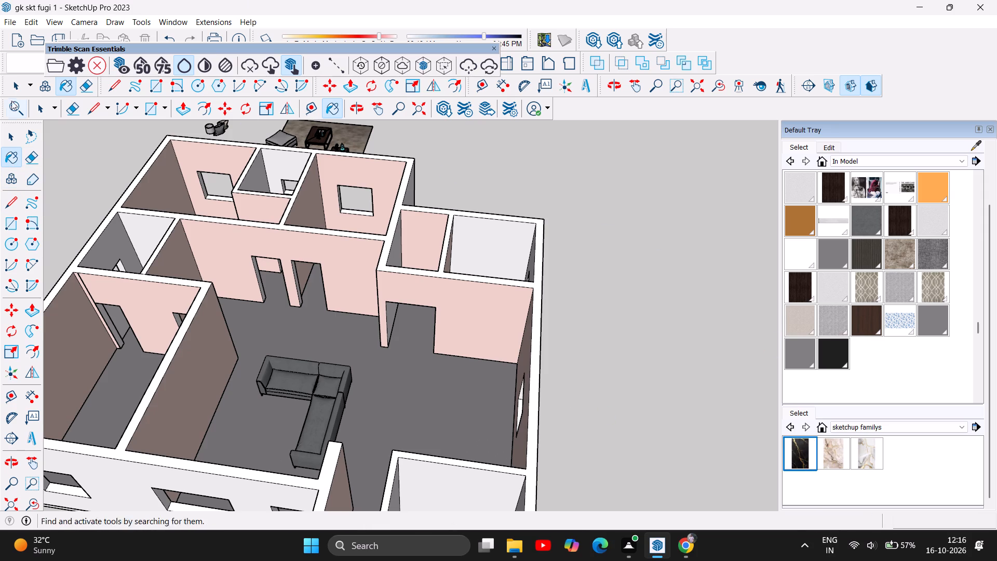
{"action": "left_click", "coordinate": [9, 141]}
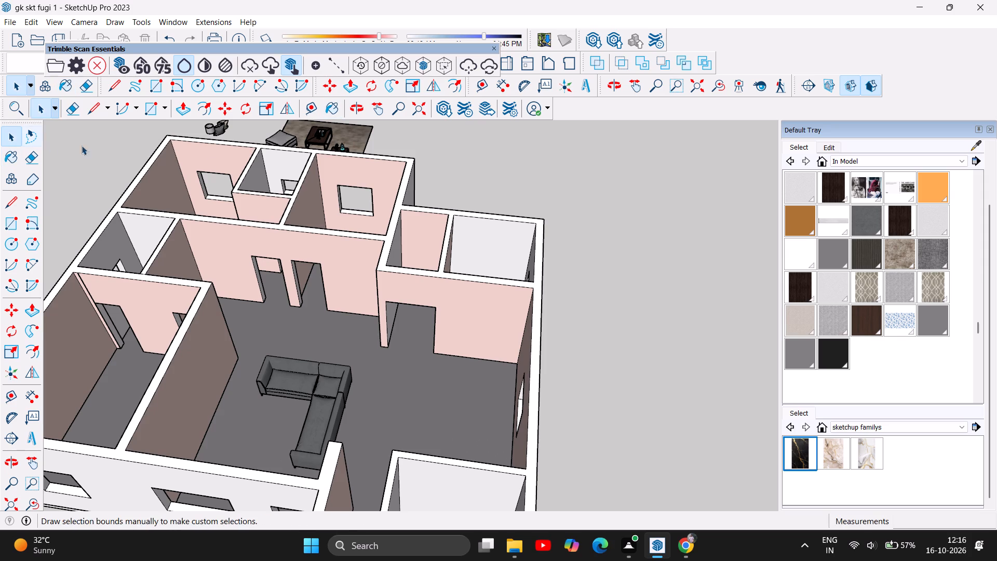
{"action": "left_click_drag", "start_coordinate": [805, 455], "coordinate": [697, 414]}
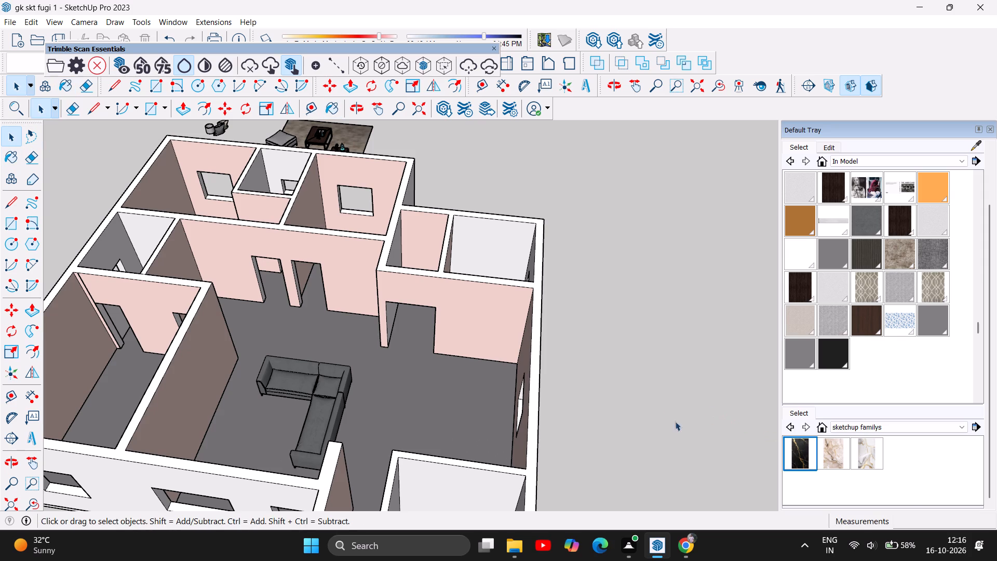
Reselect the black marble texture and check through the model's materials for it again.
{"action": "left_click", "coordinate": [806, 457]}
{"action": "left_click", "coordinate": [809, 484]}
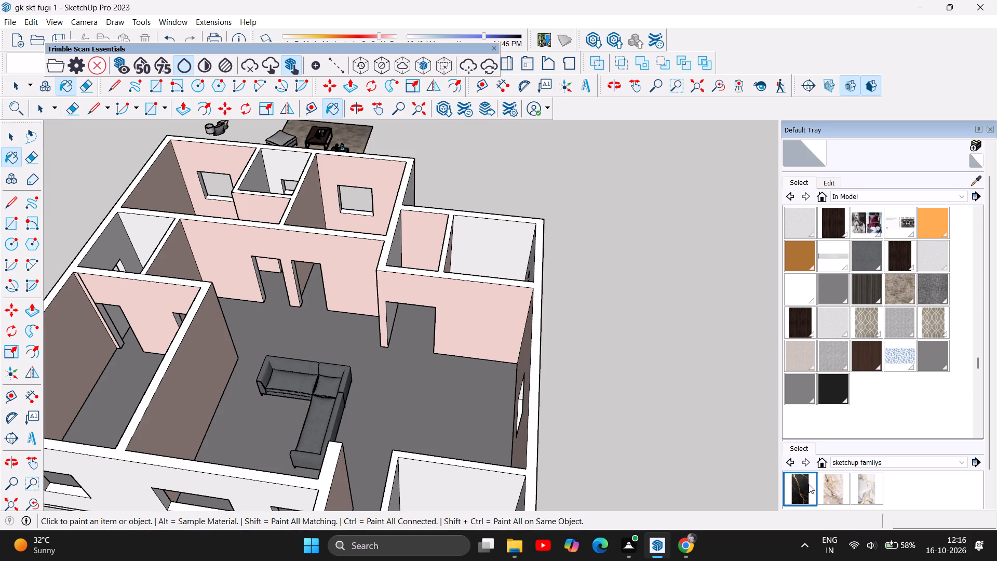
{"action": "scroll", "coordinate": [904, 379], "scroll_direction": "up", "scroll_amount": 7}
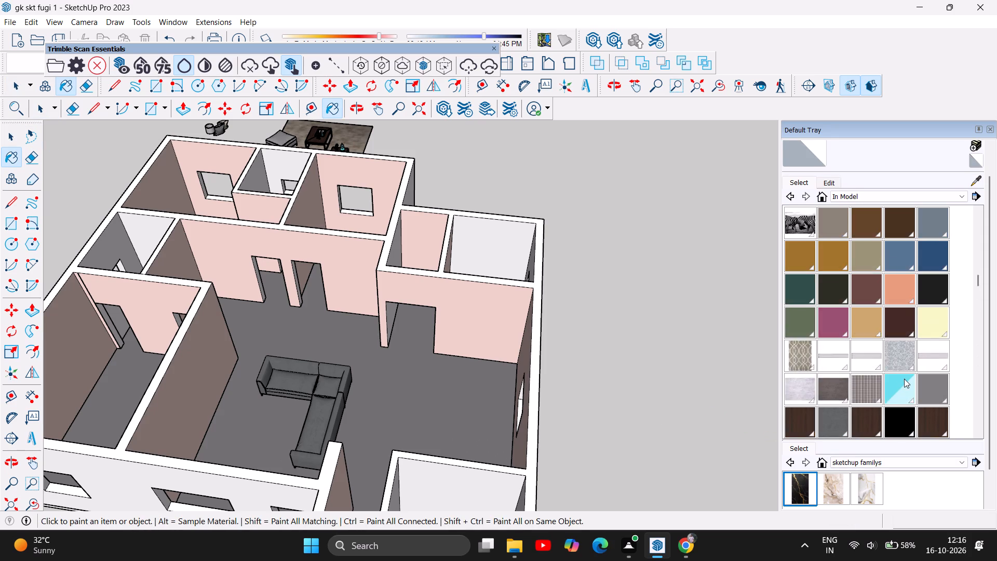
{"action": "scroll", "coordinate": [904, 379], "scroll_direction": "up", "scroll_amount": 7}
{"action": "scroll", "coordinate": [904, 379], "scroll_direction": "down", "scroll_amount": 4}
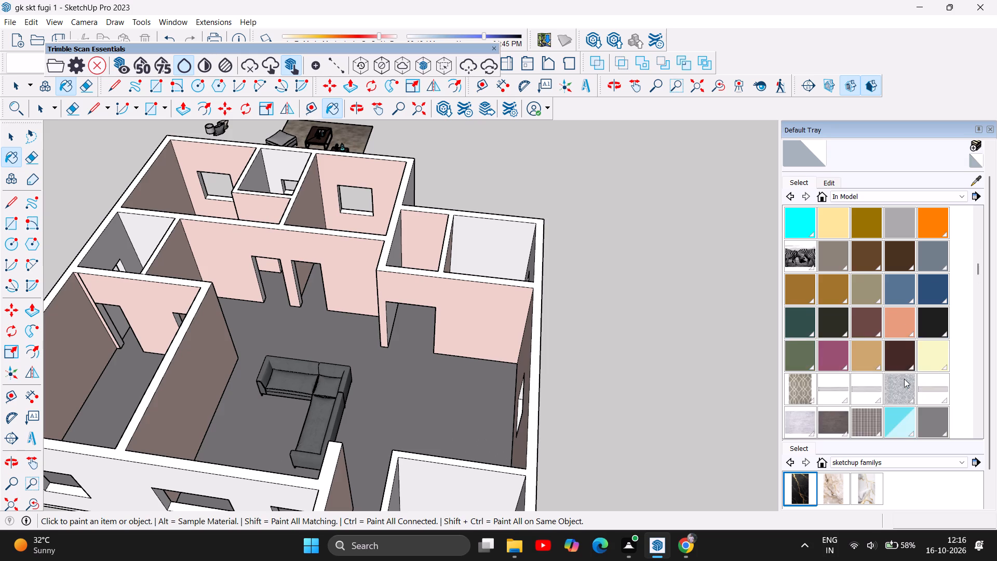
{"action": "scroll", "coordinate": [904, 379], "scroll_direction": "down", "scroll_amount": 12}
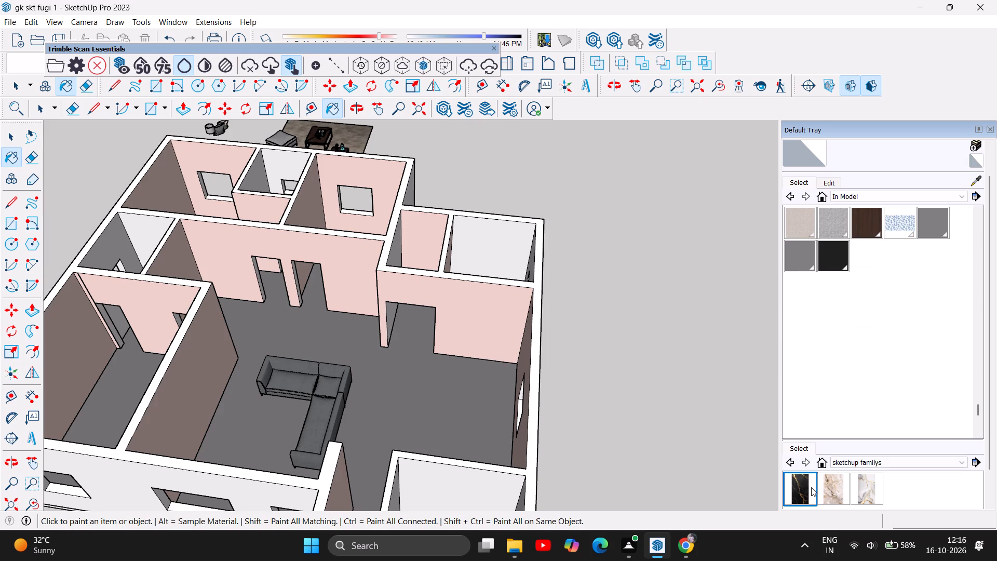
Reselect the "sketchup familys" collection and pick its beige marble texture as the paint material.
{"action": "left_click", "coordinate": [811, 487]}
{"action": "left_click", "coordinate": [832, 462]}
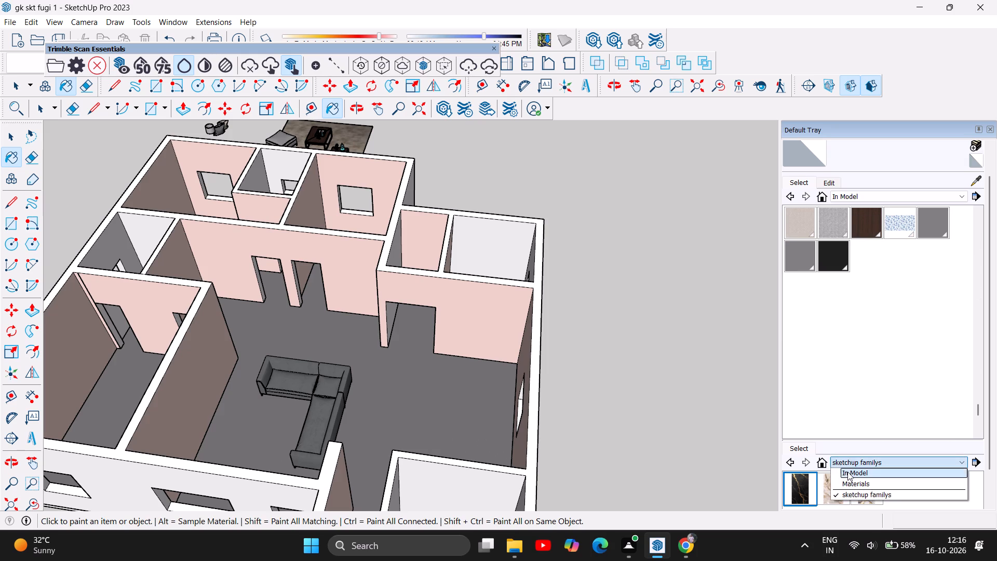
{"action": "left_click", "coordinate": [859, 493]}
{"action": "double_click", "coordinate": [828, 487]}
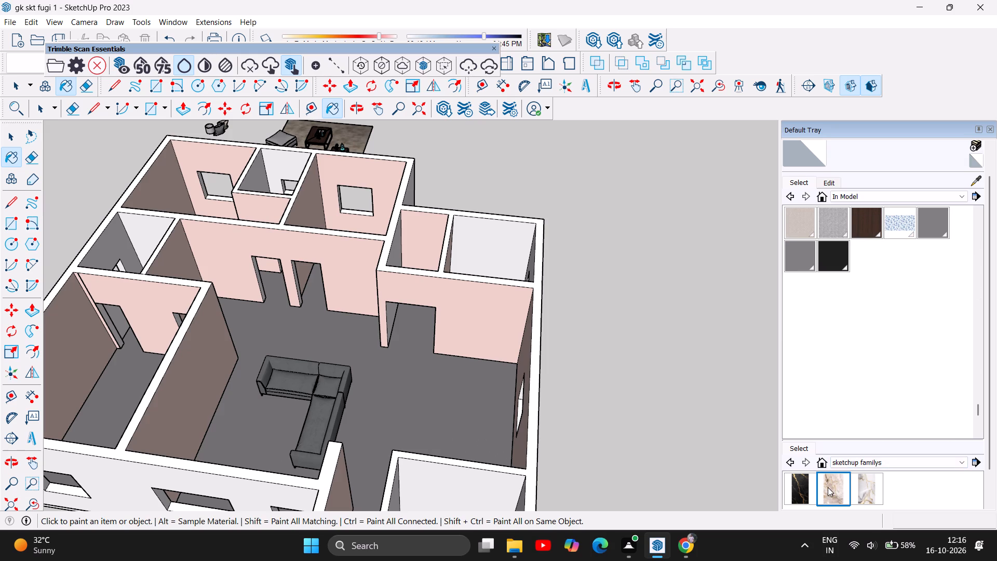
Open the "sketchup familys" folder from Downloads again as the material collection.
{"action": "scroll", "coordinate": [845, 440], "scroll_direction": "up", "scroll_amount": 2}
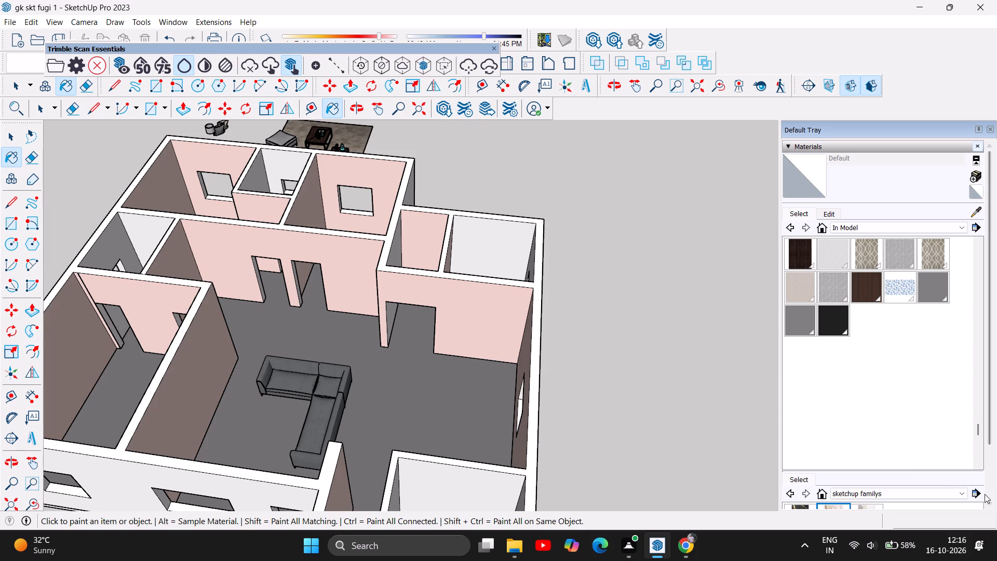
{"action": "left_click", "coordinate": [975, 495]}
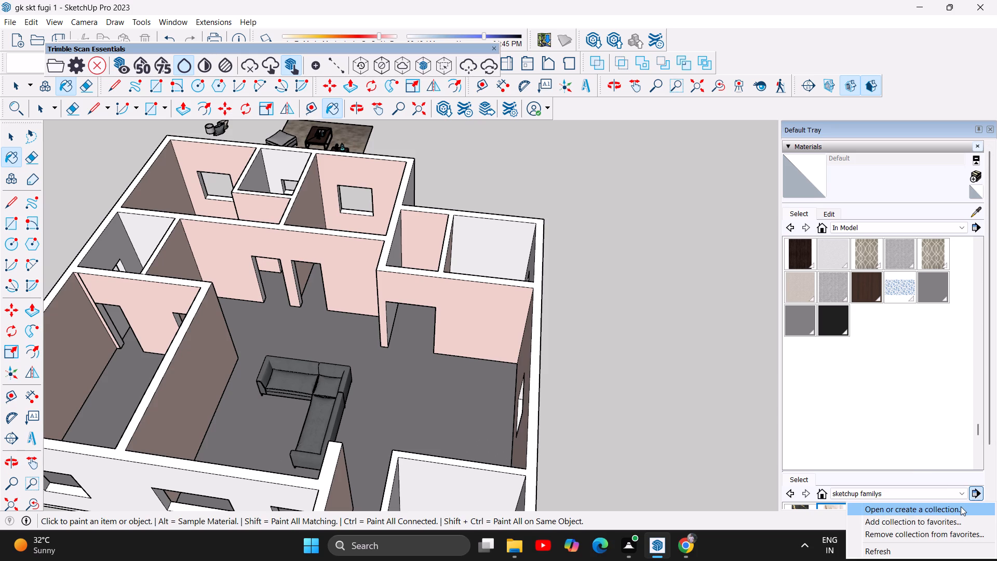
{"action": "left_click", "coordinate": [961, 506]}
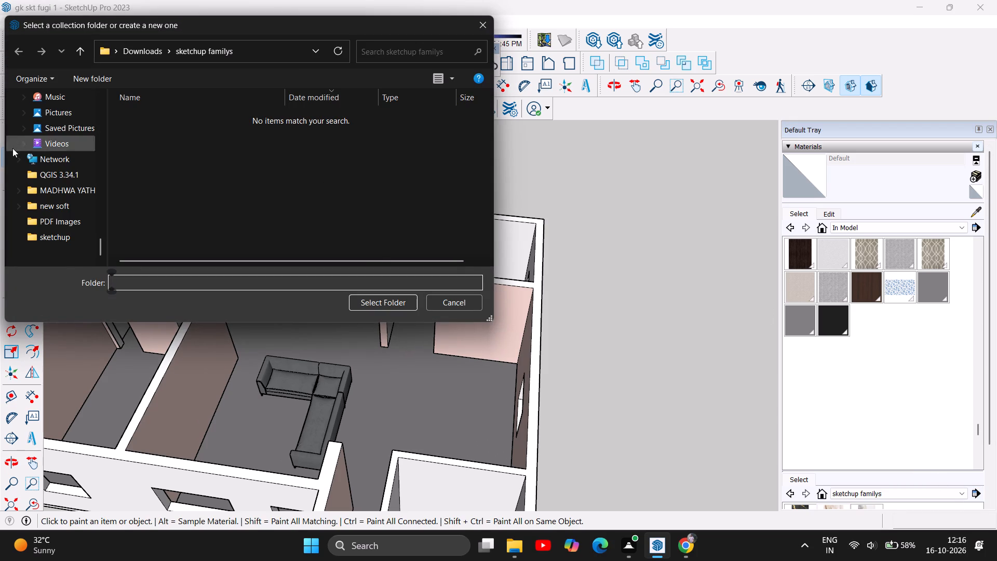
{"action": "scroll", "coordinate": [52, 139], "scroll_direction": "up", "scroll_amount": 2}
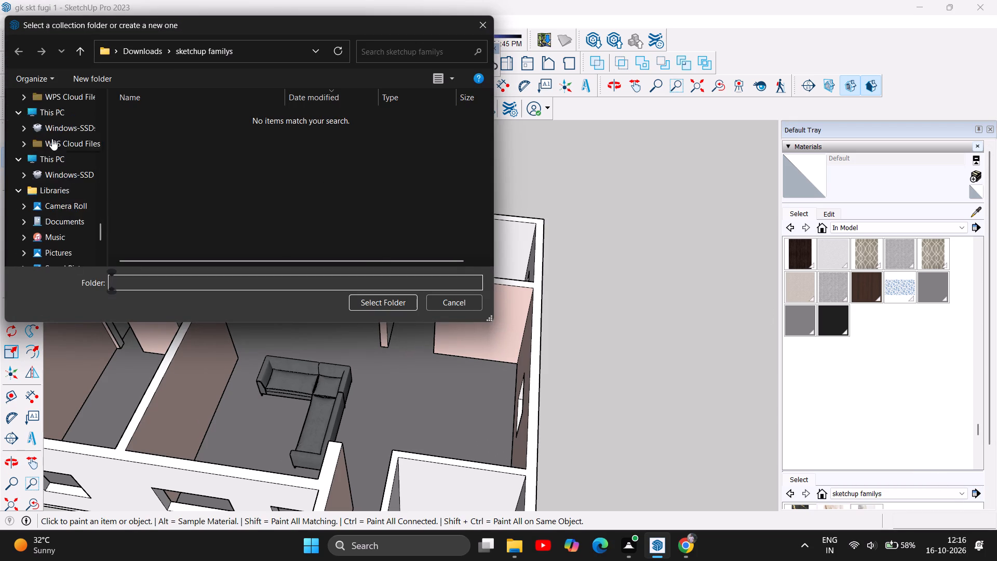
{"action": "scroll", "coordinate": [52, 139], "scroll_direction": "up", "scroll_amount": 13}
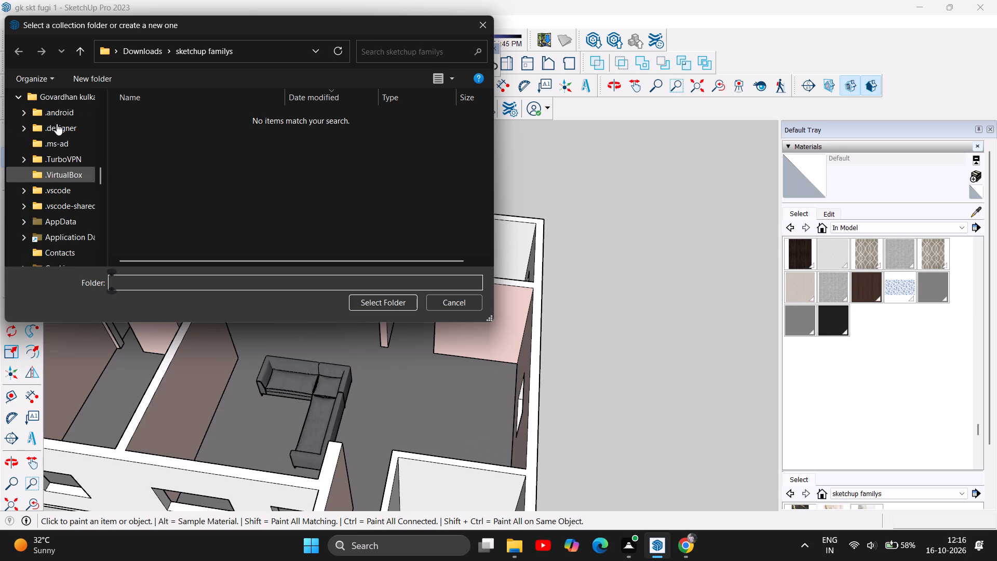
{"action": "scroll", "coordinate": [57, 124], "scroll_direction": "up", "scroll_amount": 1}
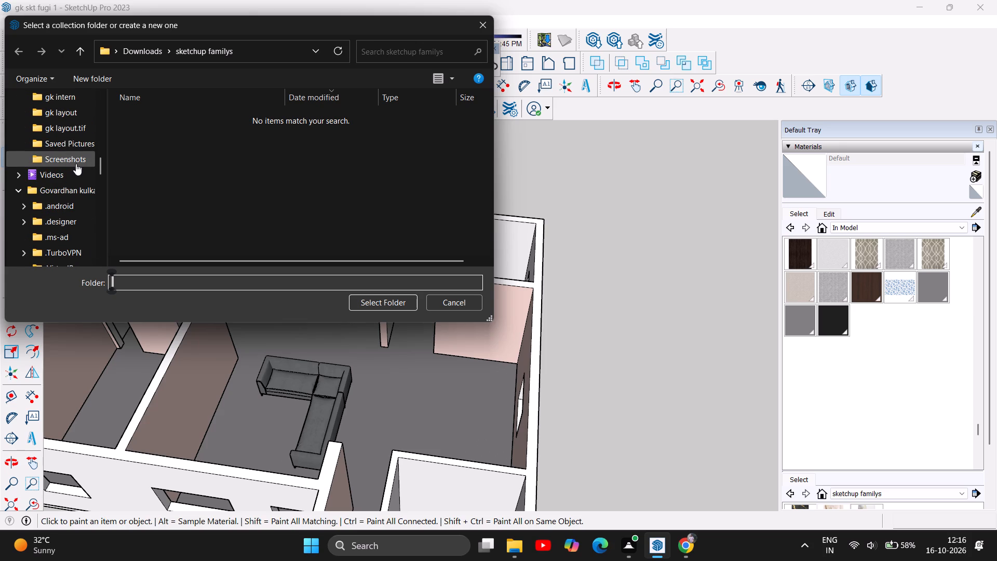
{"action": "scroll", "coordinate": [72, 161], "scroll_direction": "up", "scroll_amount": 2}
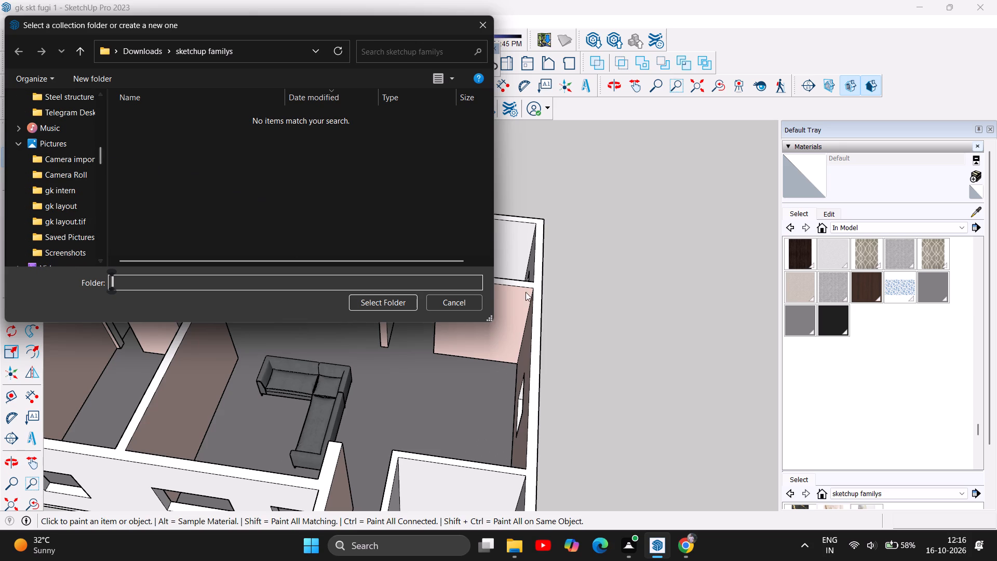
{"action": "scroll", "coordinate": [47, 162], "scroll_direction": "up", "scroll_amount": 5}
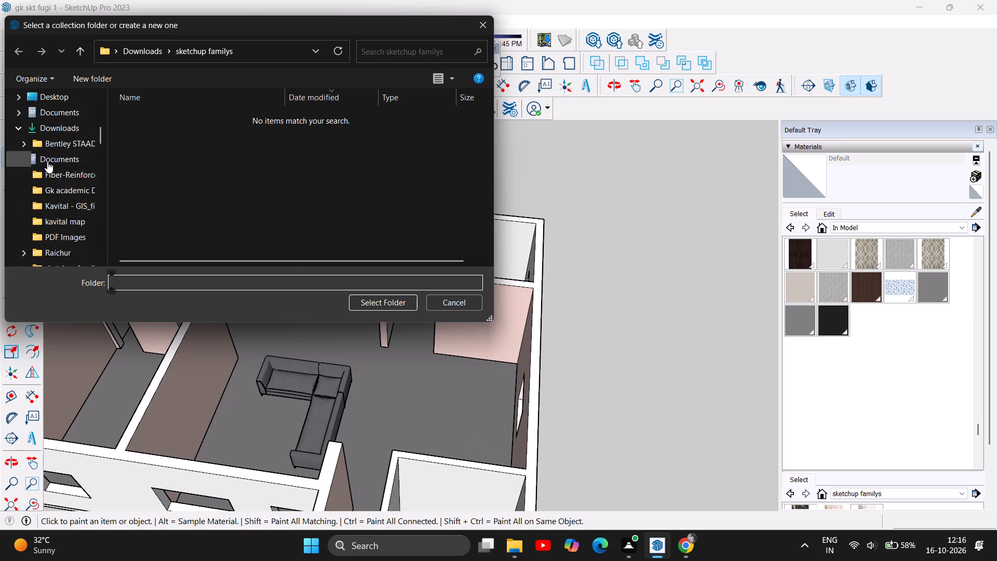
{"action": "scroll", "coordinate": [47, 162], "scroll_direction": "up", "scroll_amount": 4}
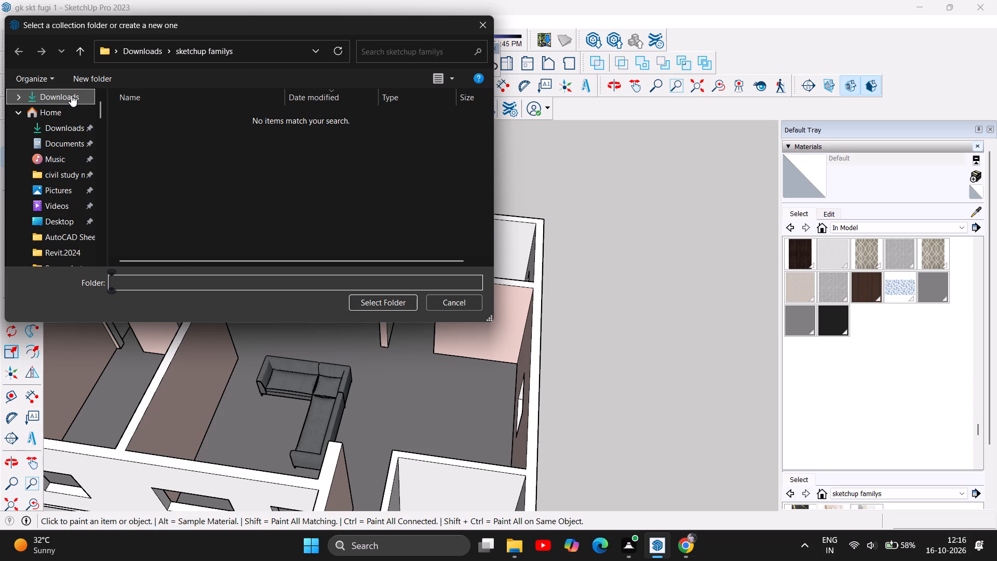
{"action": "left_click", "coordinate": [71, 95]}
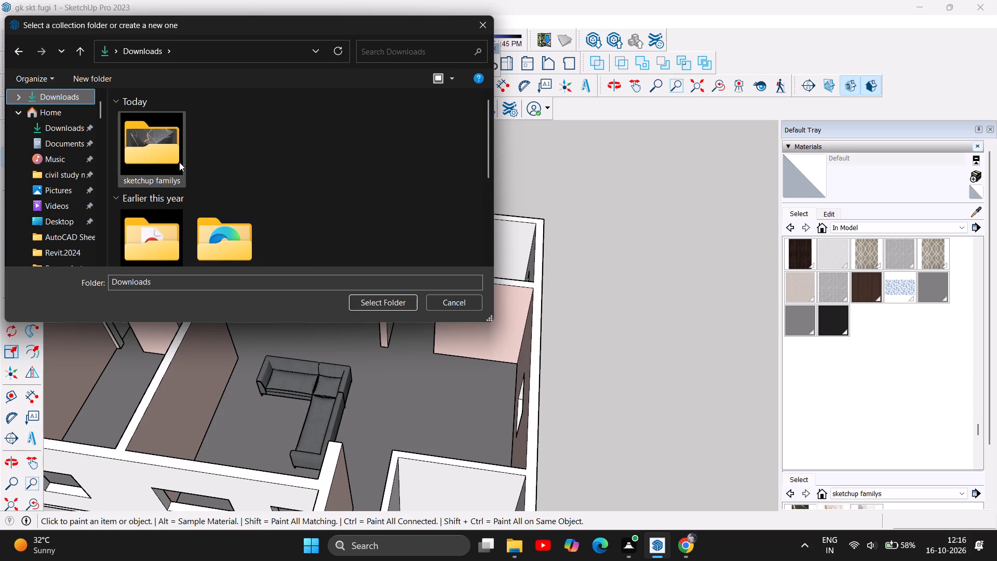
{"action": "left_click", "coordinate": [179, 162]}
{"action": "left_click", "coordinate": [382, 298]}
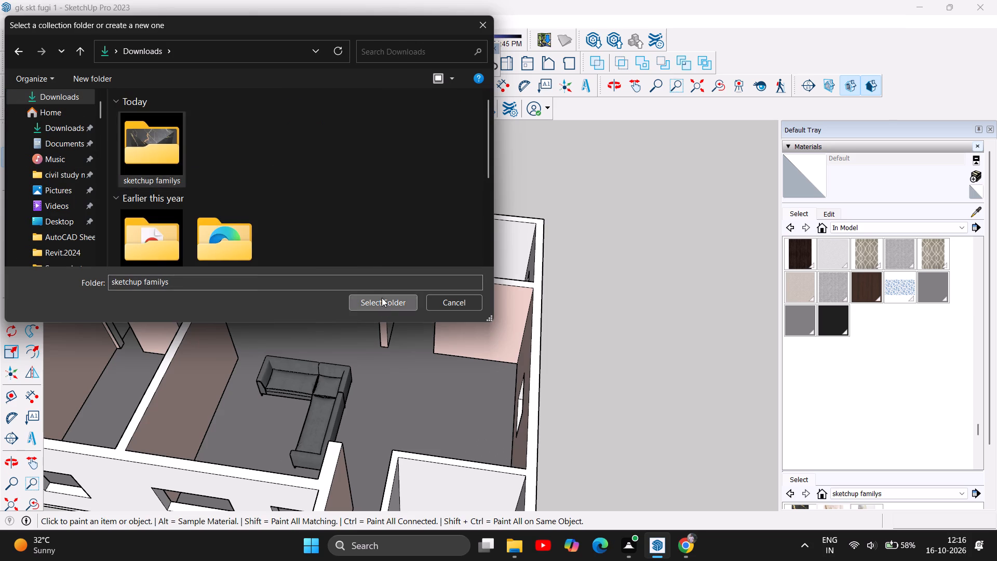
Paint the house's interior floor with the Default material.
{"action": "scroll", "coordinate": [587, 371], "scroll_direction": "down", "scroll_amount": 1}
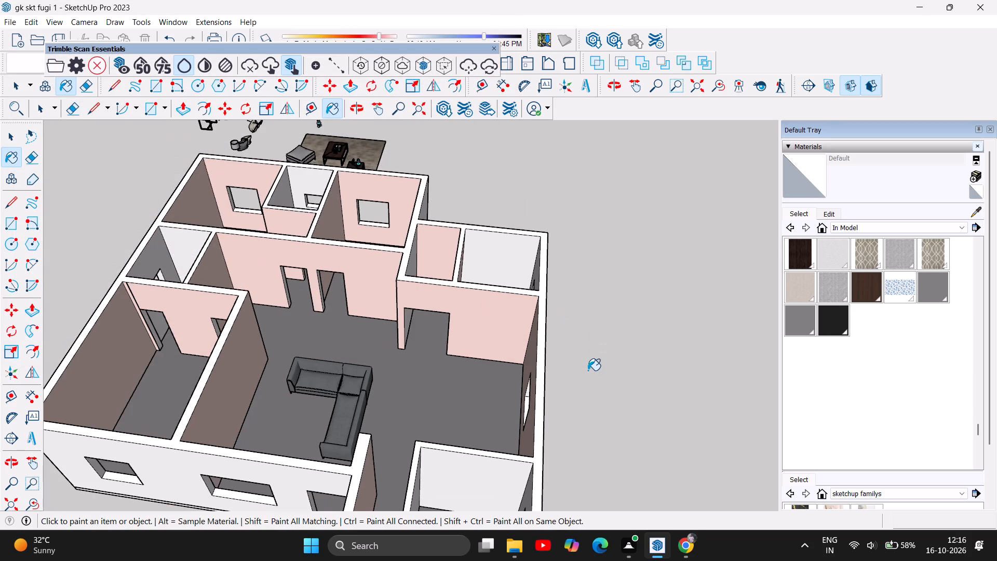
{"action": "scroll", "coordinate": [588, 370], "scroll_direction": "down", "scroll_amount": 2}
{"action": "double_click", "coordinate": [510, 394]}
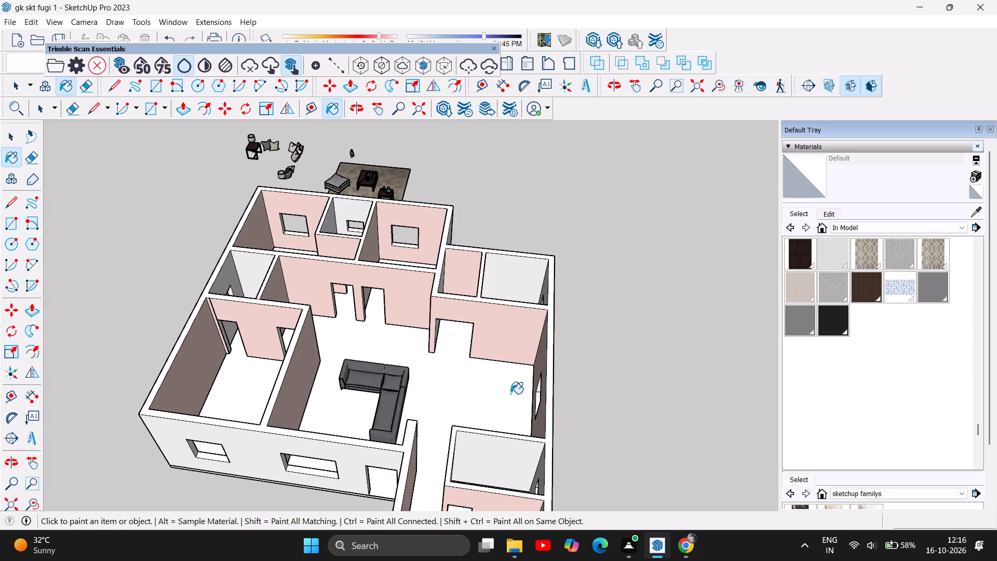
Browse the model's materials, sampling several swatches, and open Material~18 for editing.
{"action": "left_click", "coordinate": [829, 318]}
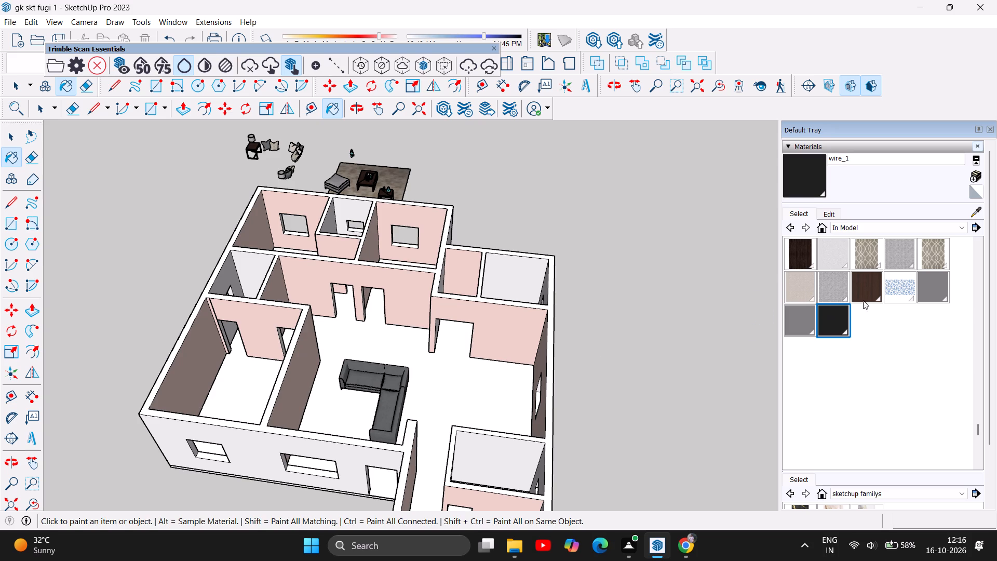
{"action": "scroll", "coordinate": [857, 267], "scroll_direction": "up", "scroll_amount": 3}
{"action": "left_click", "coordinate": [903, 314]}
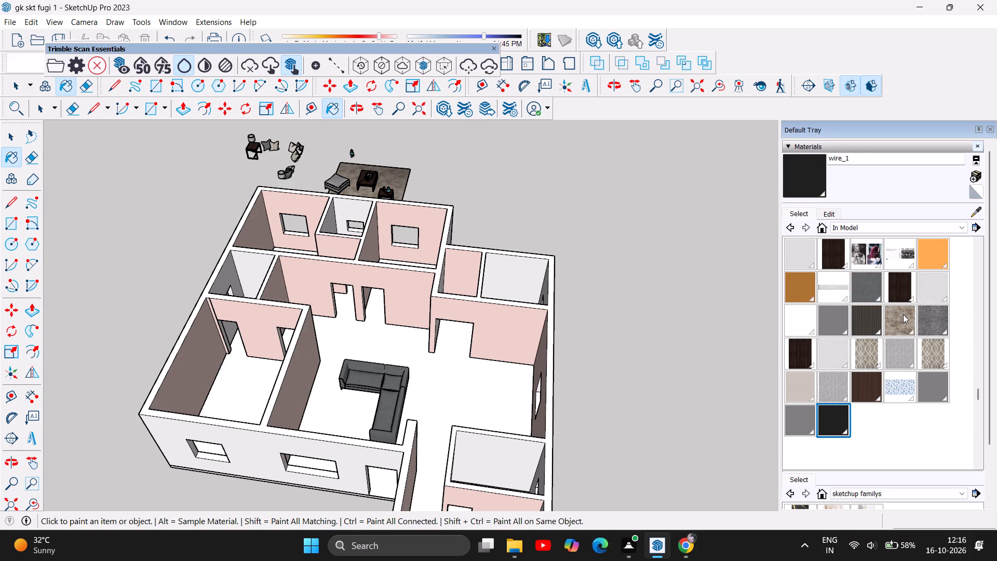
{"action": "scroll", "coordinate": [888, 316], "scroll_direction": "up", "scroll_amount": 2}
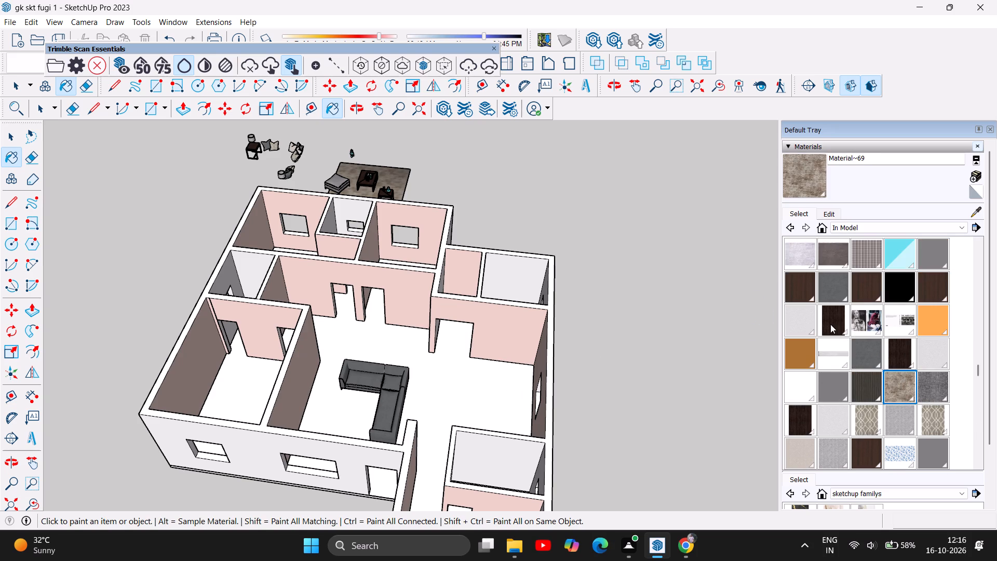
{"action": "left_click", "coordinate": [830, 324]}
{"action": "double_click", "coordinate": [870, 288]}
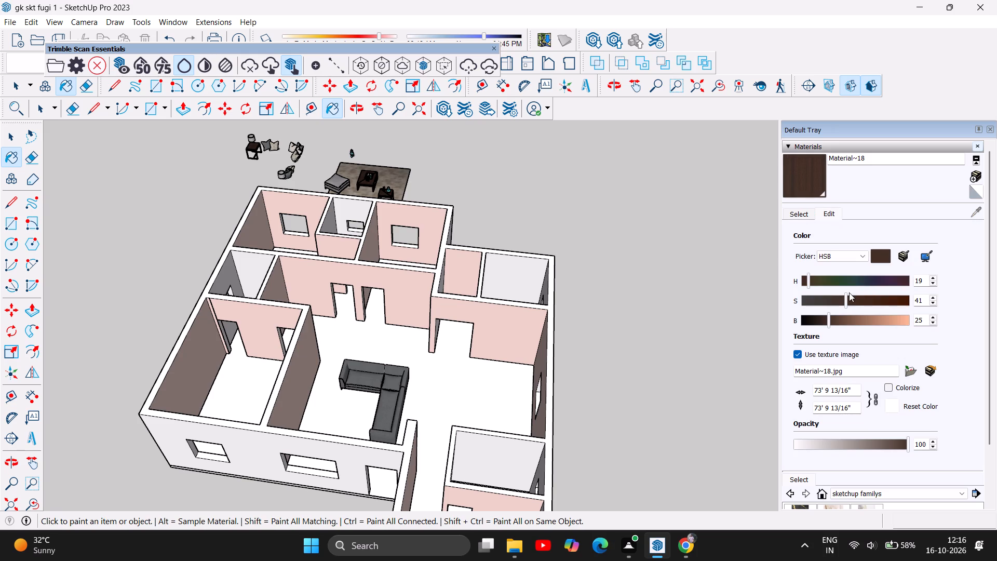
Pick the black marble texture from the "sketchup familys" collection and check the end of the model's material list for it.
{"action": "scroll", "coordinate": [838, 489], "scroll_direction": "down", "scroll_amount": 3}
{"action": "scroll", "coordinate": [883, 418], "scroll_direction": "down", "scroll_amount": 3}
{"action": "left_click_drag", "start_coordinate": [989, 424], "coordinate": [989, 458]}
{"action": "left_click_drag", "start_coordinate": [989, 458], "coordinate": [989, 461]}
{"action": "scroll", "coordinate": [601, 345], "scroll_direction": "down", "scroll_amount": 1}
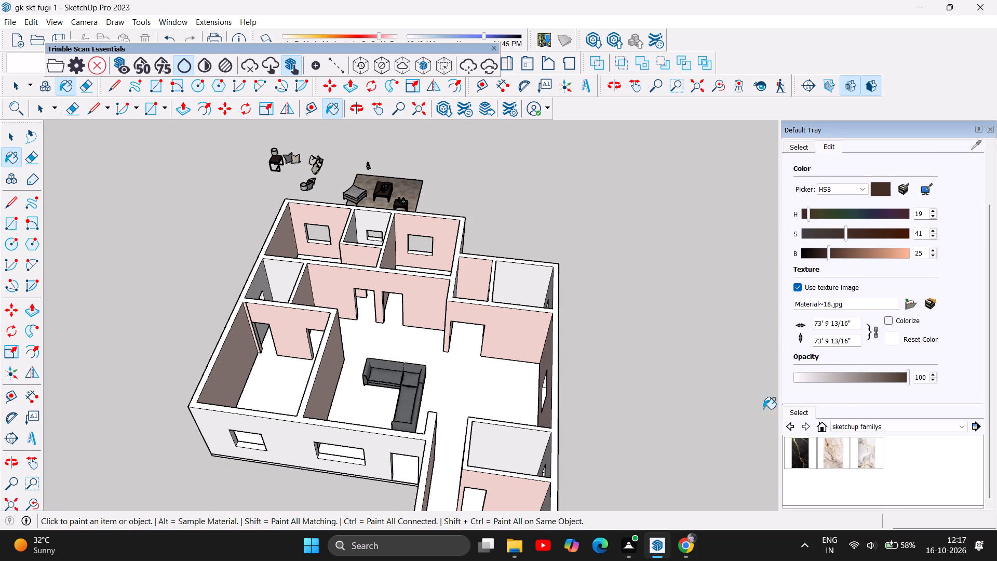
{"action": "left_click", "coordinate": [807, 444]}
{"action": "scroll", "coordinate": [831, 329], "scroll_direction": "up", "scroll_amount": 1}
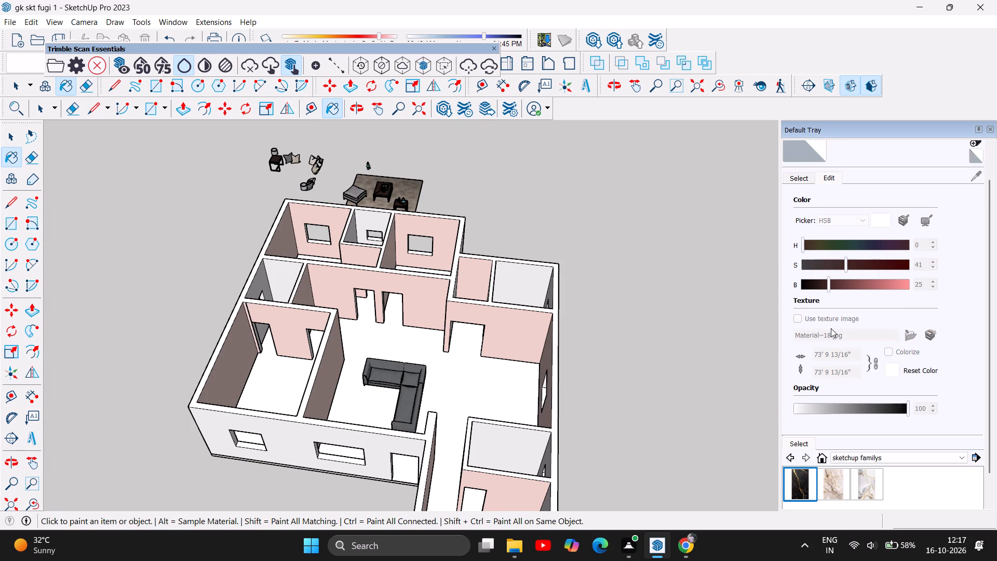
{"action": "scroll", "coordinate": [831, 328], "scroll_direction": "up", "scroll_amount": 2}
{"action": "left_click", "coordinate": [802, 216]}
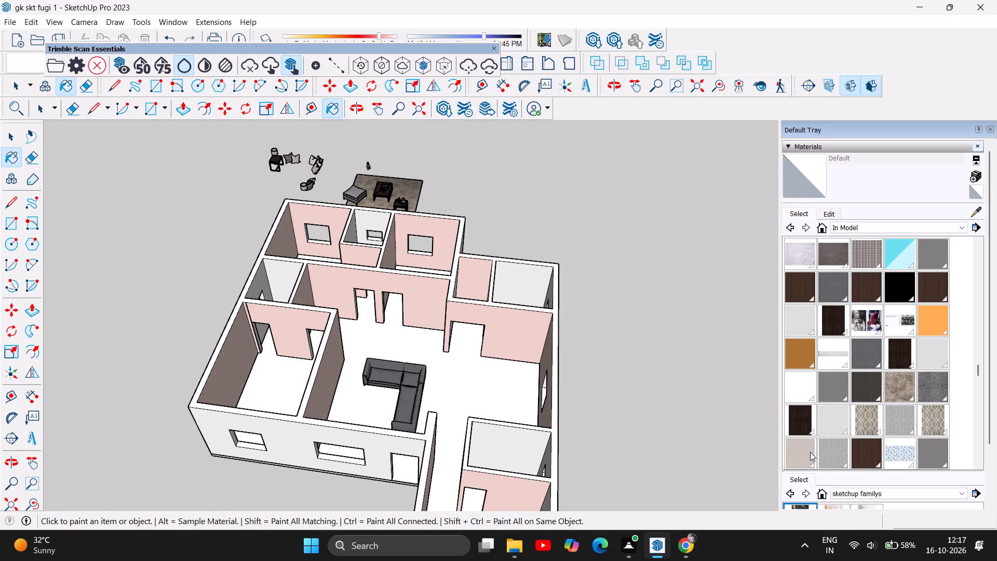
{"action": "scroll", "coordinate": [846, 450], "scroll_direction": "down", "scroll_amount": 5}
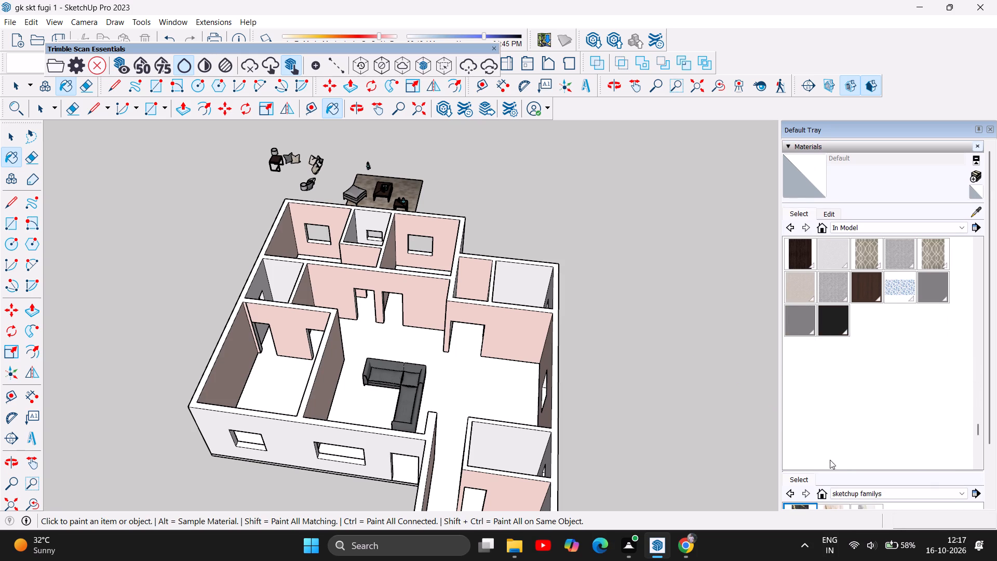
{"action": "scroll", "coordinate": [848, 454], "scroll_direction": "down", "scroll_amount": 1}
{"action": "scroll", "coordinate": [968, 448], "scroll_direction": "down", "scroll_amount": 4}
{"action": "left_click_drag", "start_coordinate": [990, 433], "coordinate": [989, 452]}
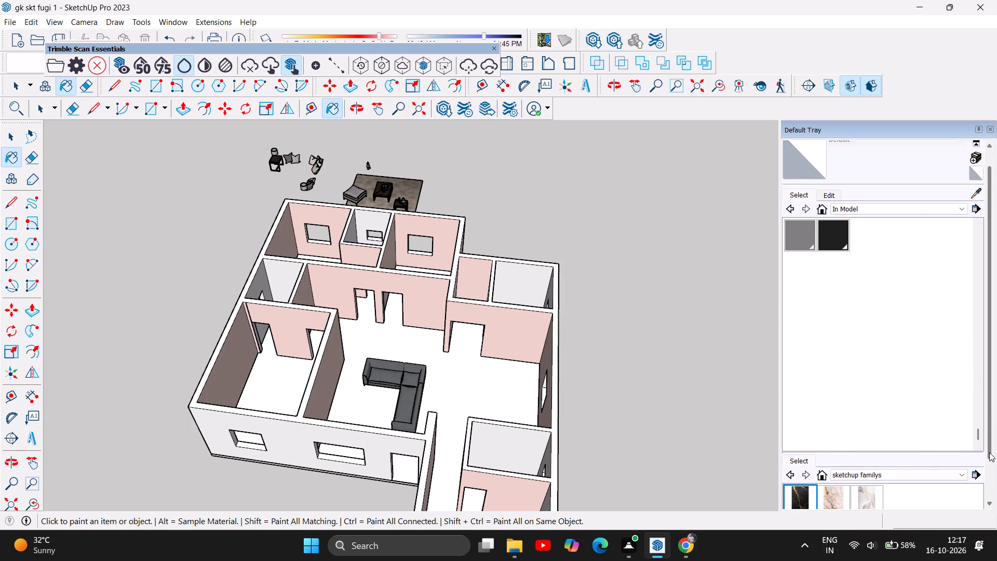
{"action": "left_click_drag", "start_coordinate": [989, 452], "coordinate": [996, 519]}
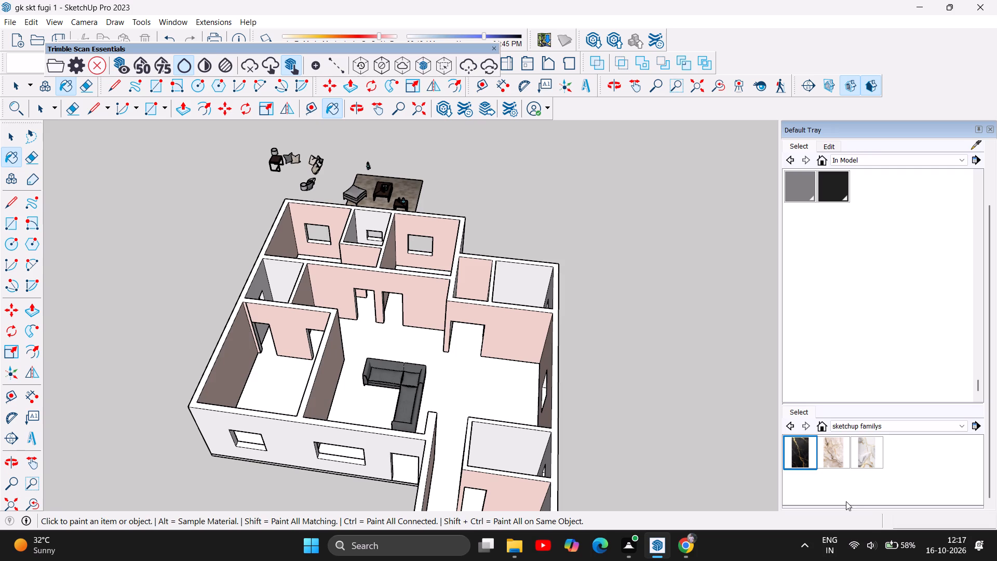
Reselect the black marble texture, switch the secondary collection view to In Model, and look through its swatches for the texture.
{"action": "scroll", "coordinate": [846, 479], "scroll_direction": "down", "scroll_amount": 2}
{"action": "double_click", "coordinate": [830, 449]}
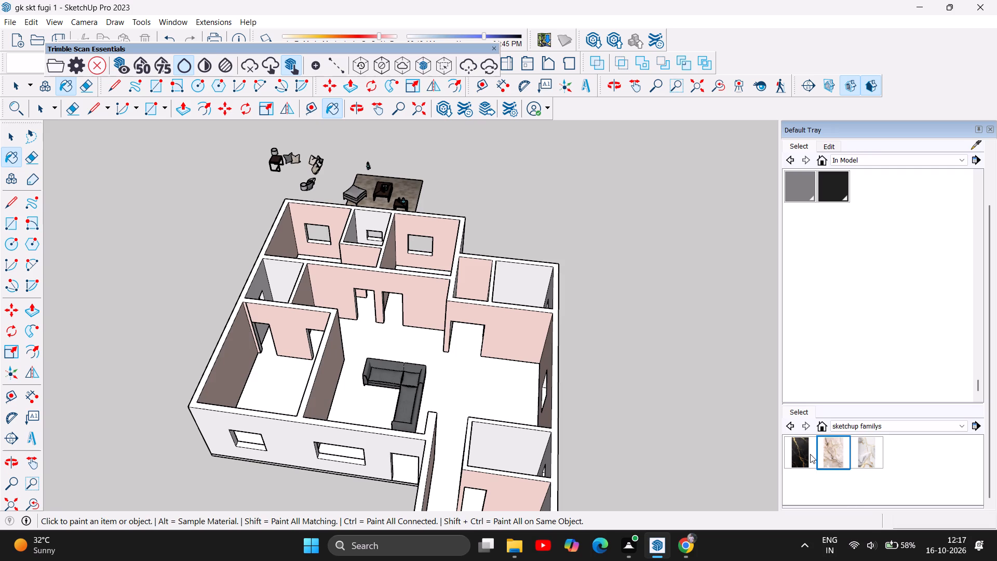
{"action": "left_click", "coordinate": [810, 454]}
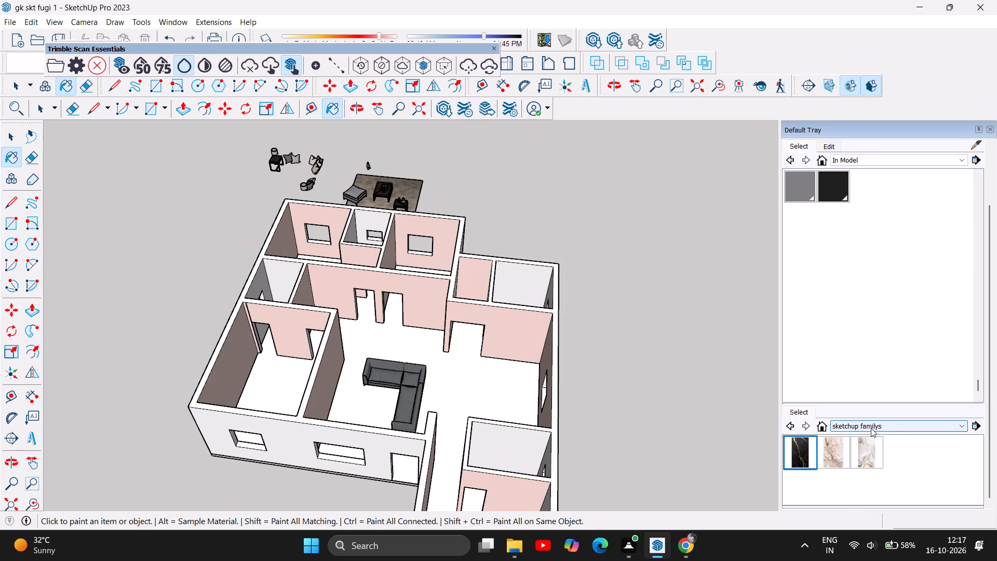
{"action": "left_click", "coordinate": [920, 430]}
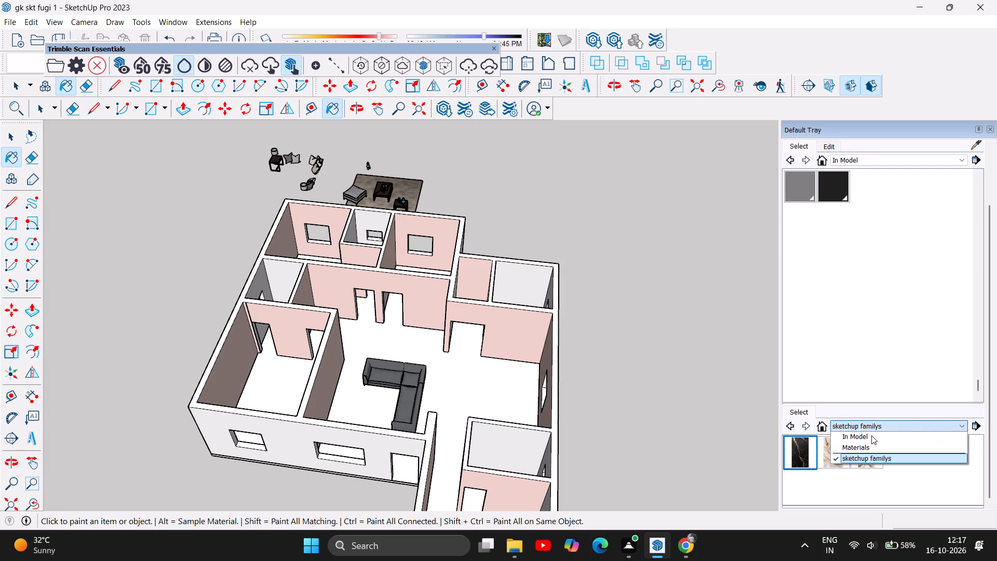
{"action": "left_click", "coordinate": [865, 434]}
{"action": "scroll", "coordinate": [849, 457], "scroll_direction": "down", "scroll_amount": 2}
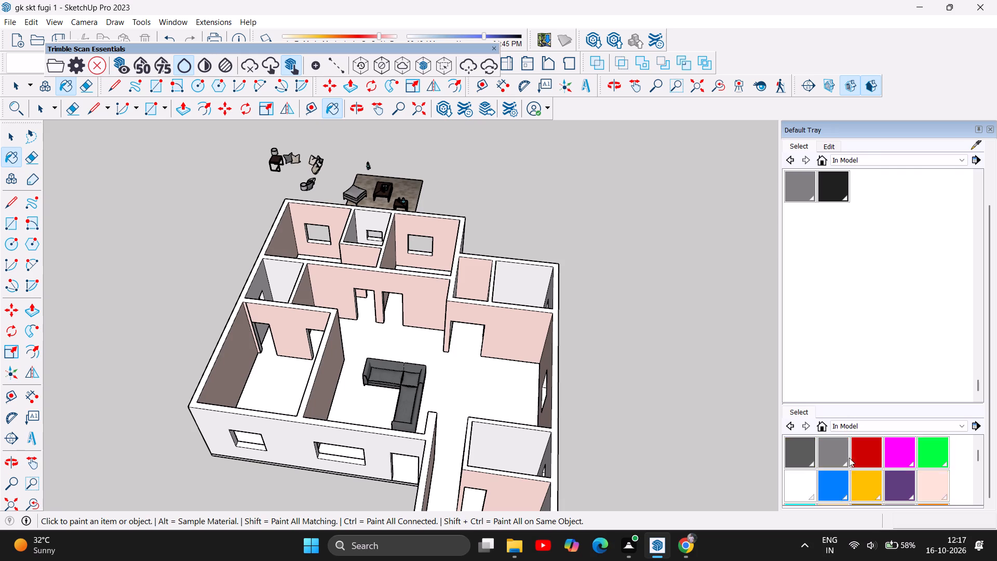
{"action": "scroll", "coordinate": [849, 458], "scroll_direction": "down", "scroll_amount": 10}
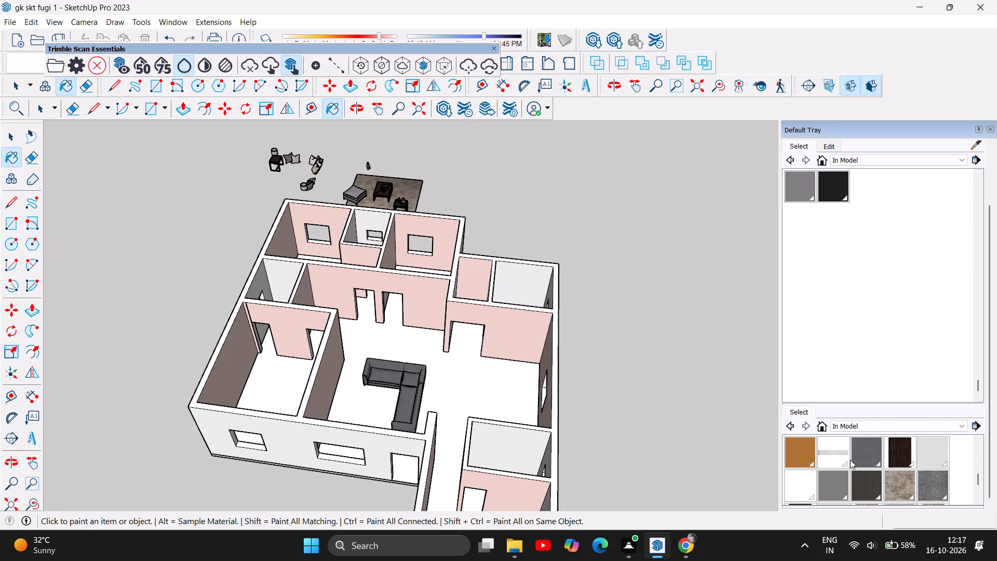
{"action": "scroll", "coordinate": [850, 460], "scroll_direction": "down", "scroll_amount": 6}
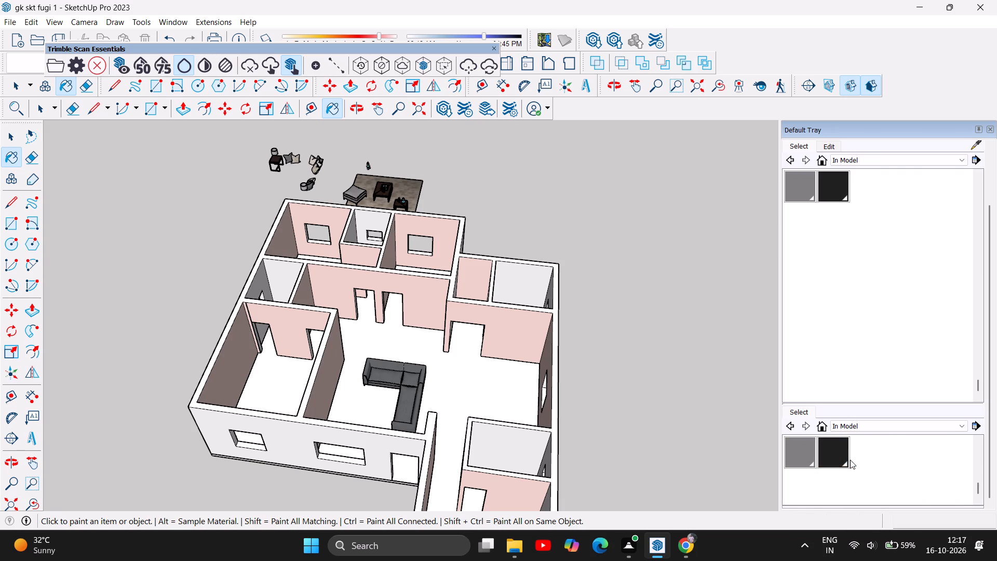
Add the black marble texture from the "sketchup familys" collection to the model and check the model's material list for it.
{"action": "left_click", "coordinate": [891, 429]}
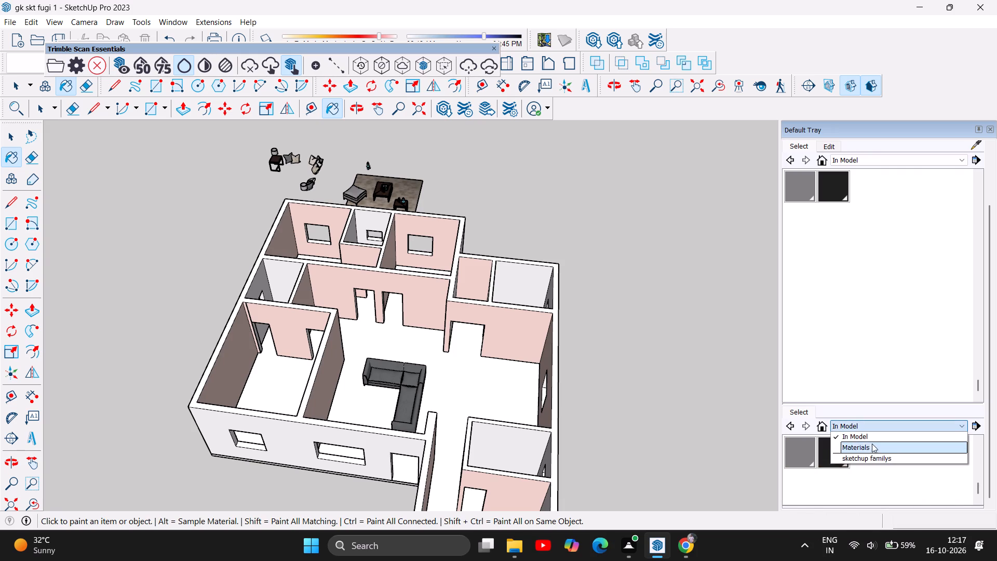
{"action": "double_click", "coordinate": [870, 458]}
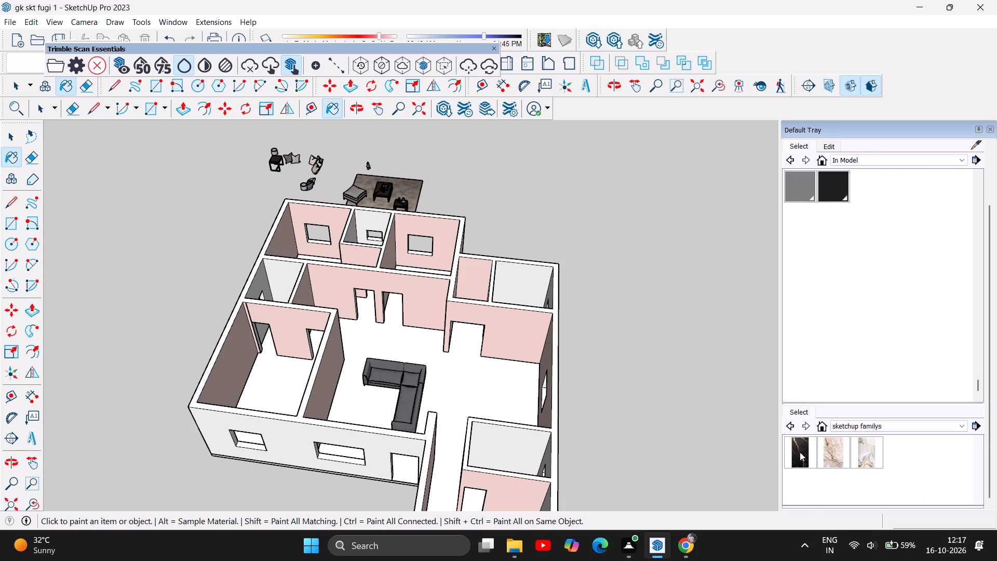
{"action": "left_click", "coordinate": [804, 454]}
{"action": "left_click_drag", "start_coordinate": [804, 454], "coordinate": [677, 422]}
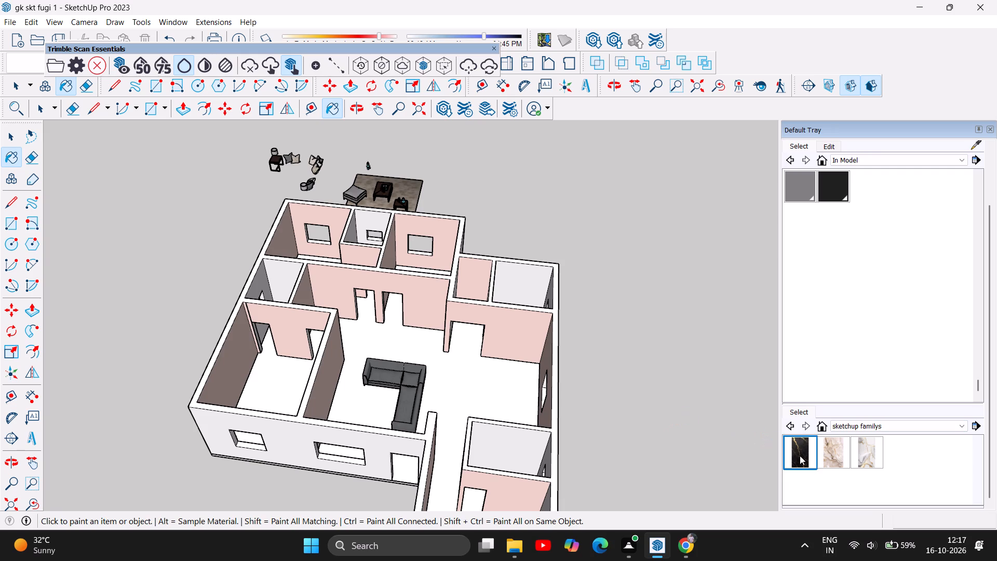
{"action": "left_click", "coordinate": [800, 456]}
{"action": "right_click", "coordinate": [798, 455]}
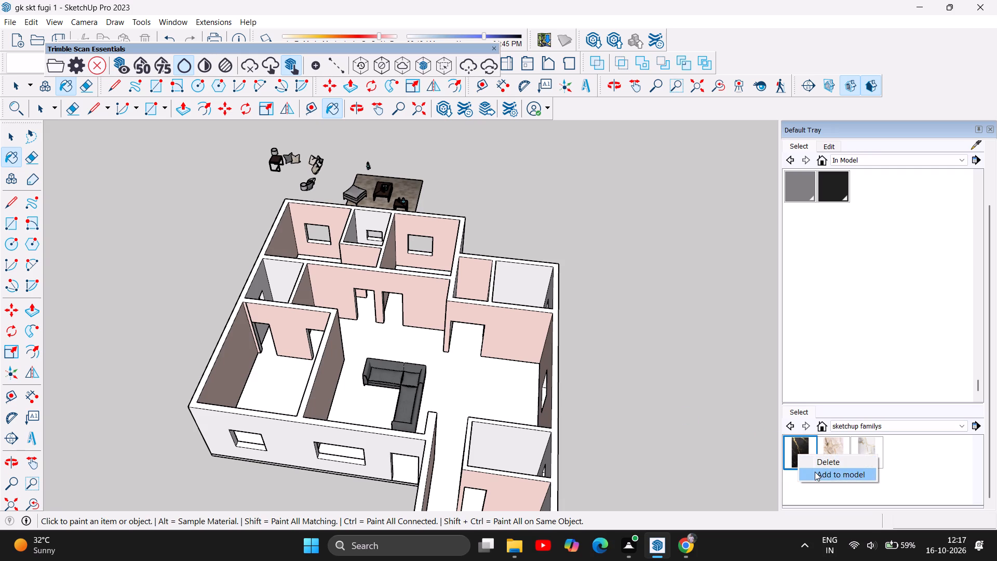
{"action": "left_click", "coordinate": [815, 472]}
{"action": "scroll", "coordinate": [880, 336], "scroll_direction": "up", "scroll_amount": 18}
{"action": "scroll", "coordinate": [880, 336], "scroll_direction": "up", "scroll_amount": 3}
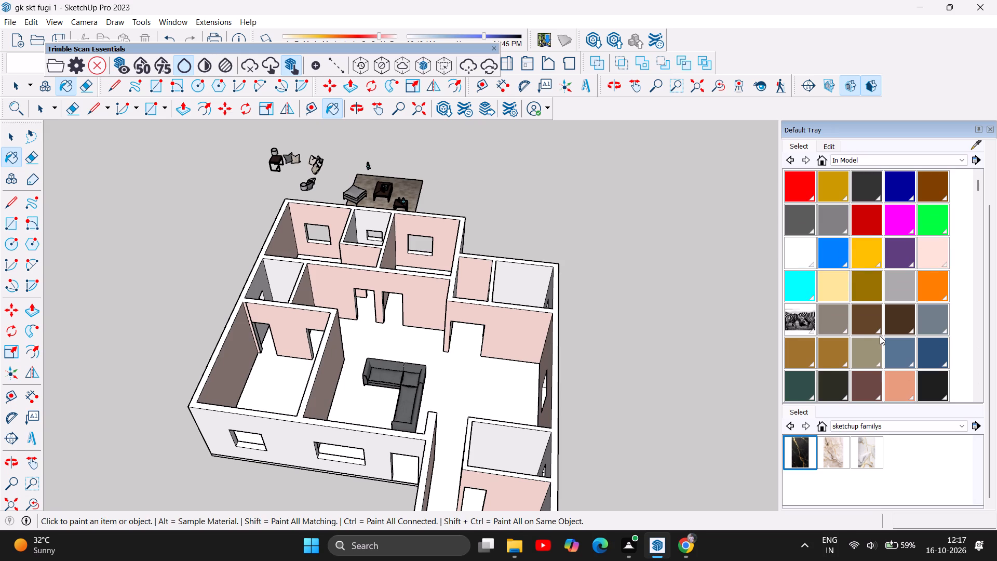
{"action": "left_click", "coordinate": [690, 235]}
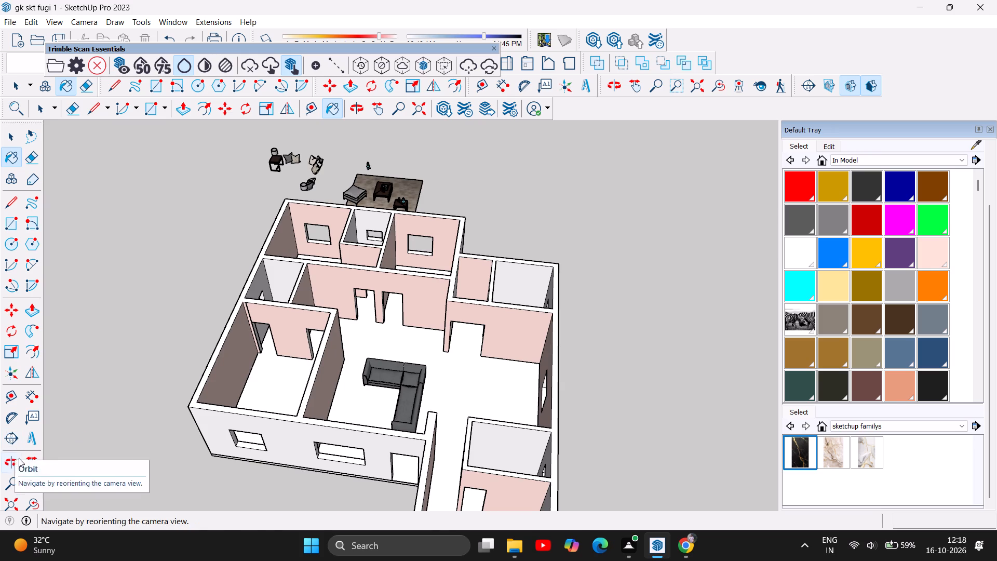
Add the Components section to the Default Tray.
{"action": "scroll", "coordinate": [105, 393], "scroll_direction": "down", "scroll_amount": 2}
{"action": "scroll", "coordinate": [0, 470], "scroll_direction": "down", "scroll_amount": 4}
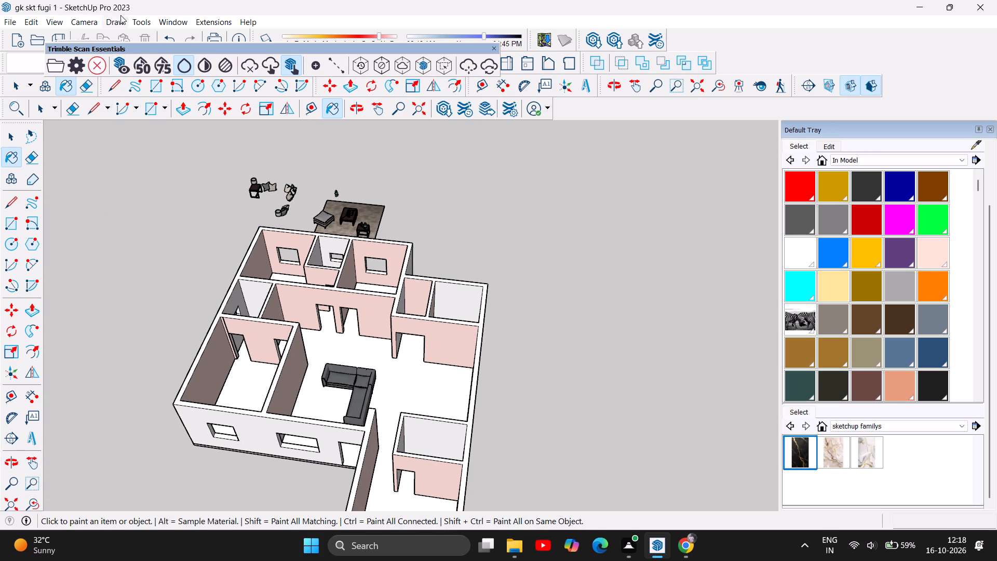
{"action": "left_click", "coordinate": [141, 20]}
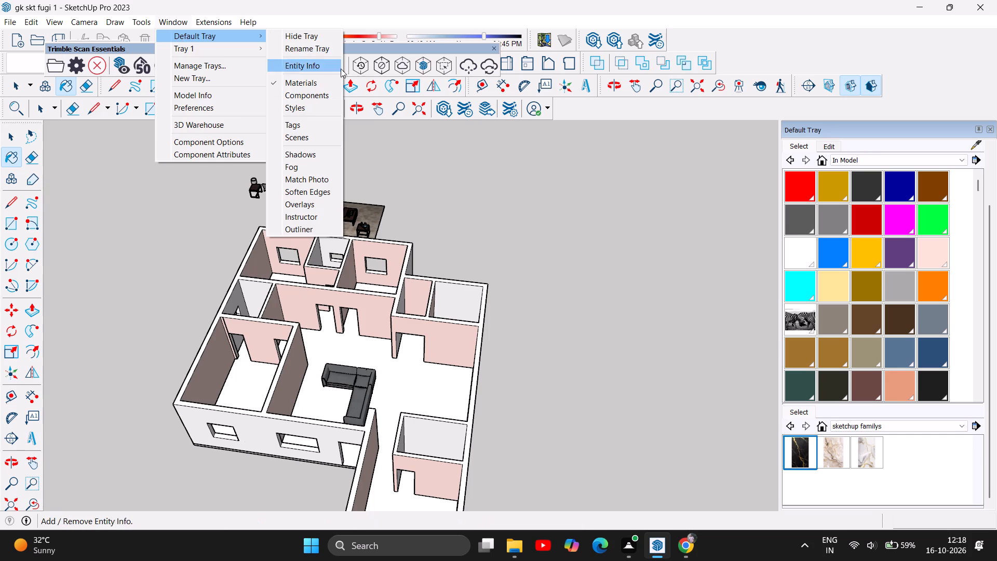
{"action": "left_click", "coordinate": [287, 93]}
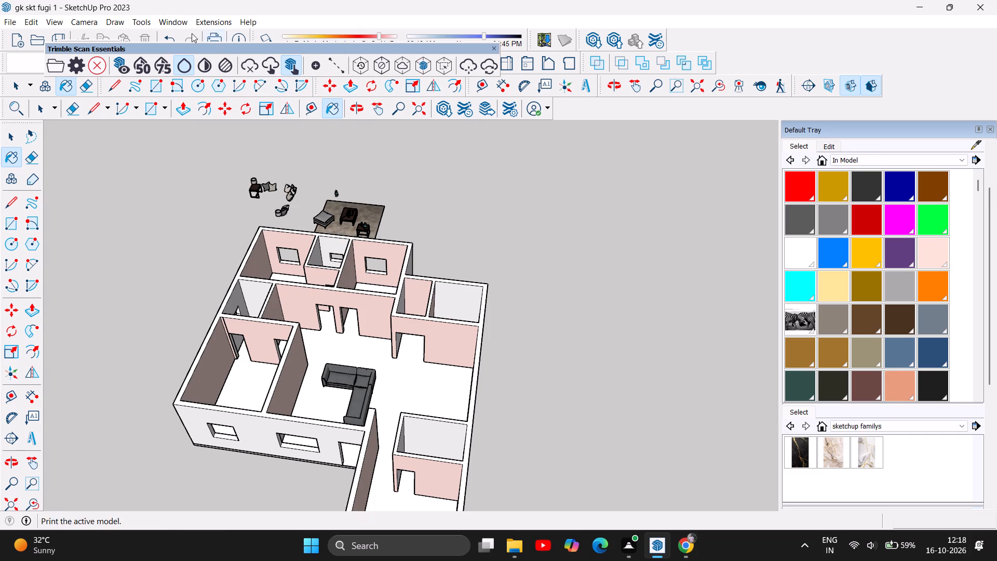
Close the floating Trimble Scan Essentials toolbar.
{"action": "double_click", "coordinate": [494, 50]}
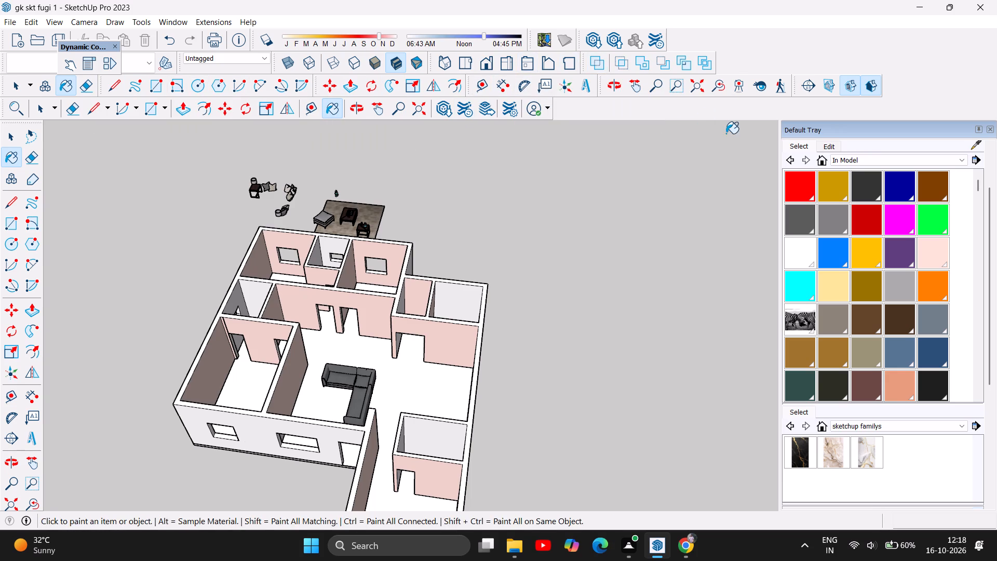
Look around the house and its surroundings from the current stationary viewpoint.
{"action": "left_click", "coordinate": [763, 90]}
{"action": "left_click_drag", "start_coordinate": [438, 398], "coordinate": [257, 310]}
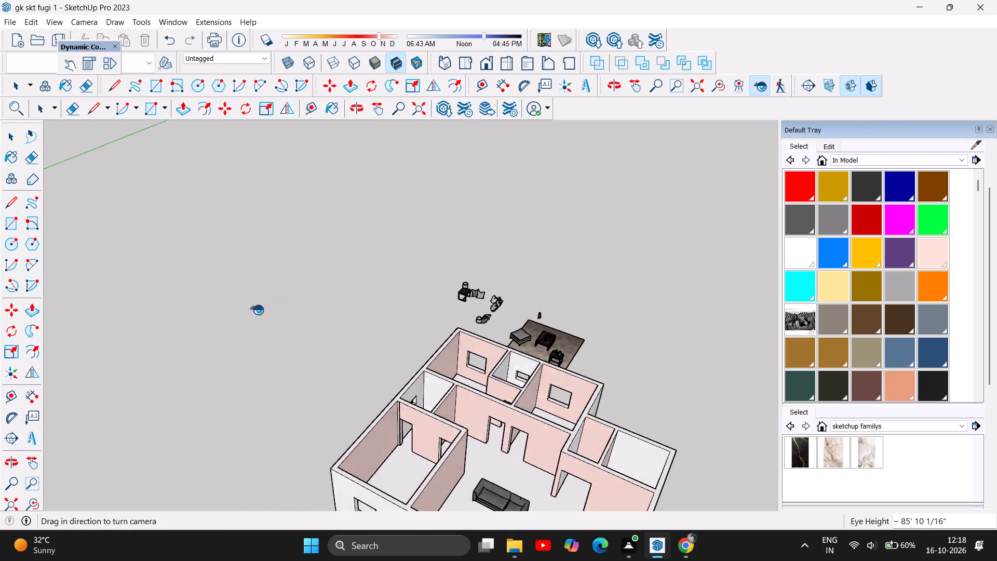
{"action": "left_click_drag", "start_coordinate": [257, 310], "coordinate": [233, 310]}
{"action": "left_click_drag", "start_coordinate": [420, 313], "coordinate": [170, 298]}
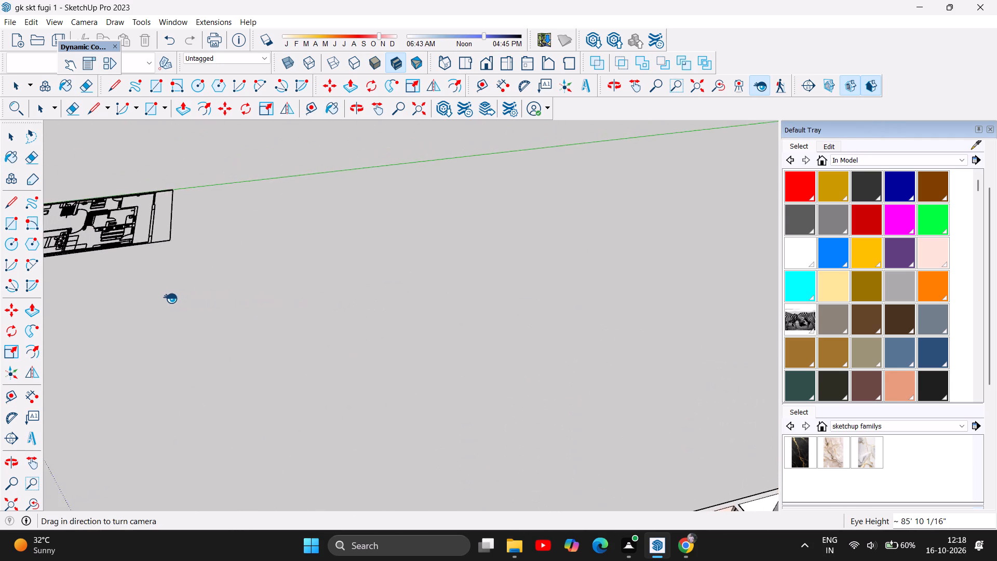
{"action": "left_click_drag", "start_coordinate": [170, 298], "coordinate": [712, 293]}
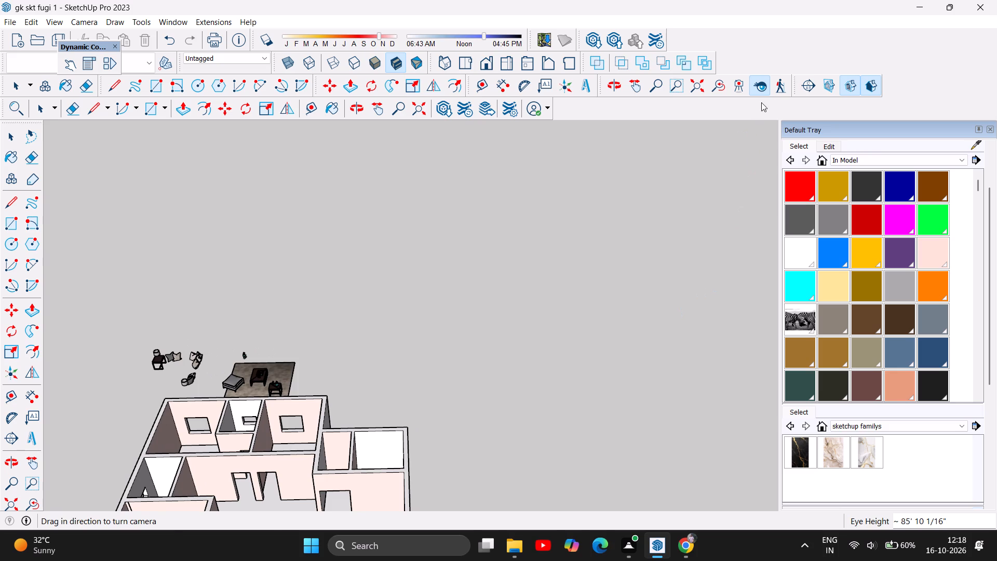
Position the camera inside the house, in the living area beside the grey sofa.
{"action": "left_click", "coordinate": [780, 85]}
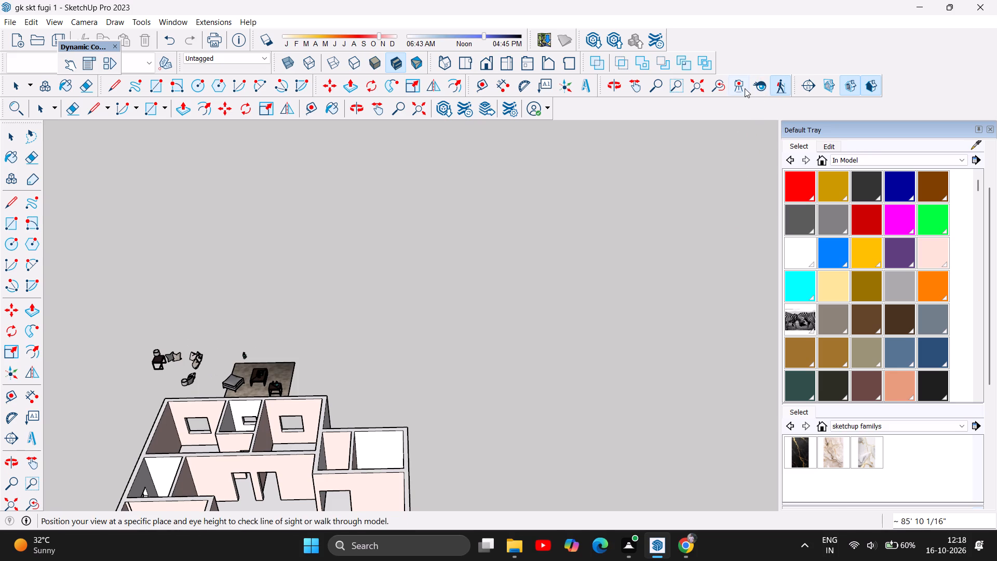
{"action": "left_click", "coordinate": [741, 88]}
{"action": "scroll", "coordinate": [504, 305], "scroll_direction": "down", "scroll_amount": 3}
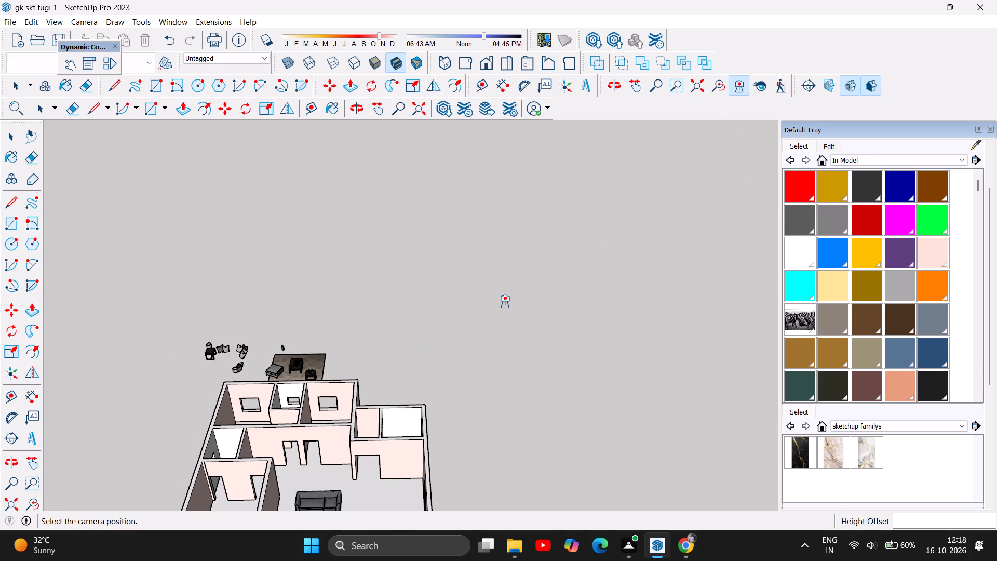
{"action": "scroll", "coordinate": [504, 304], "scroll_direction": "down", "scroll_amount": 6}
{"action": "scroll", "coordinate": [507, 303], "scroll_direction": "up", "scroll_amount": 1}
{"action": "scroll", "coordinate": [507, 303], "scroll_direction": "down", "scroll_amount": 6}
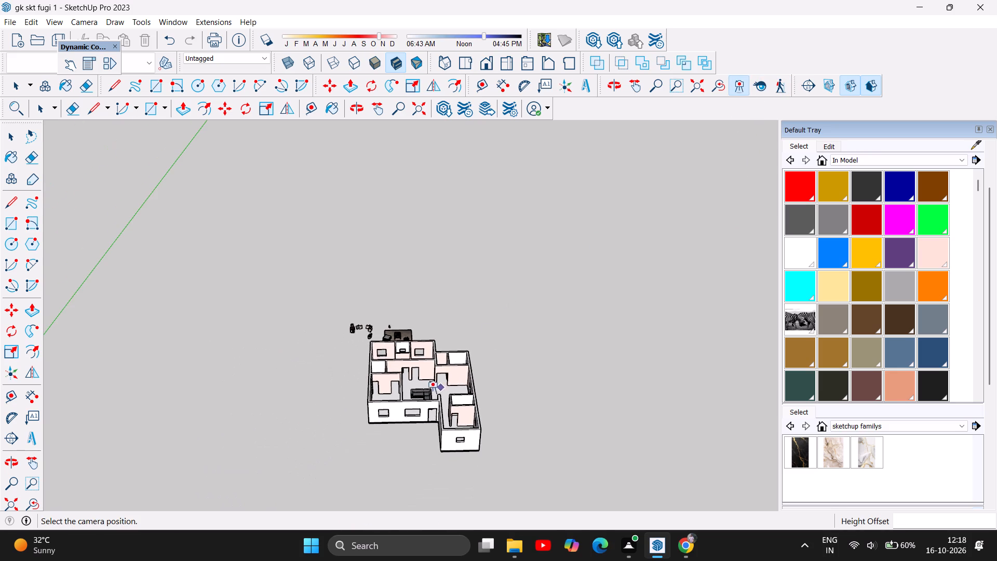
{"action": "scroll", "coordinate": [439, 388], "scroll_direction": "up", "scroll_amount": 9}
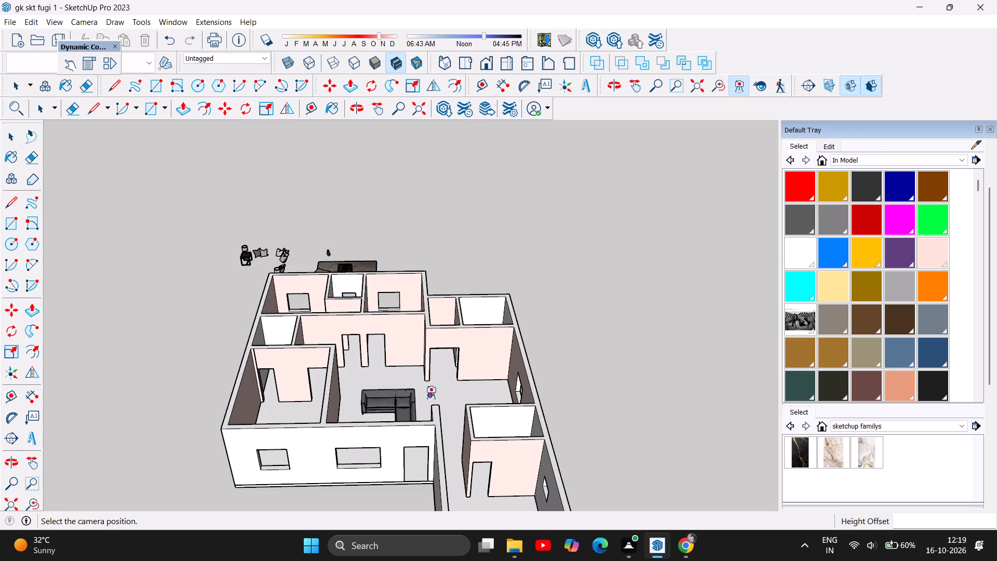
{"action": "left_click", "coordinate": [430, 395]}
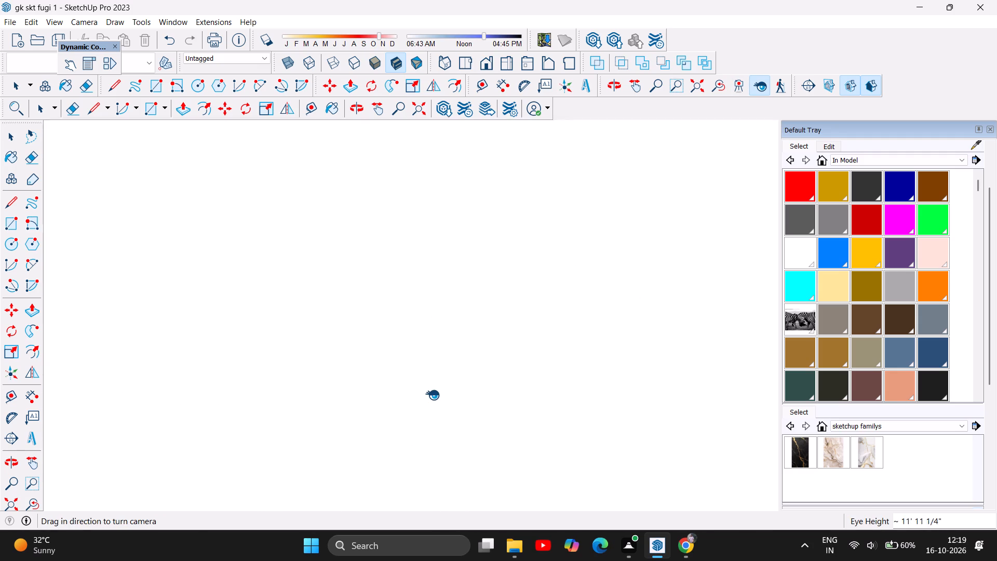
Look around the interior from the placed camera, examining the walls and door openings.
{"action": "left_click_drag", "start_coordinate": [445, 392], "coordinate": [421, 390]}
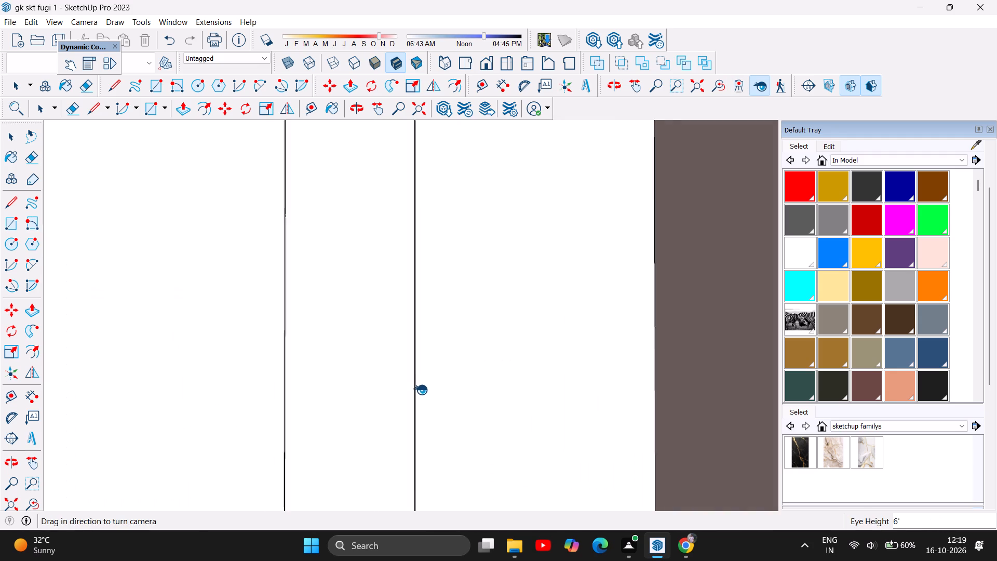
{"action": "left_click_drag", "start_coordinate": [421, 390], "coordinate": [295, 389]}
{"action": "left_click_drag", "start_coordinate": [348, 377], "coordinate": [103, 376]}
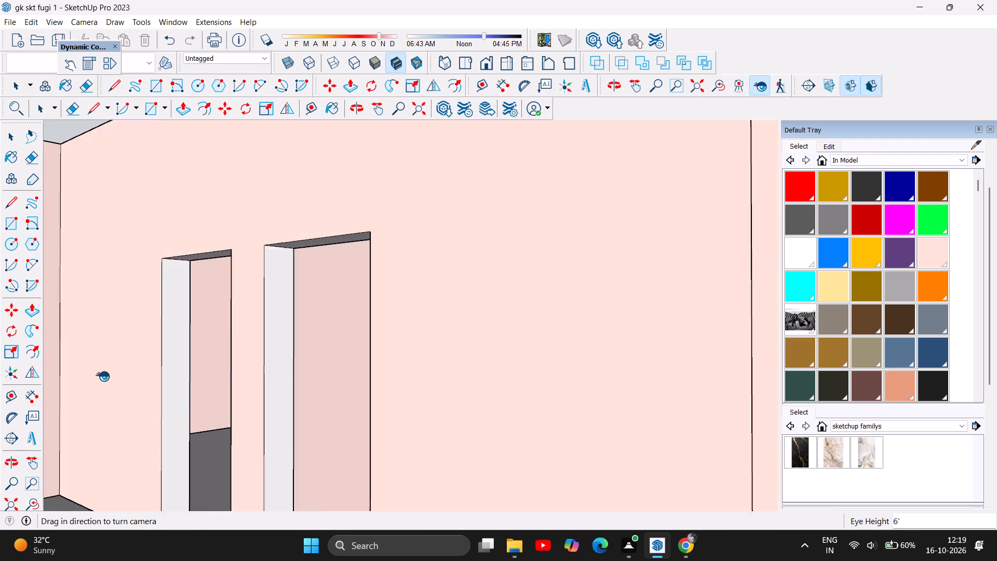
{"action": "left_click_drag", "start_coordinate": [103, 376], "coordinate": [101, 376]}
{"action": "left_click_drag", "start_coordinate": [356, 369], "coordinate": [138, 371]}
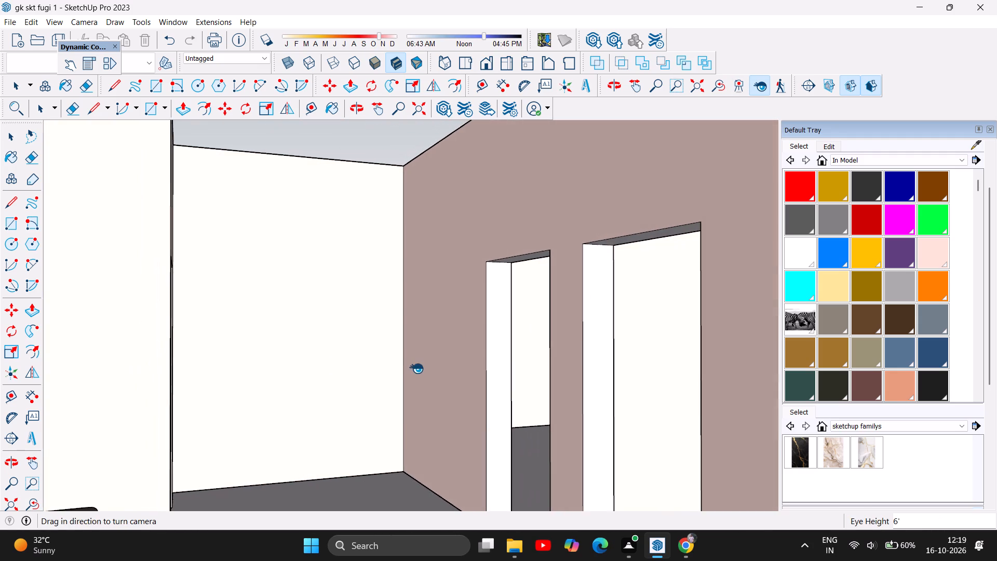
{"action": "left_click_drag", "start_coordinate": [416, 368], "coordinate": [125, 351]}
{"action": "left_click_drag", "start_coordinate": [342, 345], "coordinate": [262, 337]}
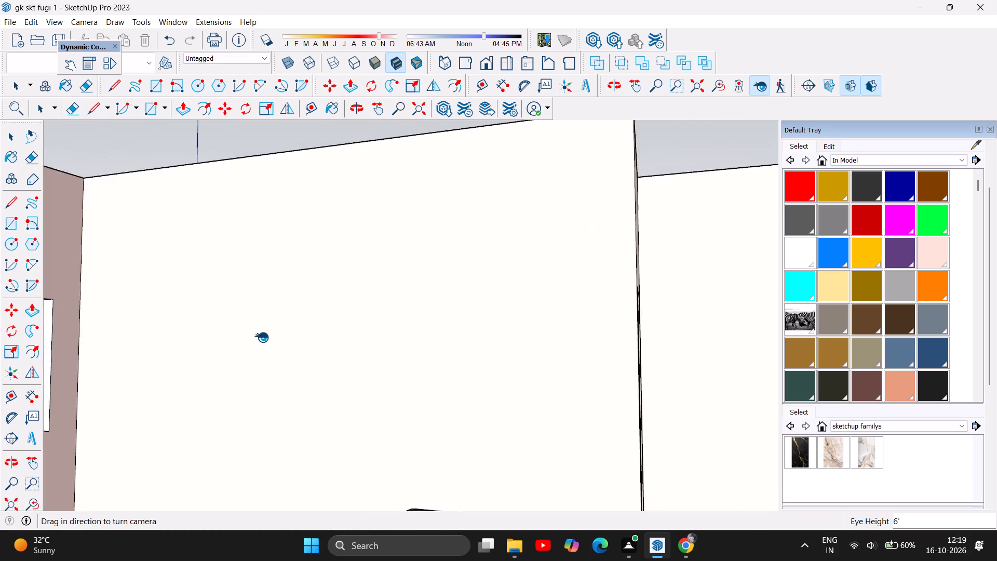
{"action": "left_click_drag", "start_coordinate": [262, 337], "coordinate": [96, 331]}
{"action": "scroll", "coordinate": [155, 324], "scroll_direction": "down", "scroll_amount": 4}
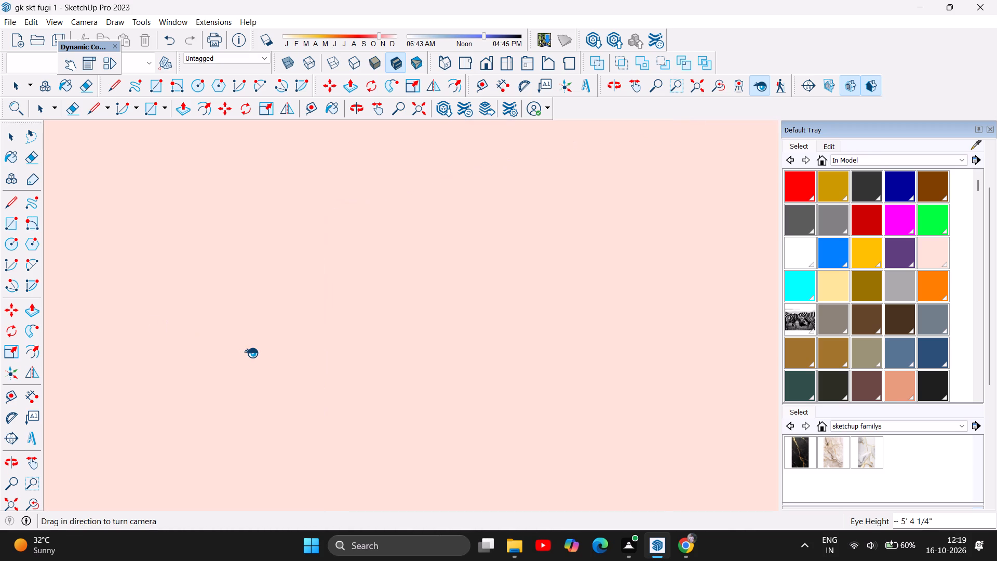
{"action": "scroll", "coordinate": [251, 353], "scroll_direction": "up", "scroll_amount": 10}
{"action": "left_click", "coordinate": [762, 88]}
Bring the view back out of the interior to show the whole house from above.
{"action": "left_click", "coordinate": [610, 83]}
{"action": "left_click_drag", "start_coordinate": [498, 194], "coordinate": [498, 261]}
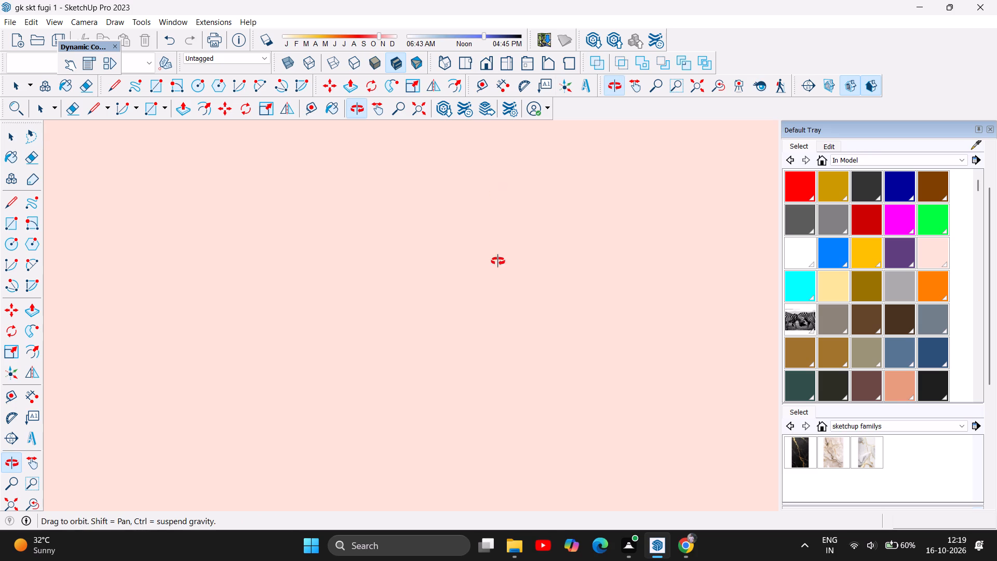
{"action": "left_click_drag", "start_coordinate": [498, 261], "coordinate": [493, 416]}
{"action": "left_click_drag", "start_coordinate": [487, 292], "coordinate": [462, 441]}
{"action": "scroll", "coordinate": [452, 418], "scroll_direction": "down", "scroll_amount": 4}
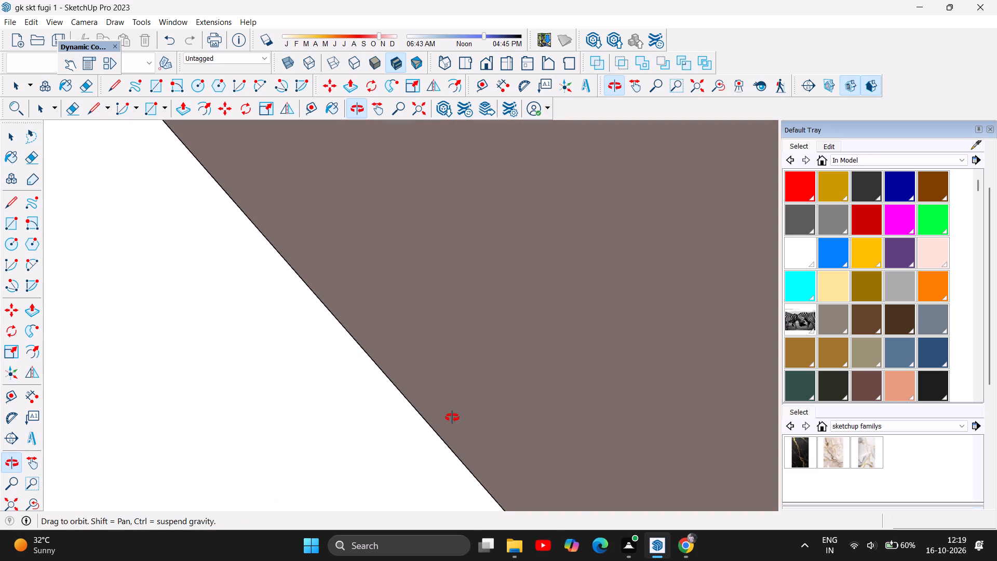
{"action": "scroll", "coordinate": [452, 418], "scroll_direction": "down", "scroll_amount": 2}
{"action": "scroll", "coordinate": [309, 384], "scroll_direction": "down", "scroll_amount": 5}
{"action": "scroll", "coordinate": [354, 374], "scroll_direction": "down", "scroll_amount": 6}
{"action": "scroll", "coordinate": [469, 318], "scroll_direction": "down", "scroll_amount": 6}
{"action": "scroll", "coordinate": [318, 378], "scroll_direction": "down", "scroll_amount": 5}
{"action": "scroll", "coordinate": [389, 346], "scroll_direction": "down", "scroll_amount": 11}
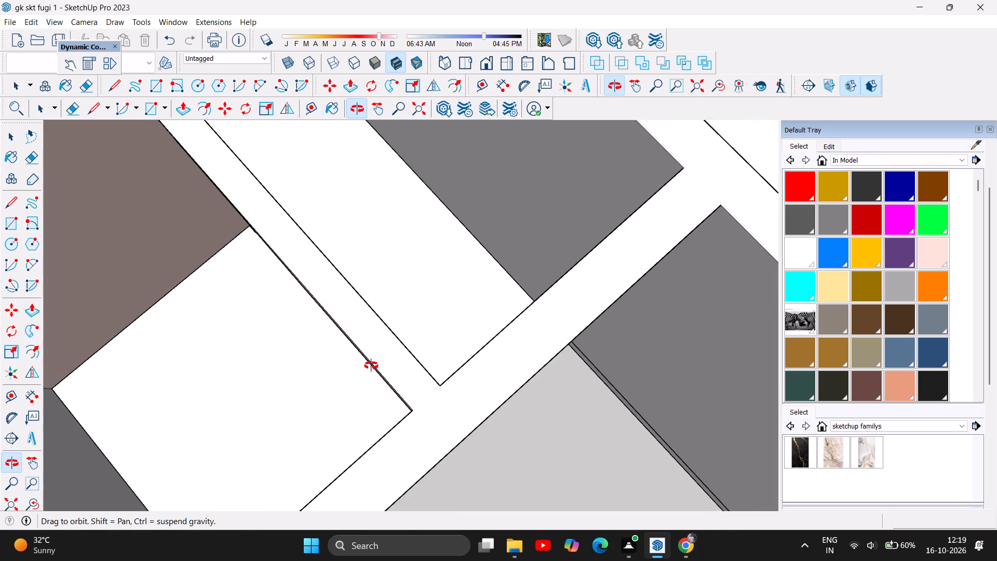
{"action": "scroll", "coordinate": [371, 366], "scroll_direction": "down", "scroll_amount": 20}
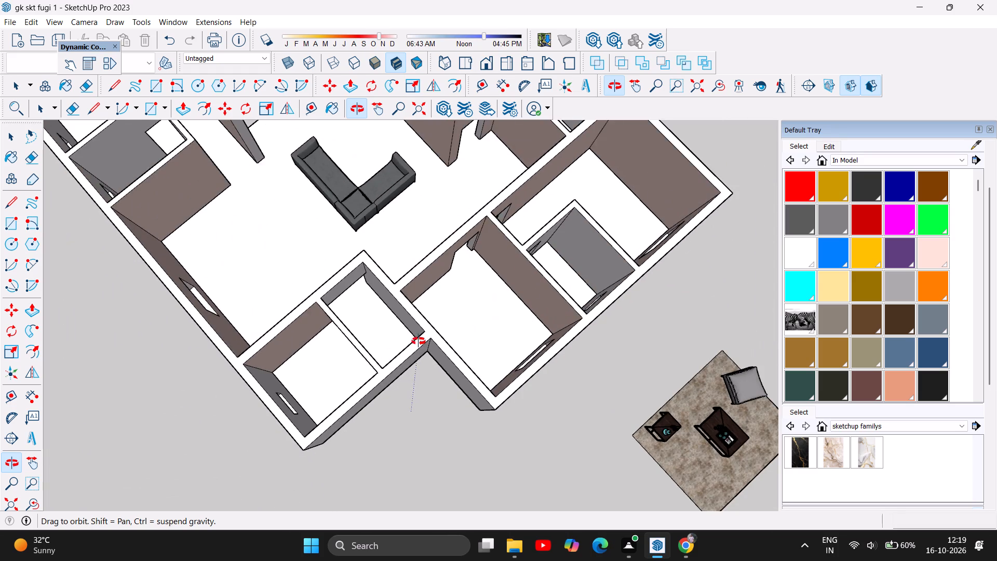
{"action": "scroll", "coordinate": [399, 385], "scroll_direction": "down", "scroll_amount": 11}
Examine the whole house from above and from its outer sides, including the wall openings and room layout.
{"action": "left_click_drag", "start_coordinate": [369, 307], "coordinate": [409, 301]}
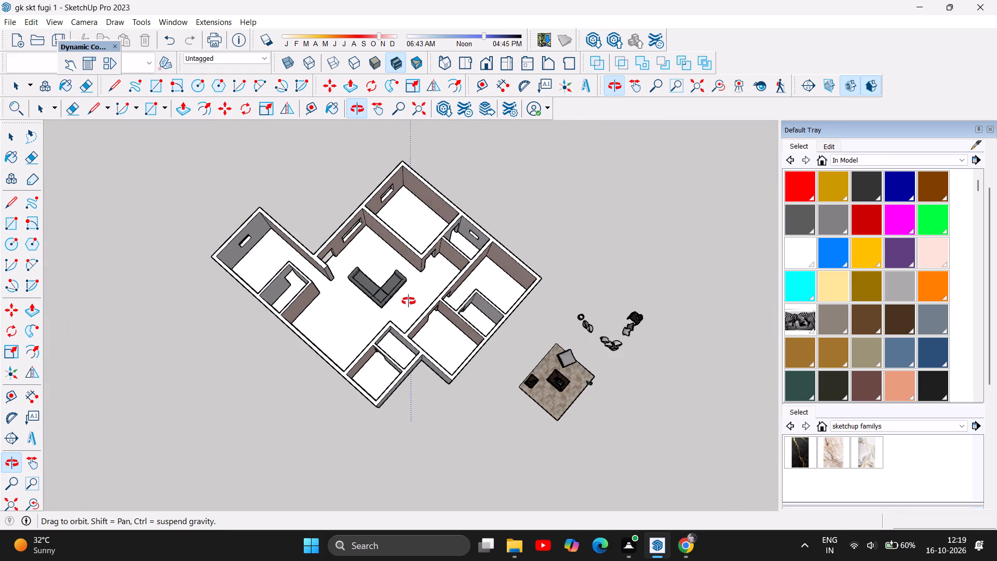
{"action": "left_click_drag", "start_coordinate": [409, 301], "coordinate": [469, 279]}
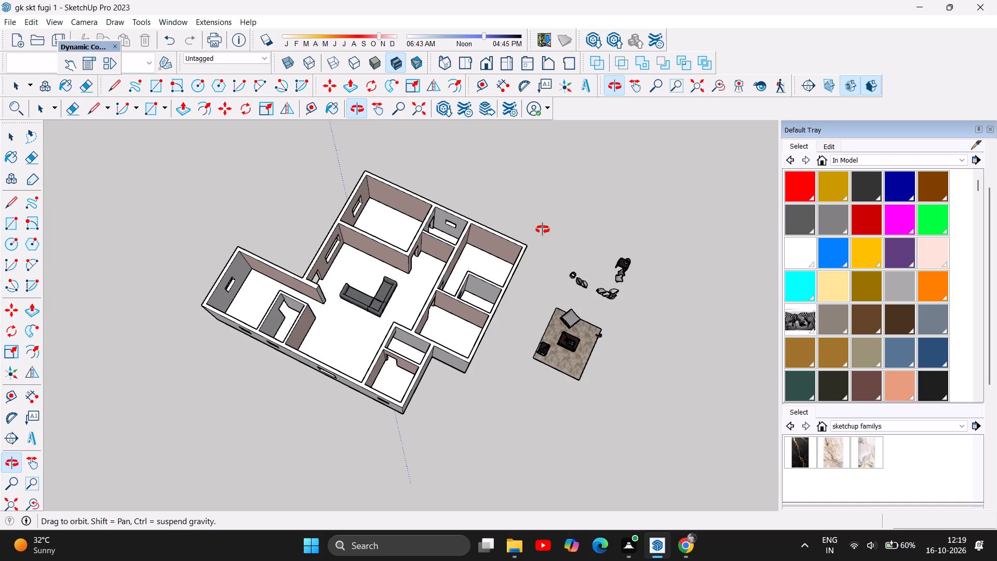
{"action": "left_click_drag", "start_coordinate": [299, 384], "coordinate": [541, 344]}
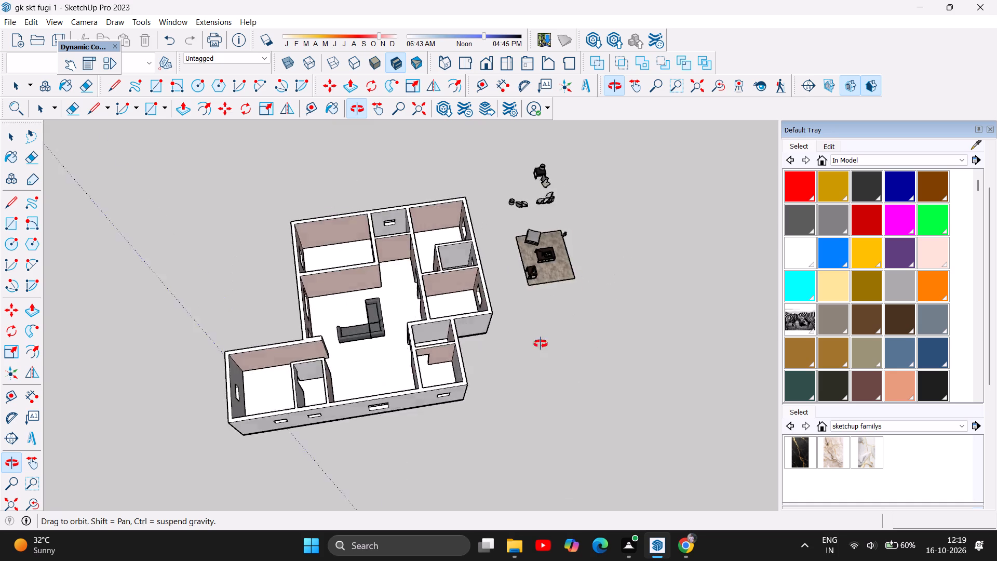
{"action": "left_click_drag", "start_coordinate": [541, 344], "coordinate": [628, 305]}
{"action": "left_click_drag", "start_coordinate": [301, 394], "coordinate": [351, 266]}
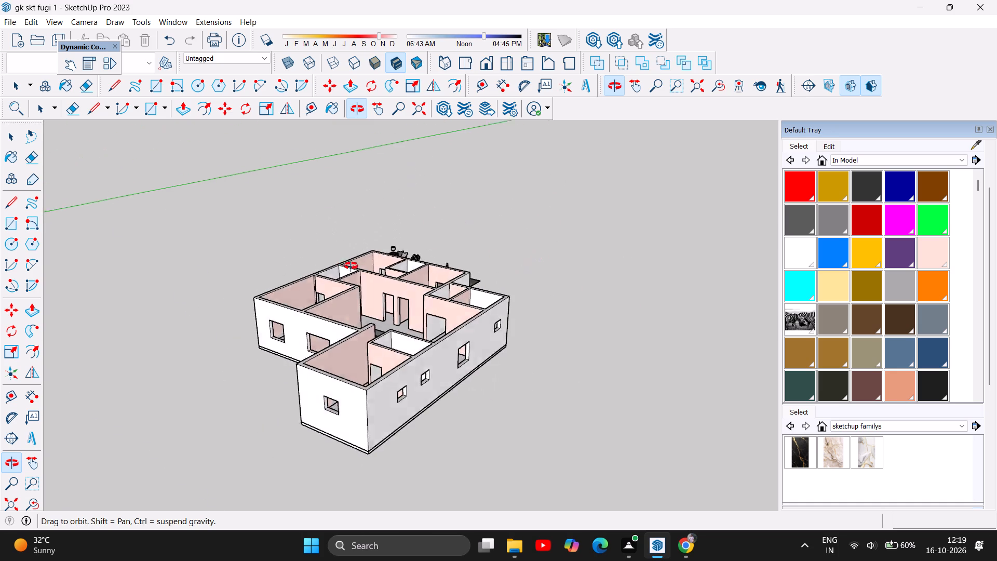
{"action": "left_click_drag", "start_coordinate": [351, 266], "coordinate": [386, 258]}
{"action": "scroll", "coordinate": [420, 298], "scroll_direction": "up", "scroll_amount": 4}
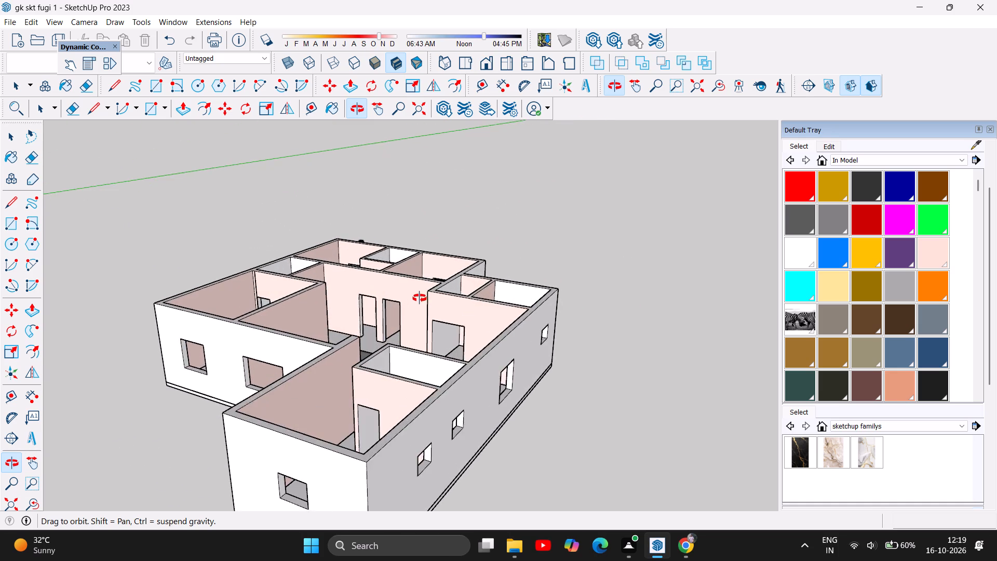
{"action": "scroll", "coordinate": [417, 308], "scroll_direction": "up", "scroll_amount": 4}
{"action": "left_click_drag", "start_coordinate": [282, 344], "coordinate": [352, 306]}
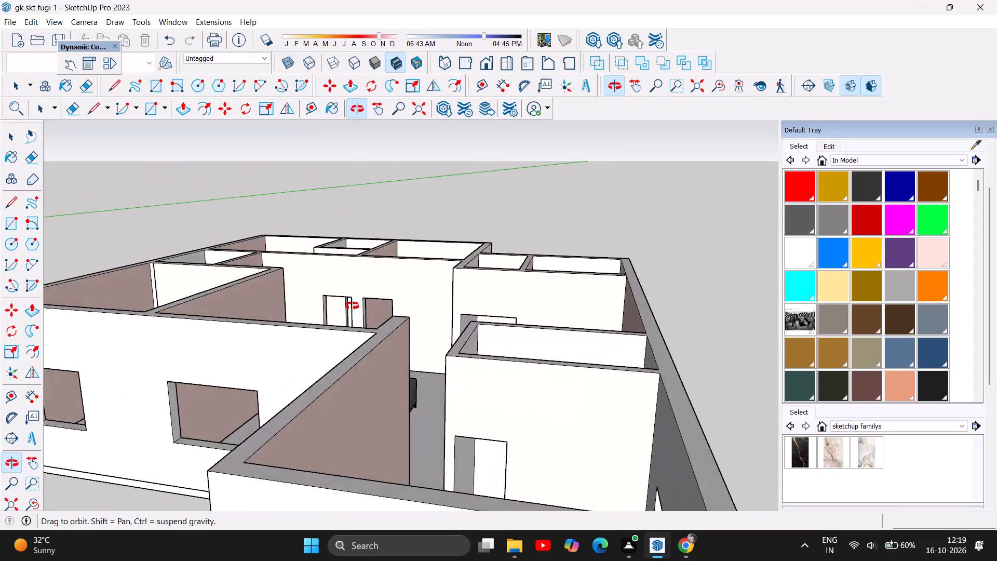
{"action": "left_click_drag", "start_coordinate": [352, 306], "coordinate": [278, 329]}
{"action": "left_click_drag", "start_coordinate": [261, 430], "coordinate": [294, 415]}
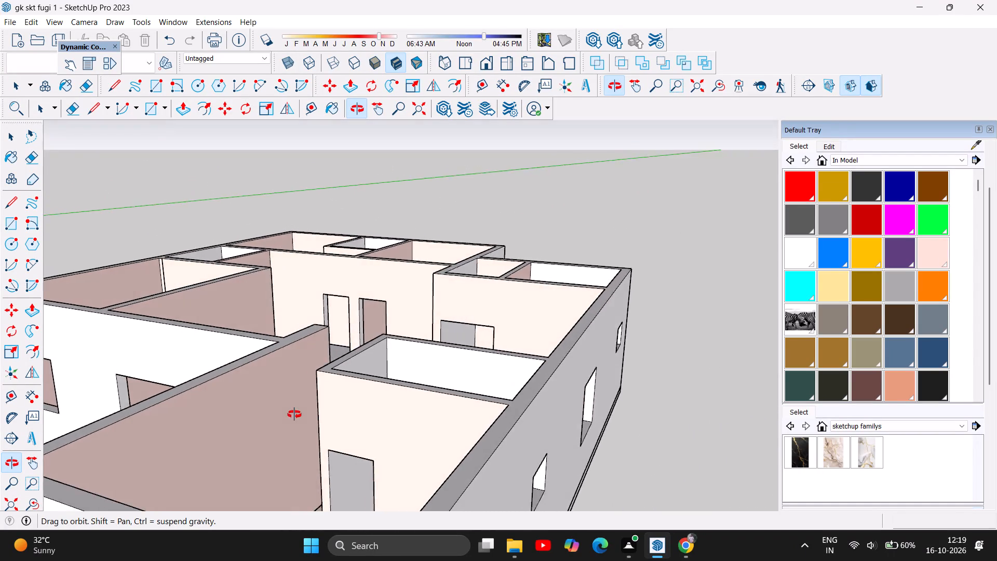
{"action": "left_click_drag", "start_coordinate": [294, 415], "coordinate": [322, 484]}
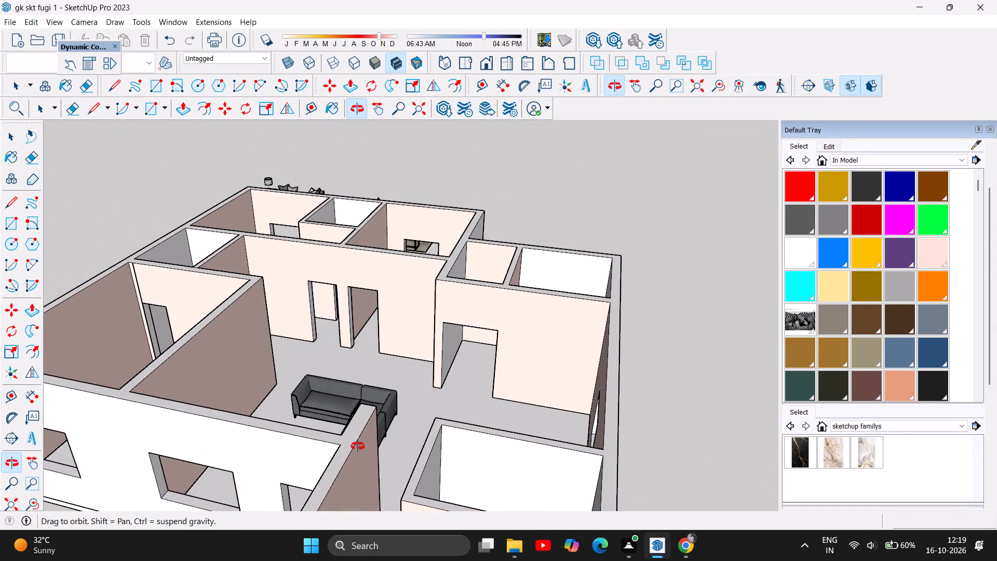
Examine the front wall's windows and entrance opening, looking through to the grey sofa and inner door openings.
{"action": "scroll", "coordinate": [475, 395], "scroll_direction": "down", "scroll_amount": 4}
{"action": "left_click_drag", "start_coordinate": [336, 438], "coordinate": [444, 401]}
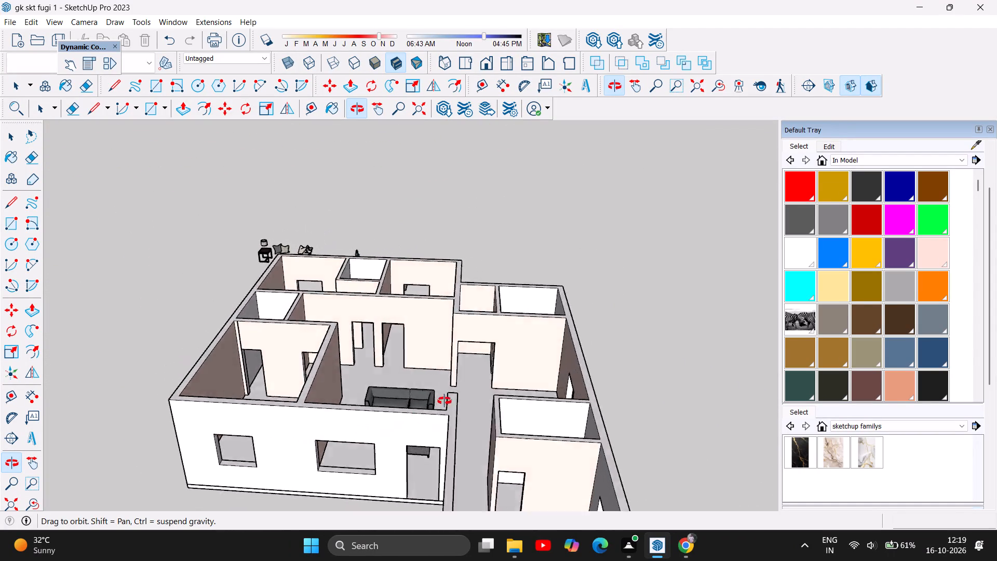
{"action": "left_click_drag", "start_coordinate": [444, 401], "coordinate": [374, 368]}
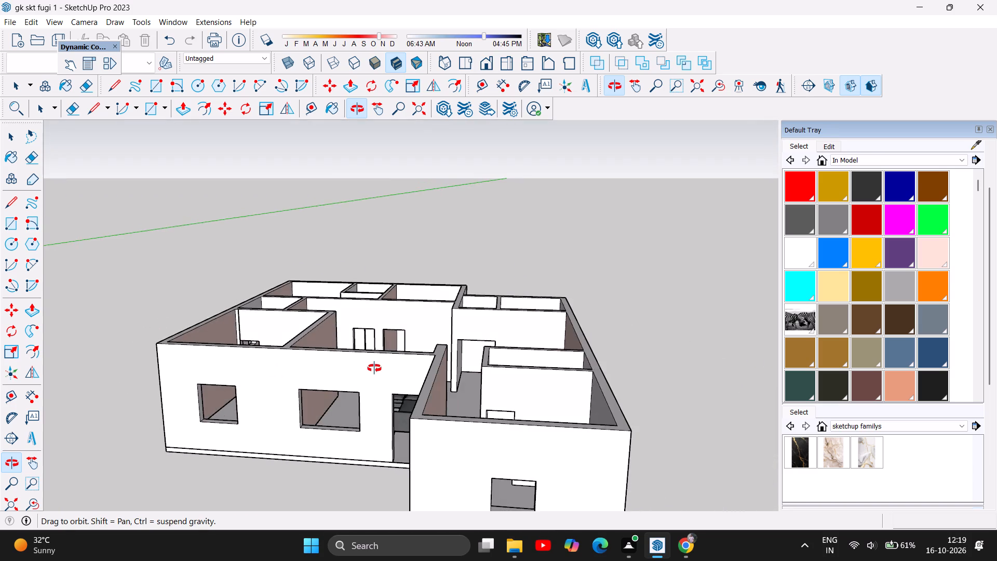
{"action": "left_click_drag", "start_coordinate": [374, 368], "coordinate": [397, 351]}
{"action": "scroll", "coordinate": [450, 392], "scroll_direction": "up", "scroll_amount": 6}
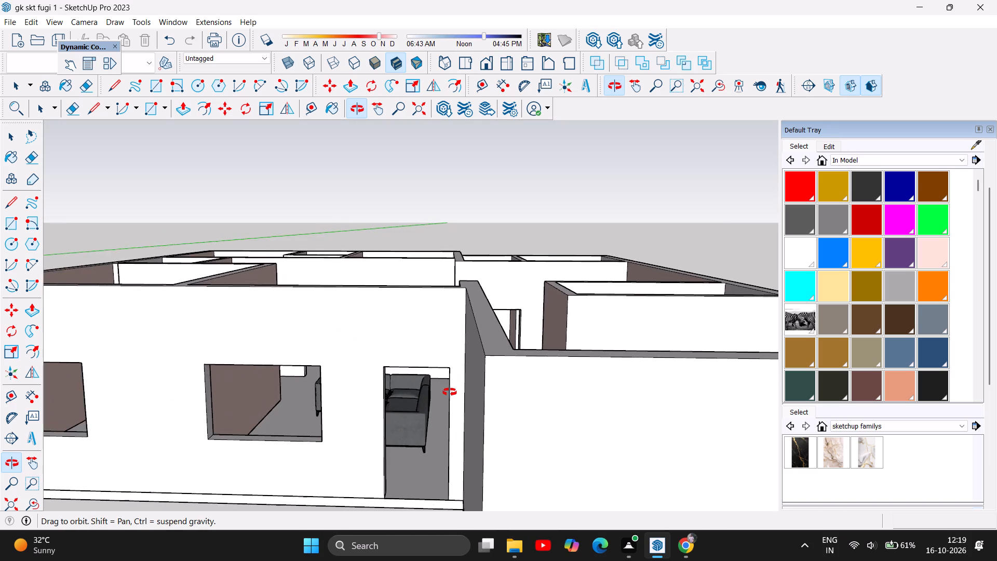
{"action": "scroll", "coordinate": [450, 392], "scroll_direction": "up", "scroll_amount": 10}
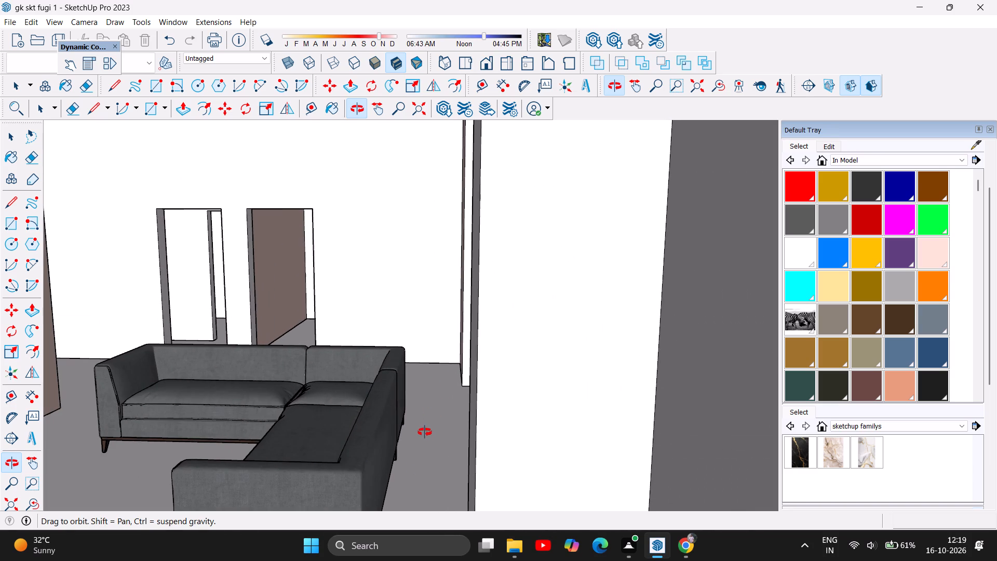
{"action": "scroll", "coordinate": [425, 432], "scroll_direction": "down", "scroll_amount": 5}
Switch to Chrome and search the 3D Warehouse models for "door".
{"action": "left_click", "coordinate": [683, 551]}
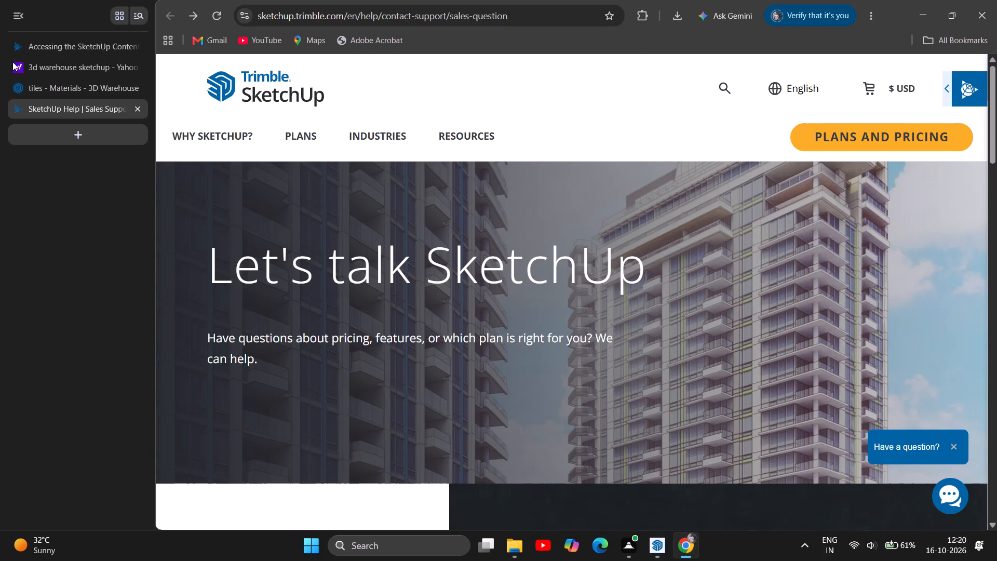
{"action": "left_click", "coordinate": [92, 88]}
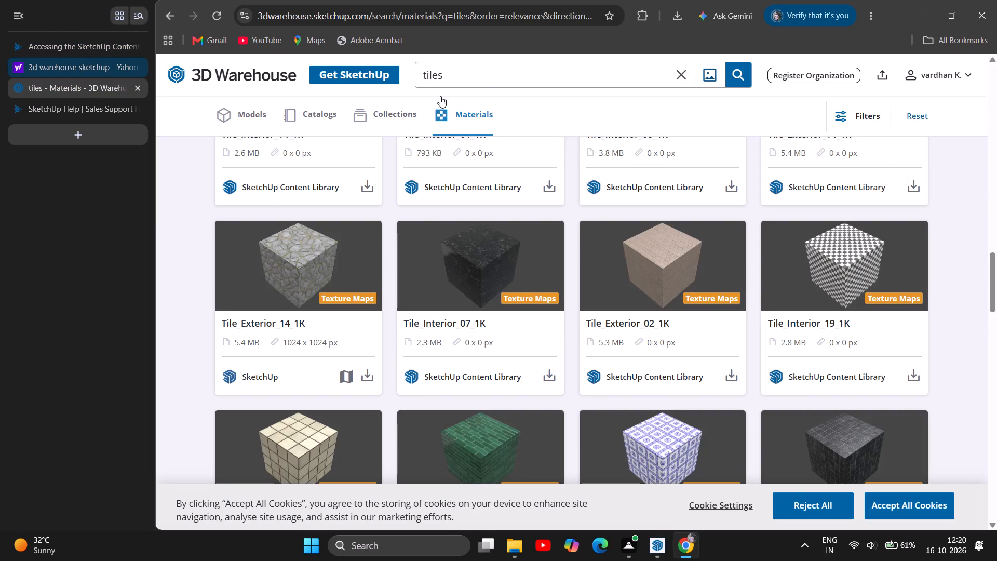
{"action": "left_click", "coordinate": [679, 72]}
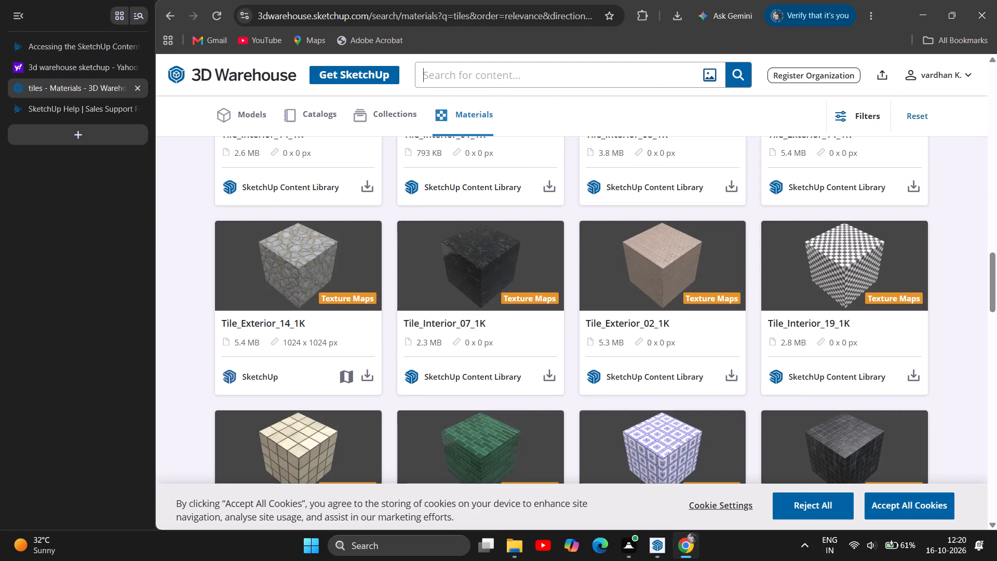
{"action": "type", "text": "door"}
{"action": "left_click", "coordinate": [748, 68]}
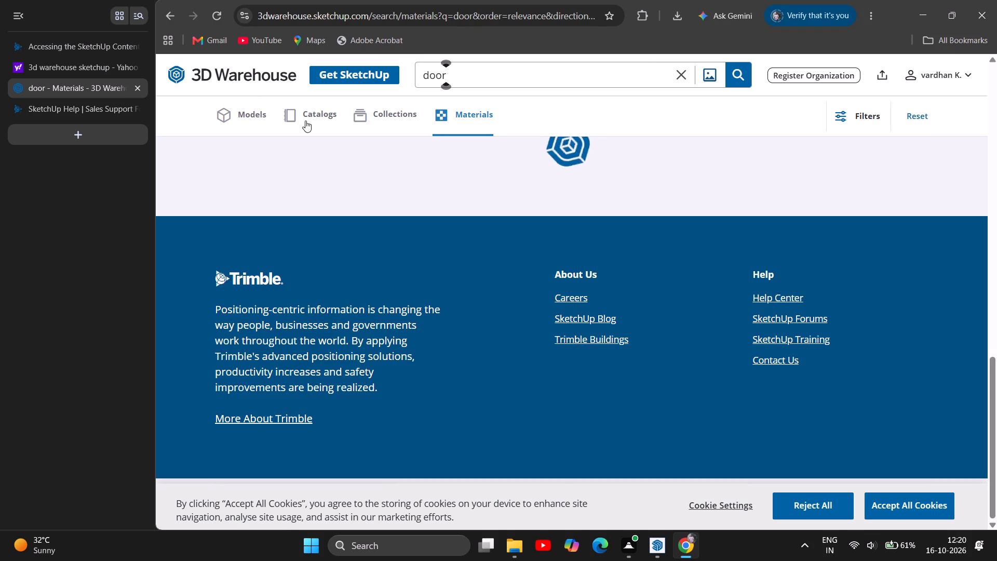
{"action": "left_click", "coordinate": [254, 112]}
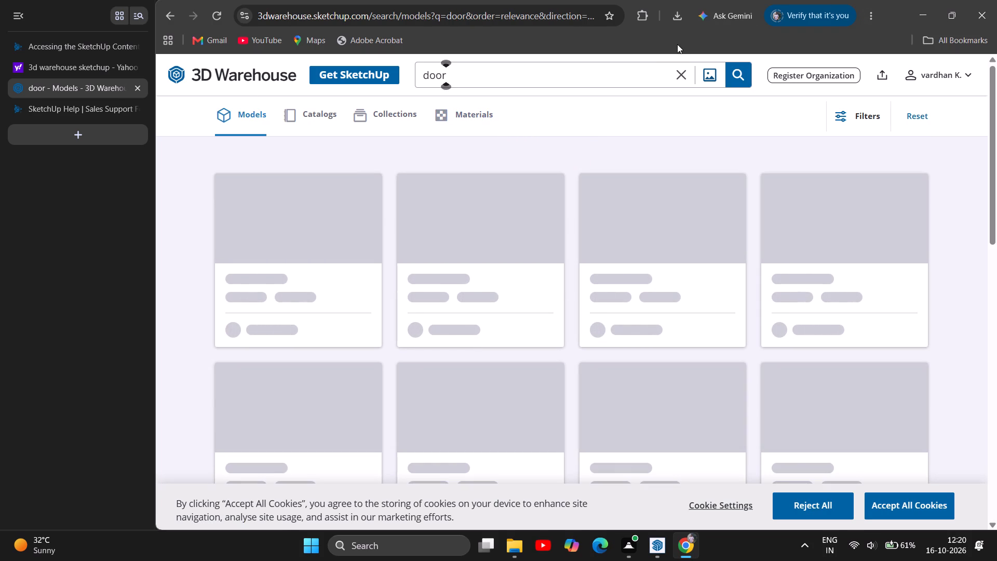
{"action": "left_click", "coordinate": [736, 70]}
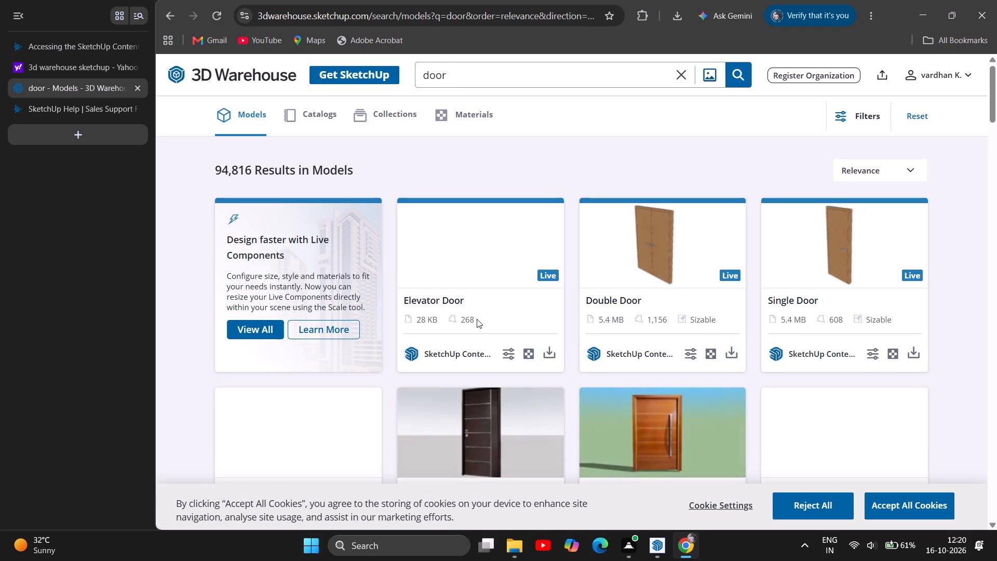
Find more models similar to the "Doors" set showing six doors in a row.
{"action": "scroll", "coordinate": [515, 242], "scroll_direction": "down", "scroll_amount": 2}
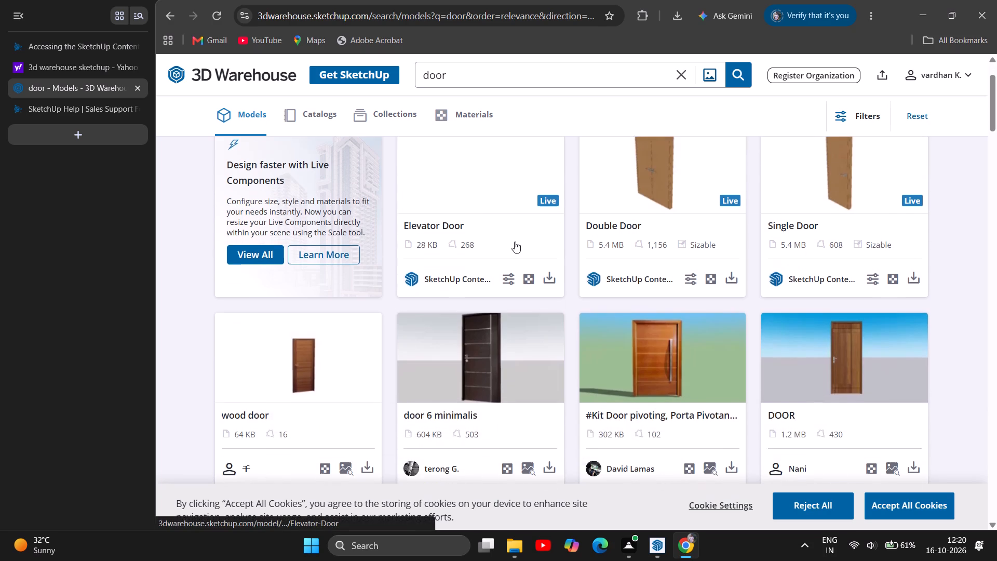
{"action": "scroll", "coordinate": [539, 358], "scroll_direction": "down", "scroll_amount": 1}
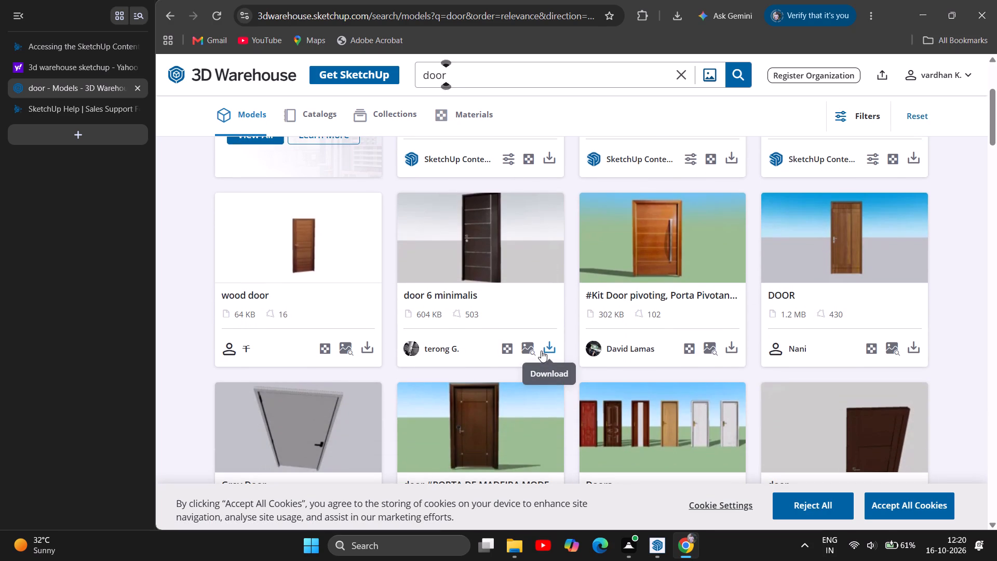
{"action": "scroll", "coordinate": [574, 267], "scroll_direction": "down", "scroll_amount": 2}
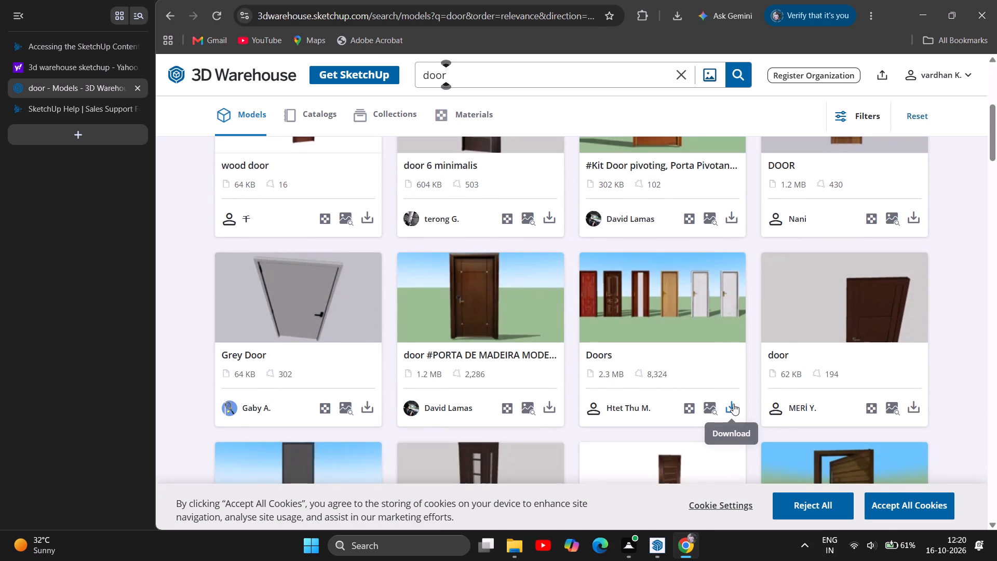
{"action": "scroll", "coordinate": [733, 404], "scroll_direction": "down", "scroll_amount": 1}
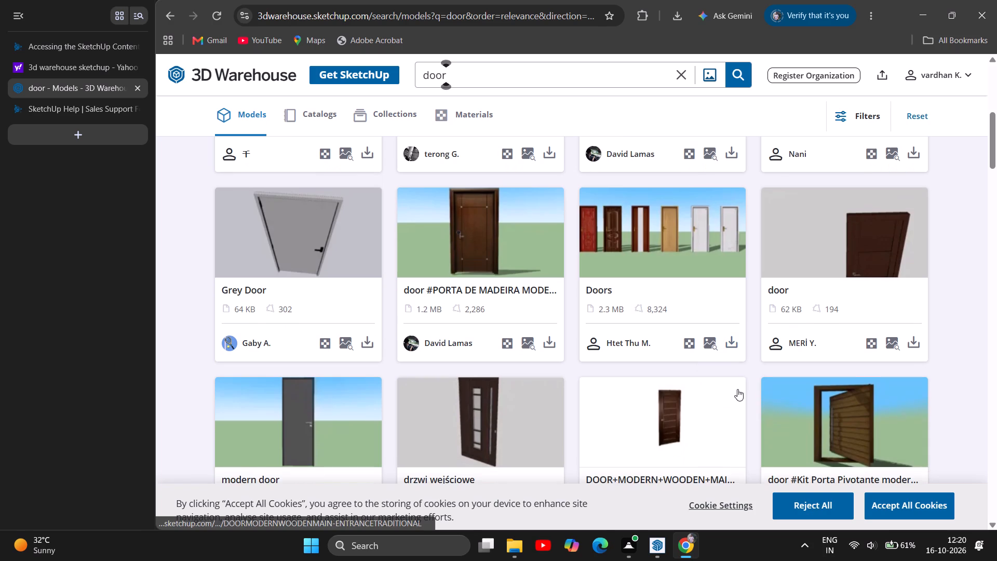
{"action": "left_click", "coordinate": [711, 336]}
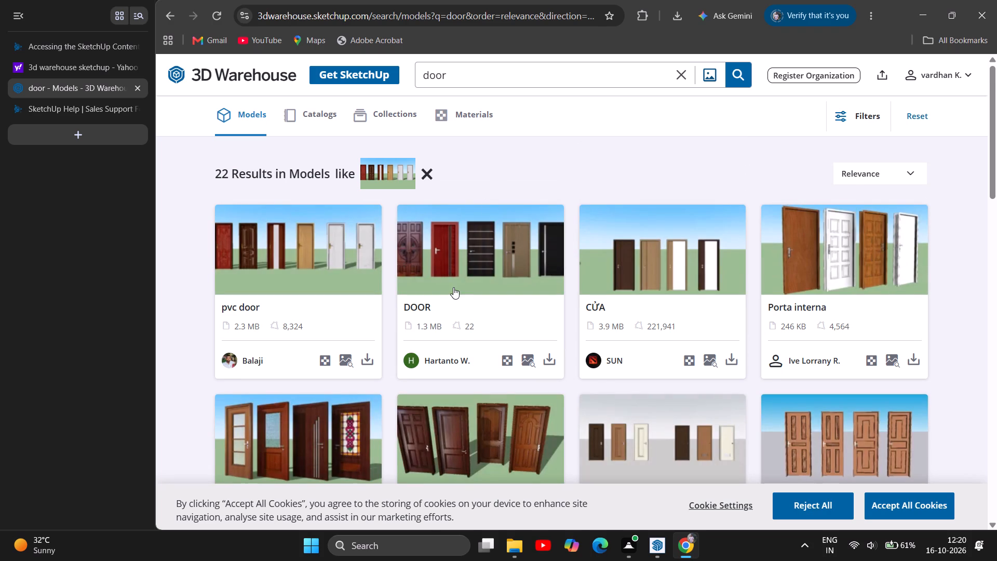
Browse the similar door models, comparing the sets and styles to choose one for the house.
{"action": "scroll", "coordinate": [453, 287], "scroll_direction": "down", "scroll_amount": 6}
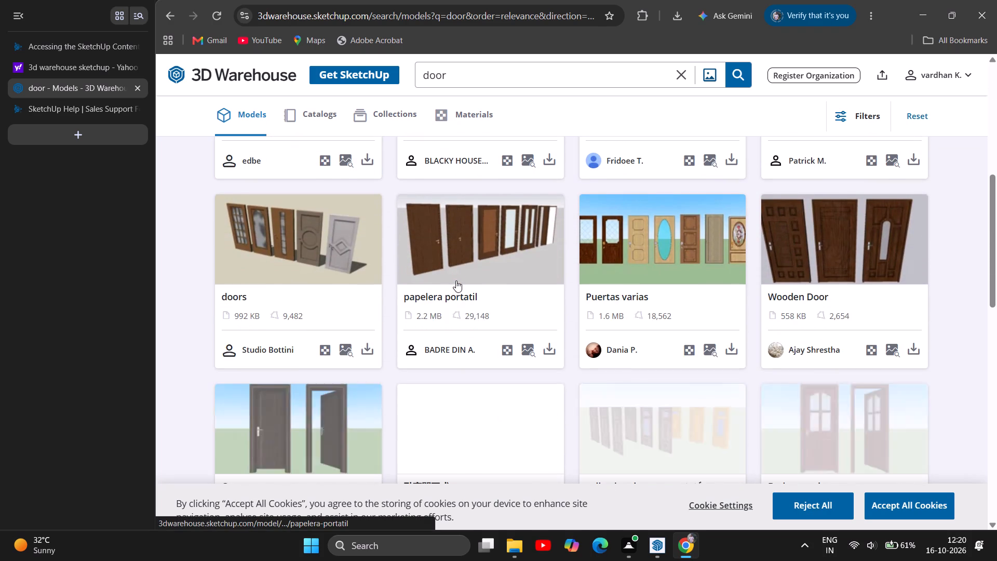
{"action": "scroll", "coordinate": [456, 281], "scroll_direction": "up", "scroll_amount": 1}
{"action": "scroll", "coordinate": [456, 281], "scroll_direction": "down", "scroll_amount": 2}
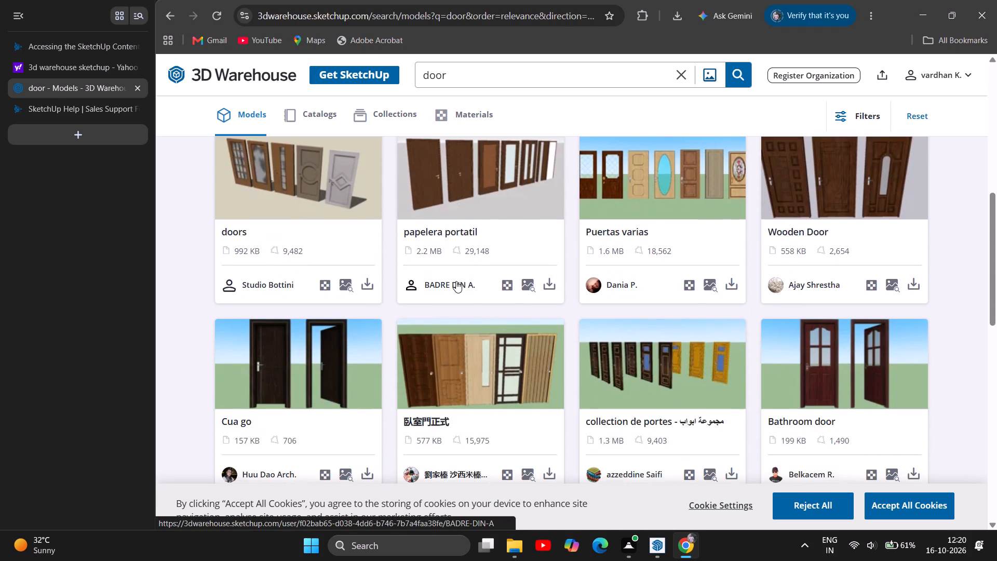
{"action": "scroll", "coordinate": [456, 281], "scroll_direction": "down", "scroll_amount": 3}
{"action": "scroll", "coordinate": [487, 272], "scroll_direction": "up", "scroll_amount": 1}
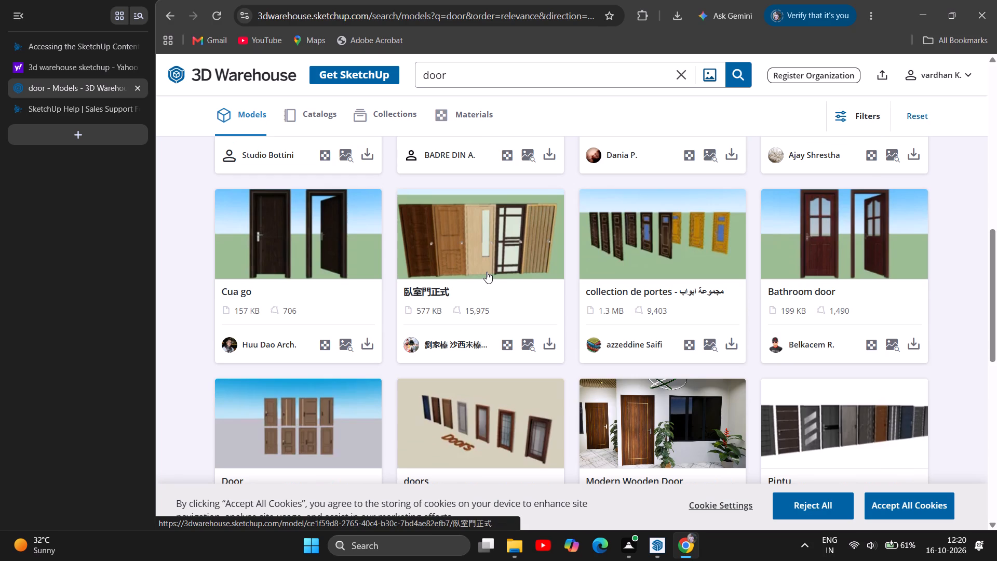
{"action": "scroll", "coordinate": [511, 280], "scroll_direction": "up", "scroll_amount": 5}
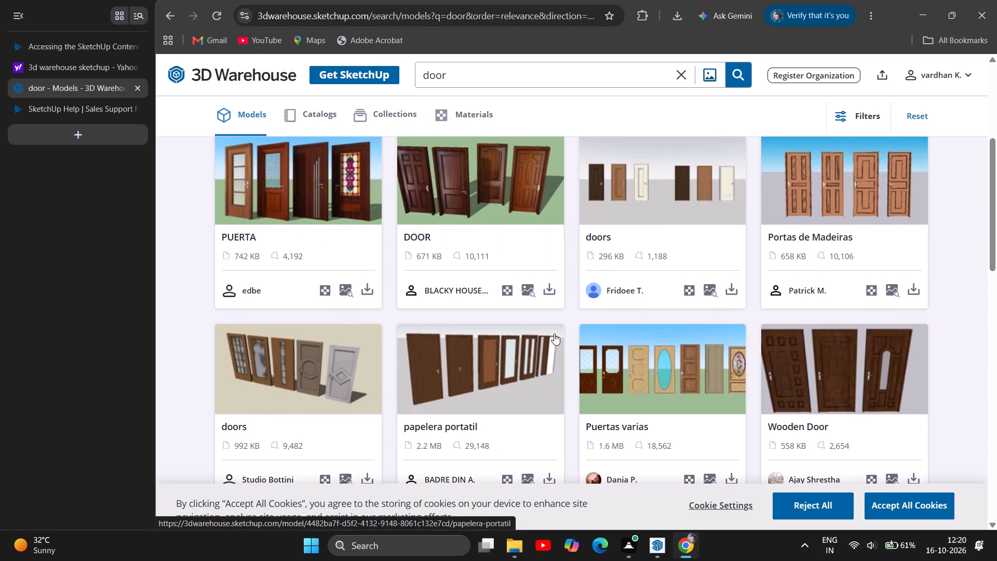
{"action": "scroll", "coordinate": [722, 382], "scroll_direction": "down", "scroll_amount": 1}
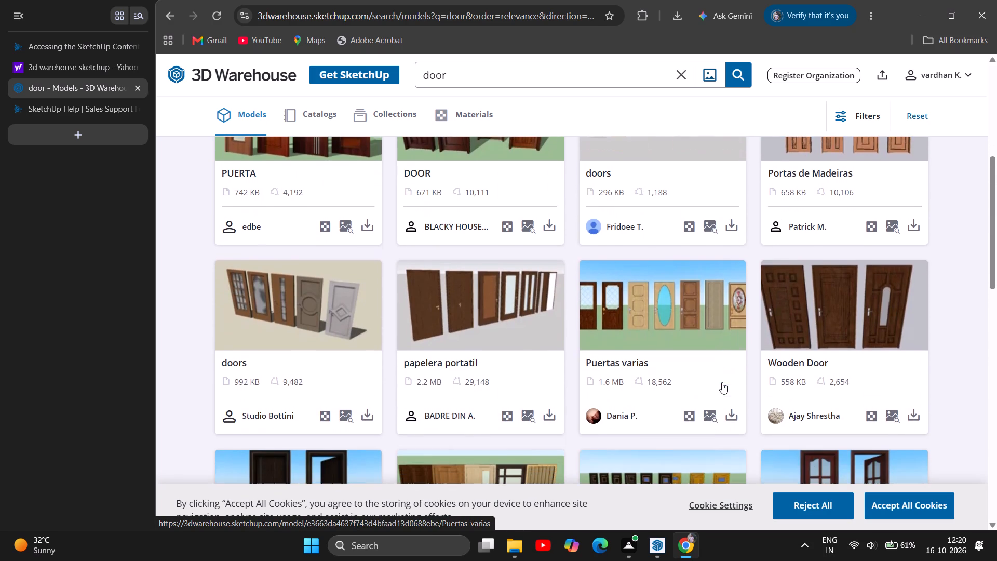
{"action": "scroll", "coordinate": [686, 376], "scroll_direction": "down", "scroll_amount": 5}
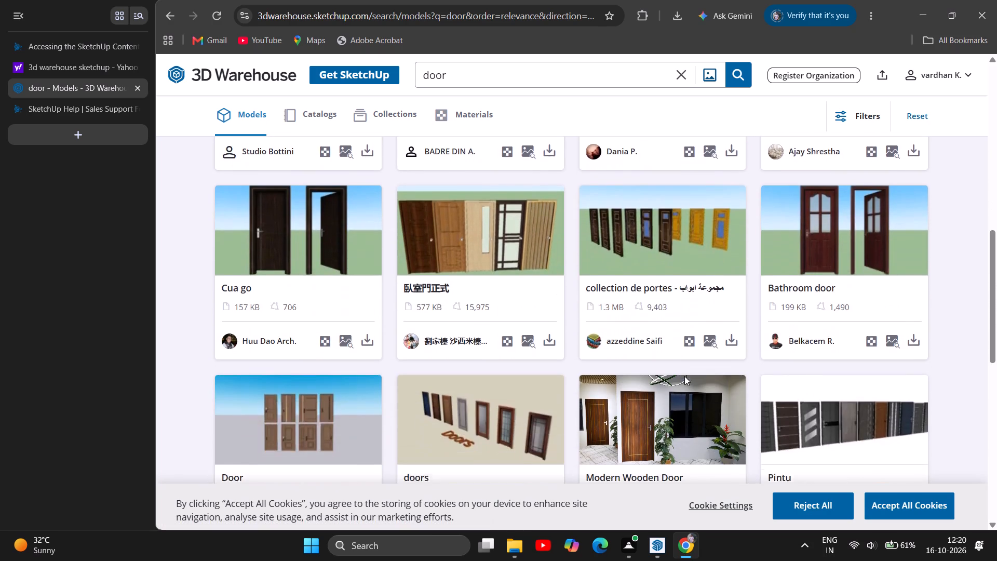
{"action": "scroll", "coordinate": [684, 376], "scroll_direction": "down", "scroll_amount": 4}
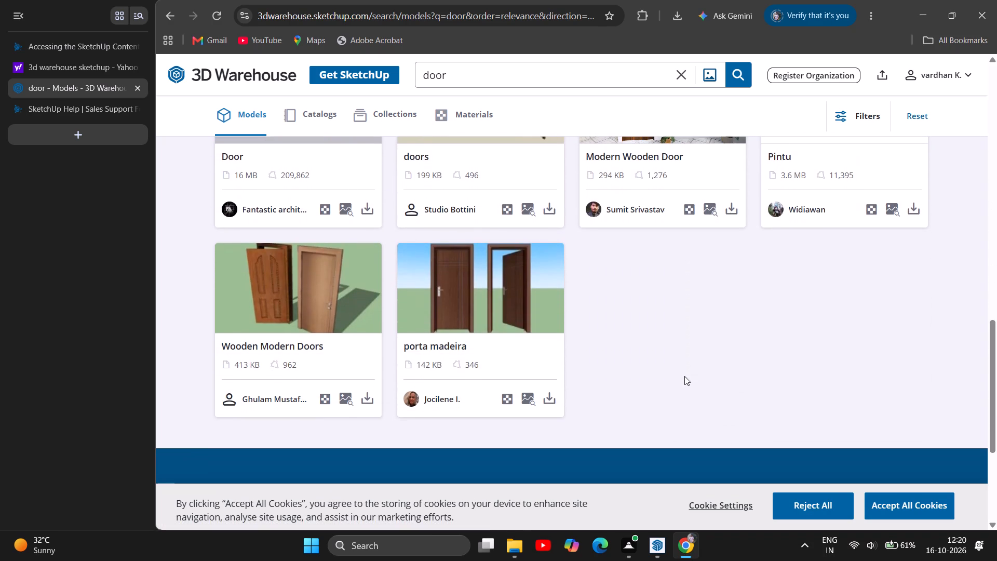
{"action": "scroll", "coordinate": [684, 376], "scroll_direction": "down", "scroll_amount": 2}
{"action": "scroll", "coordinate": [684, 376], "scroll_direction": "up", "scroll_amount": 6}
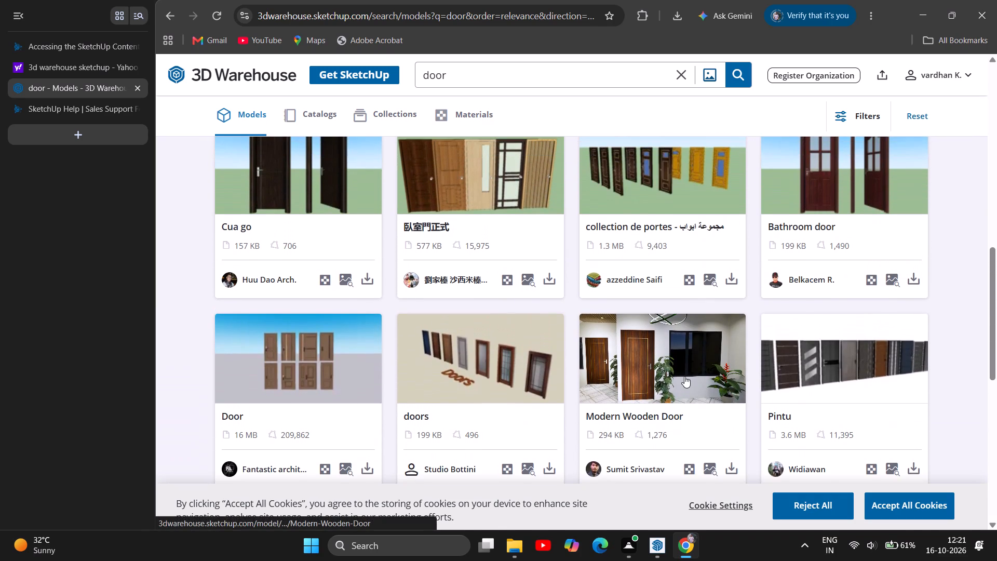
{"action": "scroll", "coordinate": [684, 376], "scroll_direction": "up", "scroll_amount": 2}
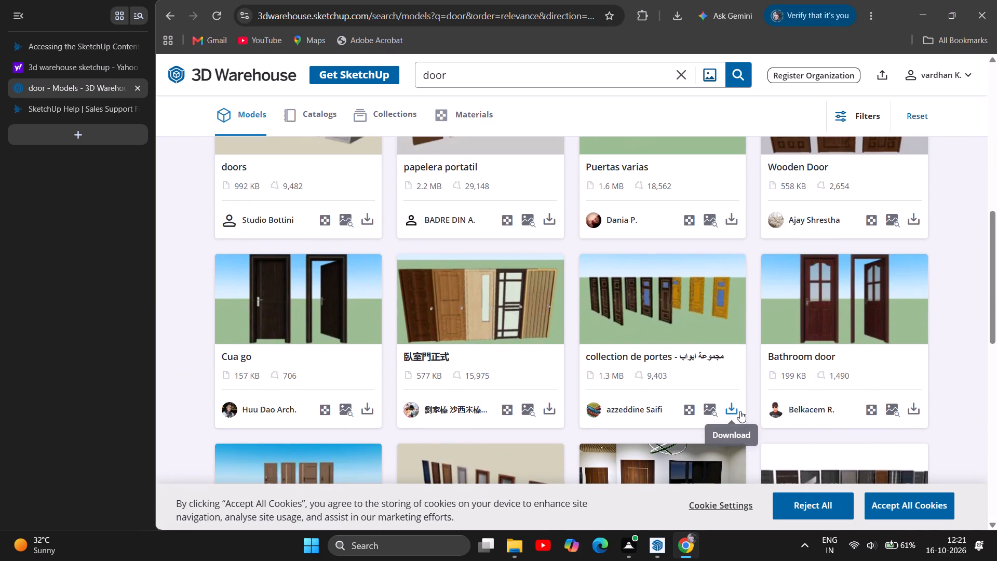
Download the "collection de portes" door set as a SketchUp file and show it in the recent downloads.
{"action": "left_click", "coordinate": [739, 411]}
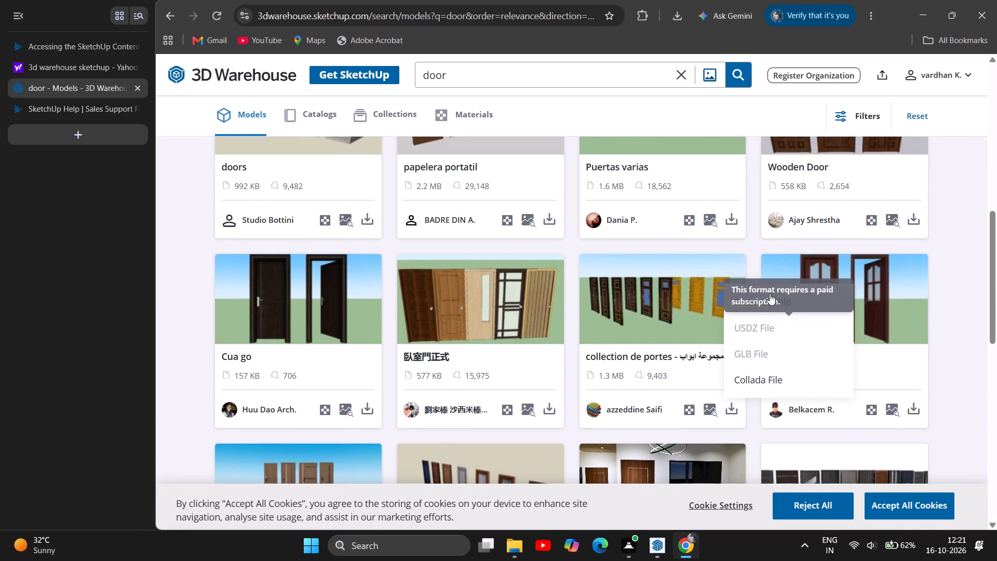
{"action": "left_click", "coordinate": [770, 296]}
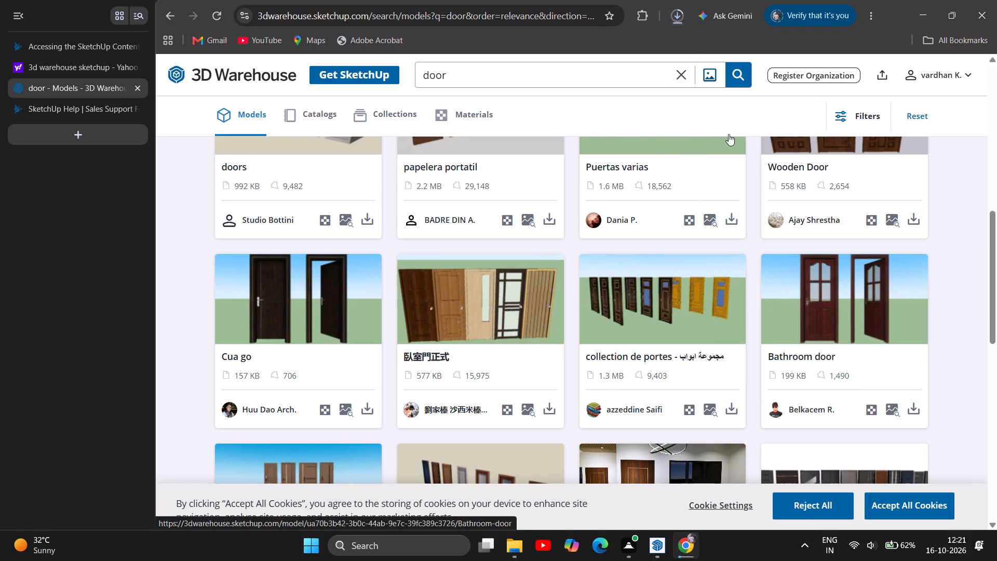
{"action": "left_click", "coordinate": [678, 11]}
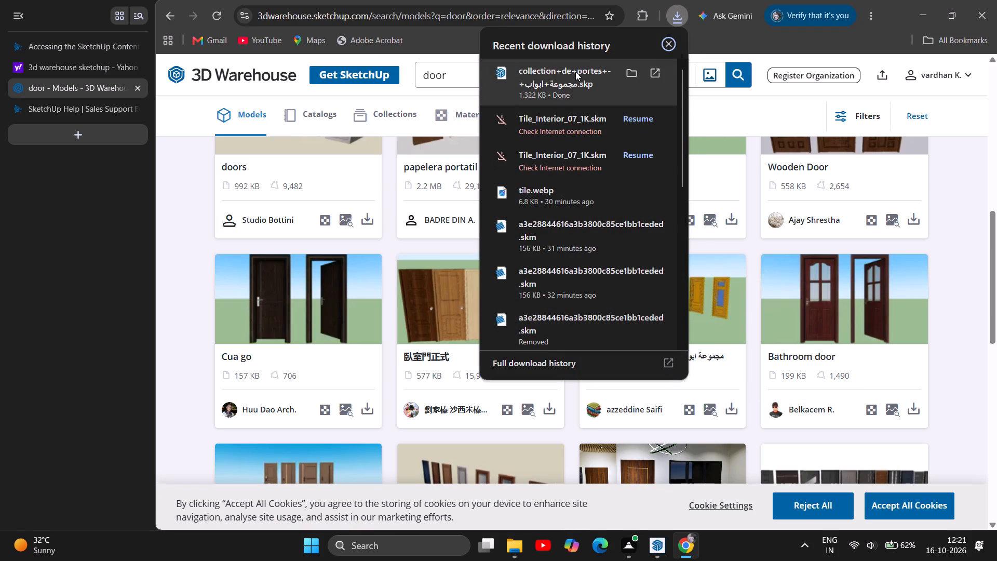
Move the downloaded "collection de portes" file from Downloads into the "sketchup familys" folder.
{"action": "left_click", "coordinate": [630, 69]}
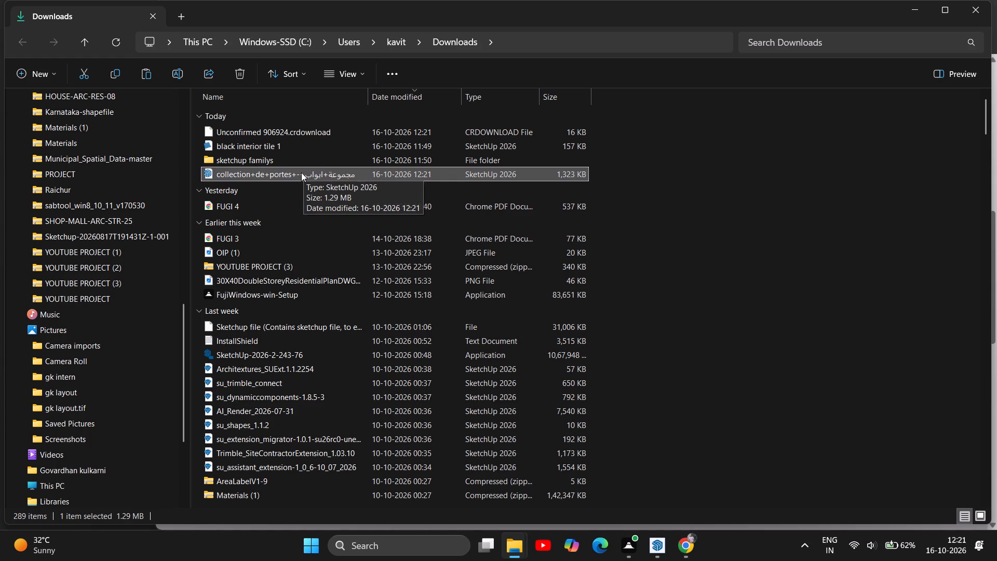
{"action": "left_click", "coordinate": [432, 173]}
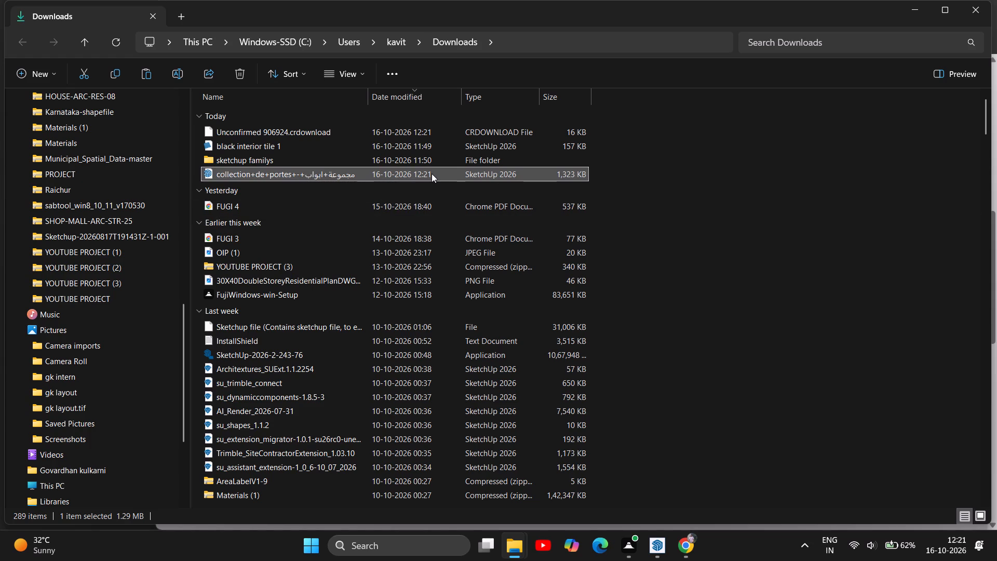
{"action": "left_click", "coordinate": [81, 68]}
{"action": "left_click", "coordinate": [246, 157]}
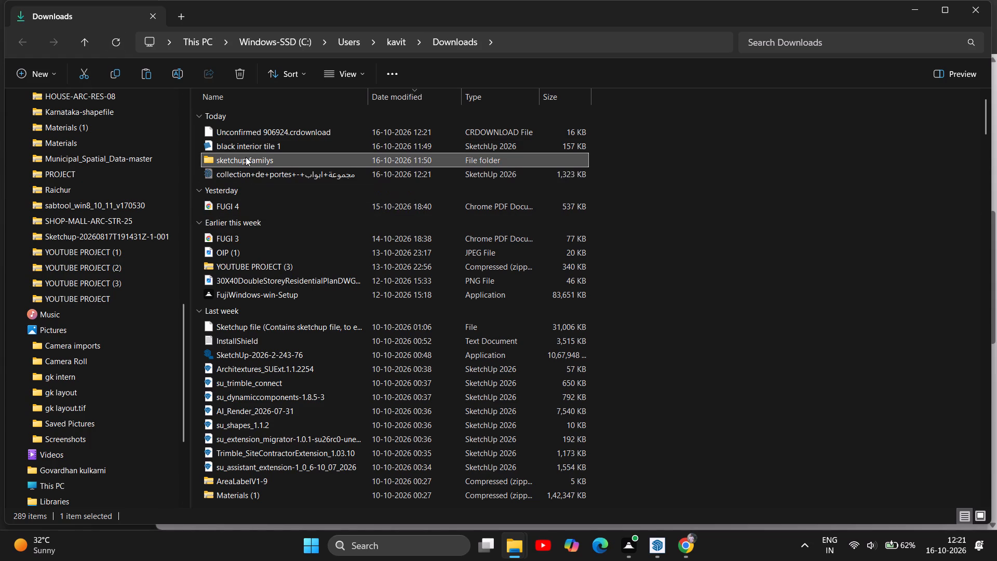
{"action": "left_click", "coordinate": [246, 170]}
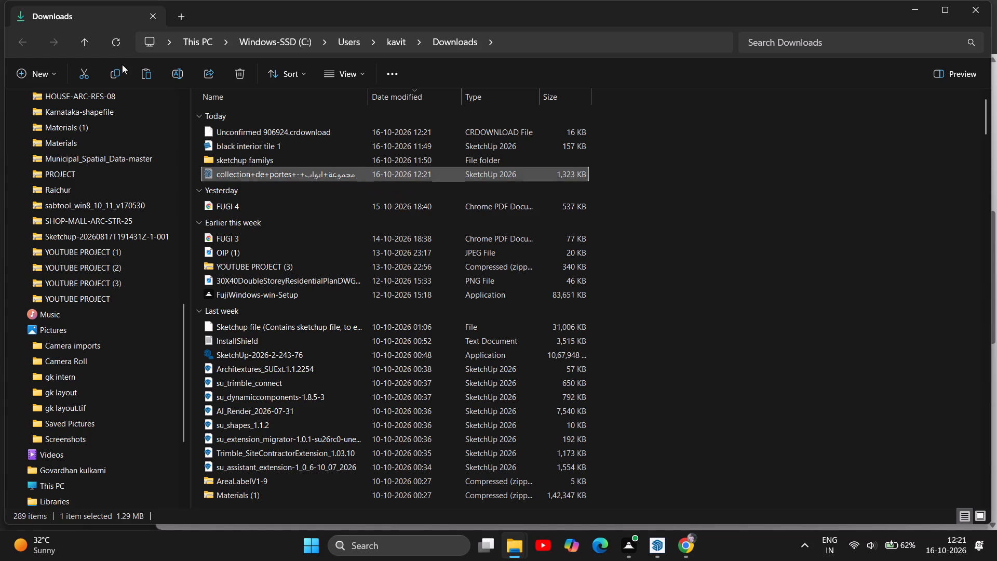
{"action": "left_click", "coordinate": [90, 68]}
{"action": "double_click", "coordinate": [86, 69]}
{"action": "left_click", "coordinate": [262, 162]}
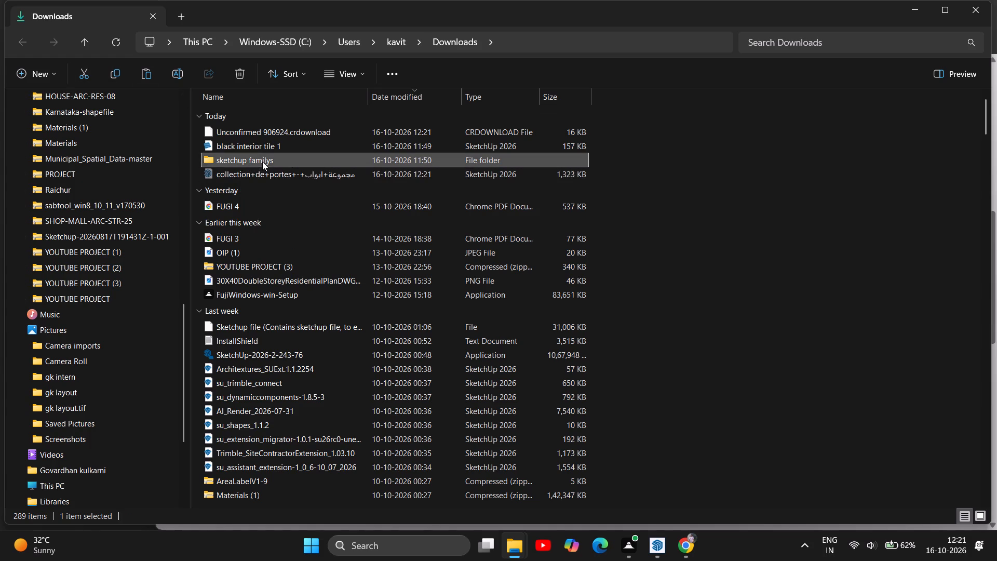
{"action": "double_click", "coordinate": [259, 153]}
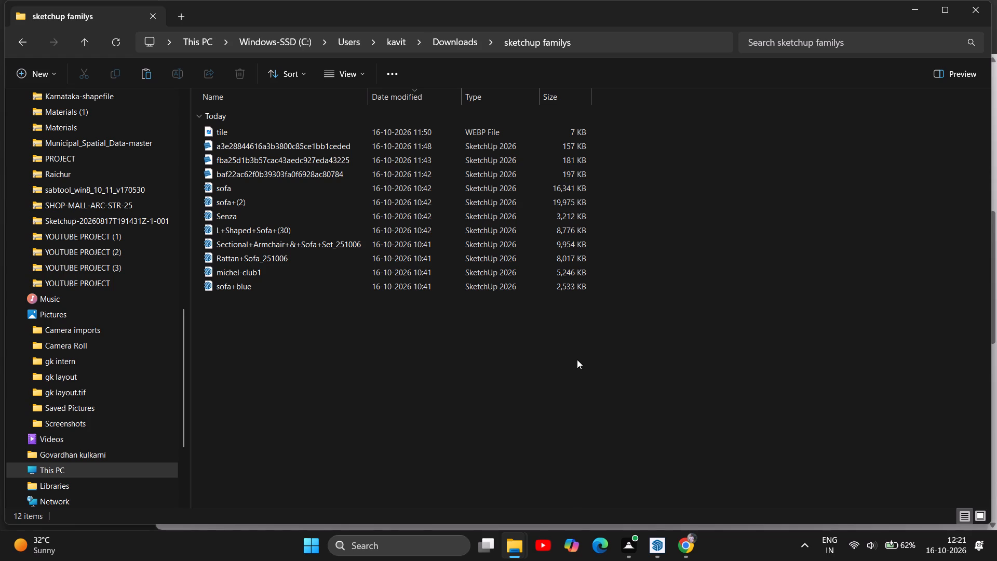
{"action": "key", "text": "ctrl+v"}
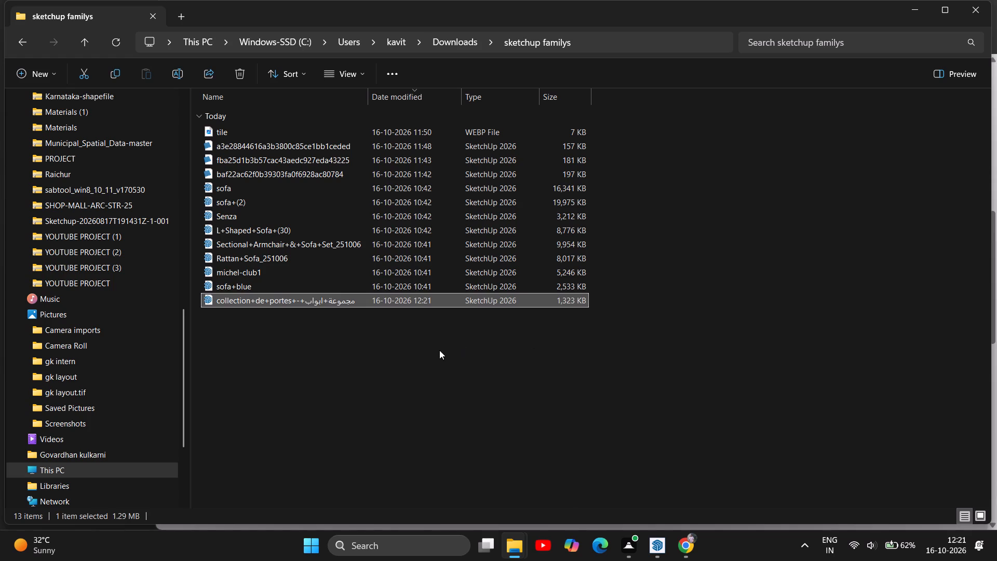
{"action": "left_click", "coordinate": [439, 350]}
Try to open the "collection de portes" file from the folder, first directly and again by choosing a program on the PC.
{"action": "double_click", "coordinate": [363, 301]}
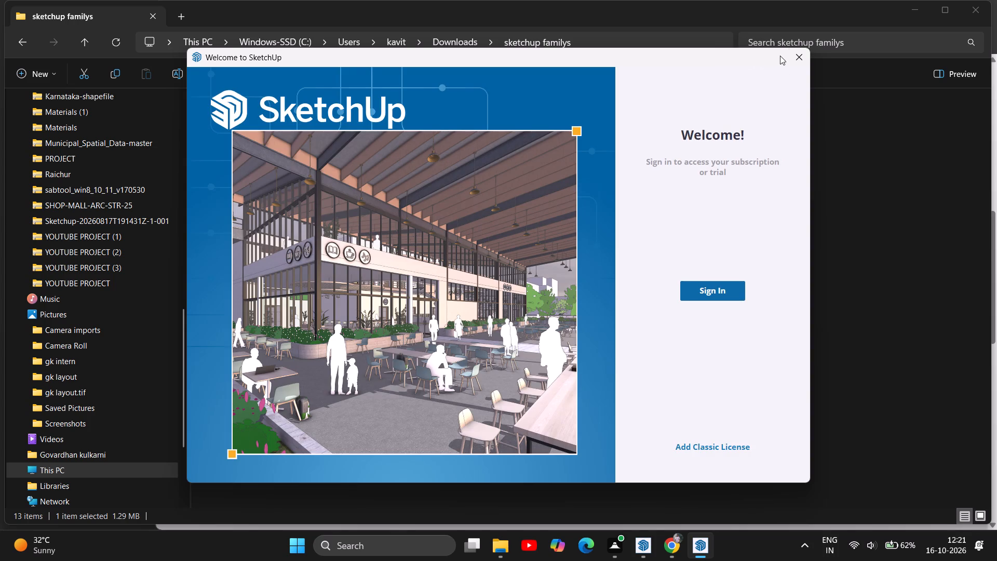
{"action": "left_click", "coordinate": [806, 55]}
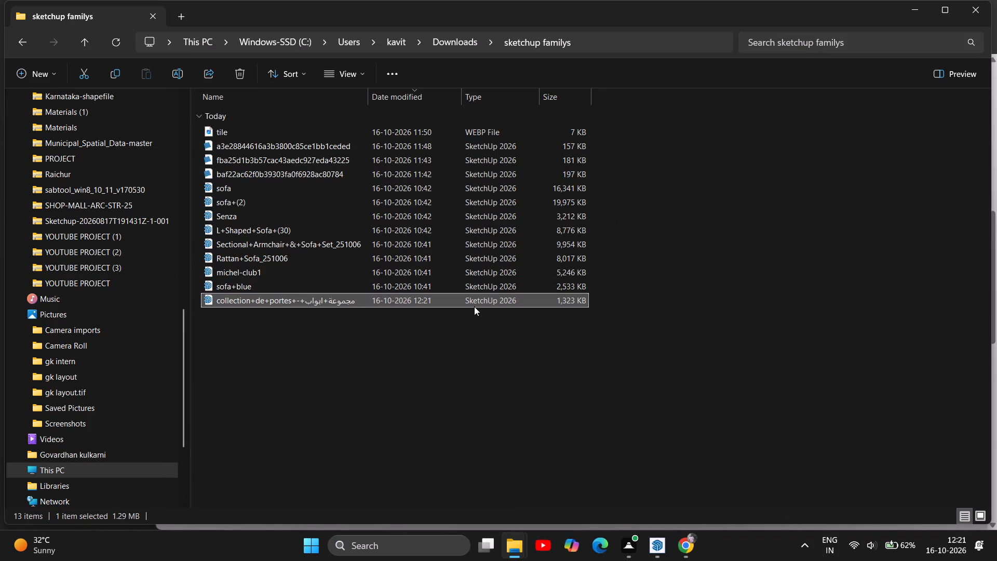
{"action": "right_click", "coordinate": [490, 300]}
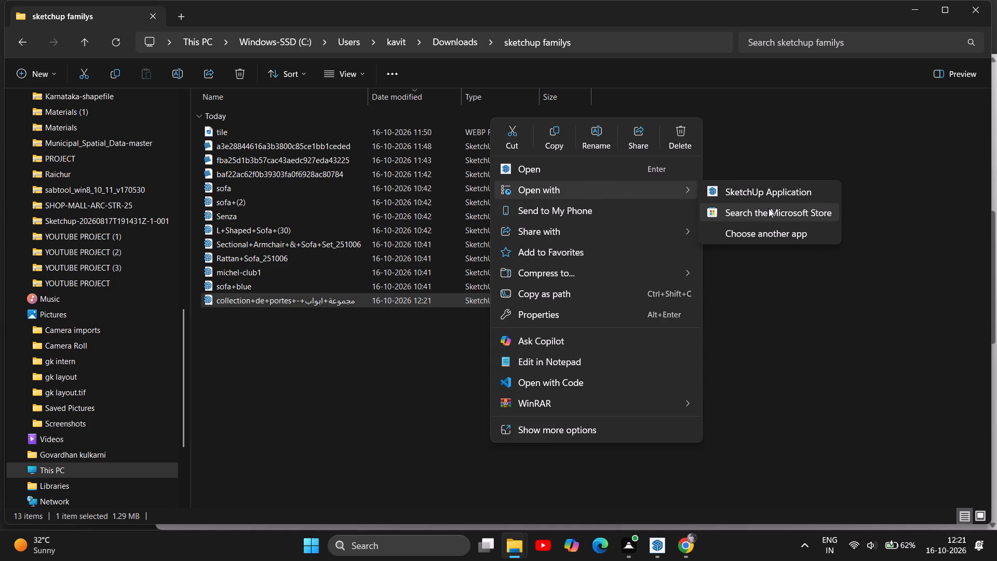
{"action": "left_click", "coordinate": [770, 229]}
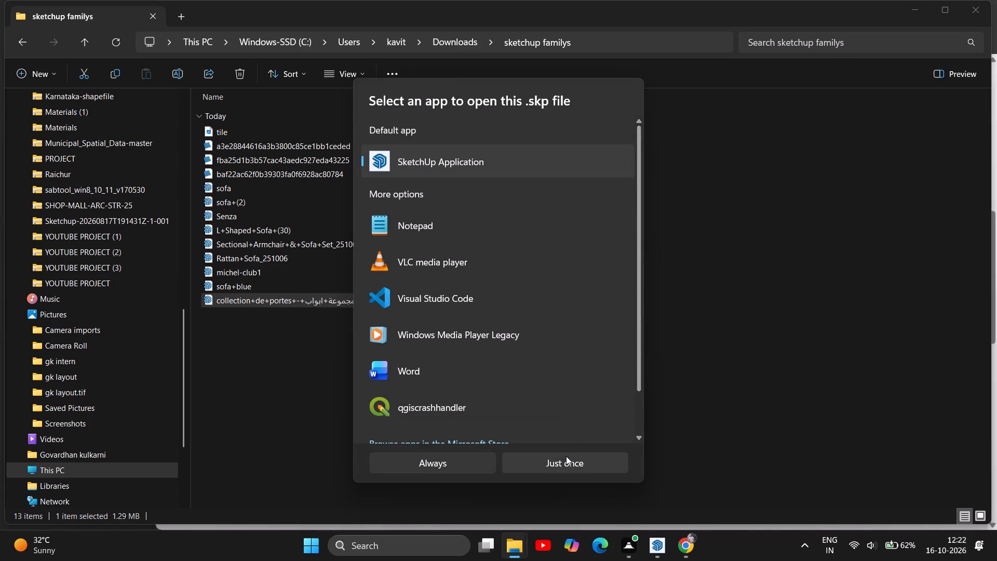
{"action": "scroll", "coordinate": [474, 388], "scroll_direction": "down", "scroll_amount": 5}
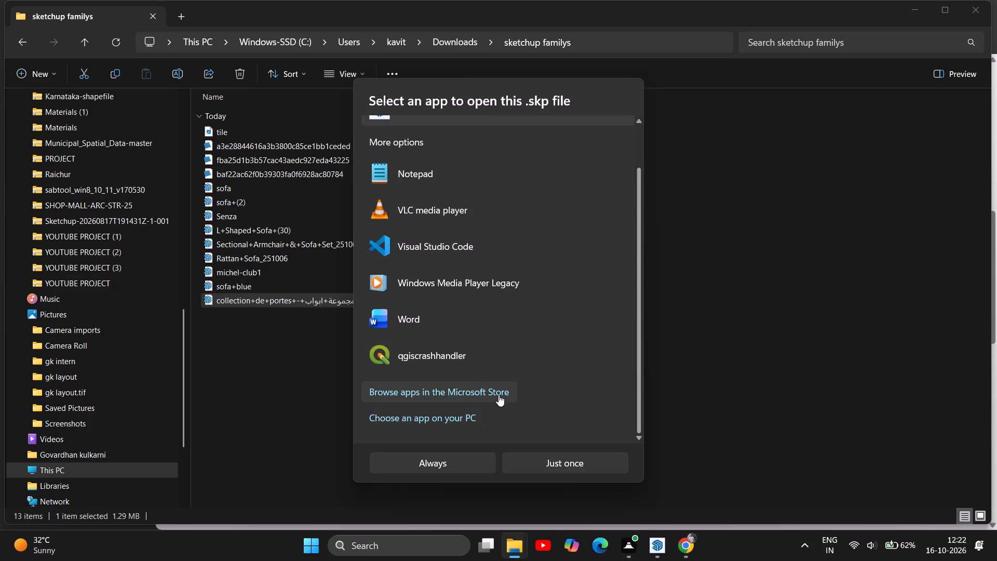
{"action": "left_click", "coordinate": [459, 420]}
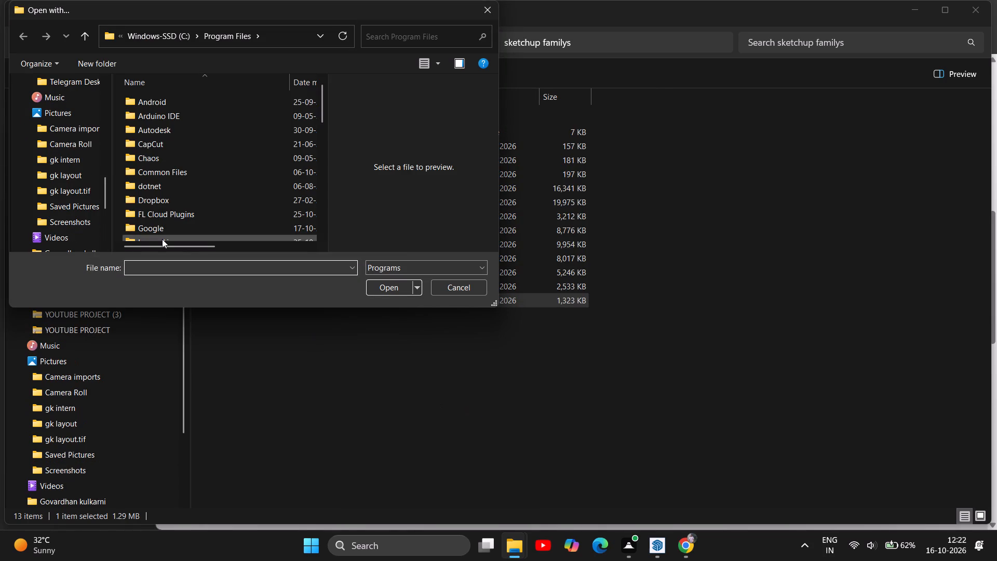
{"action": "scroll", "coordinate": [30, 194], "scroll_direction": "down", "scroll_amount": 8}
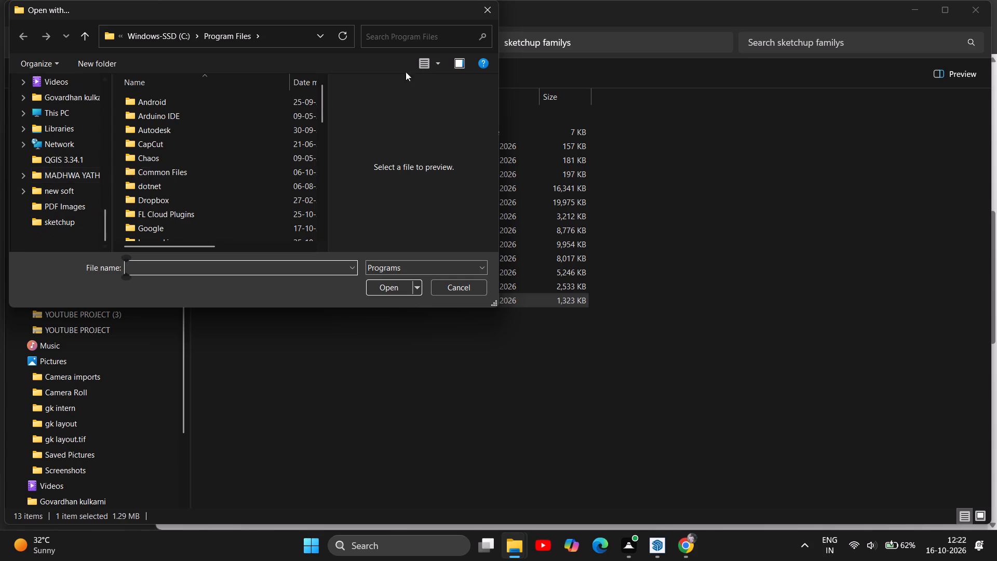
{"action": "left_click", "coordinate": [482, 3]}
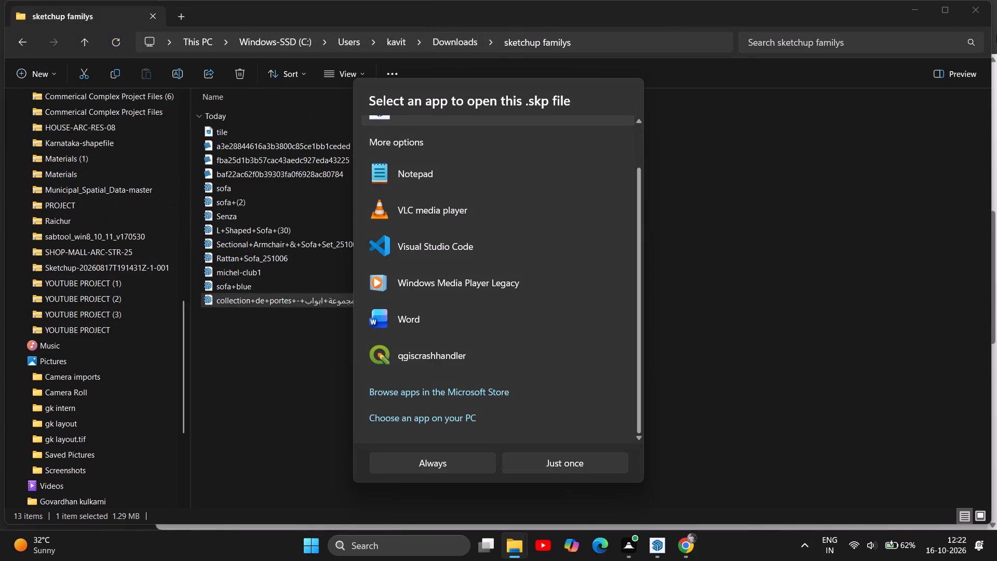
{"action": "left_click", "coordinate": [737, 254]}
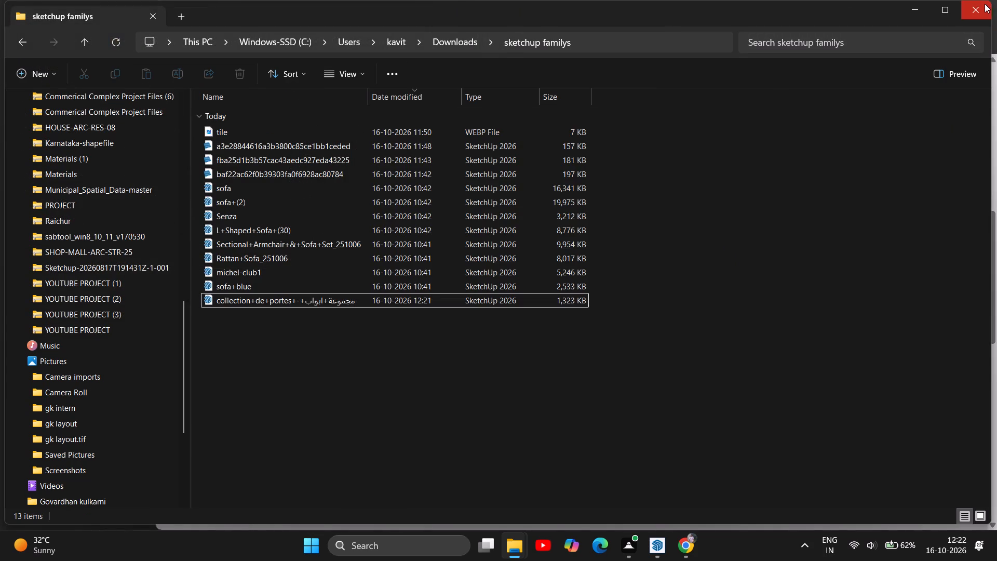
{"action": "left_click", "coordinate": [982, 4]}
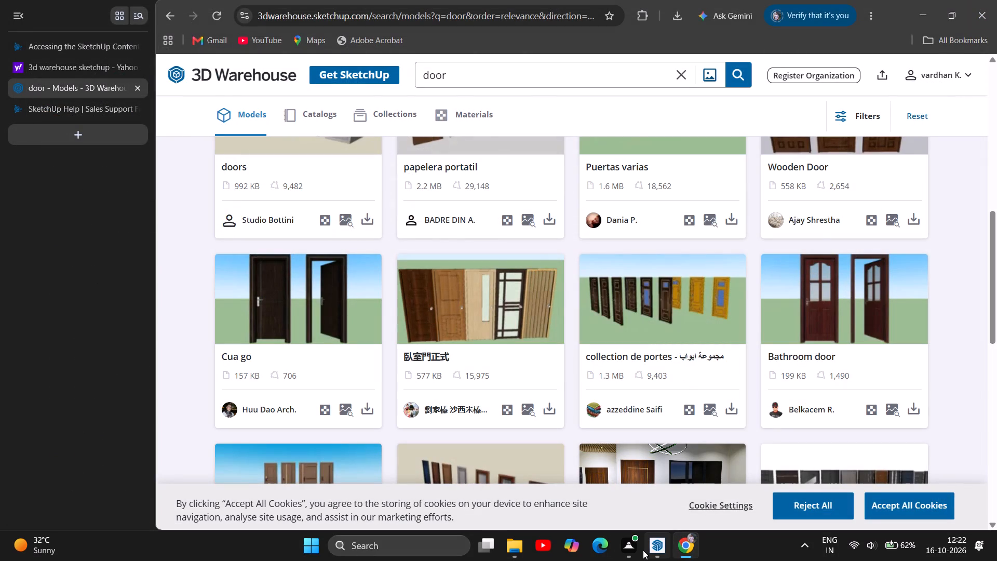
Switch to SketchUp and reopen the "sketchup familys" folder from Downloads as the secondary materials collection.
{"action": "left_click", "coordinate": [662, 549]}
{"action": "scroll", "coordinate": [596, 392], "scroll_direction": "down", "scroll_amount": 4}
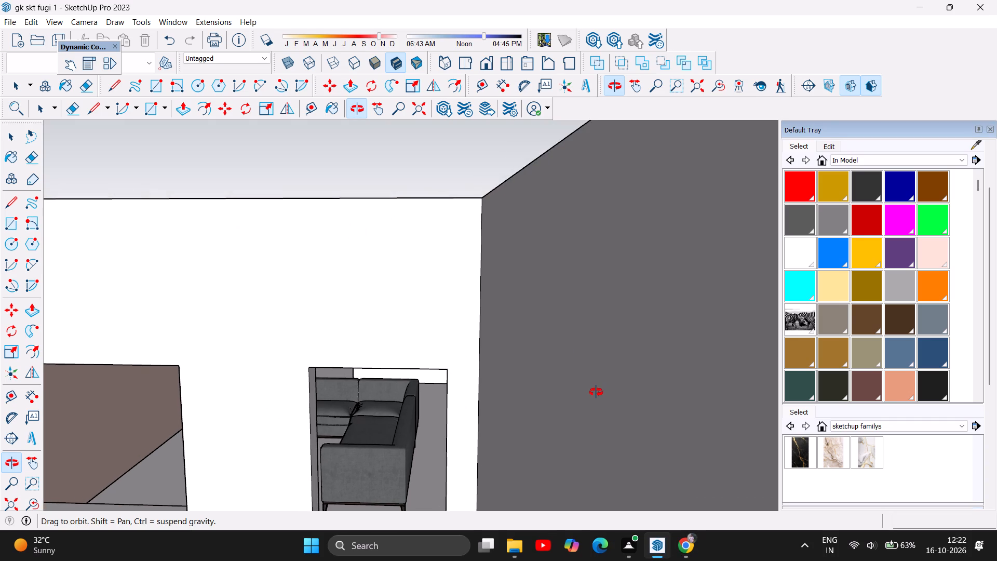
{"action": "scroll", "coordinate": [597, 393], "scroll_direction": "down", "scroll_amount": 19}
{"action": "scroll", "coordinate": [593, 409], "scroll_direction": "down", "scroll_amount": 7}
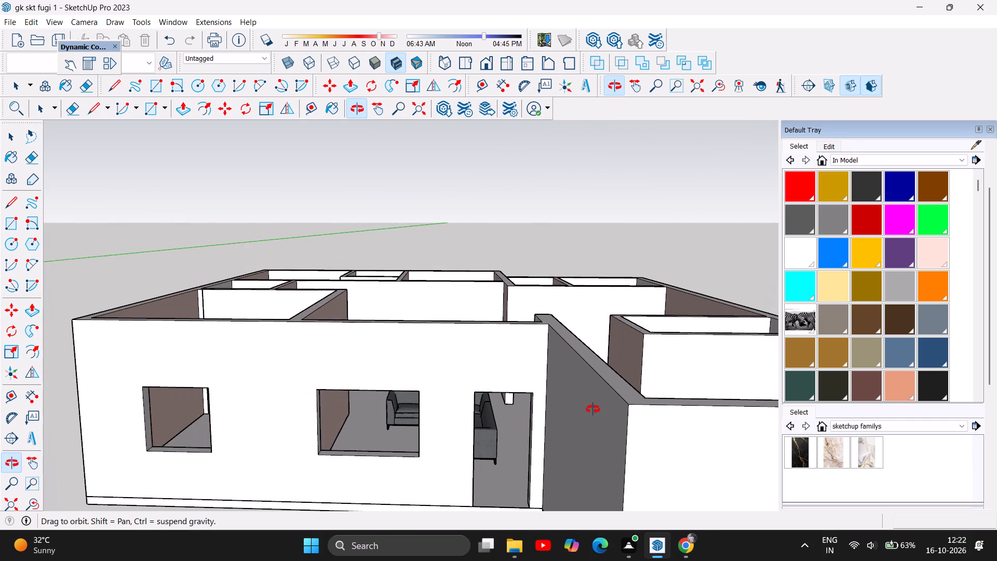
{"action": "scroll", "coordinate": [593, 409], "scroll_direction": "down", "scroll_amount": 13}
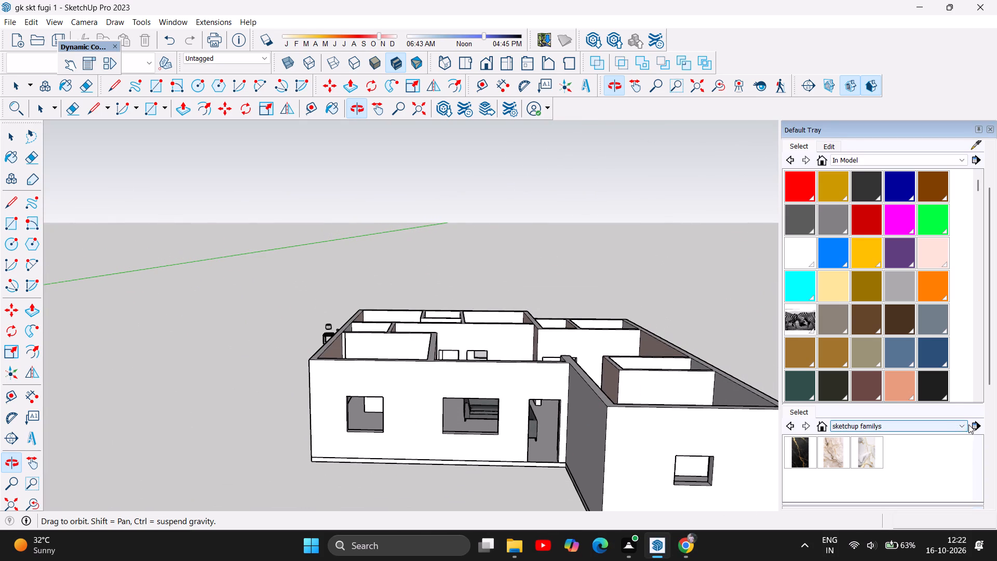
{"action": "left_click", "coordinate": [975, 423]}
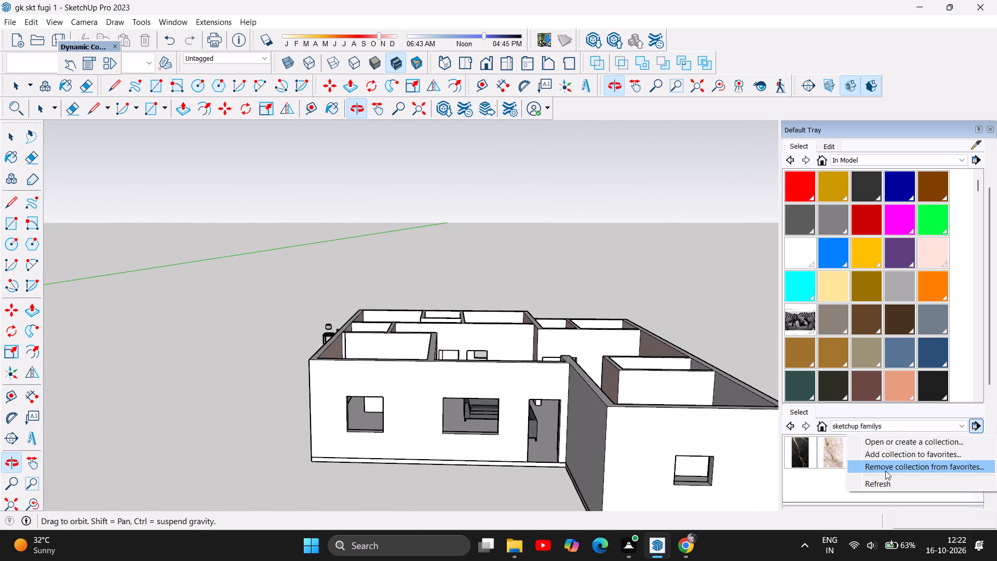
{"action": "left_click", "coordinate": [897, 440]}
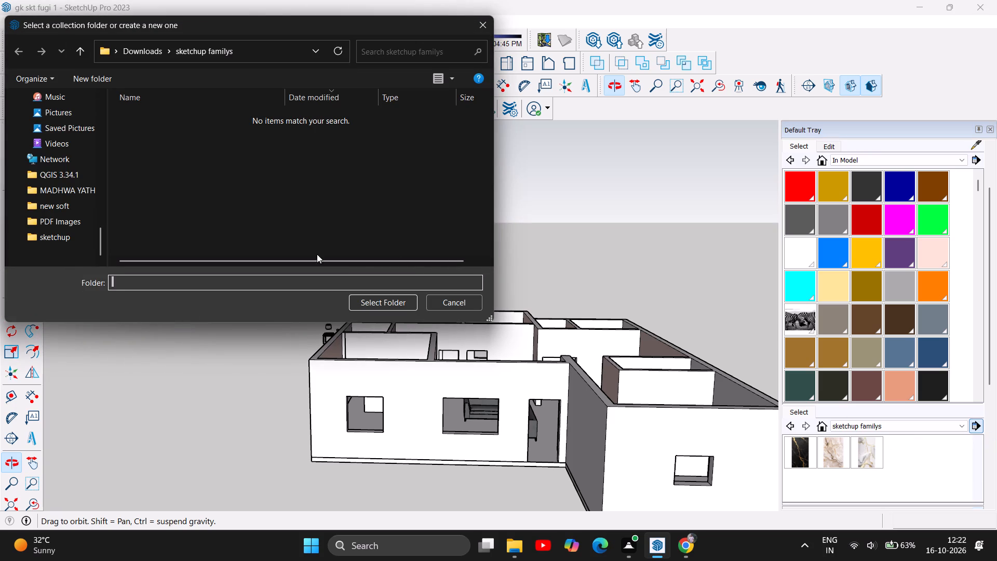
{"action": "scroll", "coordinate": [44, 132], "scroll_direction": "up", "scroll_amount": 3}
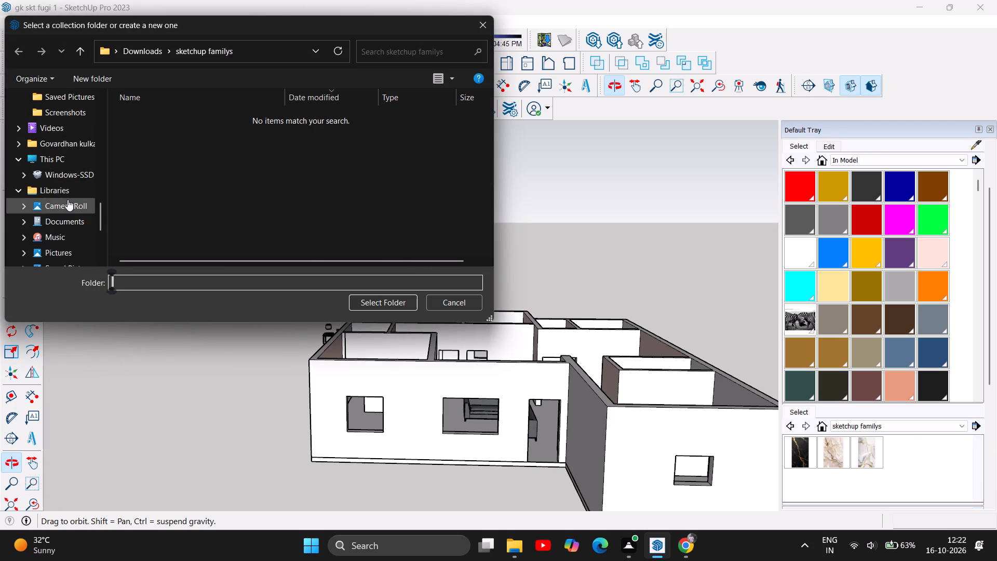
{"action": "scroll", "coordinate": [65, 190], "scroll_direction": "up", "scroll_amount": 8}
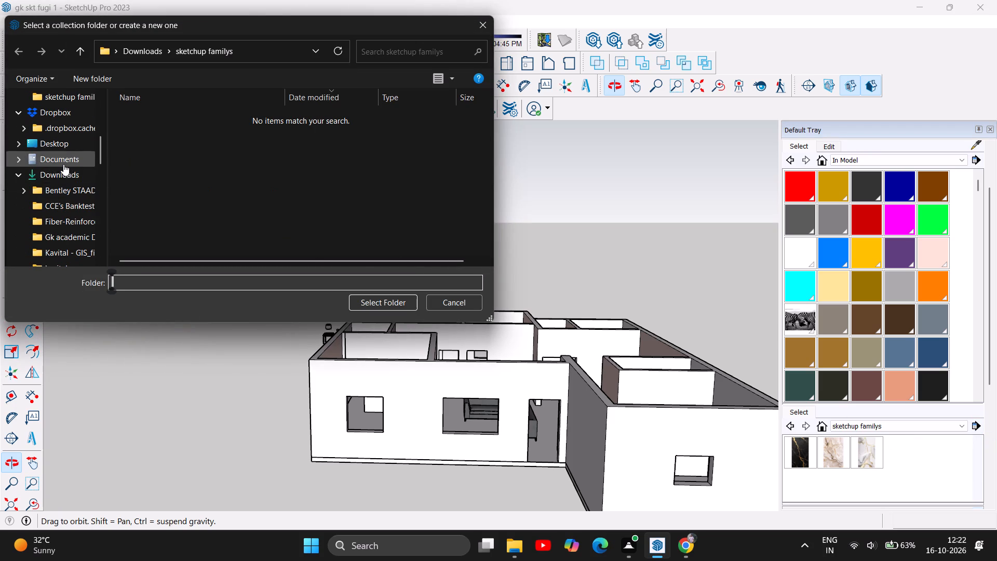
{"action": "left_click", "coordinate": [62, 173]}
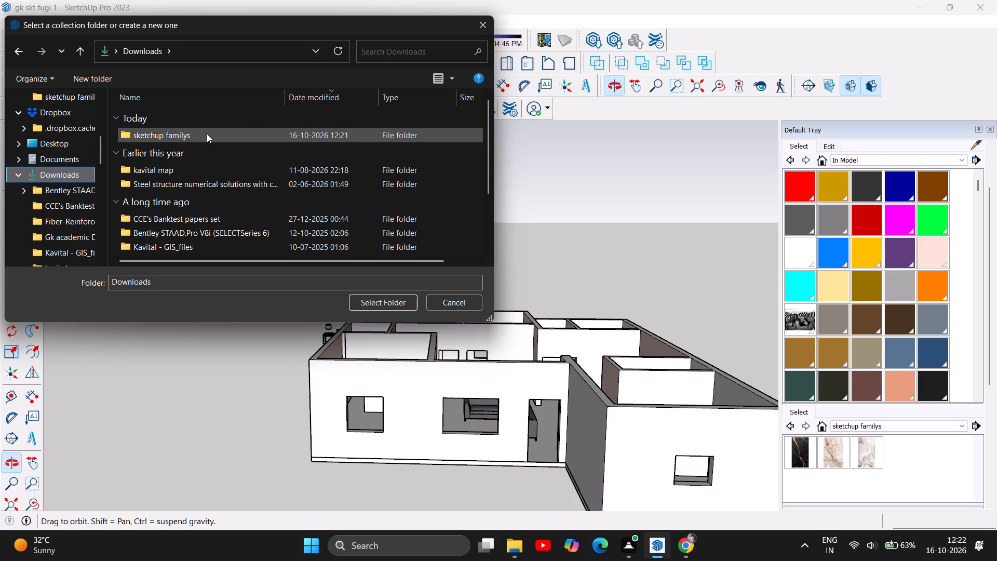
{"action": "double_click", "coordinate": [207, 133]}
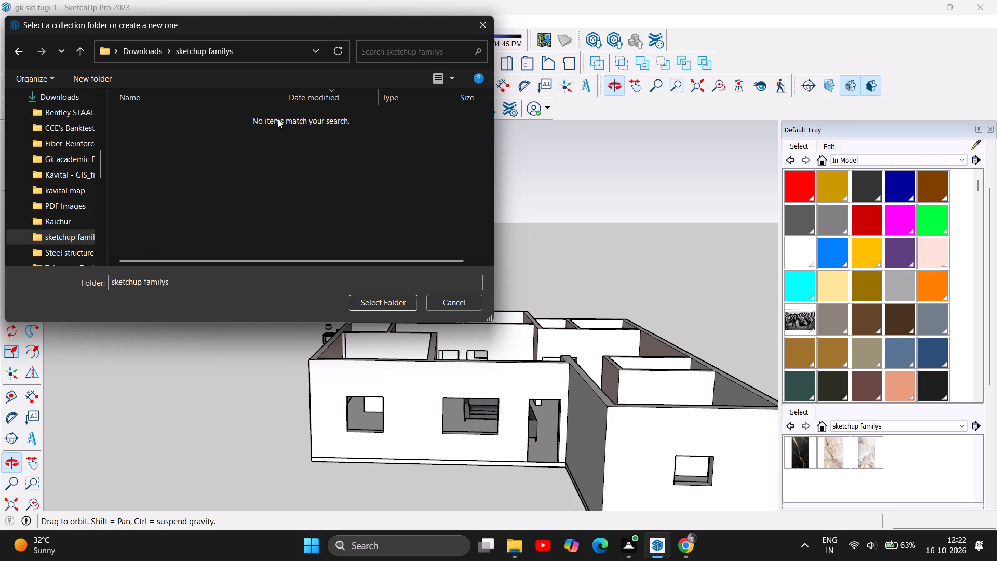
{"action": "left_click", "coordinate": [22, 50]}
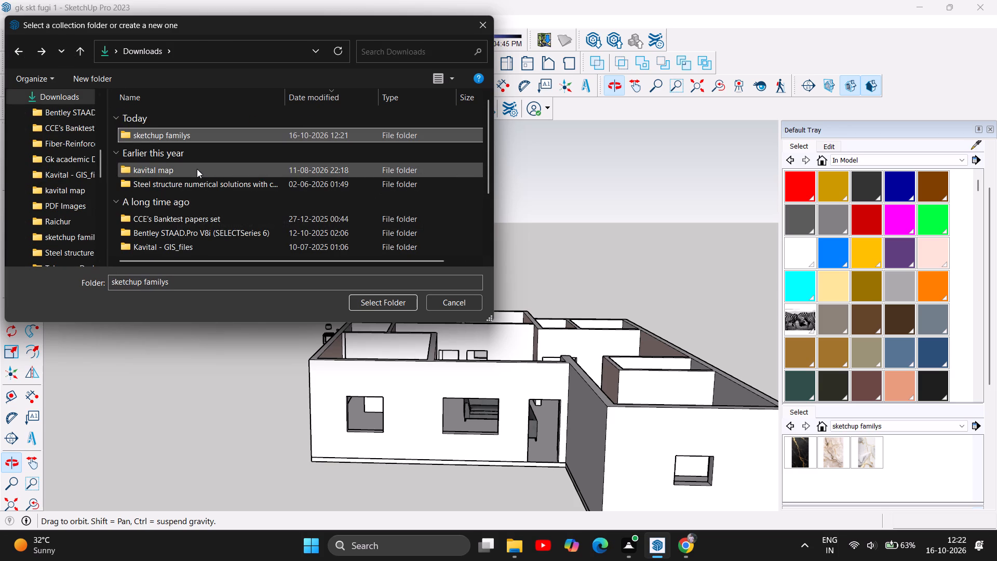
{"action": "scroll", "coordinate": [71, 118], "scroll_direction": "up", "scroll_amount": 2}
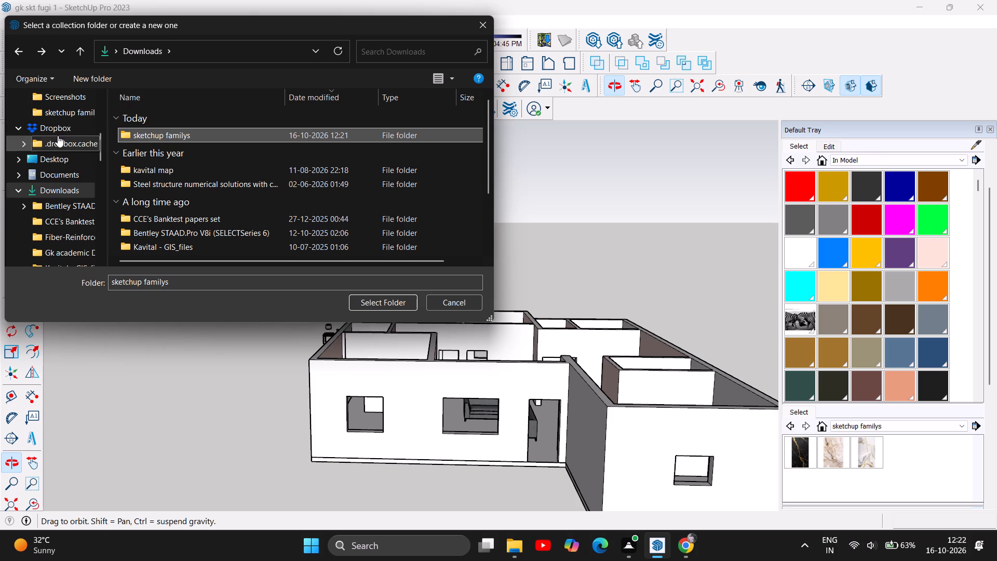
{"action": "double_click", "coordinate": [77, 113]}
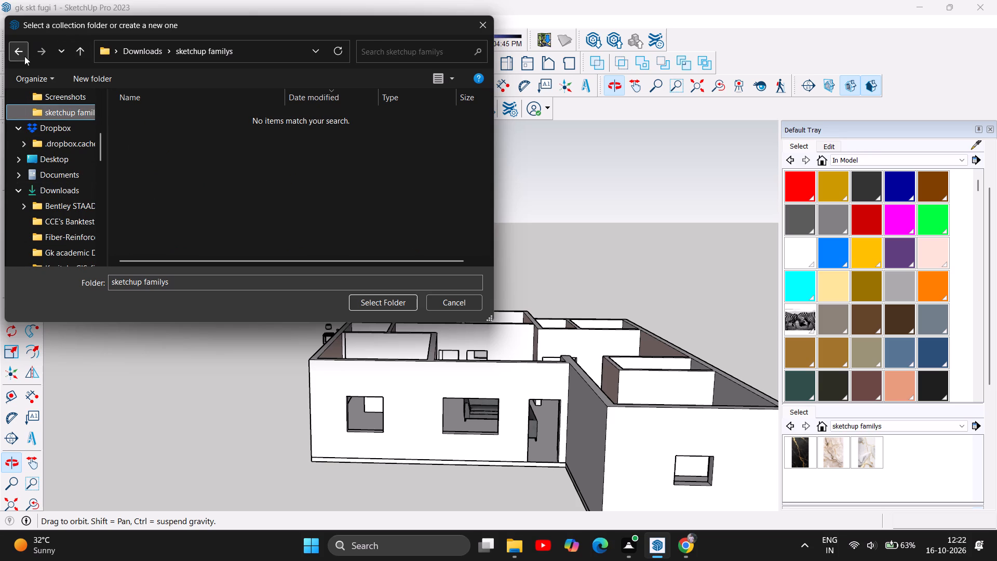
{"action": "left_click", "coordinate": [21, 53]}
{"action": "scroll", "coordinate": [137, 206], "scroll_direction": "down", "scroll_amount": 2}
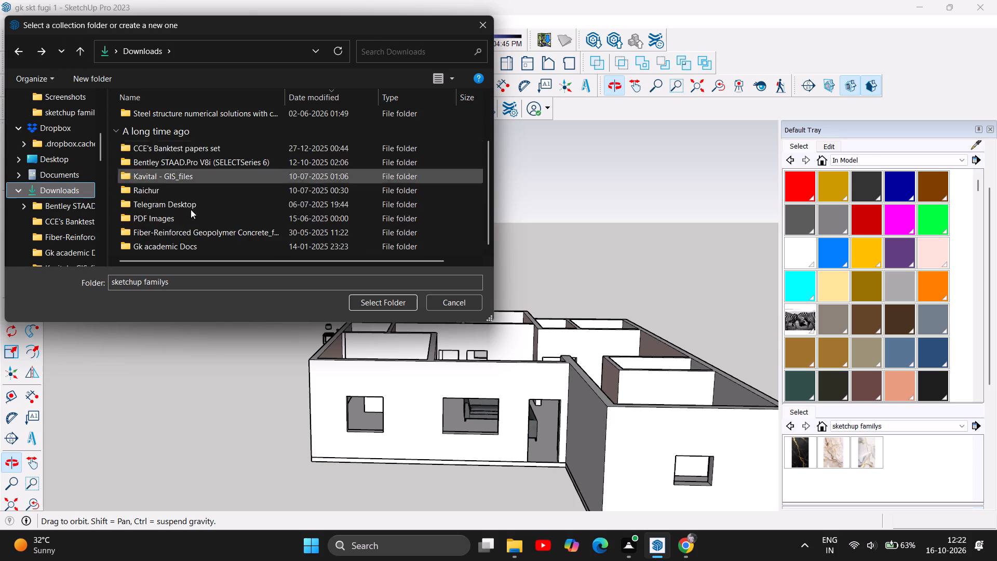
{"action": "scroll", "coordinate": [193, 221], "scroll_direction": "up", "scroll_amount": 4}
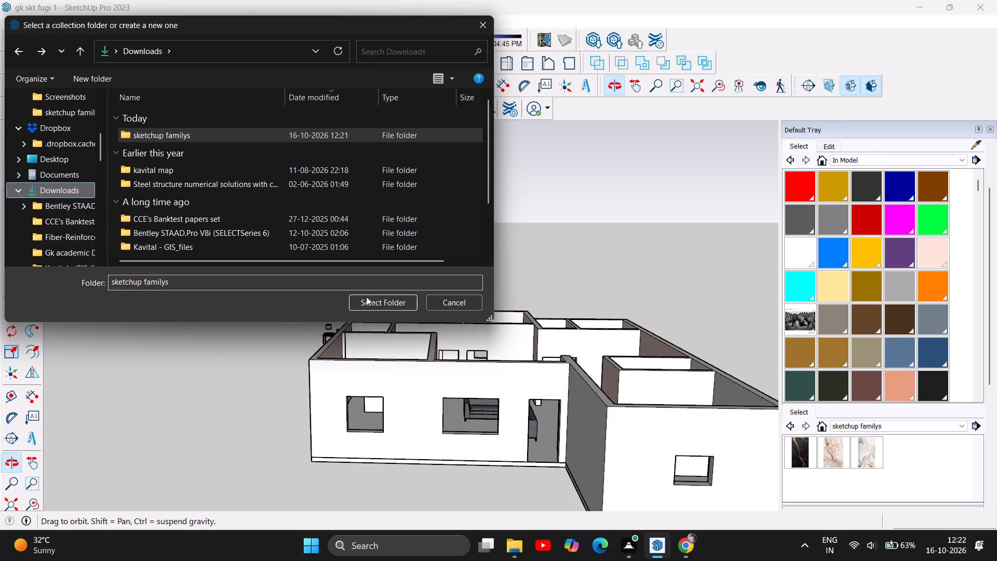
{"action": "left_click", "coordinate": [368, 298]}
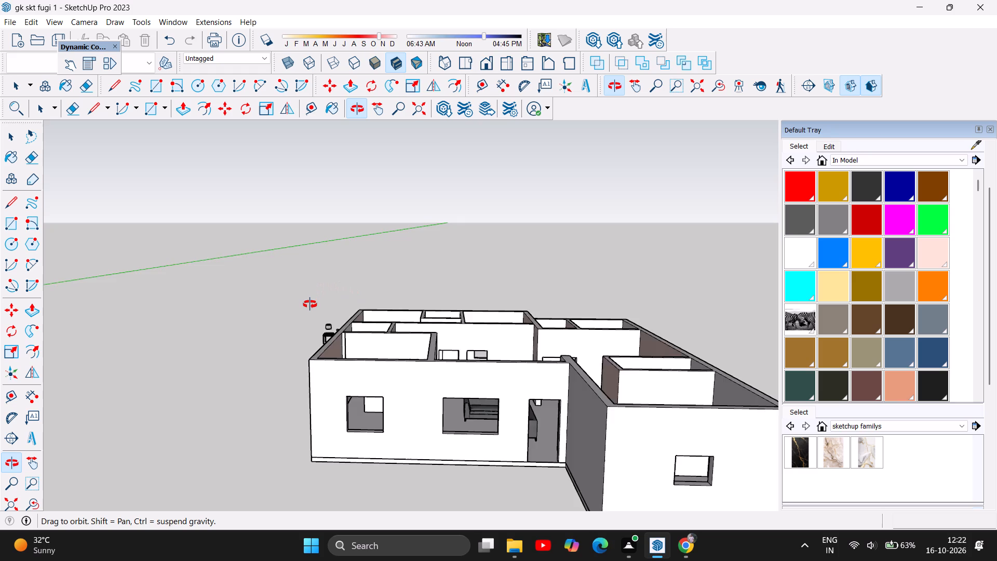
Search the 3D Warehouse for "doors" from the Components browser.
{"action": "scroll", "coordinate": [310, 304], "scroll_direction": "down", "scroll_amount": 11}
{"action": "scroll", "coordinate": [855, 471], "scroll_direction": "down", "scroll_amount": 1}
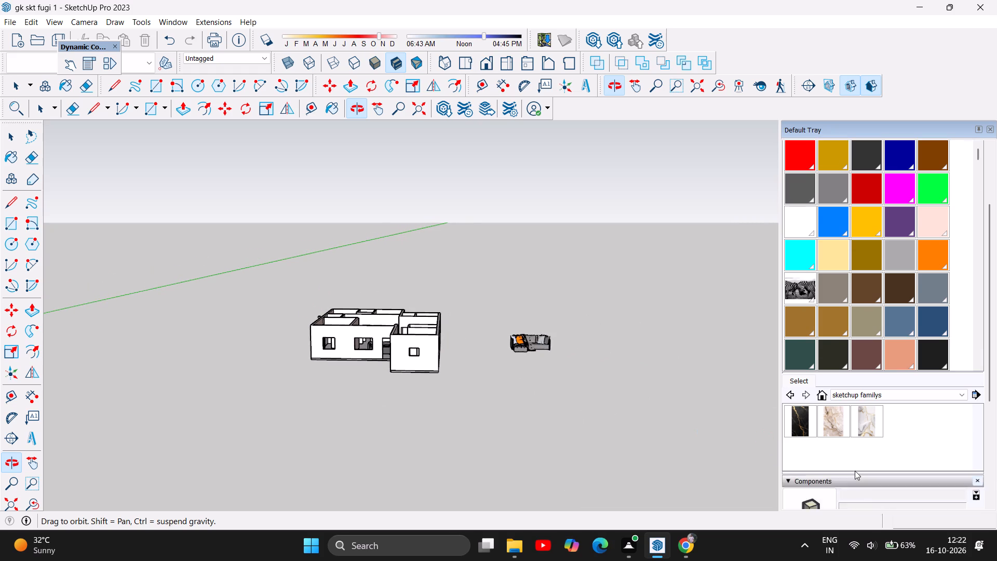
{"action": "scroll", "coordinate": [855, 471], "scroll_direction": "down", "scroll_amount": 3}
{"action": "scroll", "coordinate": [855, 411], "scroll_direction": "down", "scroll_amount": 3}
{"action": "left_click", "coordinate": [815, 345]}
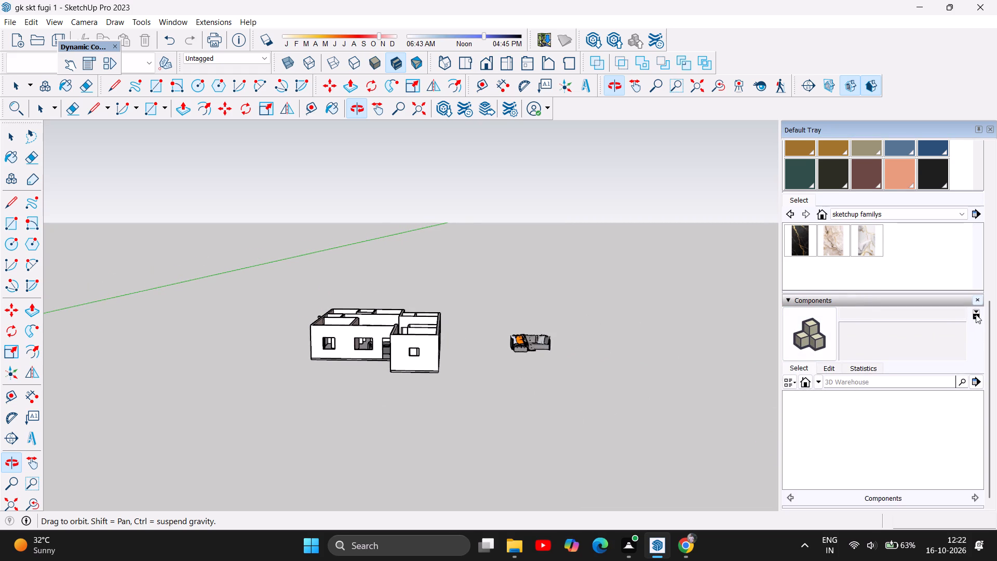
{"action": "left_click", "coordinate": [926, 391]}
{"action": "left_click", "coordinate": [880, 387]}
{"action": "scroll", "coordinate": [856, 386], "scroll_direction": "up", "scroll_amount": 2}
{"action": "scroll", "coordinate": [859, 423], "scroll_direction": "down", "scroll_amount": 2}
{"action": "key", "text": "d"}
{"action": "type", "text": "oo"}
{"action": "type", "text": "rs"}
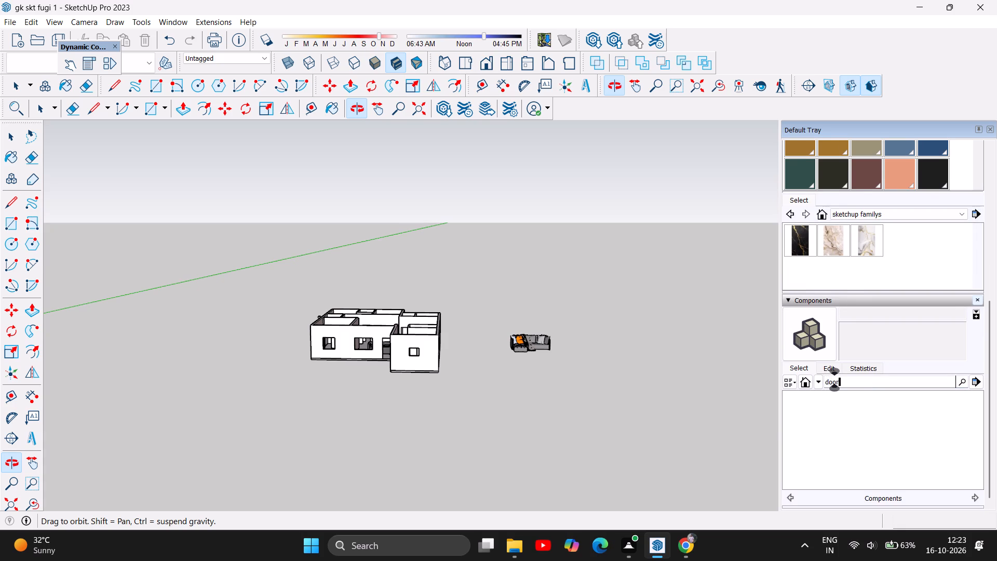
{"action": "left_click", "coordinate": [962, 380]}
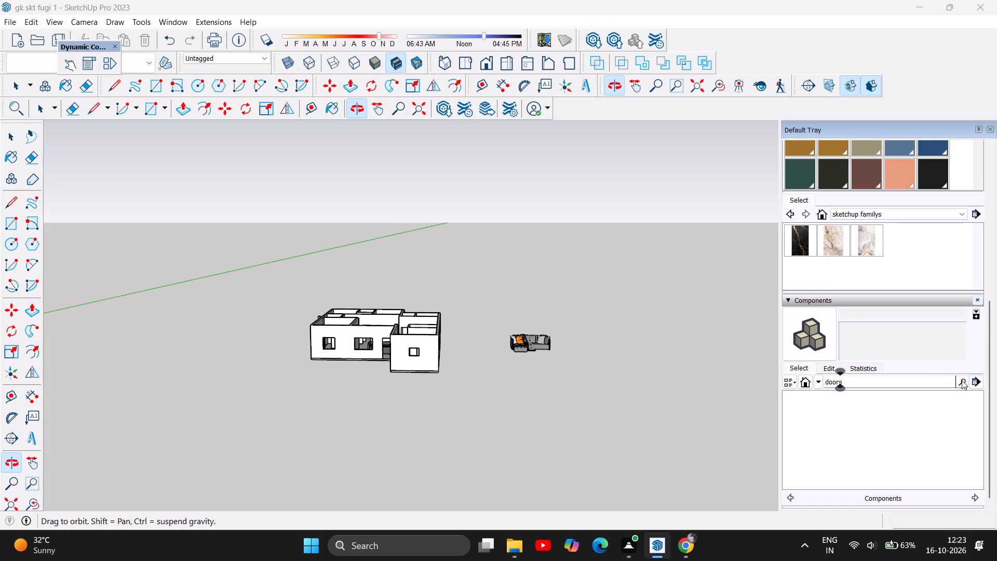
Browse the first four pages of door search results for a model that suits the house.
{"action": "scroll", "coordinate": [914, 395], "scroll_direction": "down", "scroll_amount": 1}
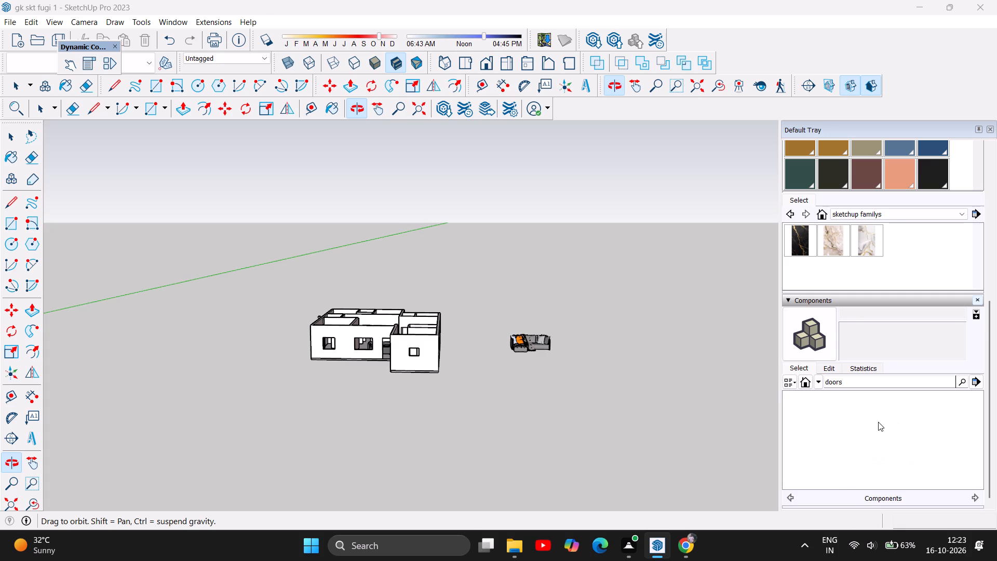
{"action": "scroll", "coordinate": [878, 422], "scroll_direction": "down", "scroll_amount": 1}
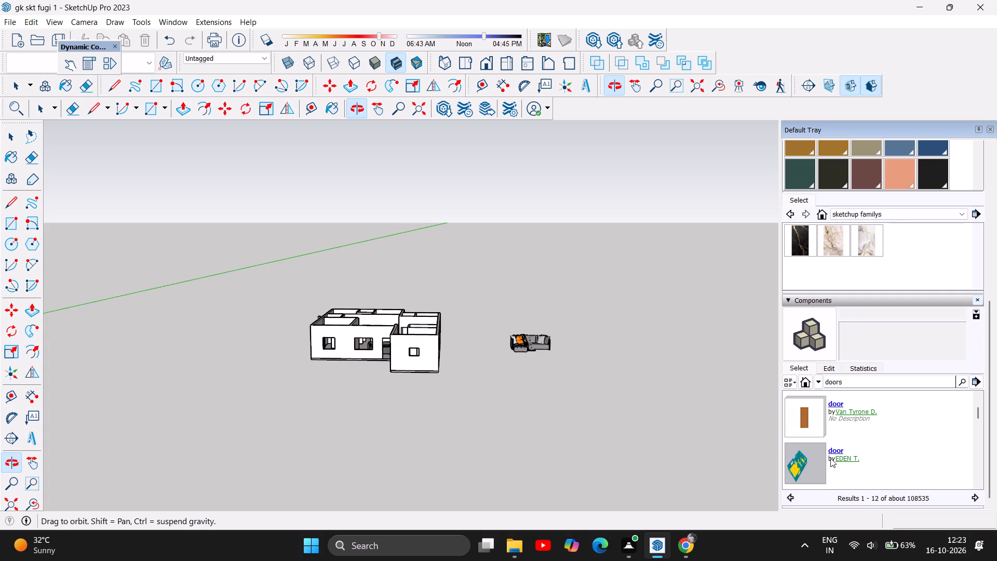
{"action": "scroll", "coordinate": [830, 458], "scroll_direction": "down", "scroll_amount": 5}
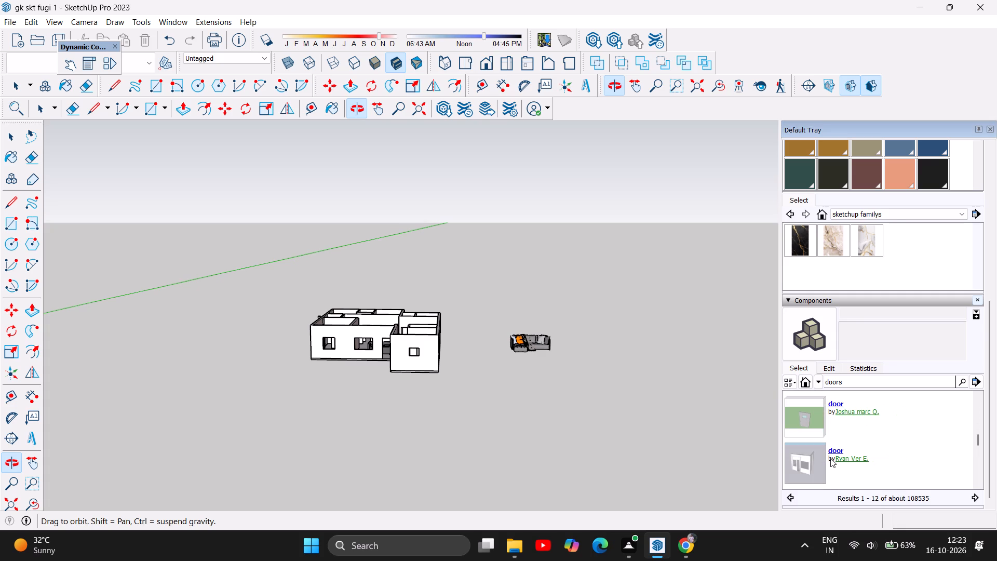
{"action": "scroll", "coordinate": [830, 458], "scroll_direction": "down", "scroll_amount": 6}
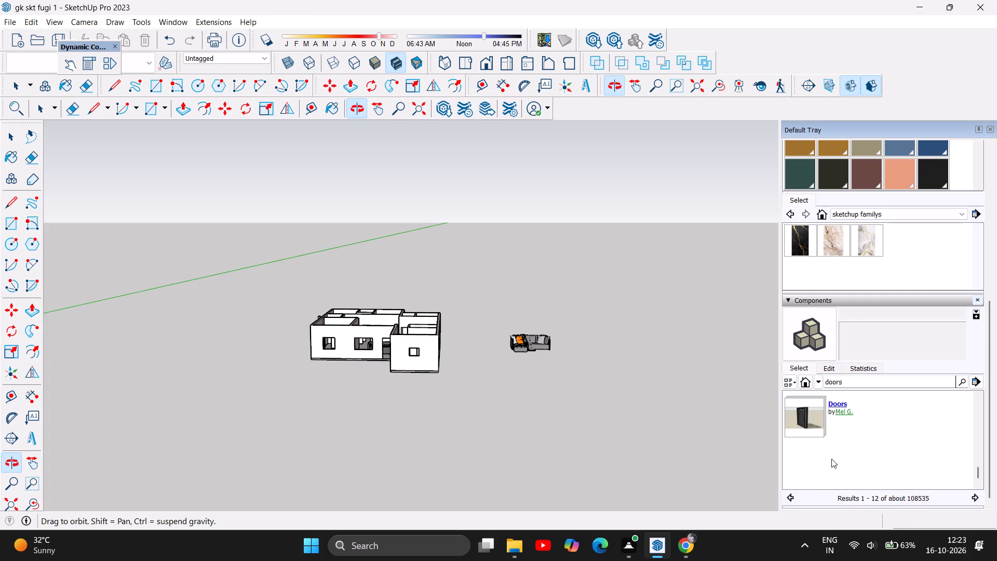
{"action": "scroll", "coordinate": [831, 459], "scroll_direction": "down", "scroll_amount": 3}
{"action": "scroll", "coordinate": [862, 448], "scroll_direction": "up", "scroll_amount": 4}
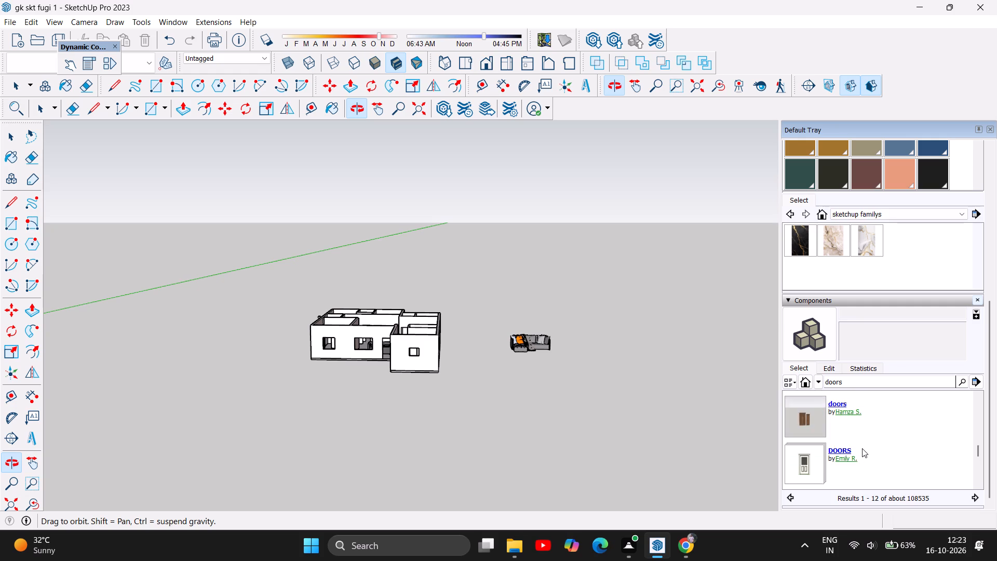
{"action": "scroll", "coordinate": [862, 448], "scroll_direction": "up", "scroll_amount": 2}
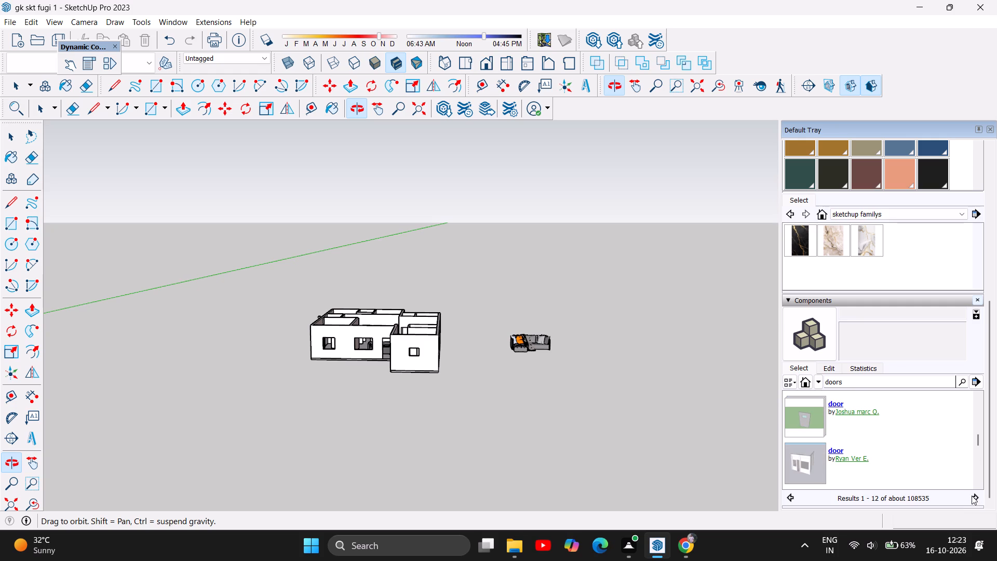
{"action": "left_click", "coordinate": [973, 496]}
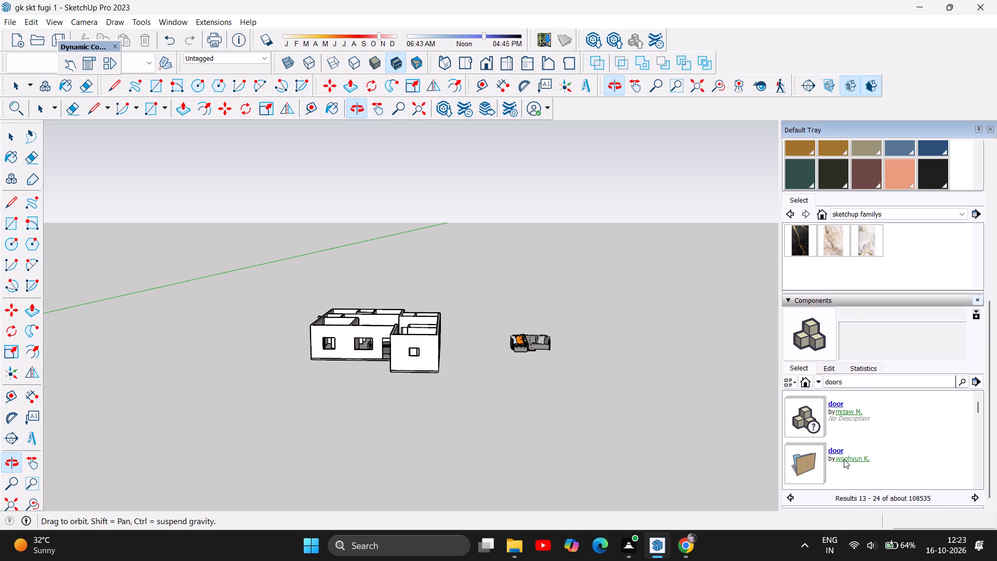
{"action": "scroll", "coordinate": [844, 459], "scroll_direction": "down", "scroll_amount": 8}
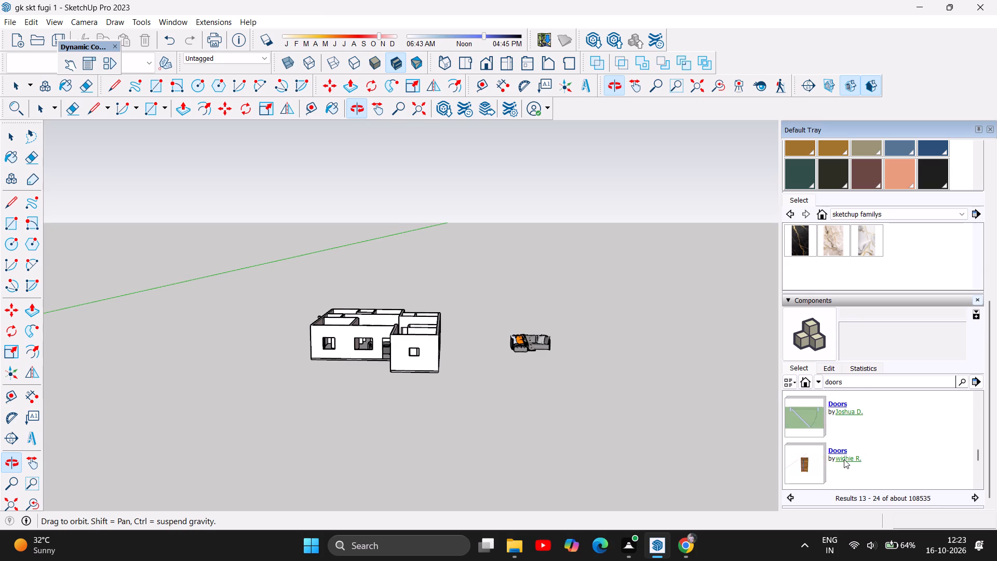
{"action": "scroll", "coordinate": [844, 459], "scroll_direction": "down", "scroll_amount": 4}
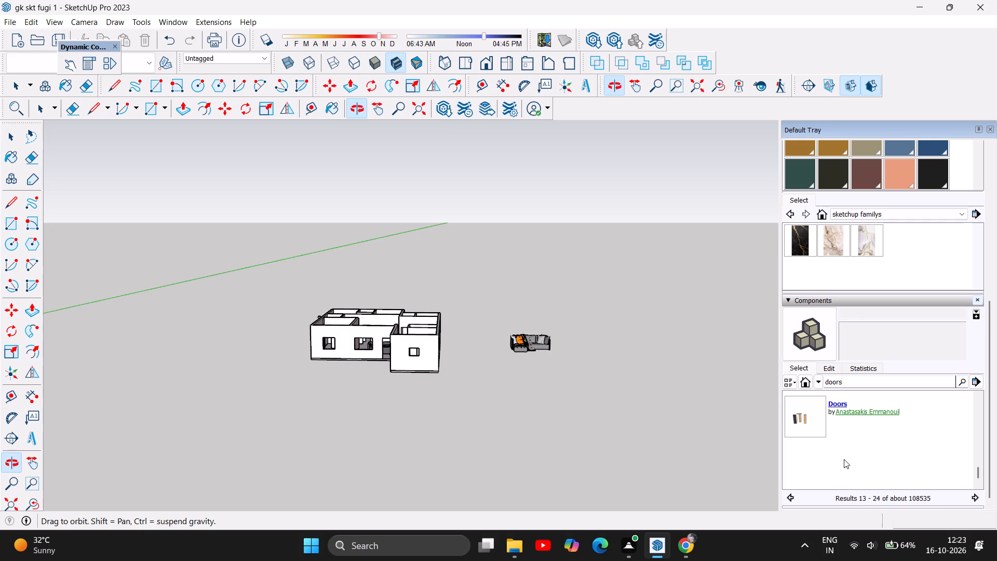
{"action": "scroll", "coordinate": [844, 459], "scroll_direction": "down", "scroll_amount": 2}
{"action": "left_click", "coordinate": [973, 498]}
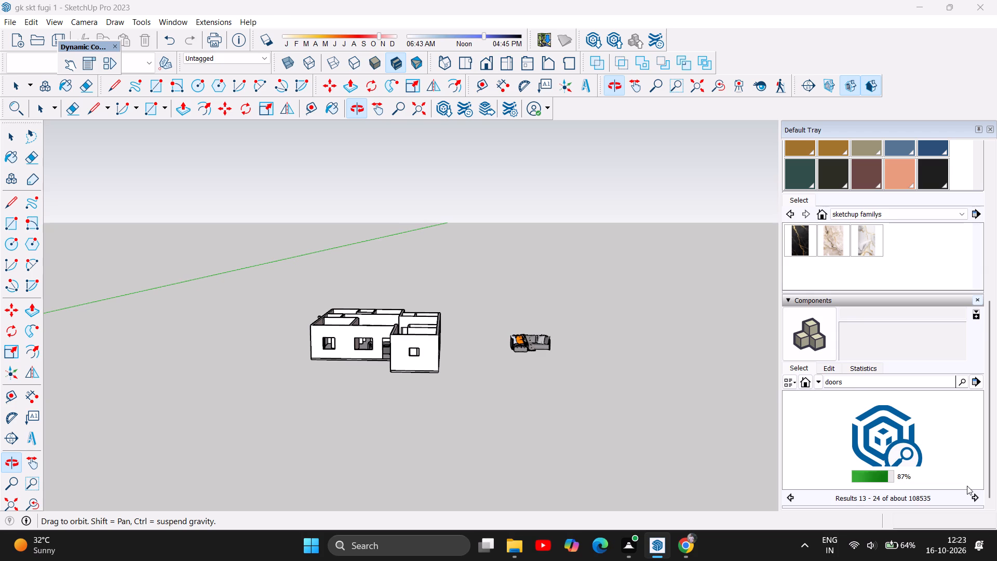
{"action": "scroll", "coordinate": [899, 472], "scroll_direction": "down", "scroll_amount": 3}
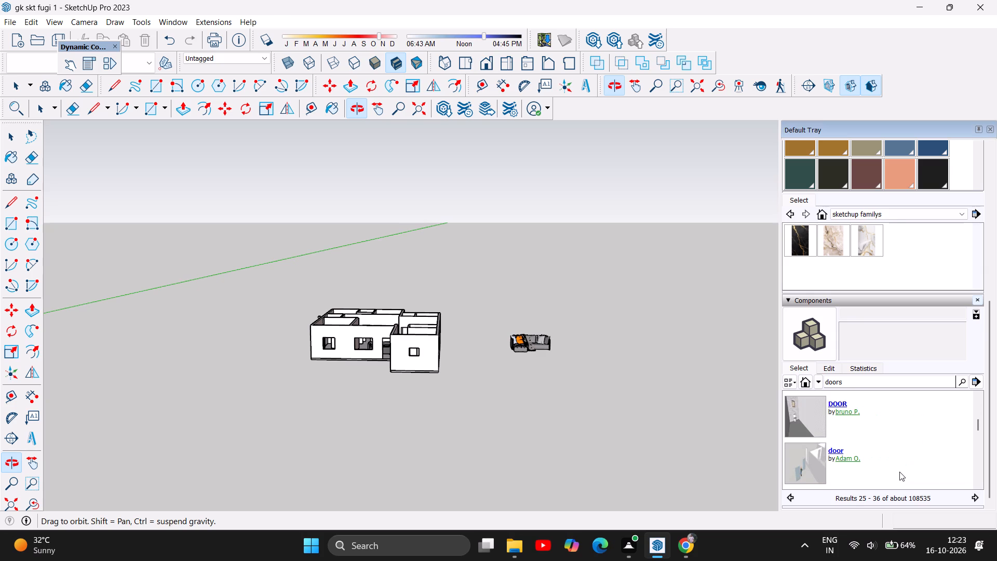
{"action": "scroll", "coordinate": [884, 454], "scroll_direction": "down", "scroll_amount": 7}
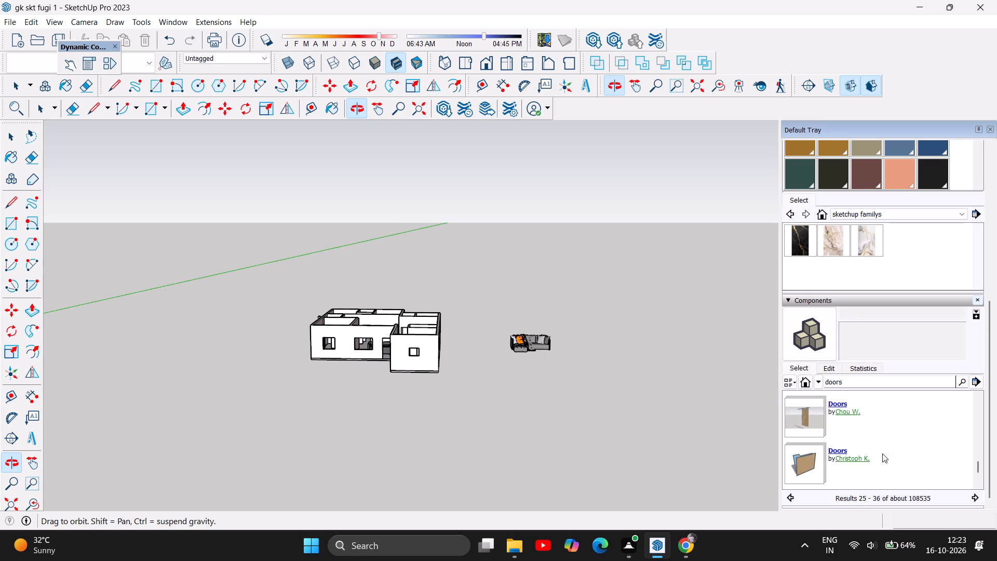
{"action": "scroll", "coordinate": [882, 453], "scroll_direction": "down", "scroll_amount": 4}
{"action": "right_click_drag", "start_coordinate": [939, 483], "coordinate": [957, 500]}
{"action": "left_click", "coordinate": [974, 498]}
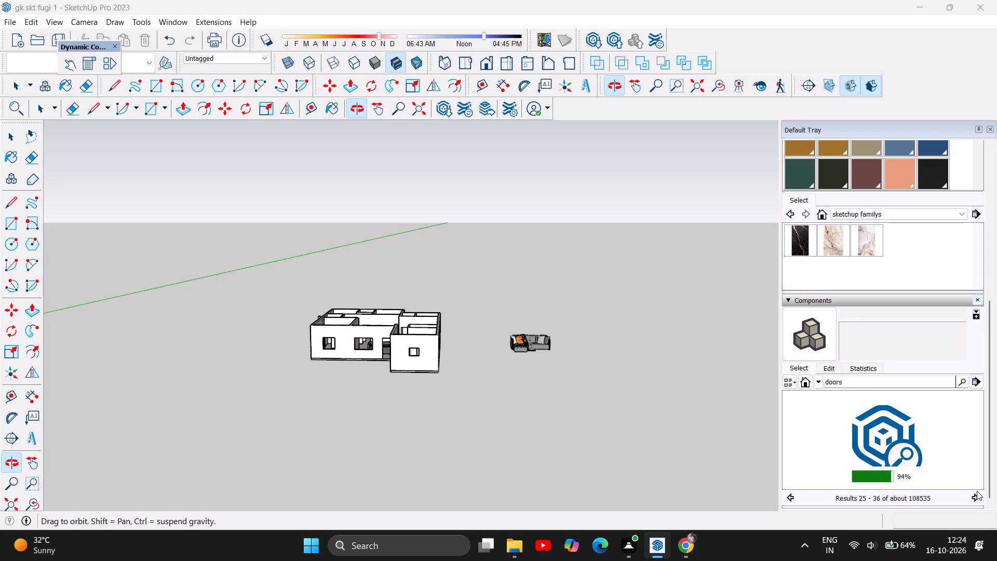
{"action": "scroll", "coordinate": [908, 468], "scroll_direction": "down", "scroll_amount": 1}
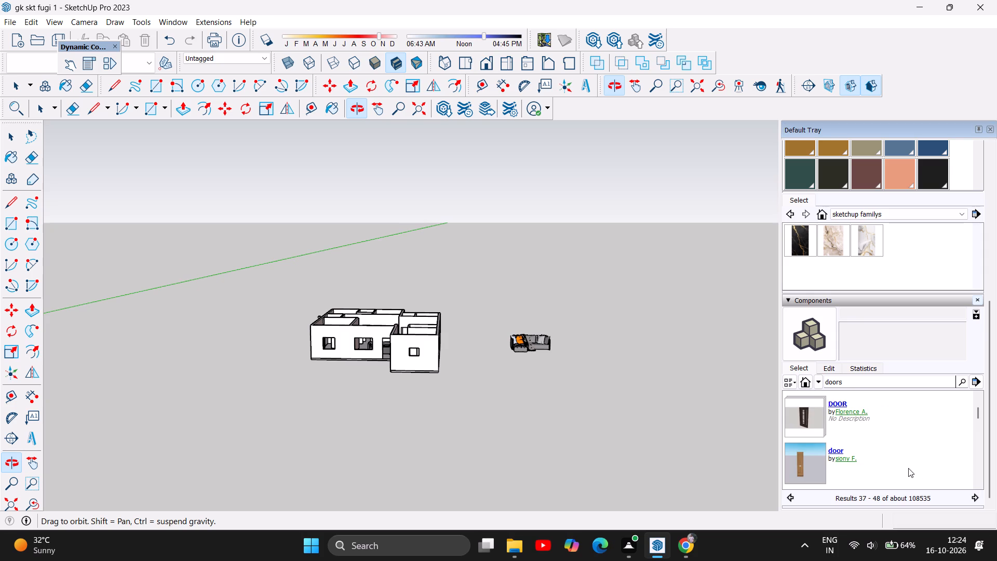
Open a door collection from the search results and download its "Door 3" model.
{"action": "left_click", "coordinate": [812, 412]}
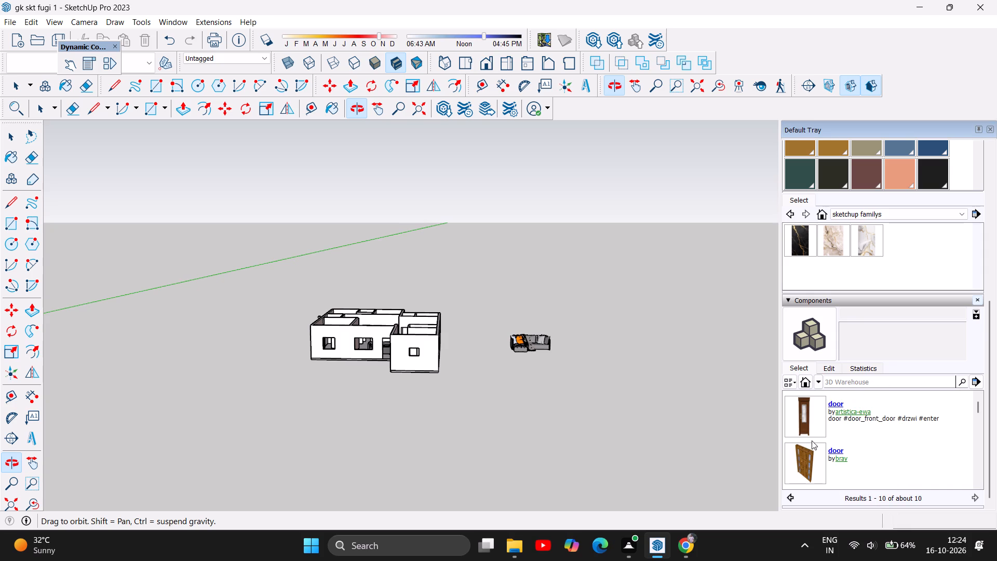
{"action": "scroll", "coordinate": [812, 442], "scroll_direction": "down", "scroll_amount": 5}
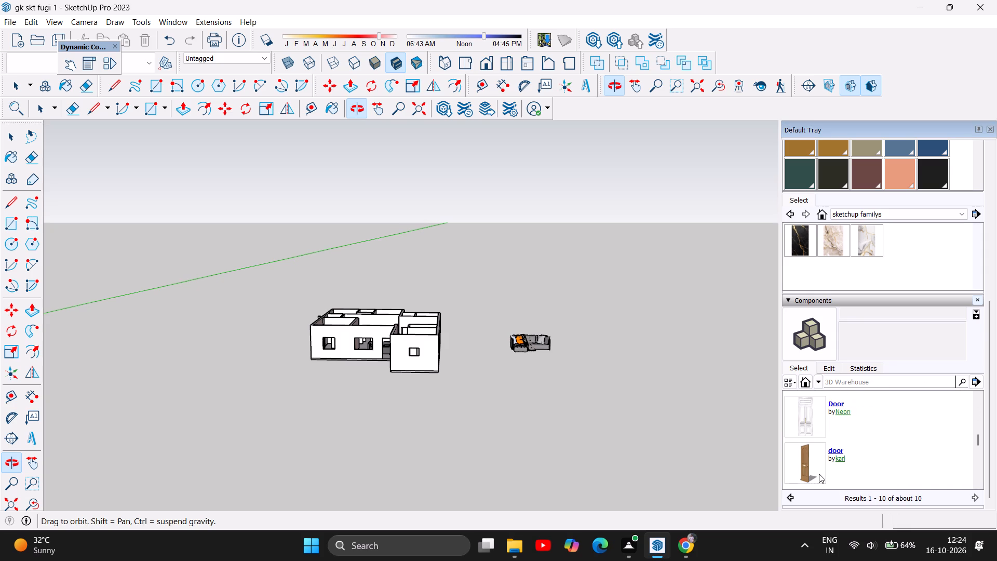
{"action": "scroll", "coordinate": [819, 474], "scroll_direction": "down", "scroll_amount": 5}
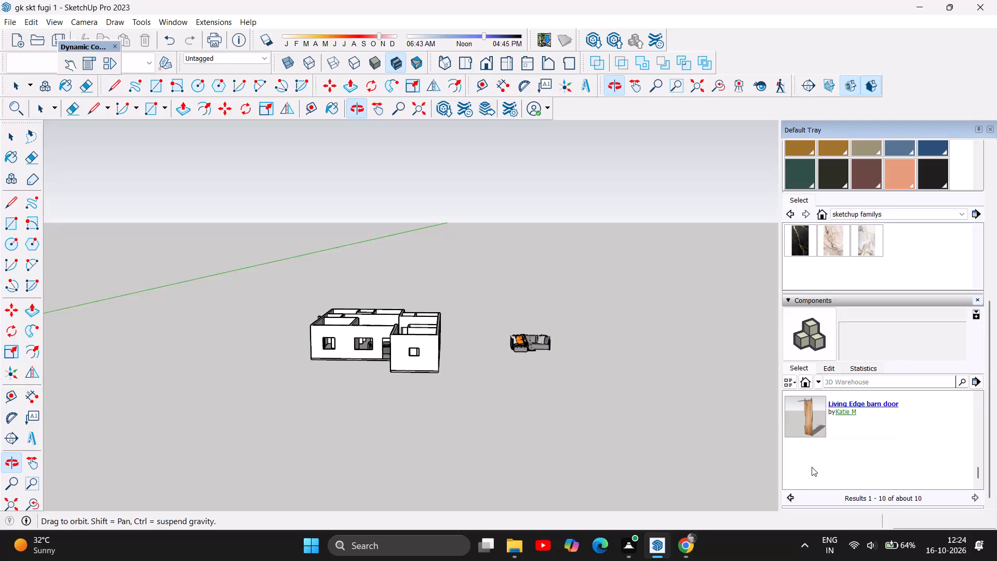
{"action": "scroll", "coordinate": [821, 450], "scroll_direction": "up", "scroll_amount": 2}
{"action": "left_click", "coordinate": [815, 426]}
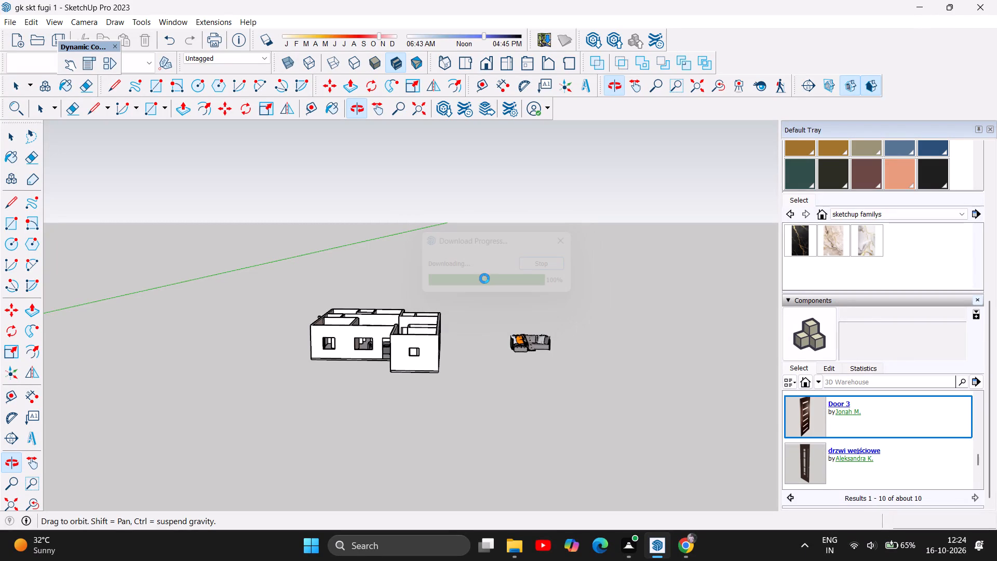
Place the downloaded "Door 3" component on the empty ground beyond the sofa, away from the house.
{"action": "left_click", "coordinate": [810, 326]}
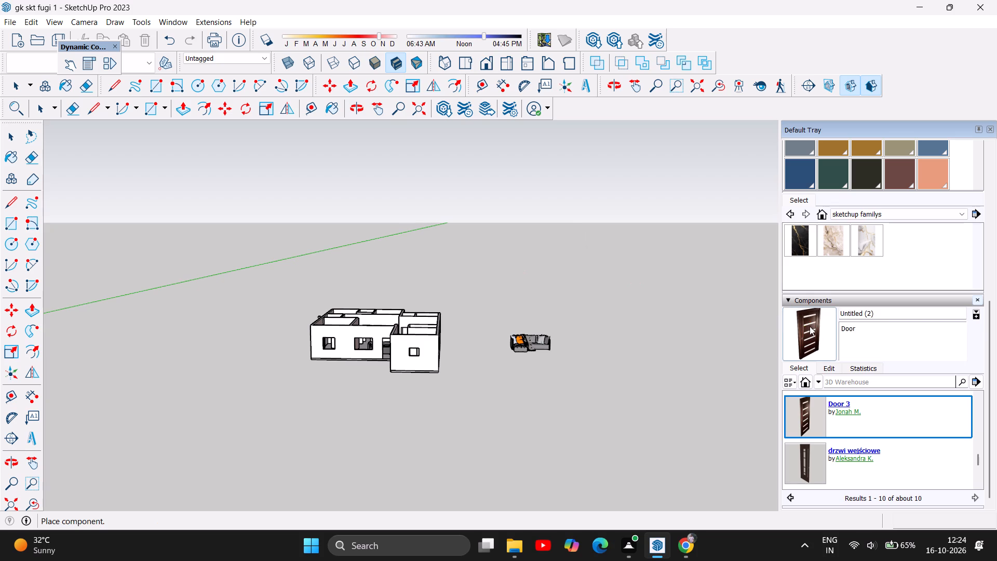
{"action": "left_click_drag", "start_coordinate": [804, 329], "coordinate": [716, 316]}
{"action": "left_click", "coordinate": [716, 316]}
{"action": "left_click", "coordinate": [861, 313]}
{"action": "scroll", "coordinate": [987, 355], "scroll_direction": "up", "scroll_amount": 2}
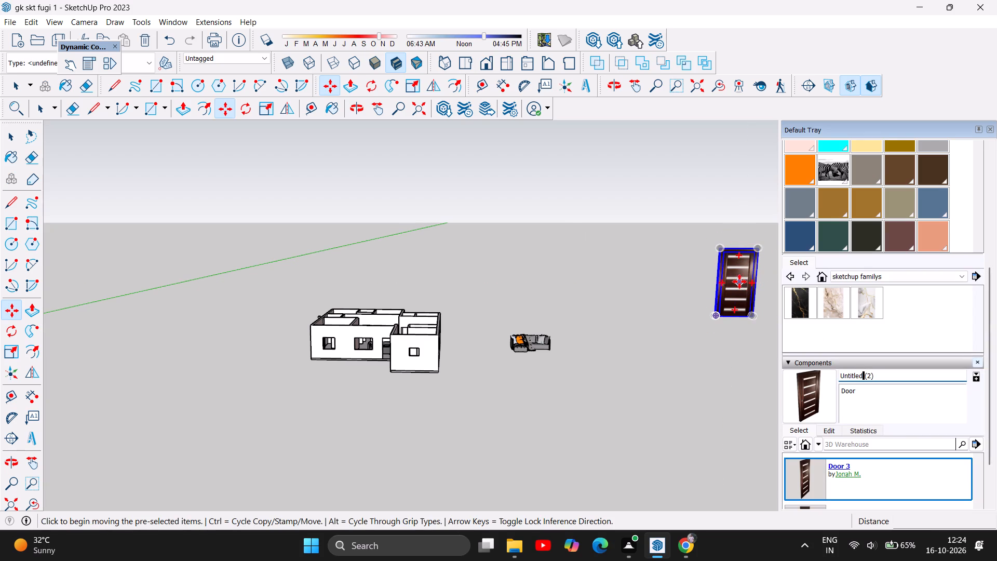
Move the placed door about 13' 8" toward the sofa, and shift it about another 3" by its bottom corner.
{"action": "left_click_drag", "start_coordinate": [743, 282], "coordinate": [622, 365]}
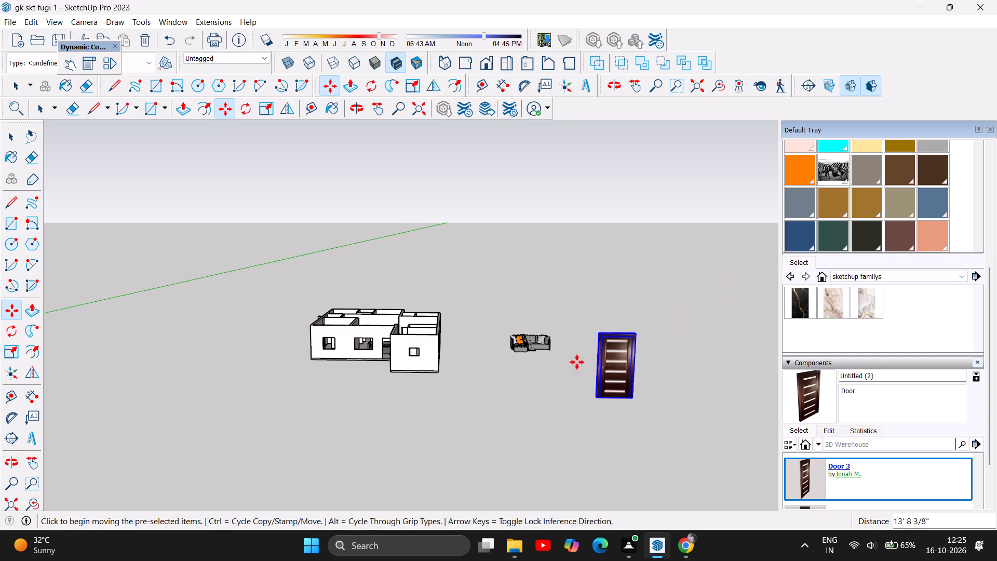
{"action": "scroll", "coordinate": [615, 338], "scroll_direction": "up", "scroll_amount": 4}
{"action": "scroll", "coordinate": [631, 391], "scroll_direction": "up", "scroll_amount": 5}
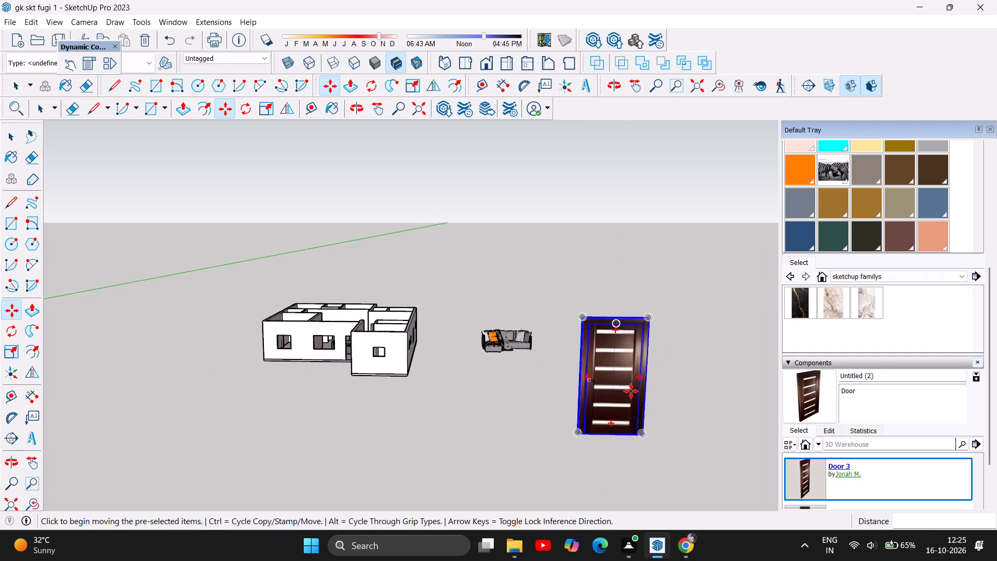
{"action": "scroll", "coordinate": [636, 403], "scroll_direction": "up", "scroll_amount": 5}
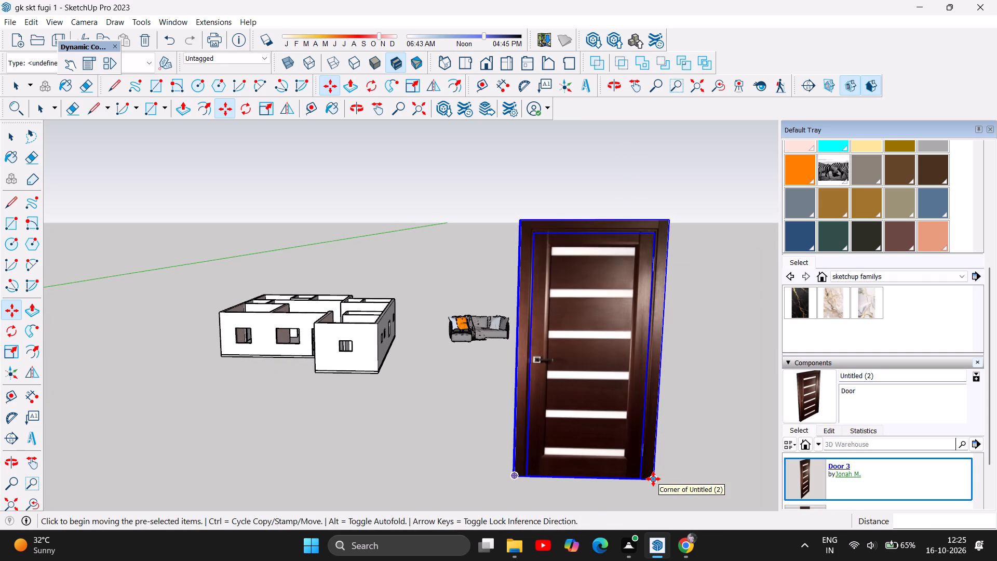
{"action": "left_click", "coordinate": [653, 479]}
{"action": "left_click", "coordinate": [660, 471]}
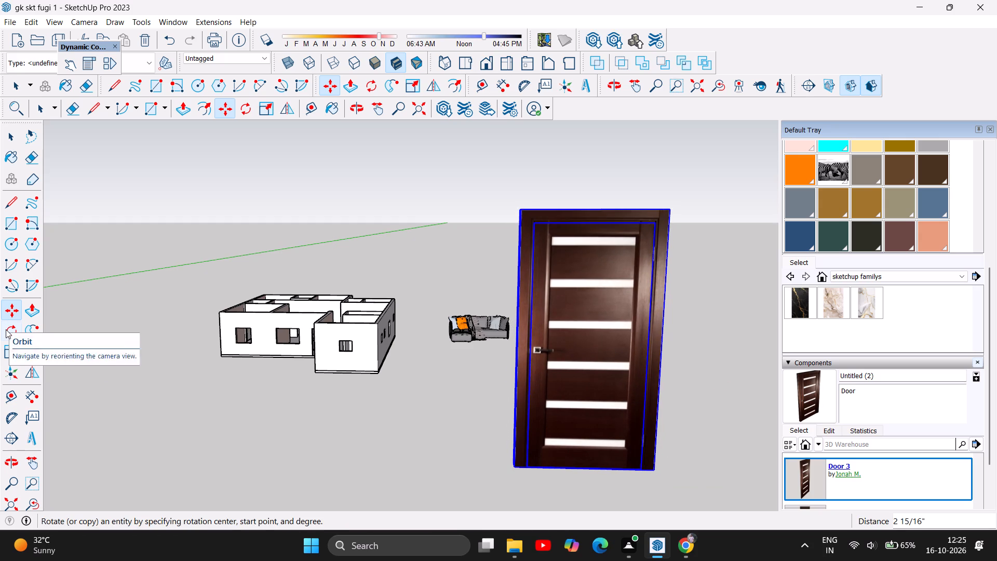
Scale the door down uniformly from its top corner to roughly a quarter of its size.
{"action": "double_click", "coordinate": [12, 344]}
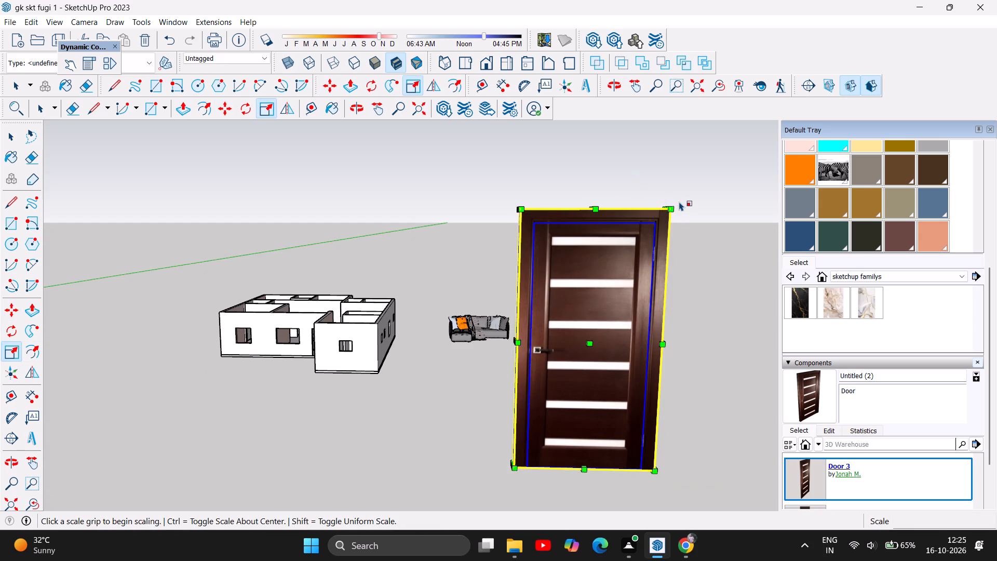
{"action": "left_click_drag", "start_coordinate": [674, 208], "coordinate": [655, 226]}
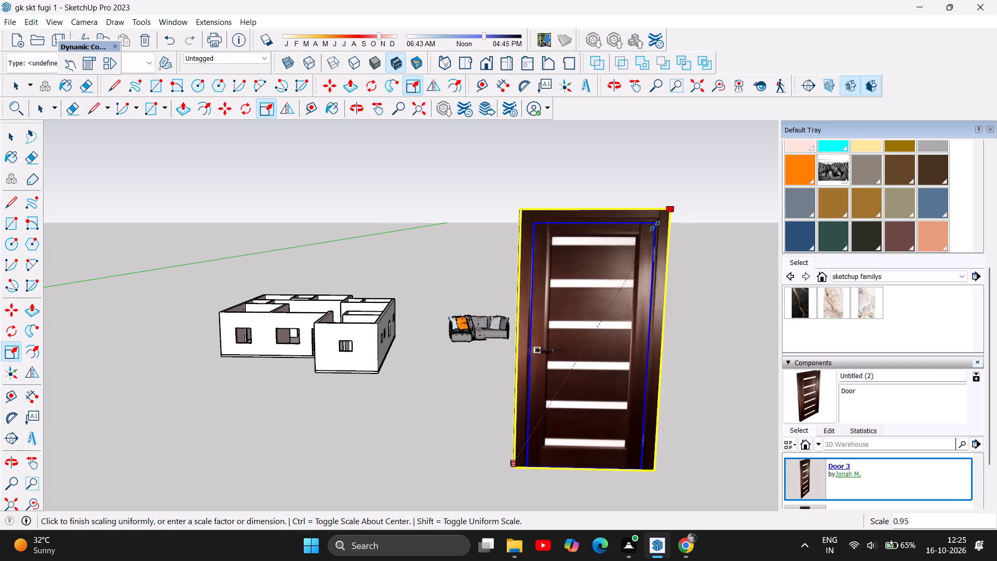
{"action": "left_click_drag", "start_coordinate": [655, 226], "coordinate": [528, 401]}
Move the scaled-down door about 15' 3" from its spot near the sofa toward the house.
{"action": "left_click", "coordinate": [325, 86]}
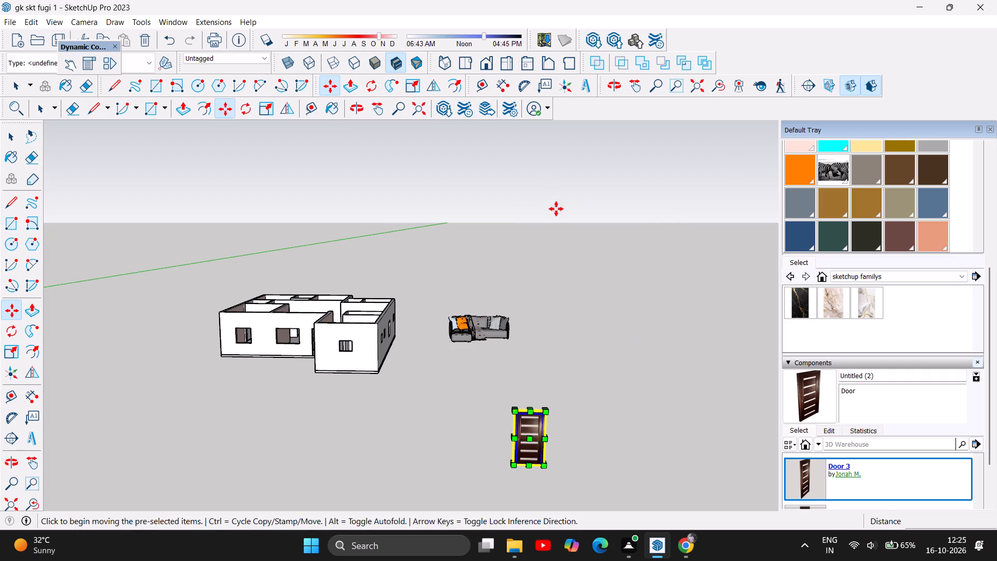
{"action": "left_click", "coordinate": [536, 426]}
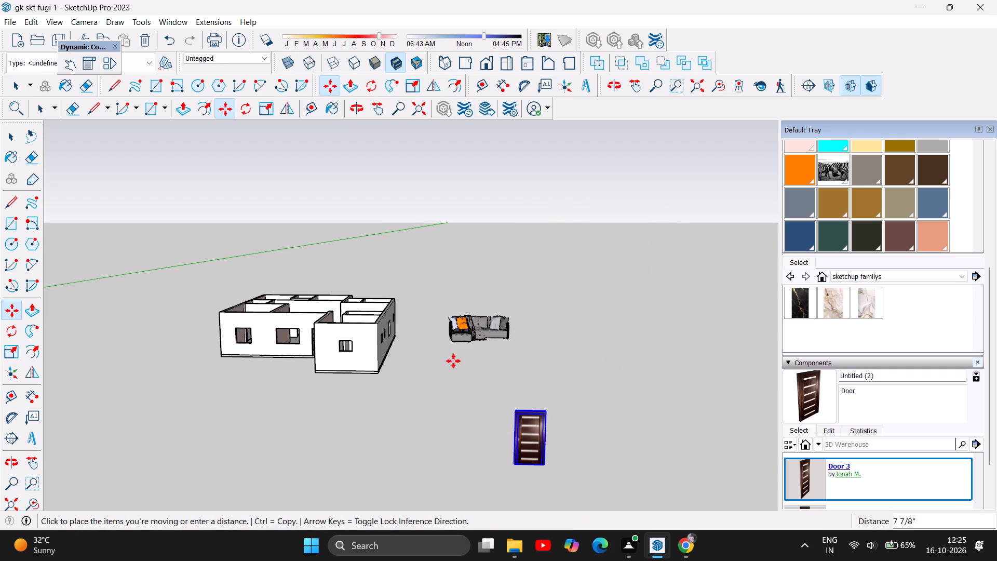
{"action": "scroll", "coordinate": [318, 227], "scroll_direction": "up", "scroll_amount": 2}
{"action": "scroll", "coordinate": [289, 282], "scroll_direction": "up", "scroll_amount": 5}
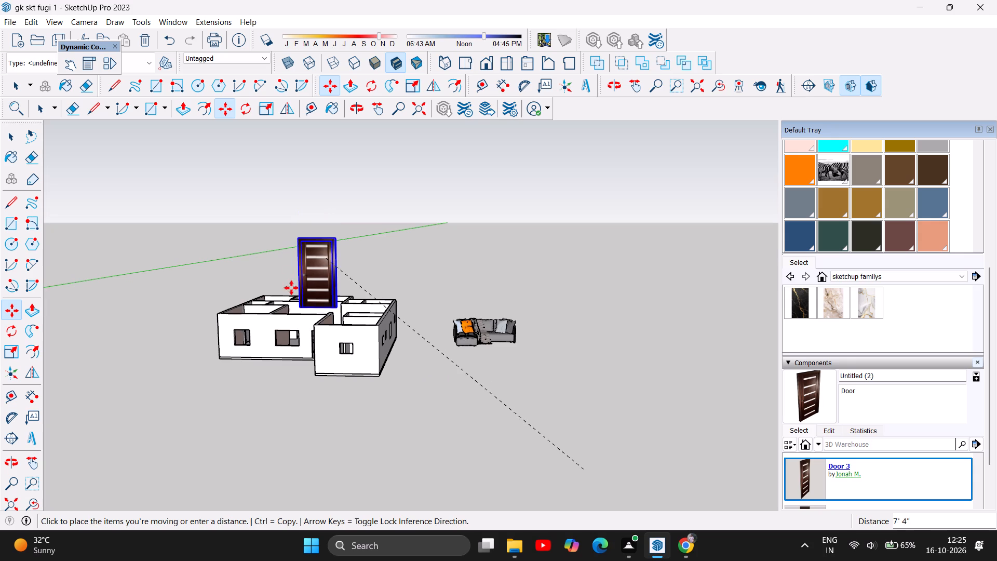
{"action": "scroll", "coordinate": [291, 288], "scroll_direction": "up", "scroll_amount": 14}
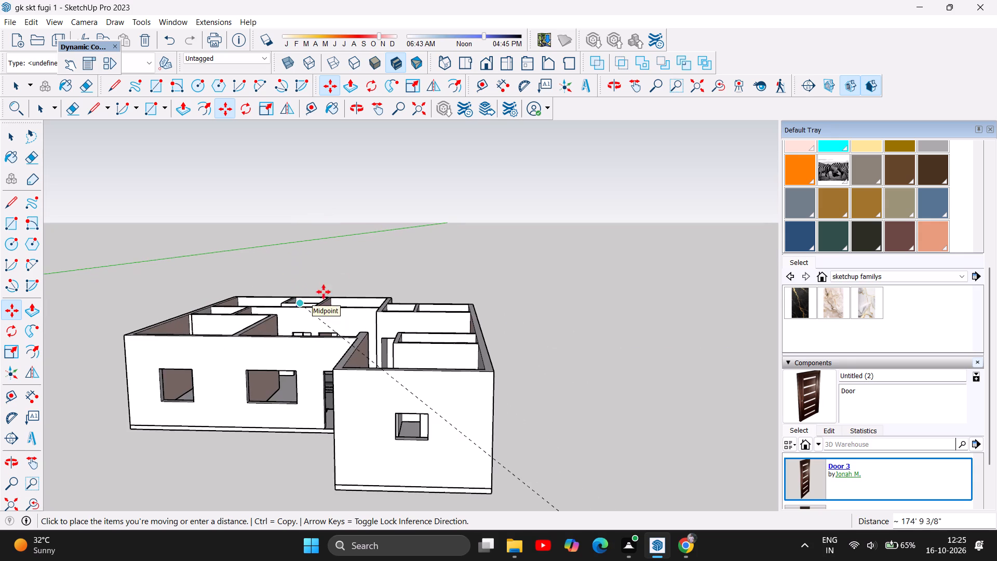
{"action": "left_click", "coordinate": [384, 242]}
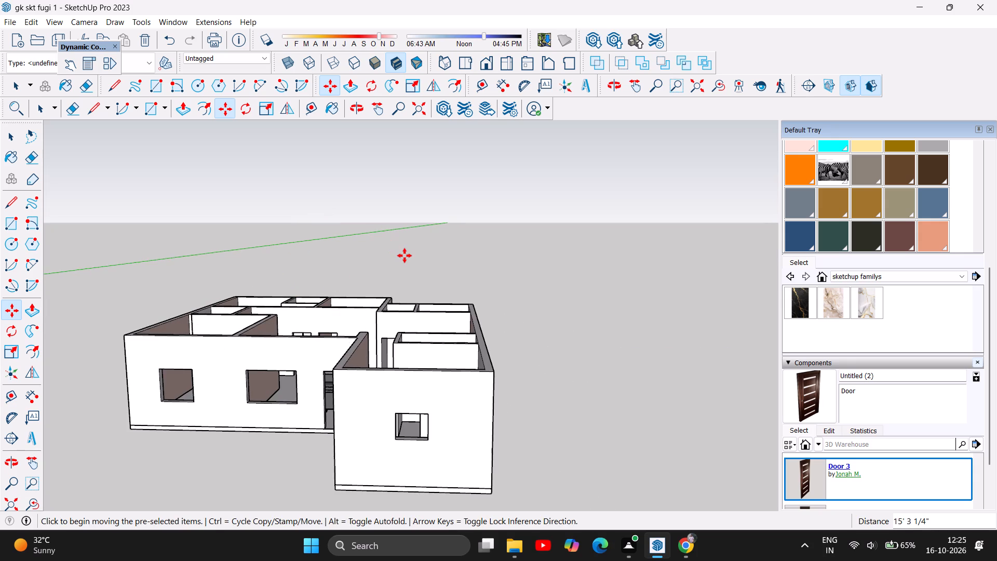
{"action": "left_click", "coordinate": [427, 256]}
Browse the remaining door models in the 3D Warehouse results list.
{"action": "left_click", "coordinate": [361, 112]}
{"action": "left_click_drag", "start_coordinate": [503, 252], "coordinate": [511, 429]}
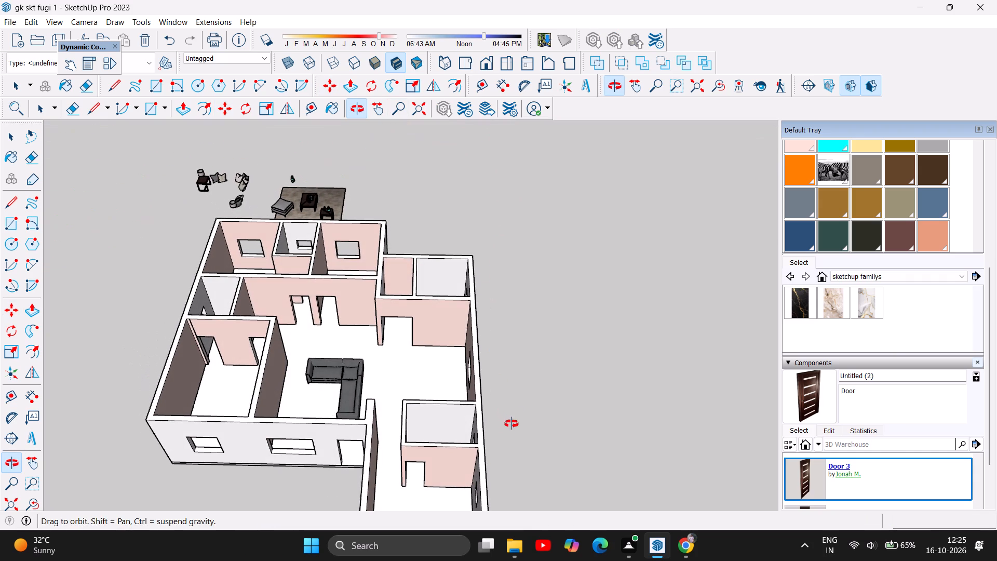
{"action": "left_click_drag", "start_coordinate": [470, 191], "coordinate": [497, 181]}
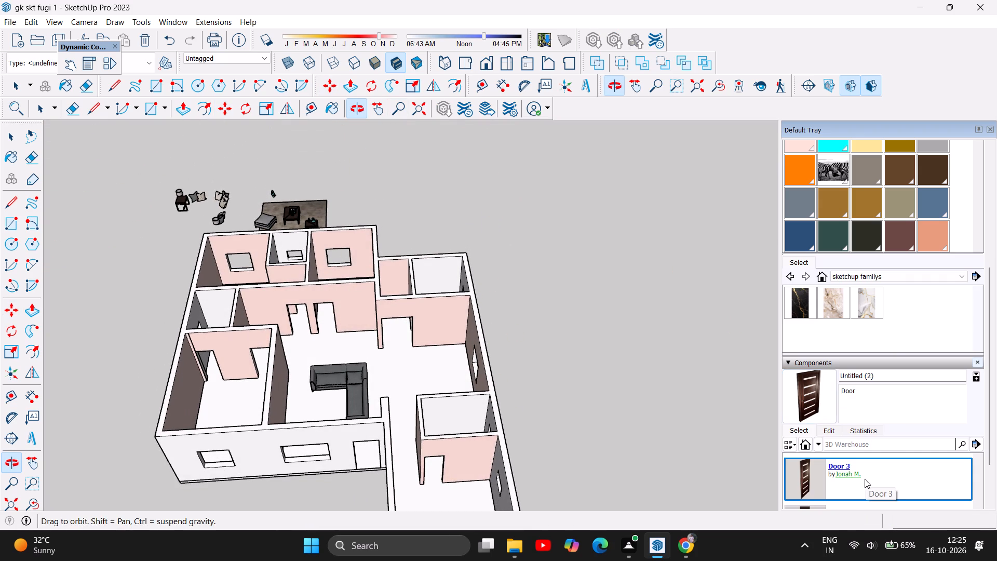
{"action": "scroll", "coordinate": [864, 473], "scroll_direction": "down", "scroll_amount": 5}
{"action": "scroll", "coordinate": [864, 477], "scroll_direction": "up", "scroll_amount": 1}
{"action": "right_click", "coordinate": [833, 471]}
{"action": "scroll", "coordinate": [832, 470], "scroll_direction": "down", "scroll_amount": 1}
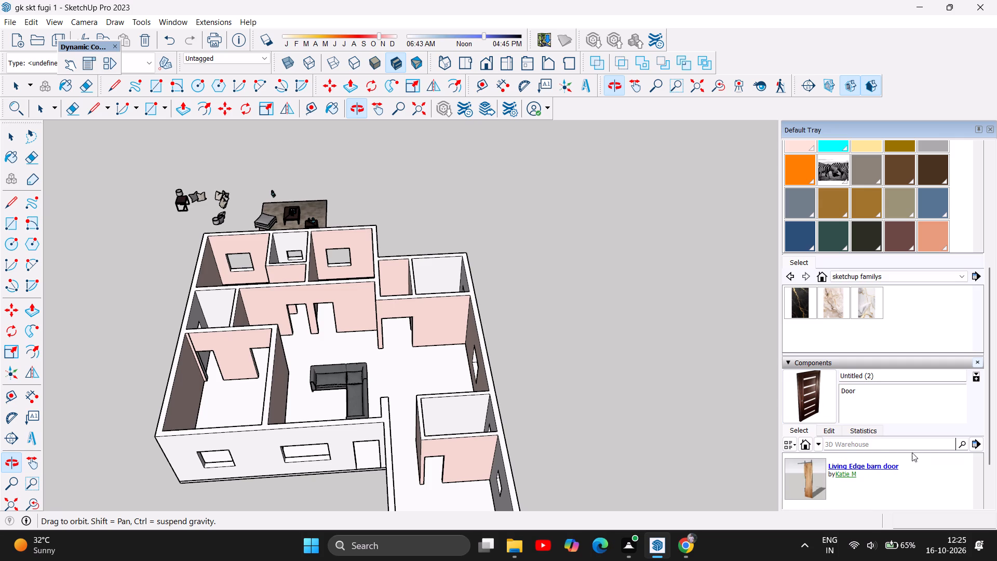
{"action": "scroll", "coordinate": [909, 458], "scroll_direction": "down", "scroll_amount": 2}
Look through the In Model materials for a suitable texture and inspect Material~28.
{"action": "left_click", "coordinate": [803, 314]}
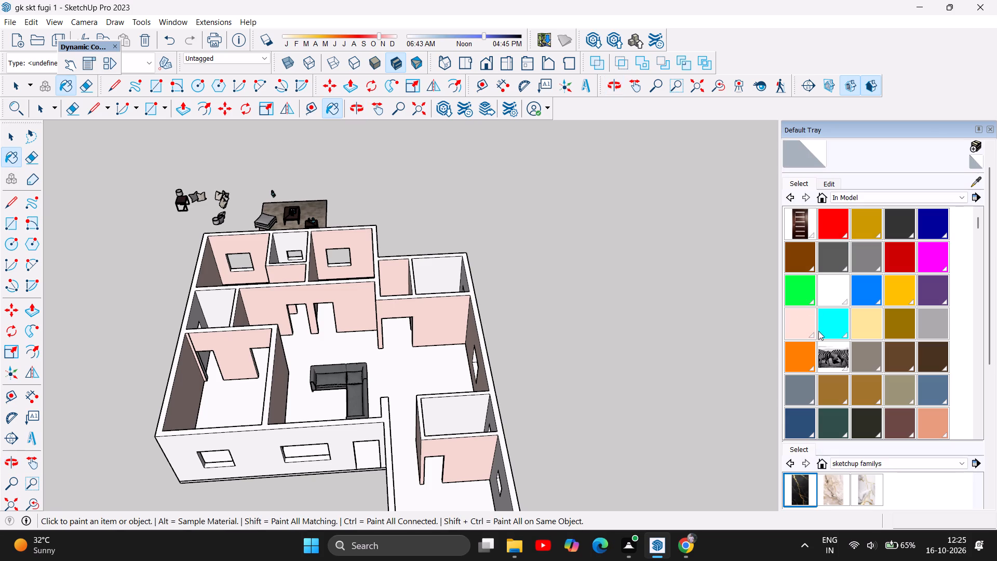
{"action": "scroll", "coordinate": [840, 322], "scroll_direction": "up", "scroll_amount": 2}
{"action": "scroll", "coordinate": [874, 415], "scroll_direction": "down", "scroll_amount": 8}
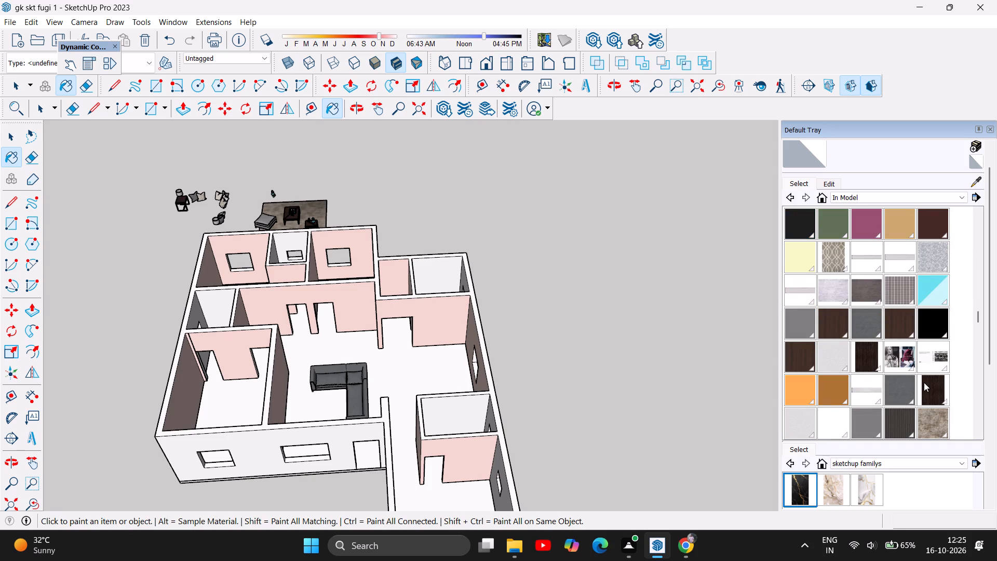
{"action": "scroll", "coordinate": [924, 382], "scroll_direction": "down", "scroll_amount": 1}
{"action": "left_click", "coordinate": [941, 330]}
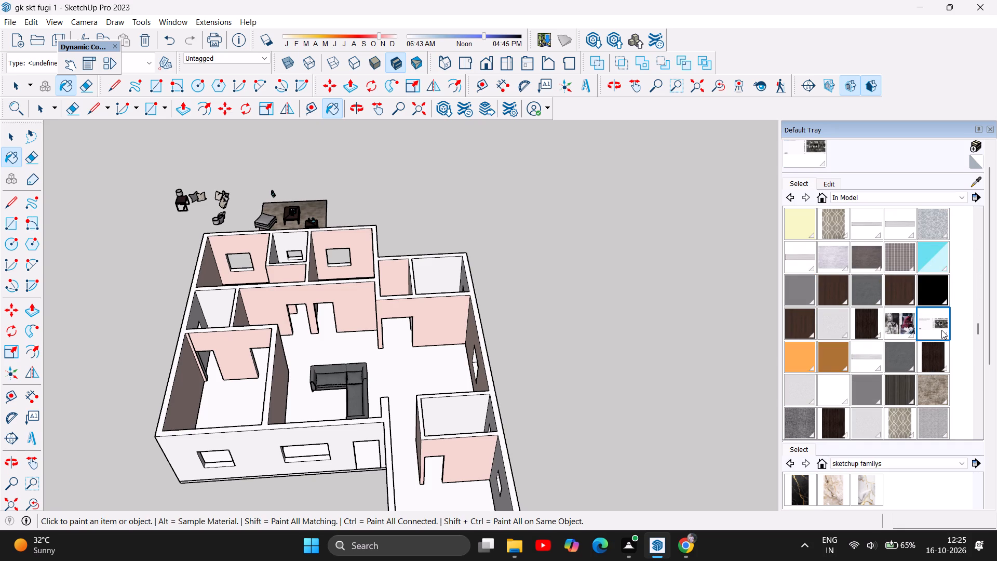
{"action": "scroll", "coordinate": [813, 148], "scroll_direction": "up", "scroll_amount": 3}
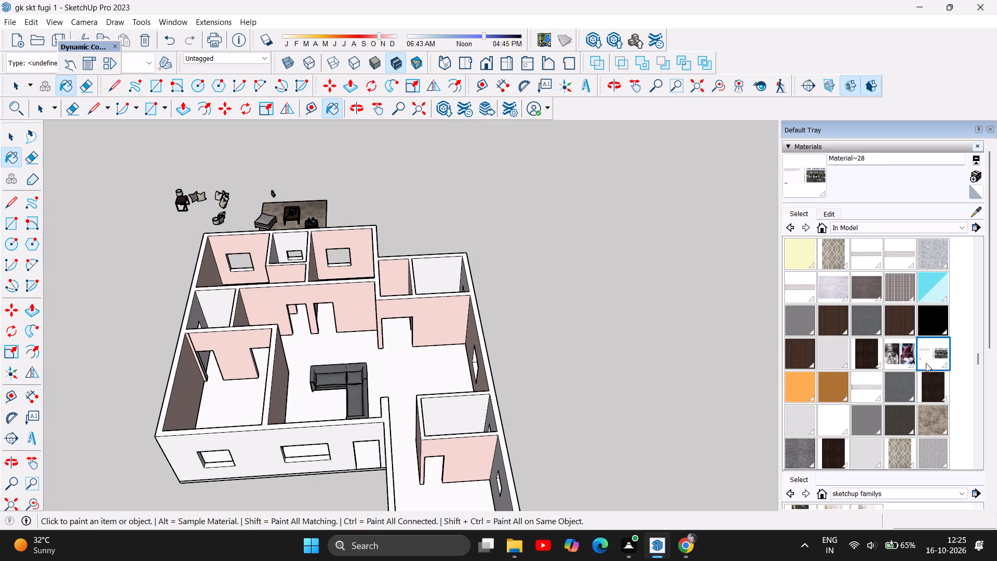
Open Material~69 for editing and set its hue to 0.
{"action": "double_click", "coordinate": [936, 415]}
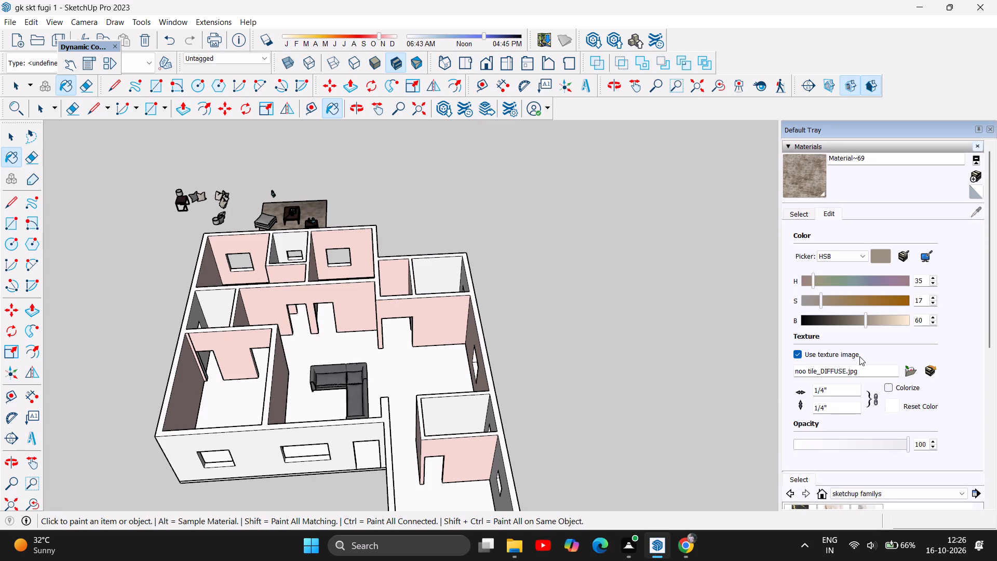
{"action": "scroll", "coordinate": [859, 356], "scroll_direction": "down", "scroll_amount": 2}
{"action": "left_click", "coordinate": [797, 210]}
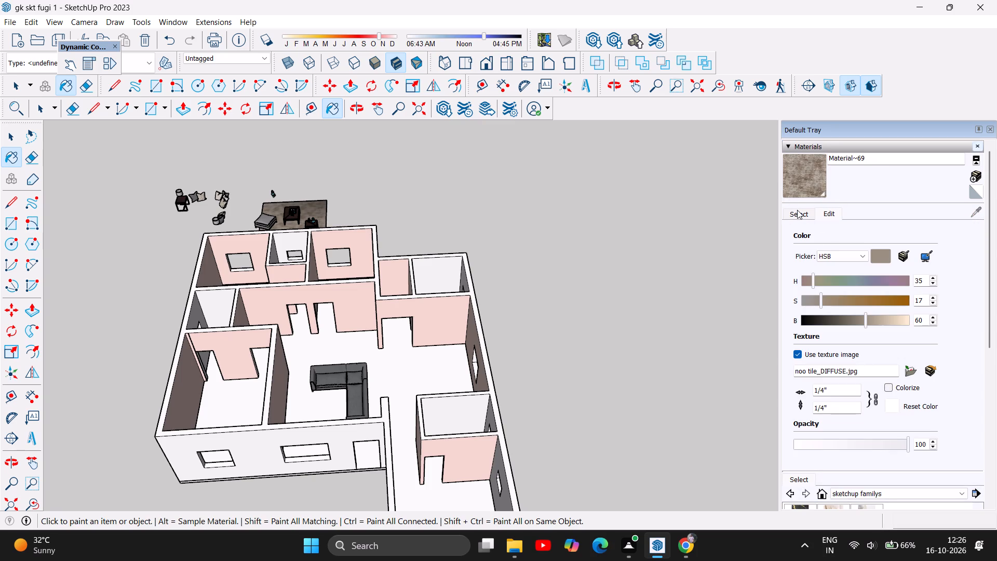
{"action": "left_click", "coordinate": [799, 213]}
{"action": "left_click", "coordinate": [799, 213]}
{"action": "left_click", "coordinate": [802, 220]}
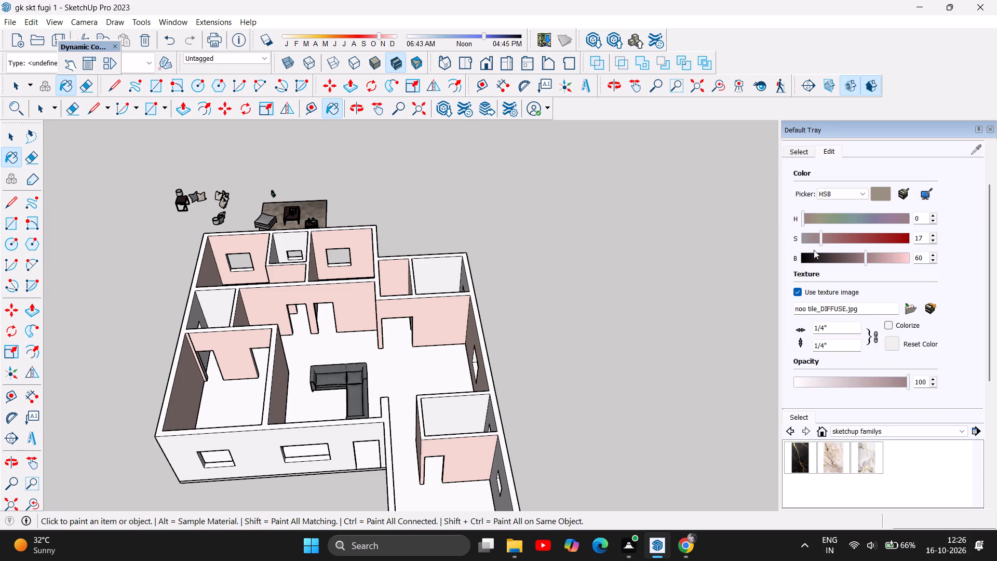
Switch the component results display to large thumbnails.
{"action": "scroll", "coordinate": [869, 450], "scroll_direction": "down", "scroll_amount": 6}
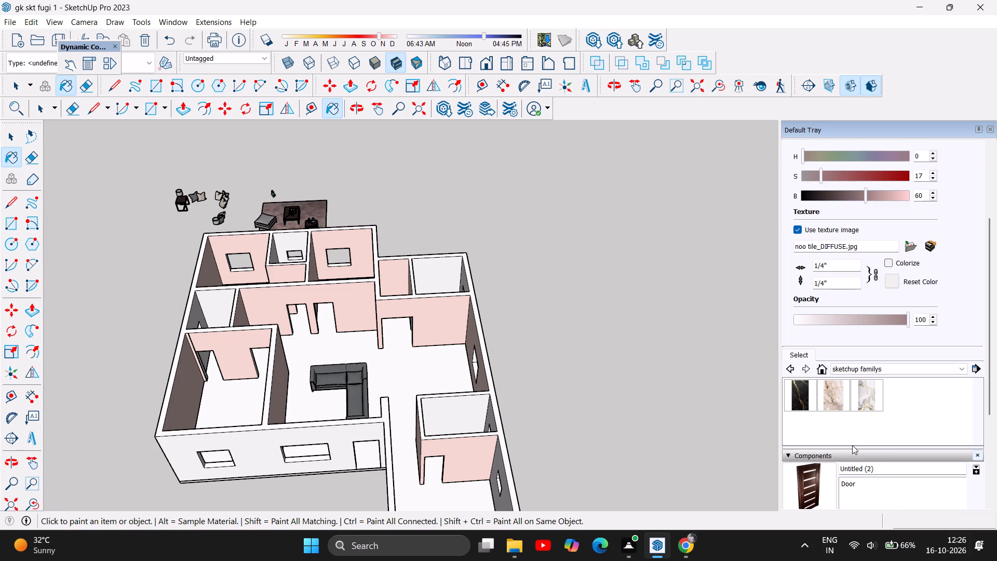
{"action": "scroll", "coordinate": [816, 430], "scroll_direction": "down", "scroll_amount": 2}
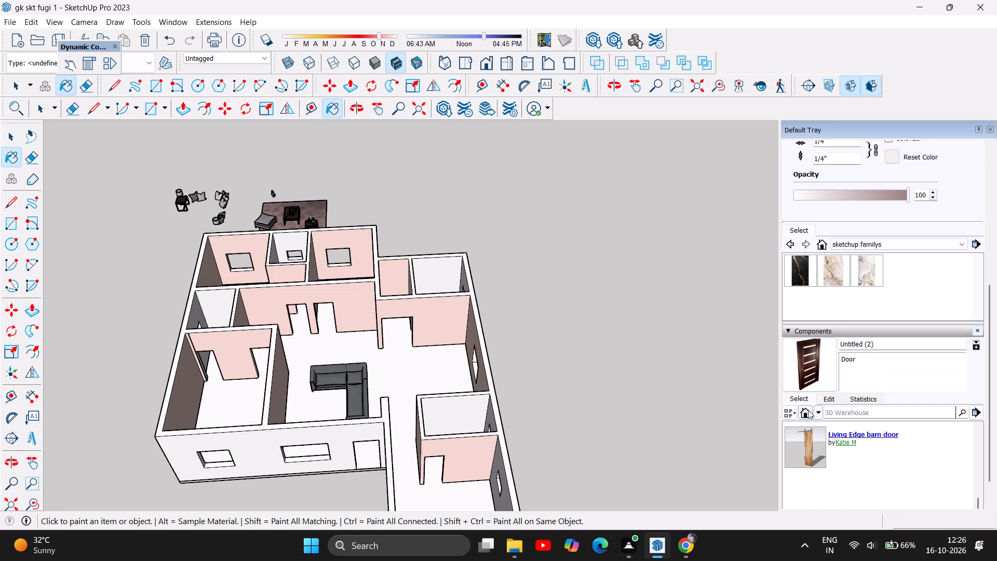
{"action": "left_click", "coordinate": [792, 412]}
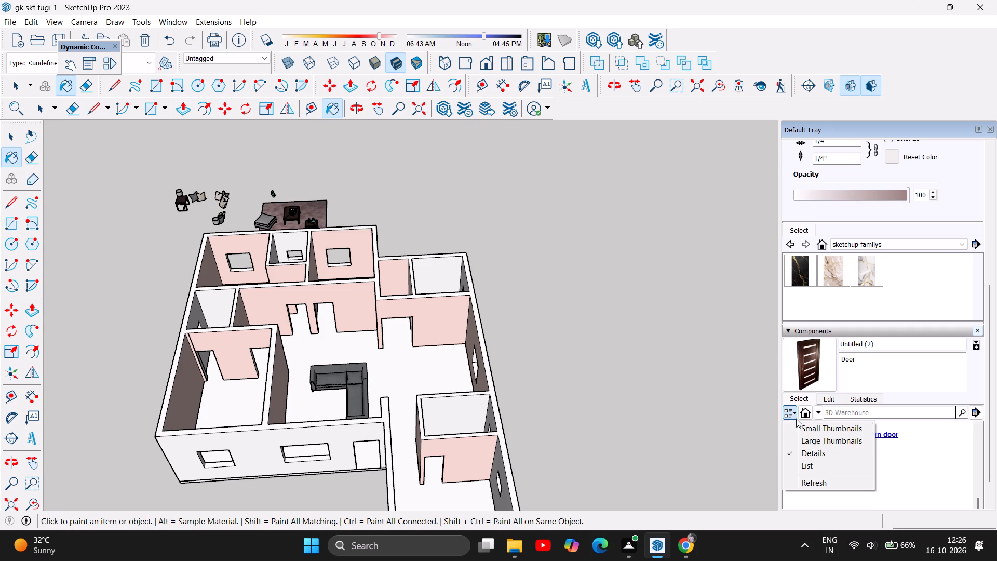
{"action": "left_click", "coordinate": [810, 443]}
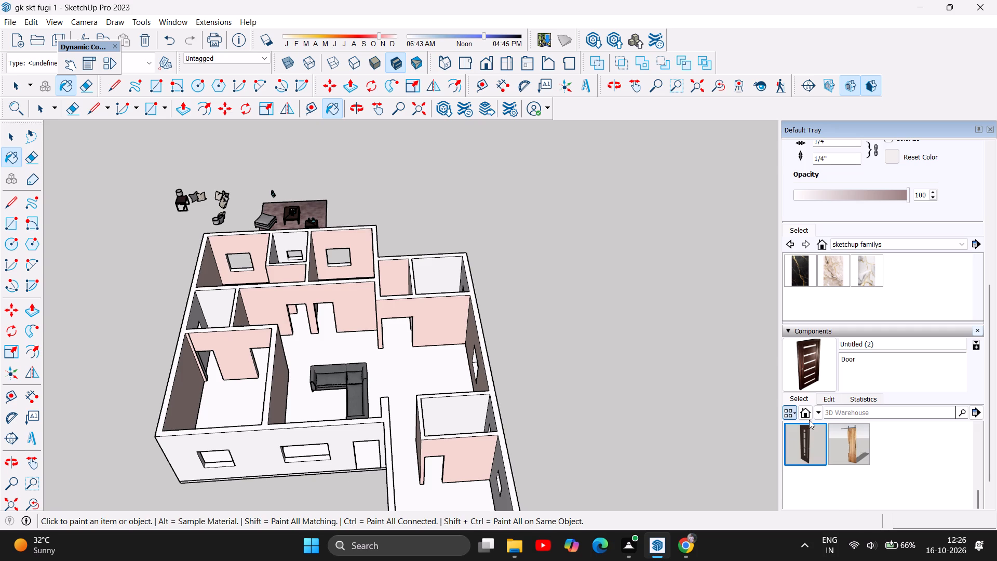
Reopen the recent "DOOR" component search and look through its door models.
{"action": "left_click", "coordinate": [816, 413]}
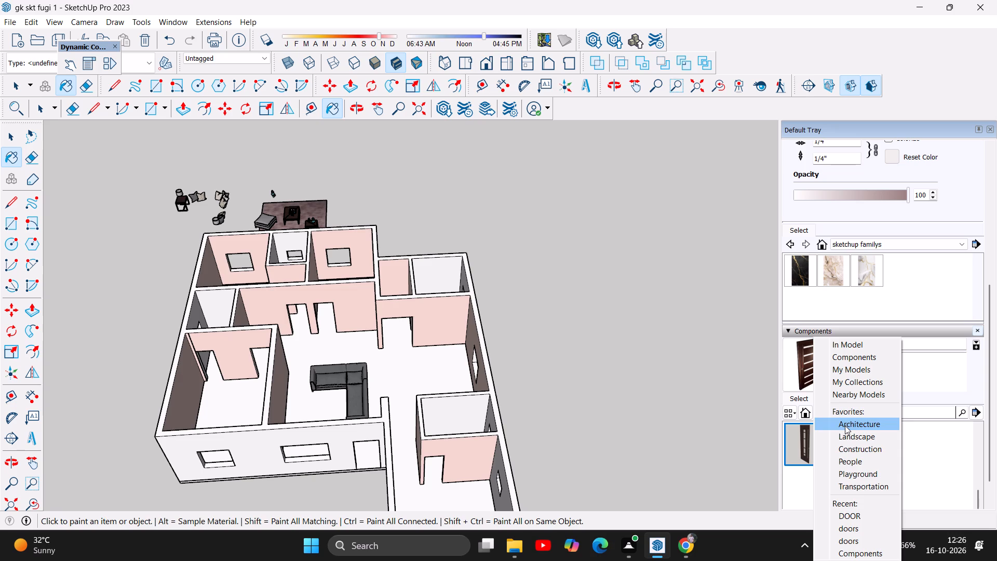
{"action": "double_click", "coordinate": [860, 514]}
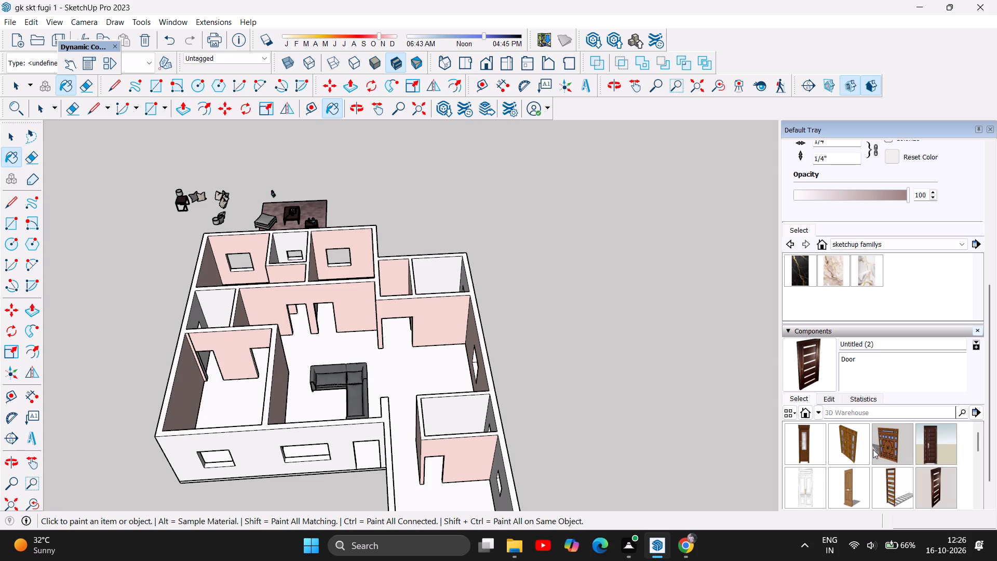
{"action": "scroll", "coordinate": [873, 449], "scroll_direction": "down", "scroll_amount": 3}
{"action": "scroll", "coordinate": [898, 478], "scroll_direction": "up", "scroll_amount": 2}
{"action": "scroll", "coordinate": [898, 478], "scroll_direction": "down", "scroll_amount": 2}
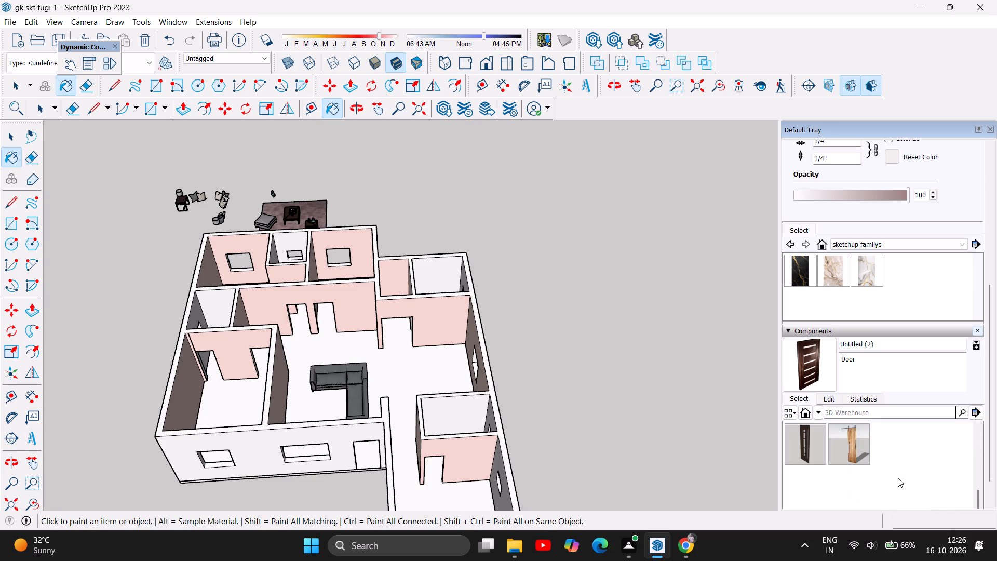
{"action": "scroll", "coordinate": [898, 478], "scroll_direction": "up", "scroll_amount": 1}
{"action": "scroll", "coordinate": [898, 478], "scroll_direction": "down", "scroll_amount": 1}
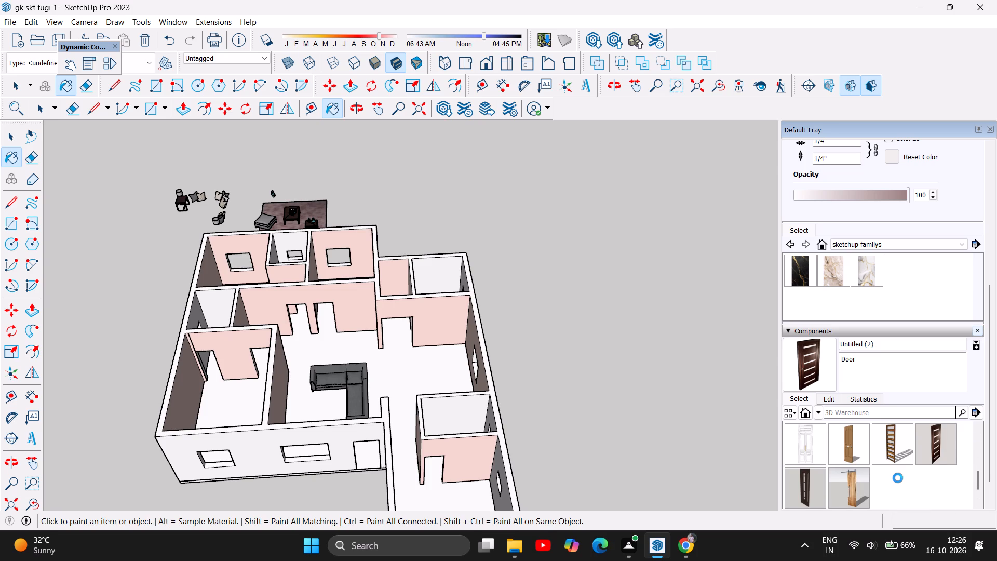
{"action": "scroll", "coordinate": [898, 478], "scroll_direction": "down", "scroll_amount": 1}
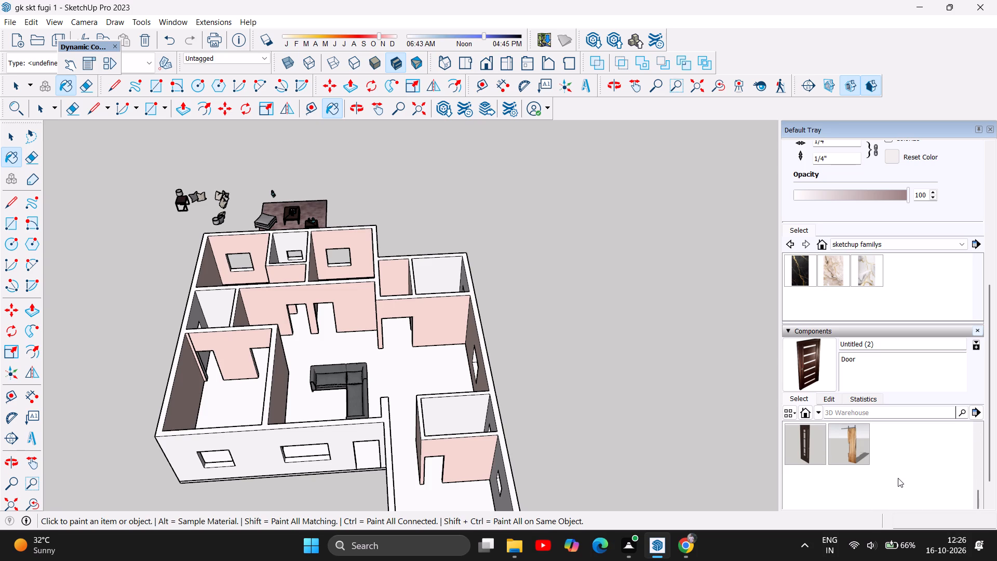
{"action": "scroll", "coordinate": [947, 482], "scroll_direction": "up", "scroll_amount": 3}
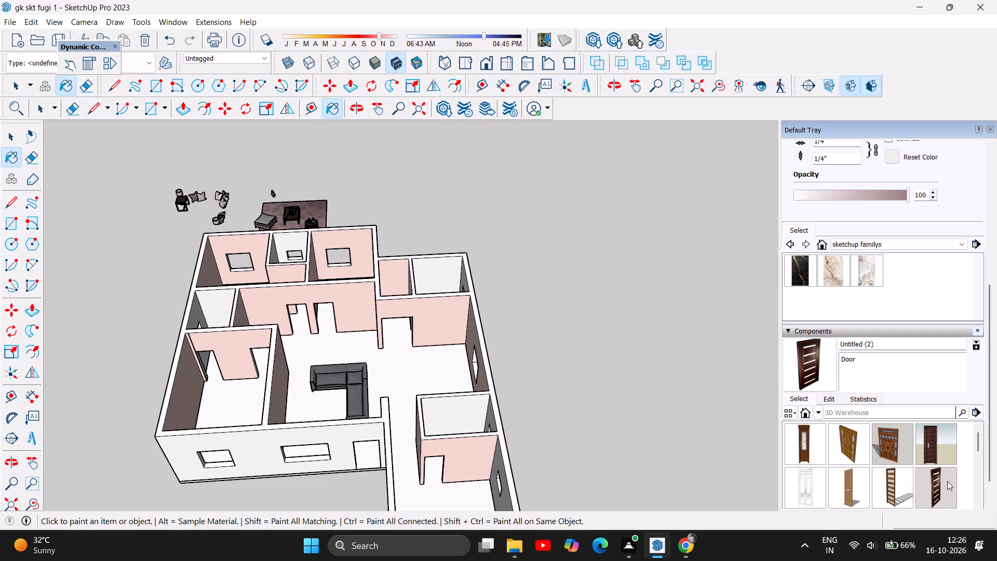
{"action": "scroll", "coordinate": [935, 475], "scroll_direction": "up", "scroll_amount": 1}
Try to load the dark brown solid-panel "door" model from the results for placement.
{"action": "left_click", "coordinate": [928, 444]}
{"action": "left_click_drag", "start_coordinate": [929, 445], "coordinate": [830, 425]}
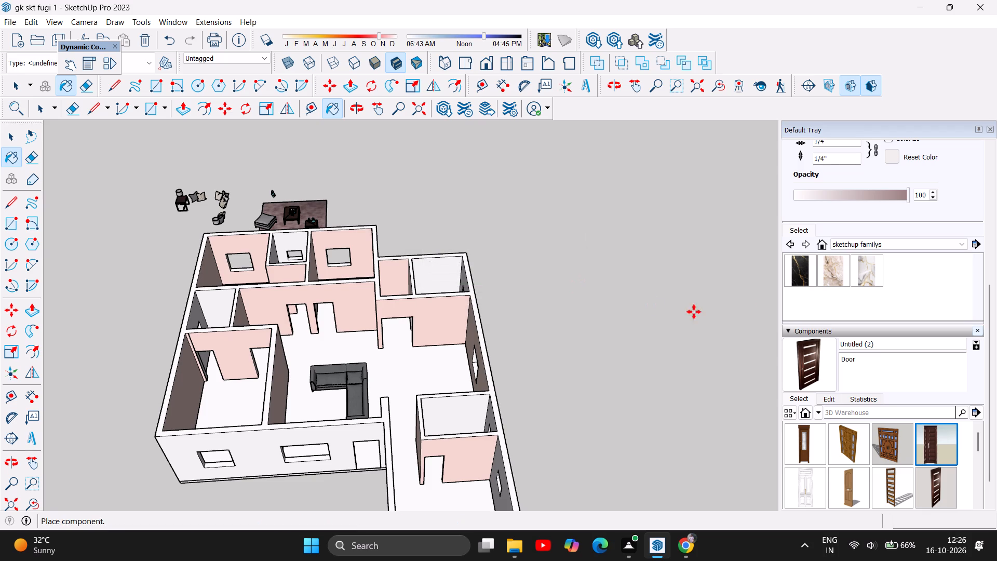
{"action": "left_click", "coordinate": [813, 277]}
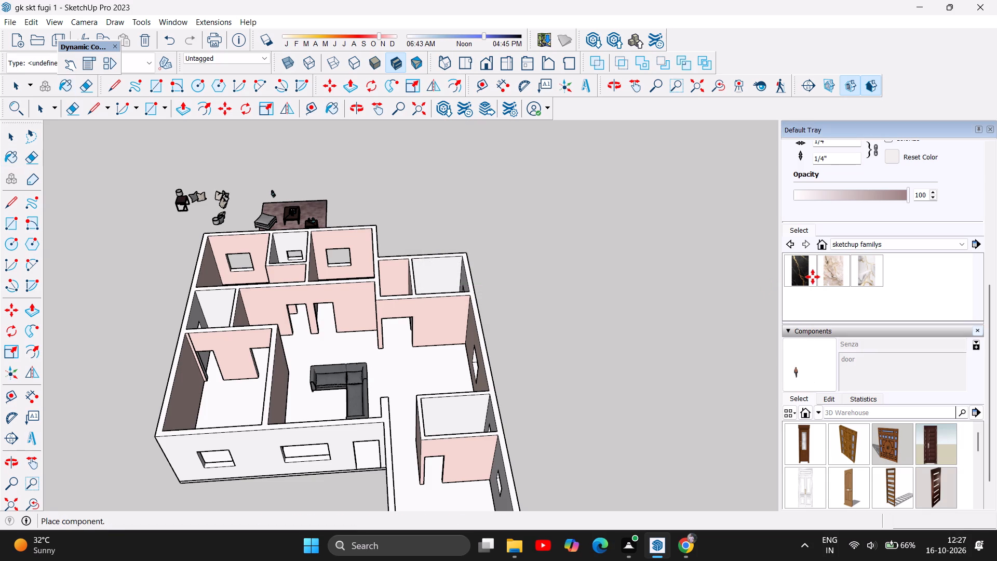
Look through the materials already used in the model for a suitable finish.
{"action": "left_click", "coordinate": [809, 277]}
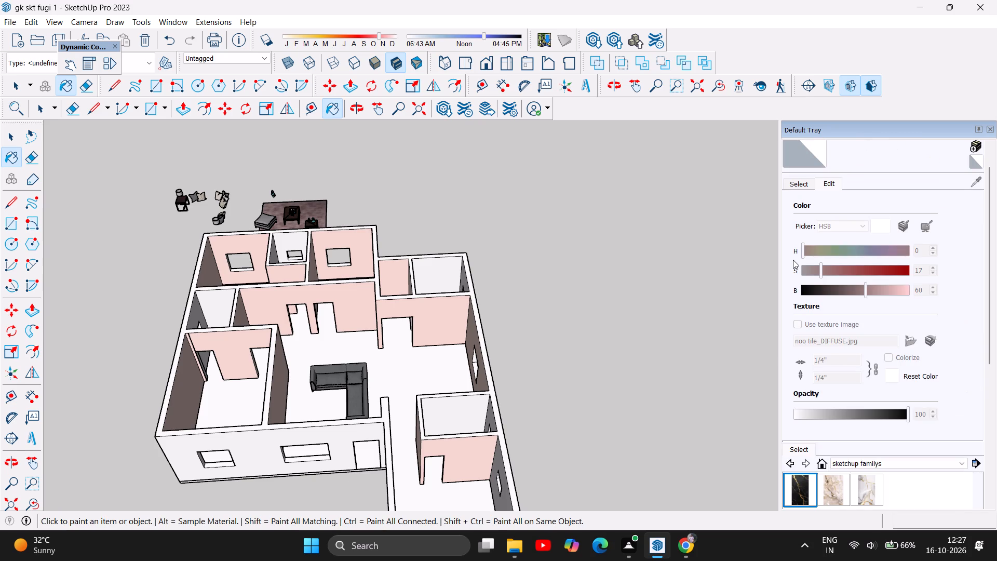
{"action": "left_click", "coordinate": [802, 188]}
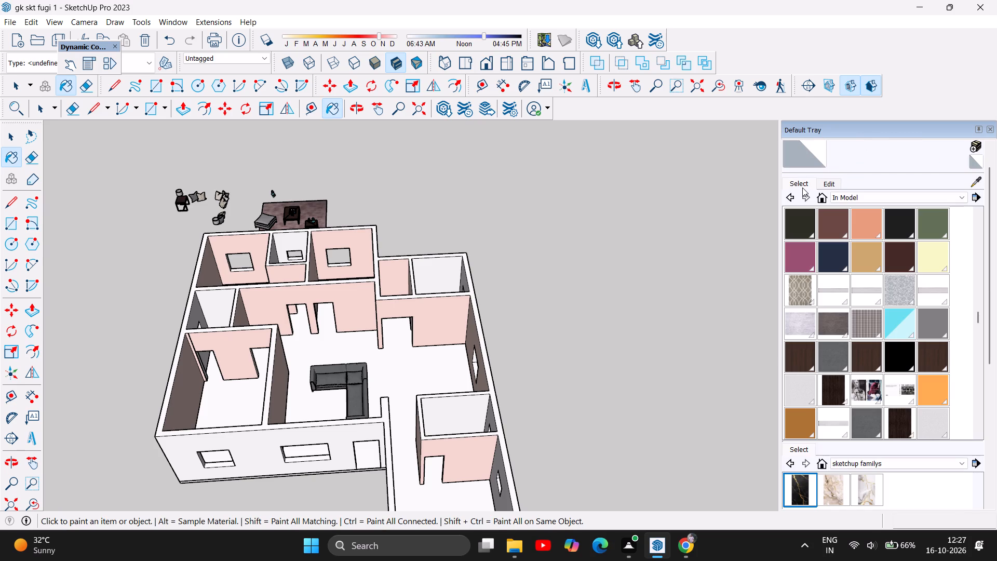
{"action": "scroll", "coordinate": [826, 395], "scroll_direction": "down", "scroll_amount": 3}
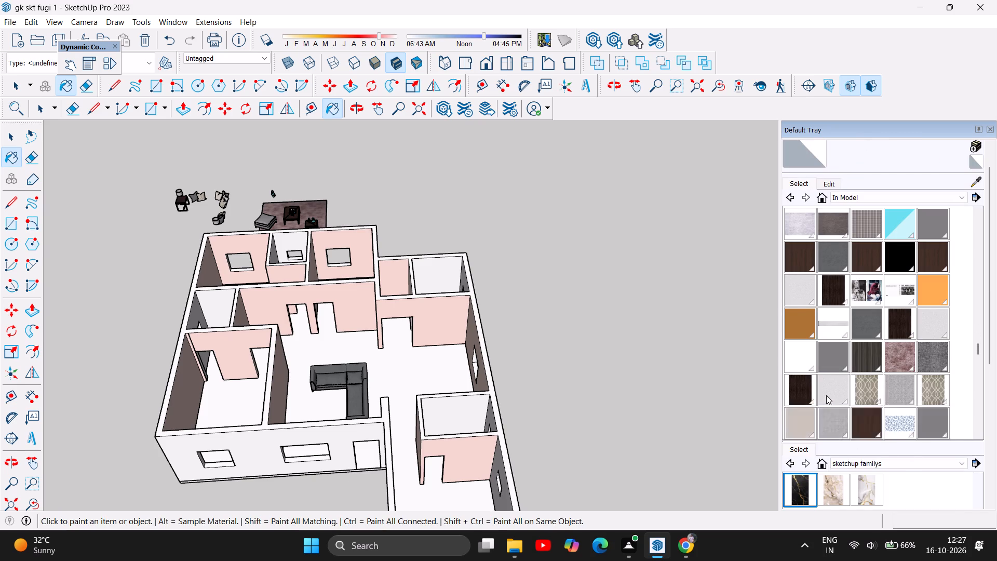
{"action": "scroll", "coordinate": [826, 395], "scroll_direction": "down", "scroll_amount": 3}
{"action": "scroll", "coordinate": [857, 458], "scroll_direction": "up", "scroll_amount": 3}
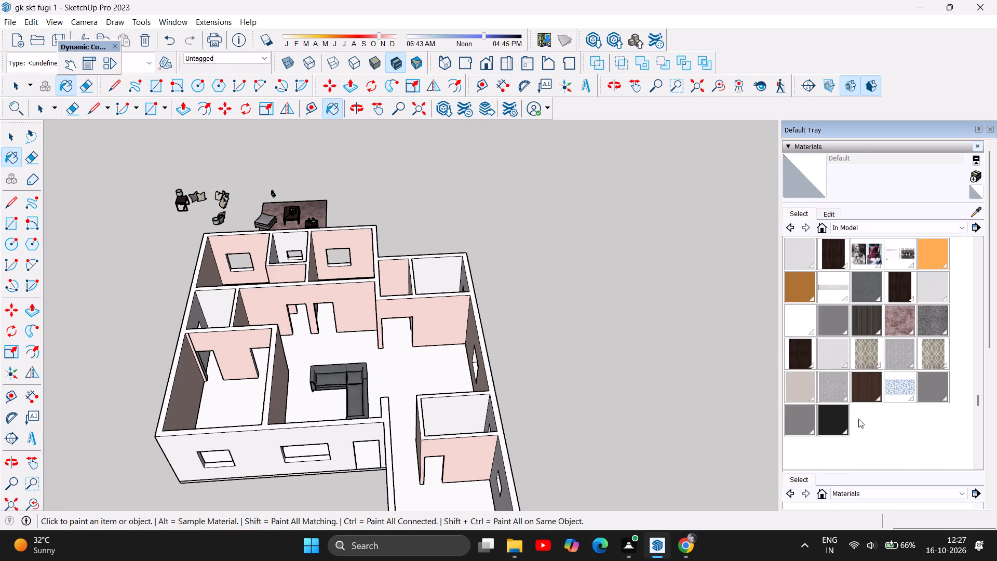
{"action": "scroll", "coordinate": [858, 419], "scroll_direction": "up", "scroll_amount": 13}
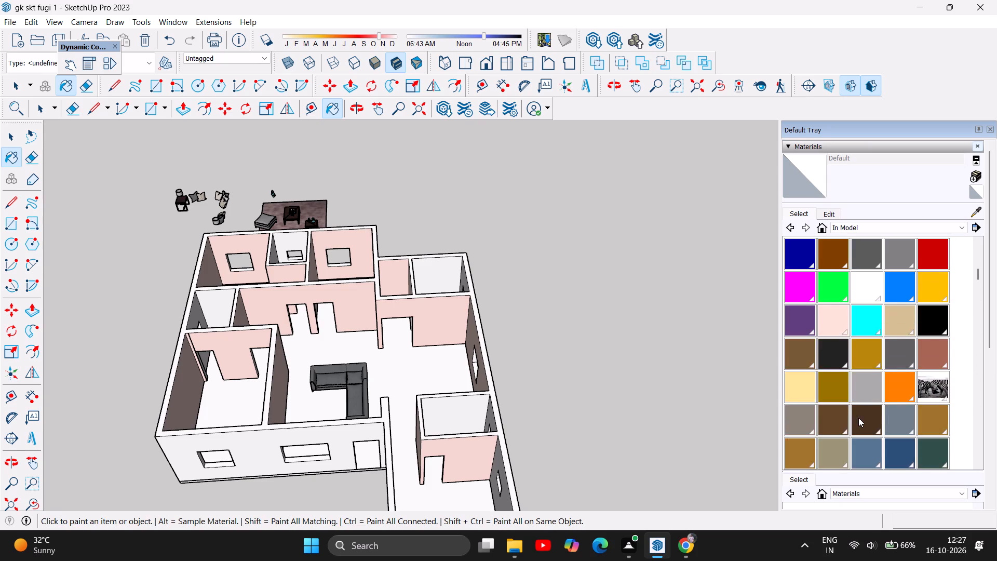
{"action": "scroll", "coordinate": [858, 418], "scroll_direction": "up", "scroll_amount": 4}
{"action": "scroll", "coordinate": [860, 352], "scroll_direction": "down", "scroll_amount": 7}
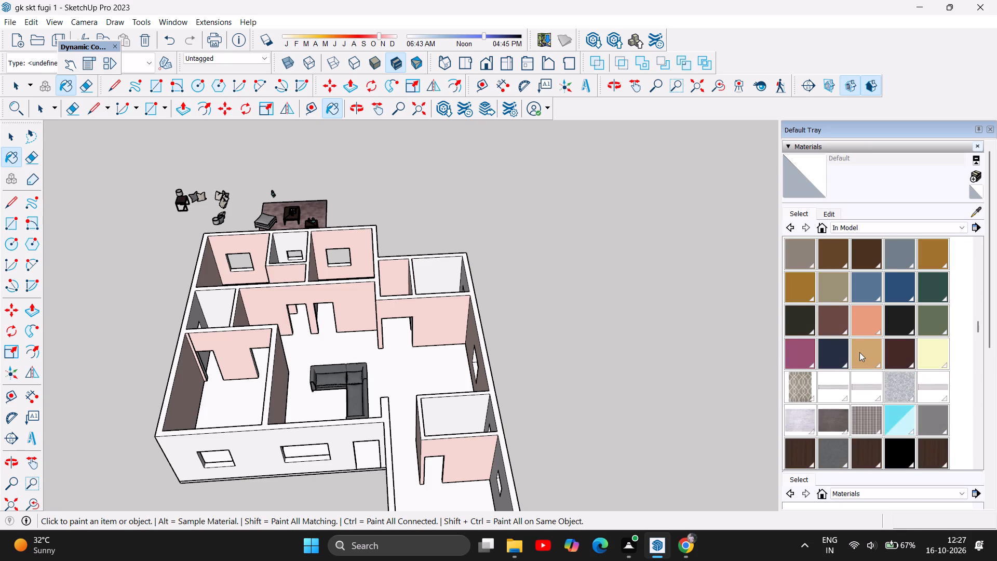
{"action": "scroll", "coordinate": [859, 352], "scroll_direction": "down", "scroll_amount": 4}
{"action": "left_click", "coordinate": [933, 222]}
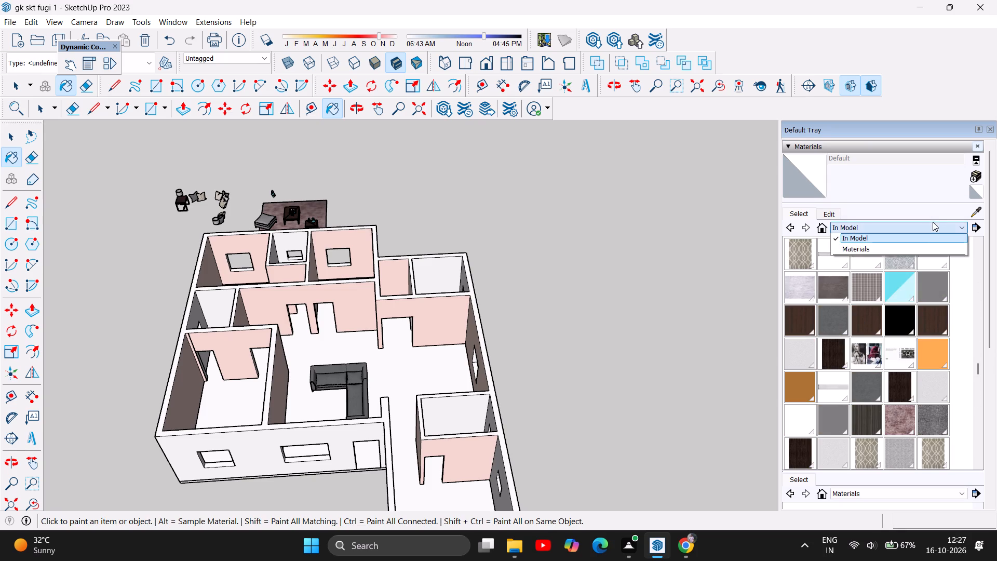
{"action": "left_click", "coordinate": [900, 236]}
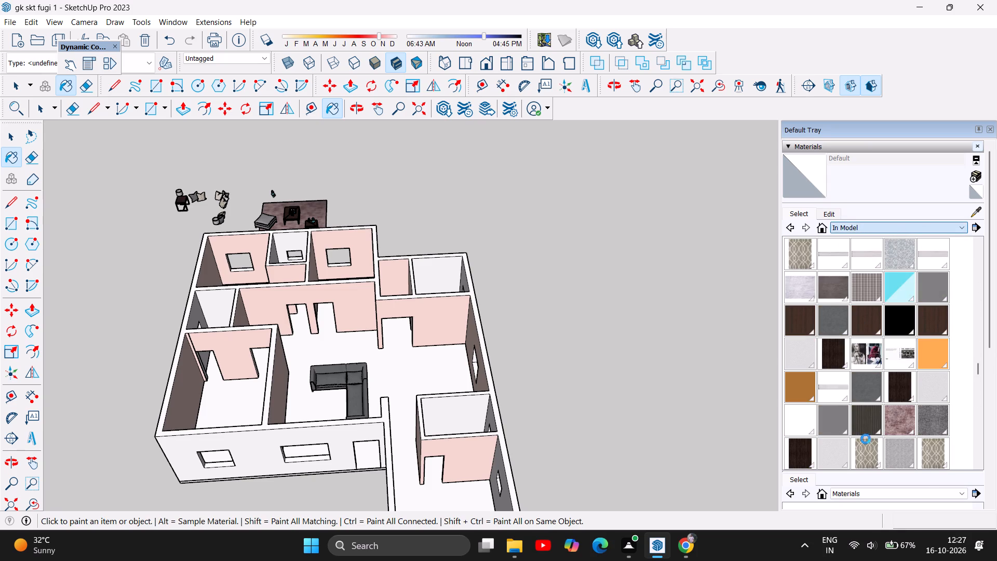
{"action": "scroll", "coordinate": [860, 426], "scroll_direction": "down", "scroll_amount": 8}
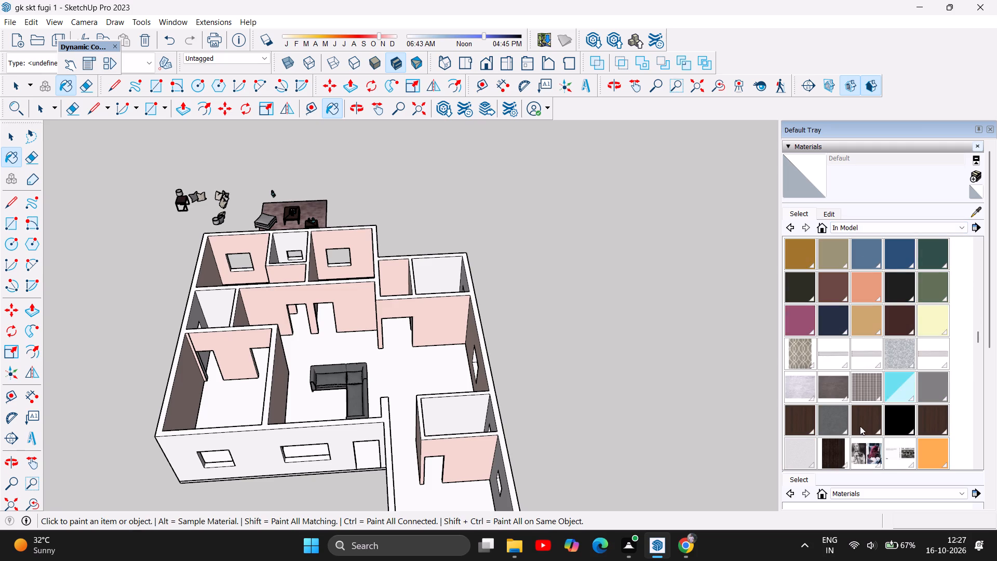
{"action": "scroll", "coordinate": [860, 426], "scroll_direction": "down", "scroll_amount": 8}
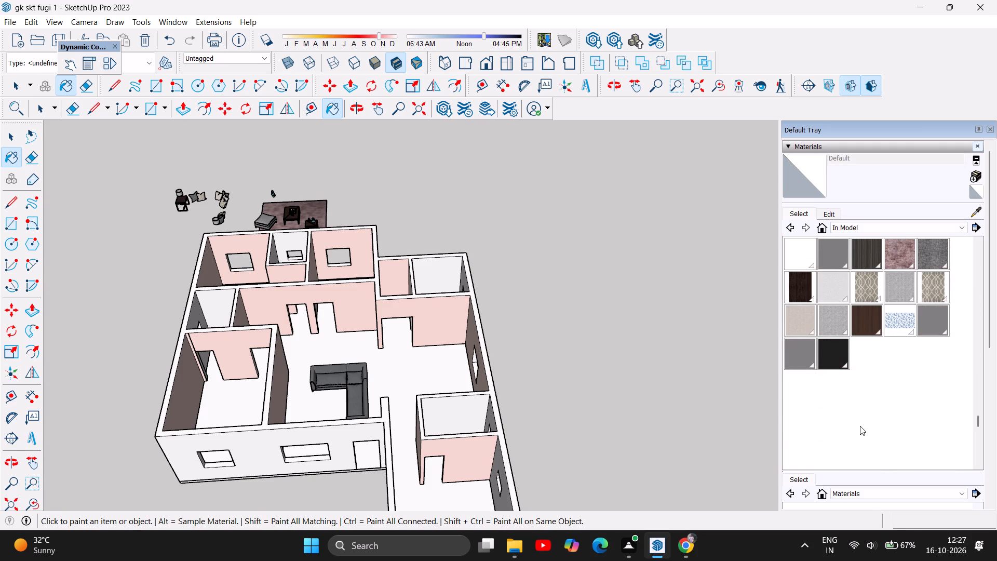
{"action": "scroll", "coordinate": [855, 462], "scroll_direction": "down", "scroll_amount": 4}
Show the in-model materials in the secondary material list and look through them.
{"action": "left_click", "coordinate": [873, 493]}
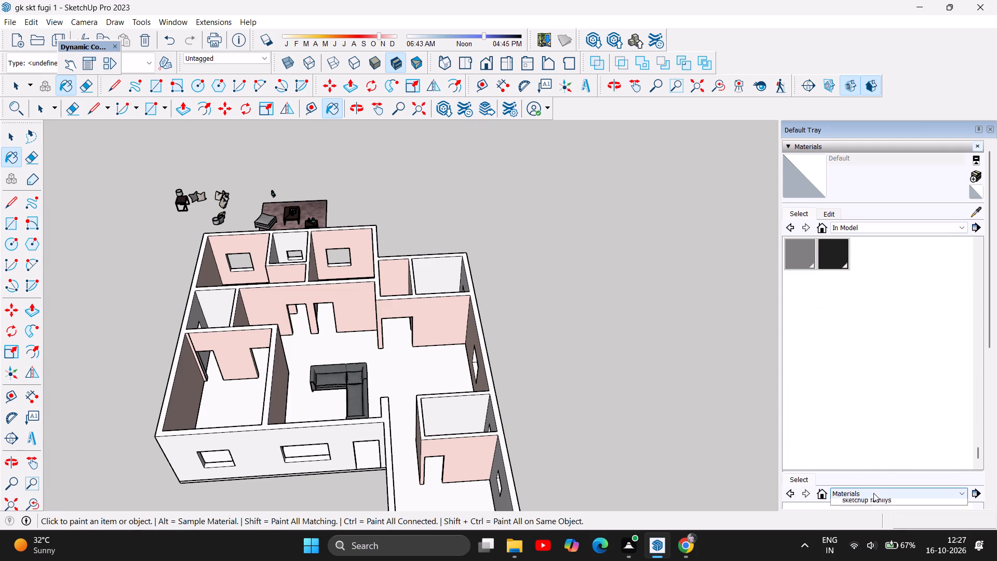
{"action": "left_click", "coordinate": [861, 504]}
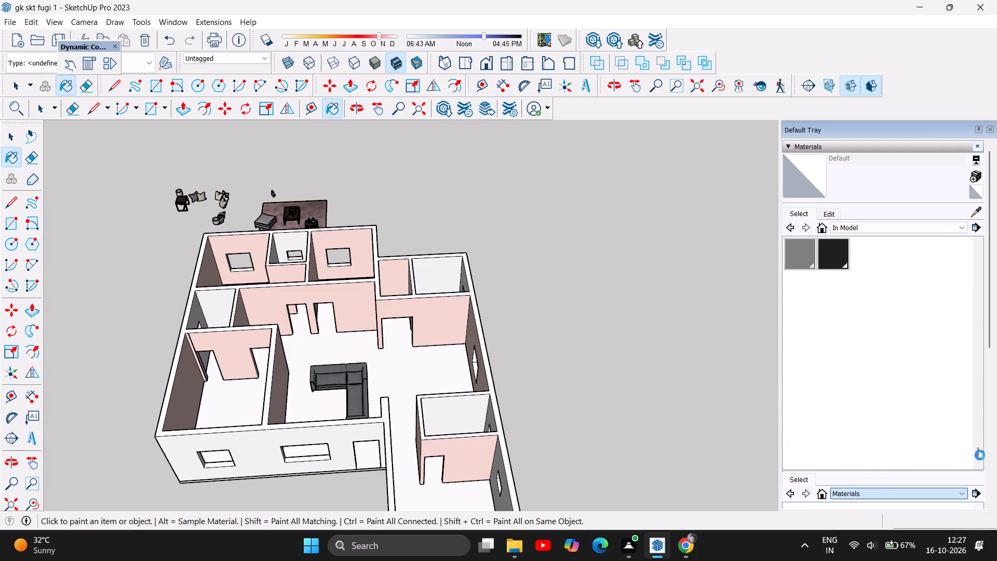
{"action": "scroll", "coordinate": [994, 428], "scroll_direction": "down", "scroll_amount": 5}
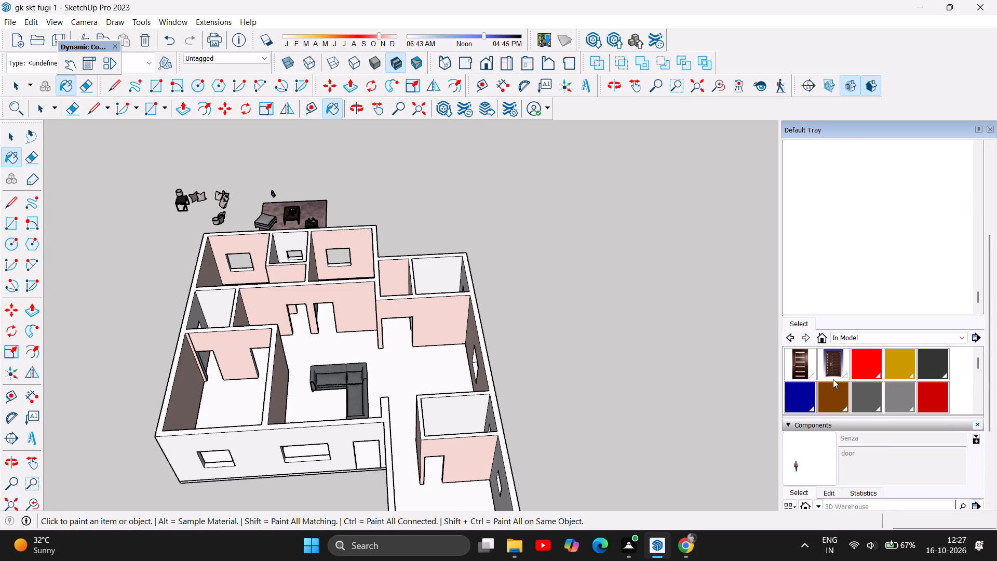
{"action": "scroll", "coordinate": [839, 395], "scroll_direction": "down", "scroll_amount": 8}
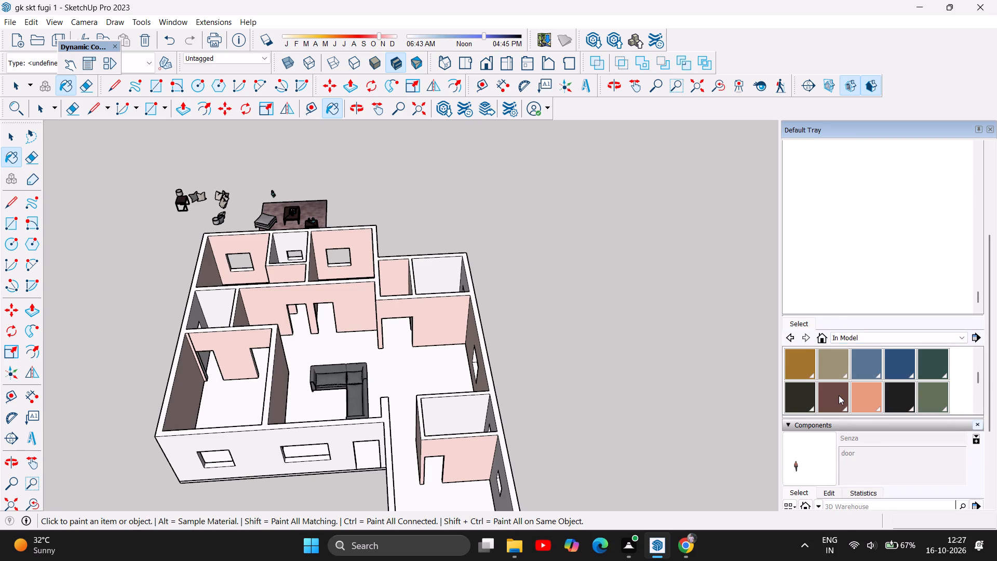
{"action": "scroll", "coordinate": [839, 395], "scroll_direction": "down", "scroll_amount": 7}
{"action": "scroll", "coordinate": [839, 395], "scroll_direction": "up", "scroll_amount": 1}
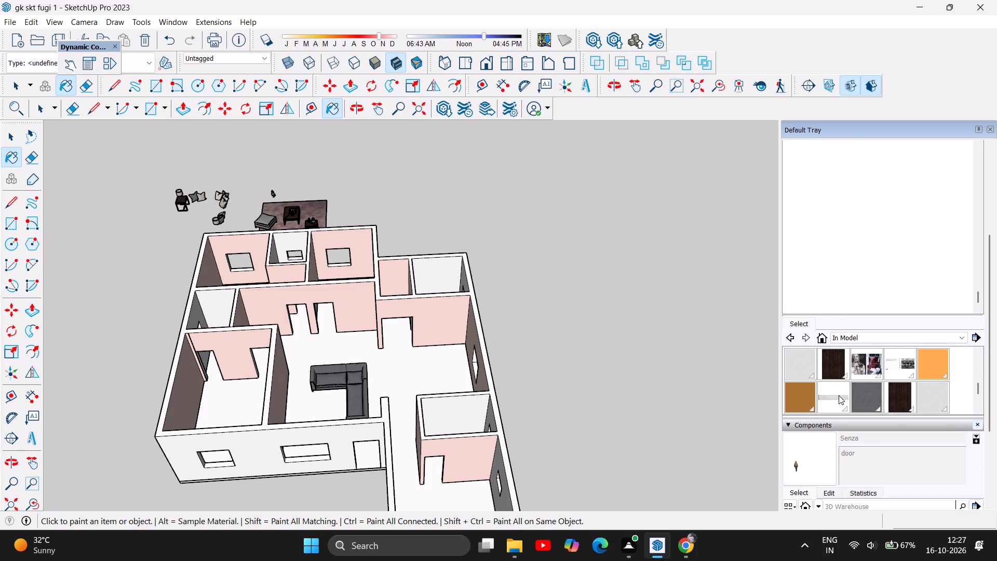
{"action": "scroll", "coordinate": [839, 395], "scroll_direction": "down", "scroll_amount": 4}
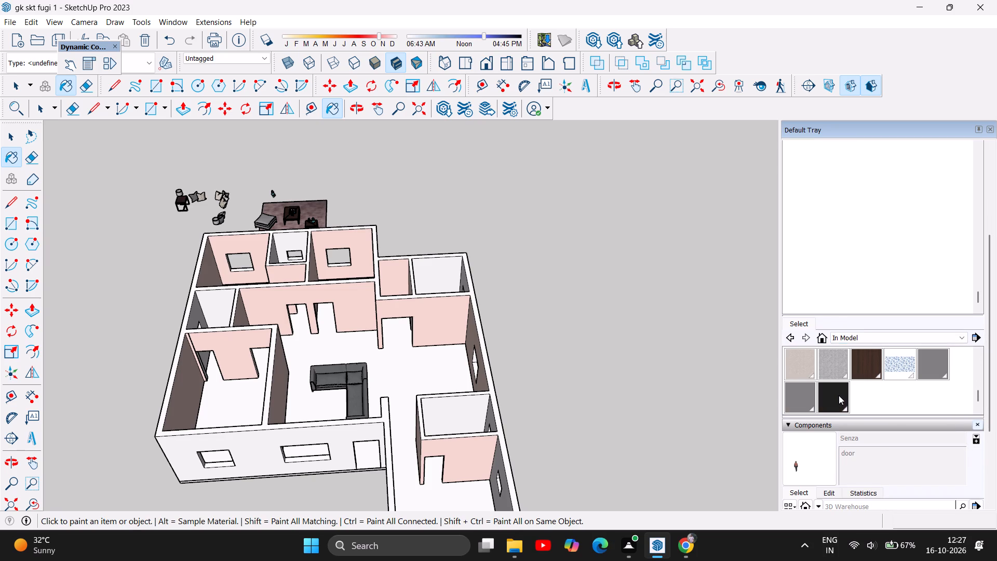
{"action": "scroll", "coordinate": [839, 395], "scroll_direction": "down", "scroll_amount": 2}
{"action": "scroll", "coordinate": [839, 395], "scroll_direction": "up", "scroll_amount": 3}
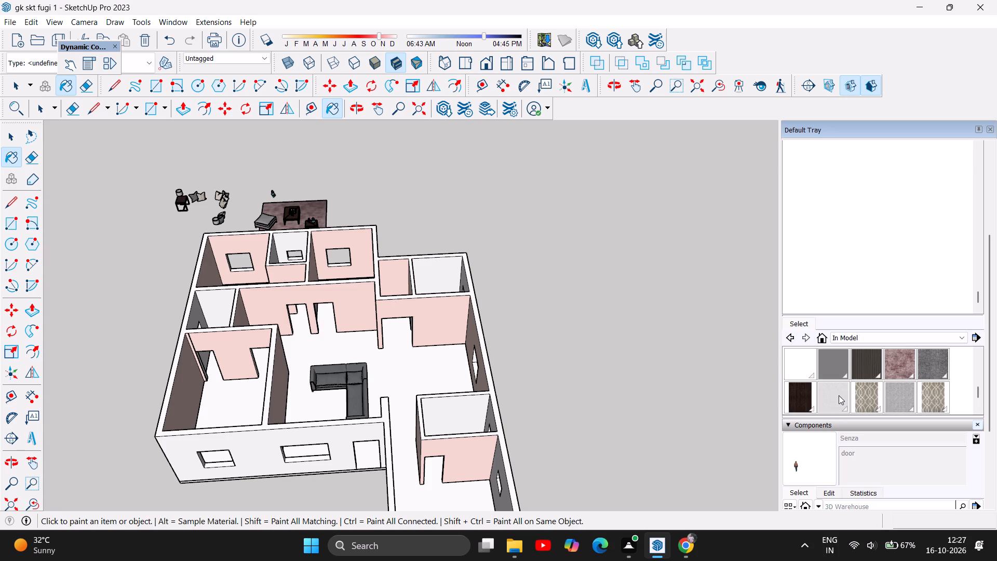
{"action": "scroll", "coordinate": [839, 395], "scroll_direction": "up", "scroll_amount": 5}
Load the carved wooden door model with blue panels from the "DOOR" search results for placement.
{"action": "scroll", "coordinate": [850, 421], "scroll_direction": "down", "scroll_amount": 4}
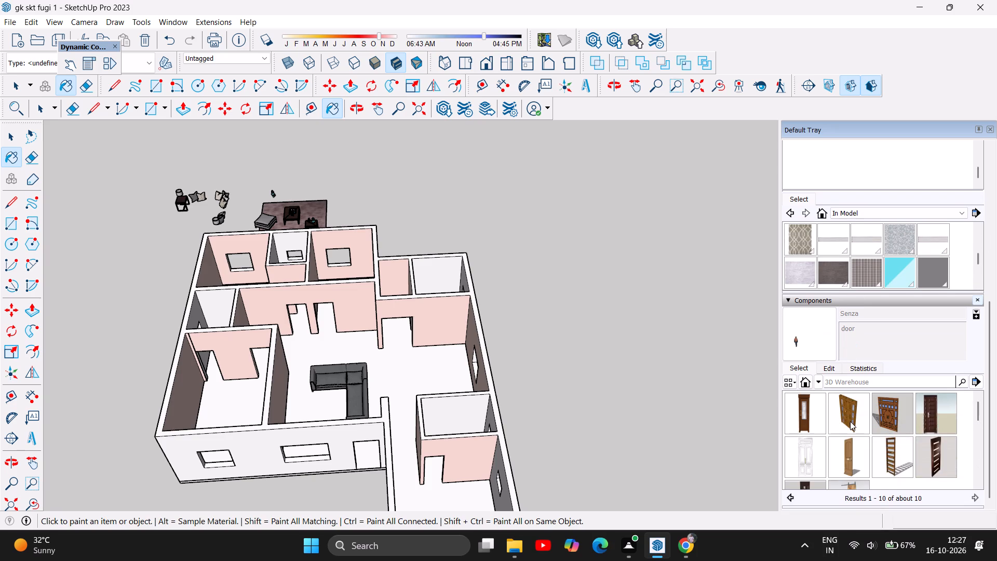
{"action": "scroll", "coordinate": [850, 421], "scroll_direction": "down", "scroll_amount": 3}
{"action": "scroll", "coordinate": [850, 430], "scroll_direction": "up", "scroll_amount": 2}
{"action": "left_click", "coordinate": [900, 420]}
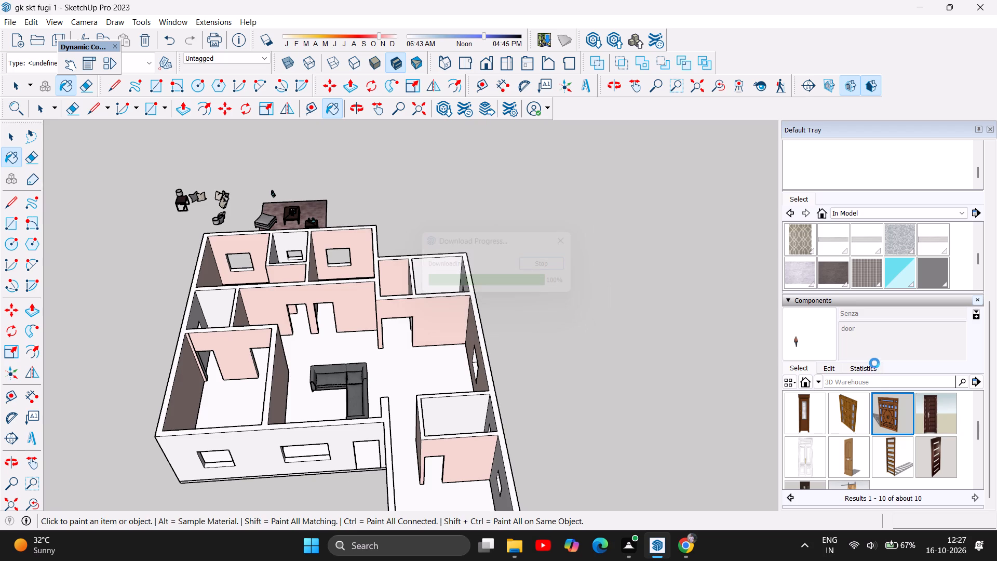
Reopen the sketchup familys collection in the secondary material list and pick its black marble material for painting.
{"action": "scroll", "coordinate": [906, 271], "scroll_direction": "up", "scroll_amount": 1}
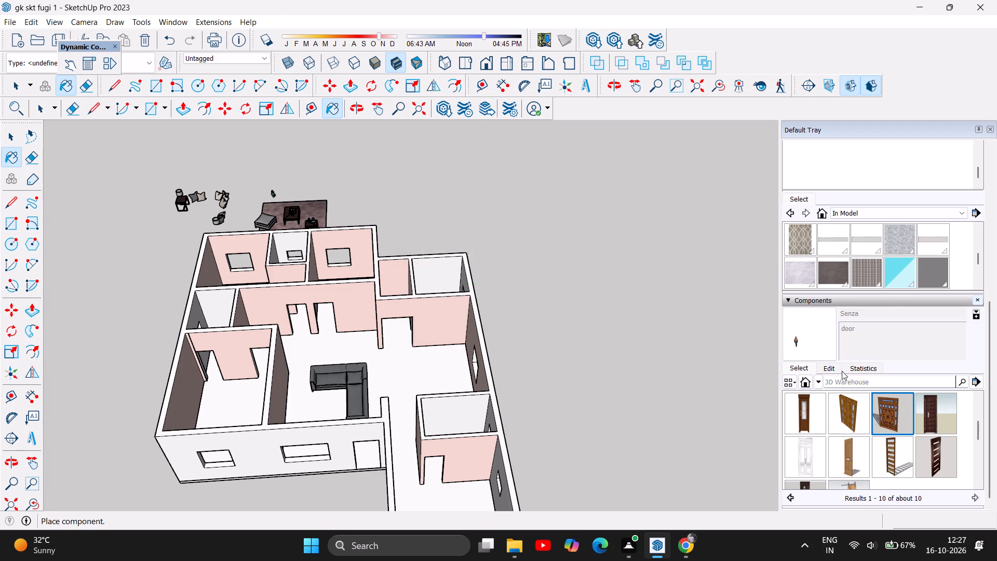
{"action": "scroll", "coordinate": [853, 417], "scroll_direction": "up", "scroll_amount": 2}
{"action": "scroll", "coordinate": [907, 338], "scroll_direction": "up", "scroll_amount": 4}
{"action": "scroll", "coordinate": [874, 398], "scroll_direction": "up", "scroll_amount": 2}
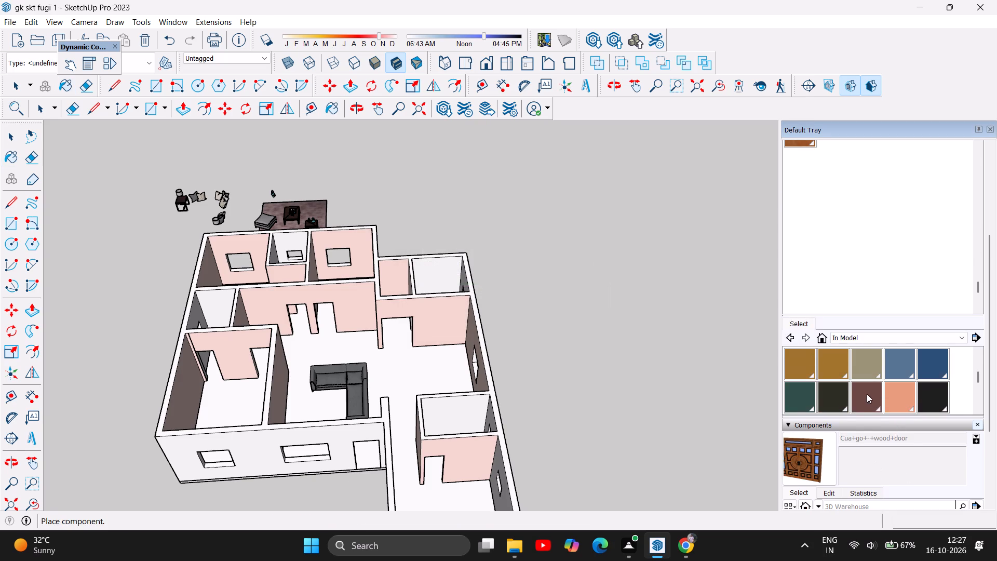
{"action": "scroll", "coordinate": [865, 392], "scroll_direction": "up", "scroll_amount": 1}
{"action": "scroll", "coordinate": [854, 462], "scroll_direction": "up", "scroll_amount": 4}
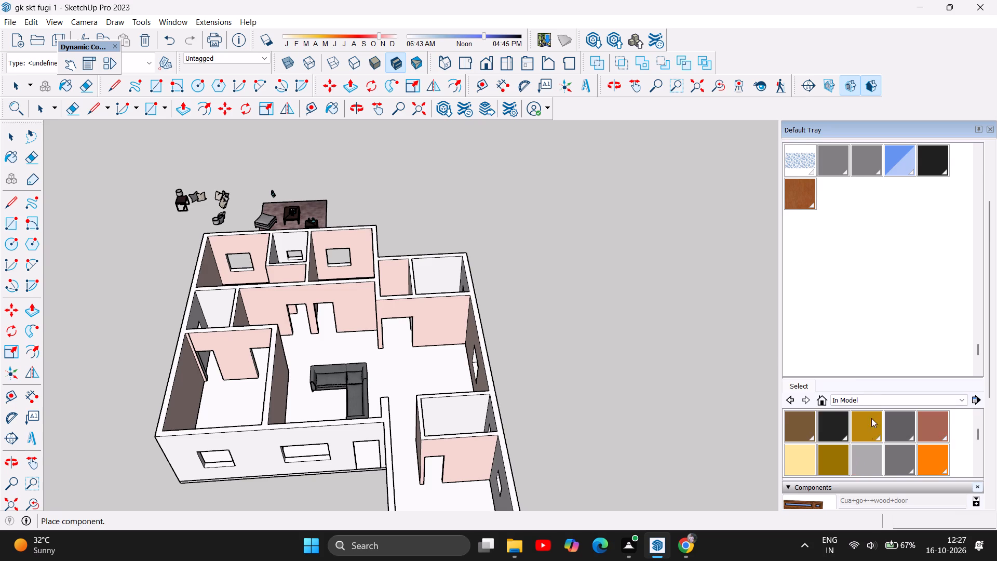
{"action": "scroll", "coordinate": [860, 378], "scroll_direction": "up", "scroll_amount": 15}
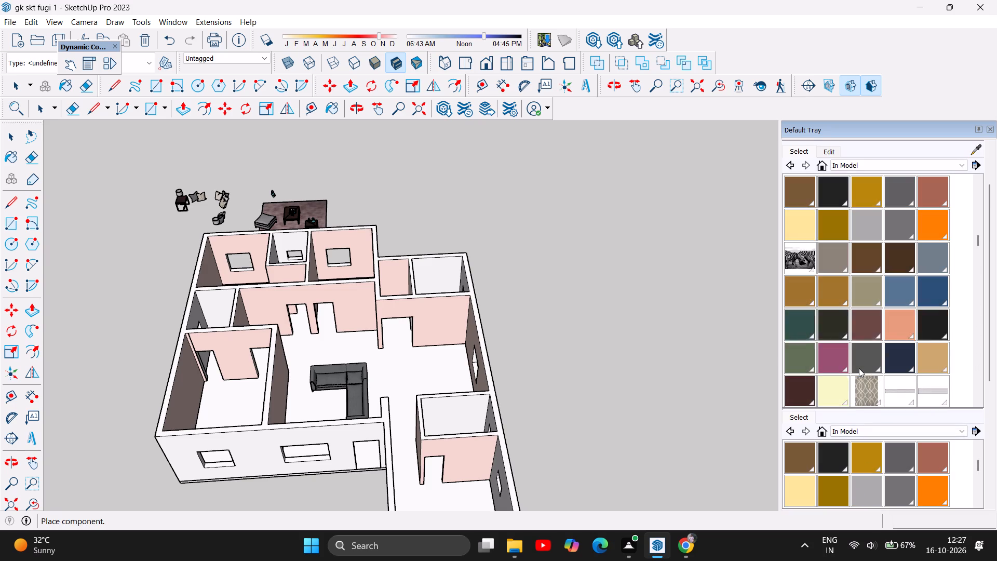
{"action": "scroll", "coordinate": [859, 368], "scroll_direction": "up", "scroll_amount": 7}
{"action": "left_click", "coordinate": [901, 431]}
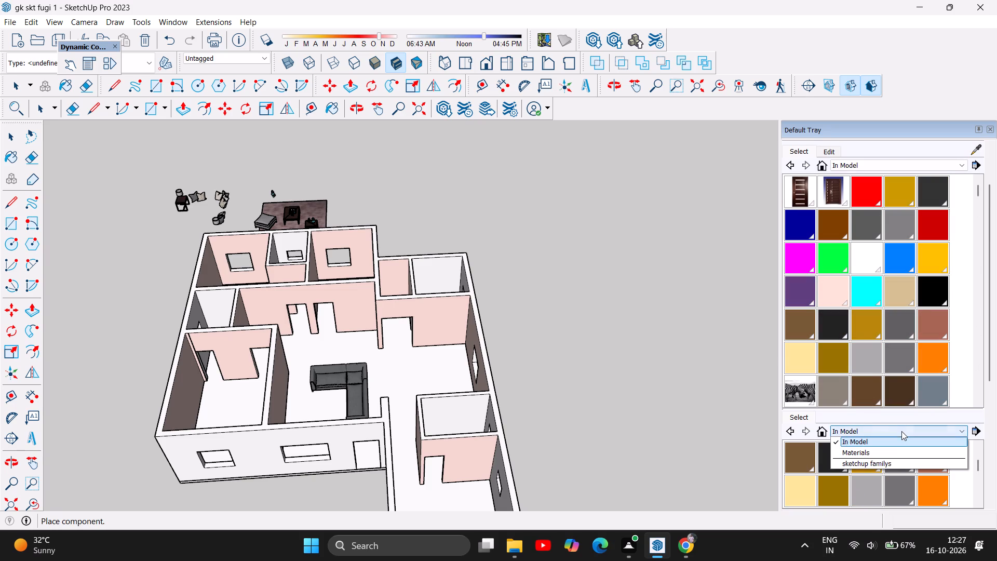
{"action": "left_click", "coordinate": [882, 466]}
{"action": "left_click", "coordinate": [802, 461]}
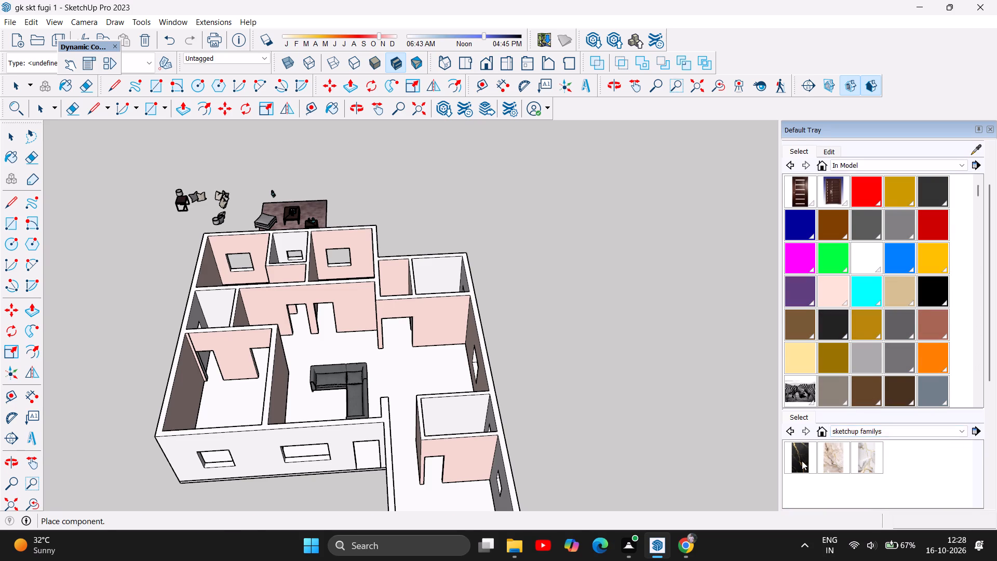
{"action": "double_click", "coordinate": [807, 487]}
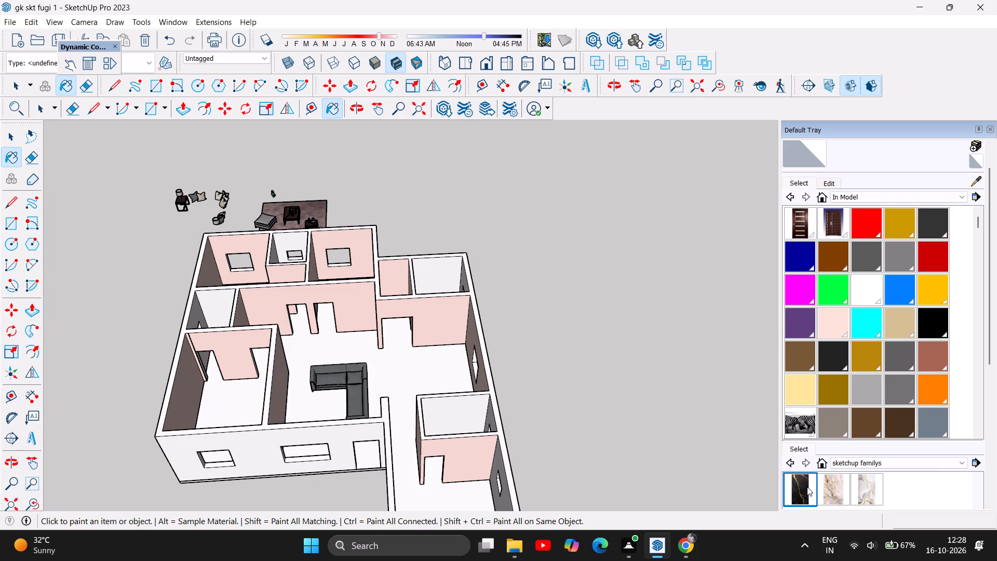
{"action": "double_click", "coordinate": [807, 487]}
{"action": "left_click_drag", "start_coordinate": [807, 487], "coordinate": [758, 473]}
Add the black marble material from the sketchup familys collection to the model.
{"action": "right_click", "coordinate": [803, 489]}
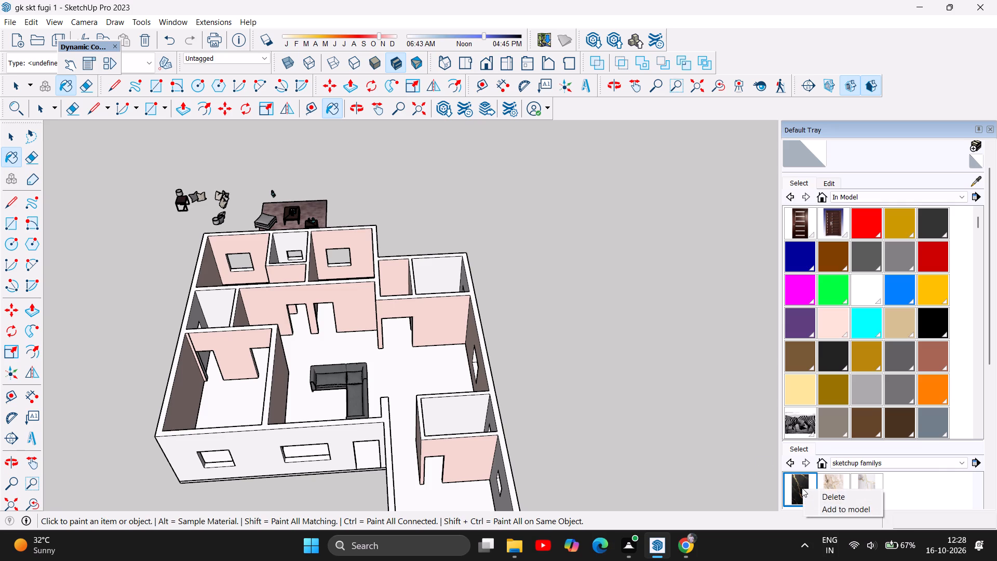
{"action": "left_click", "coordinate": [802, 488]}
{"action": "right_click", "coordinate": [799, 484]}
{"action": "left_click", "coordinate": [822, 502]}
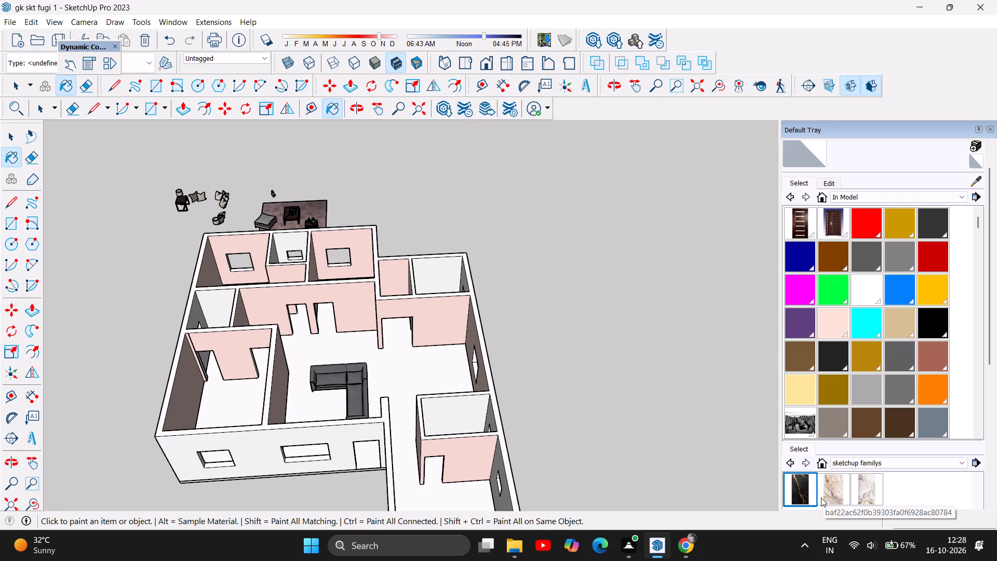
{"action": "left_click", "coordinate": [817, 499]}
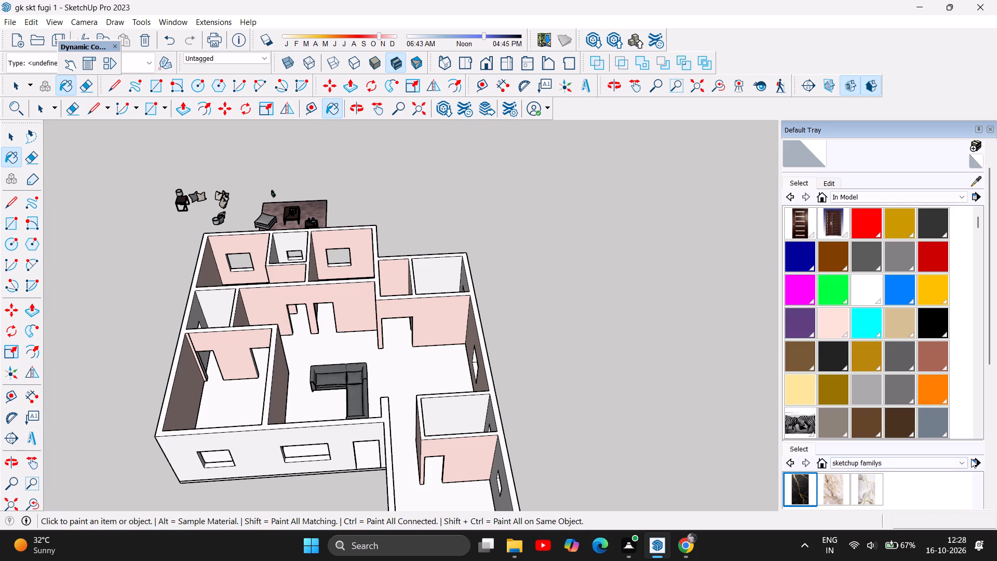
Add the sketchup familys folder in Downloads to the favorite material collections.
{"action": "left_click", "coordinate": [977, 462]}
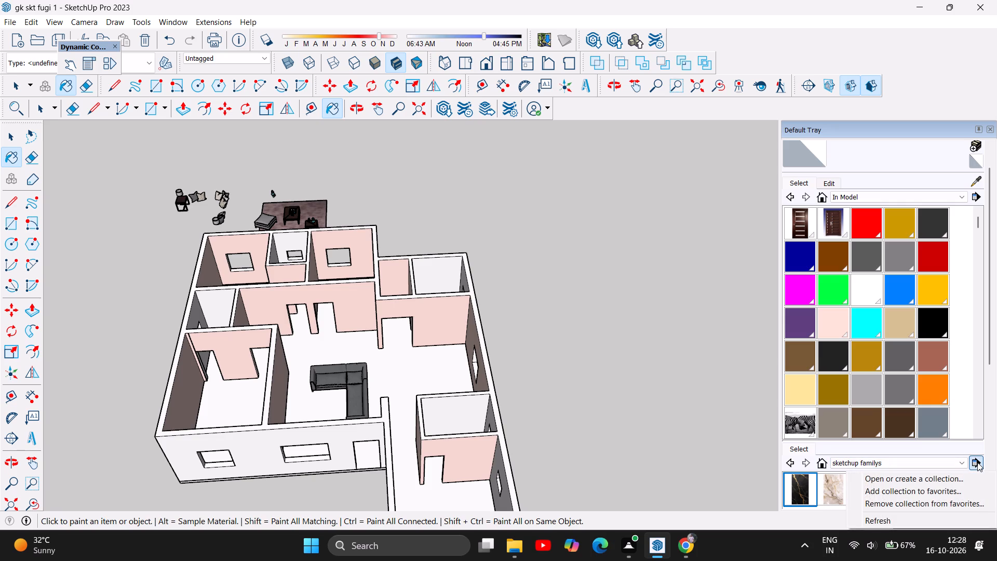
{"action": "left_click", "coordinate": [947, 491]}
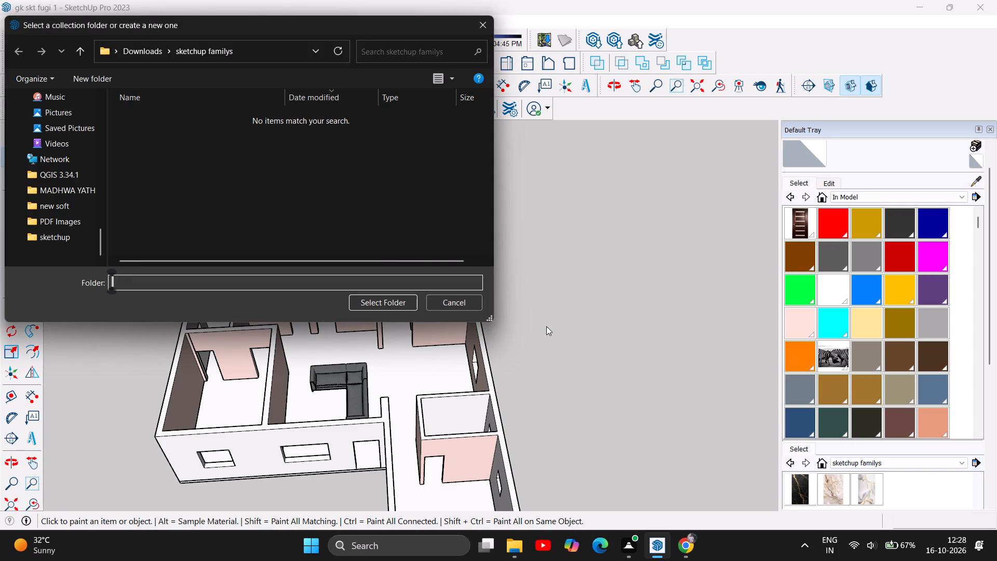
{"action": "left_click", "coordinate": [415, 299]}
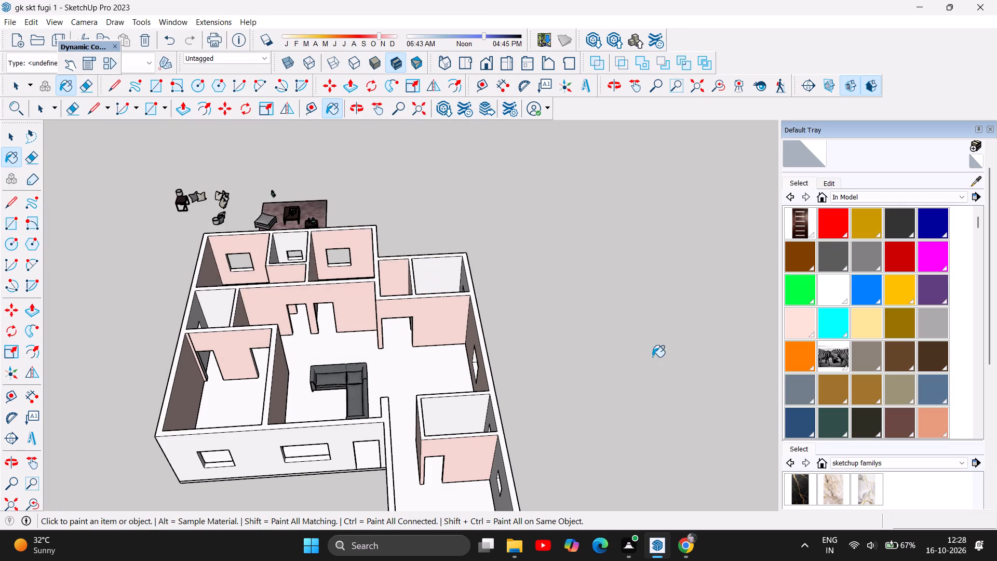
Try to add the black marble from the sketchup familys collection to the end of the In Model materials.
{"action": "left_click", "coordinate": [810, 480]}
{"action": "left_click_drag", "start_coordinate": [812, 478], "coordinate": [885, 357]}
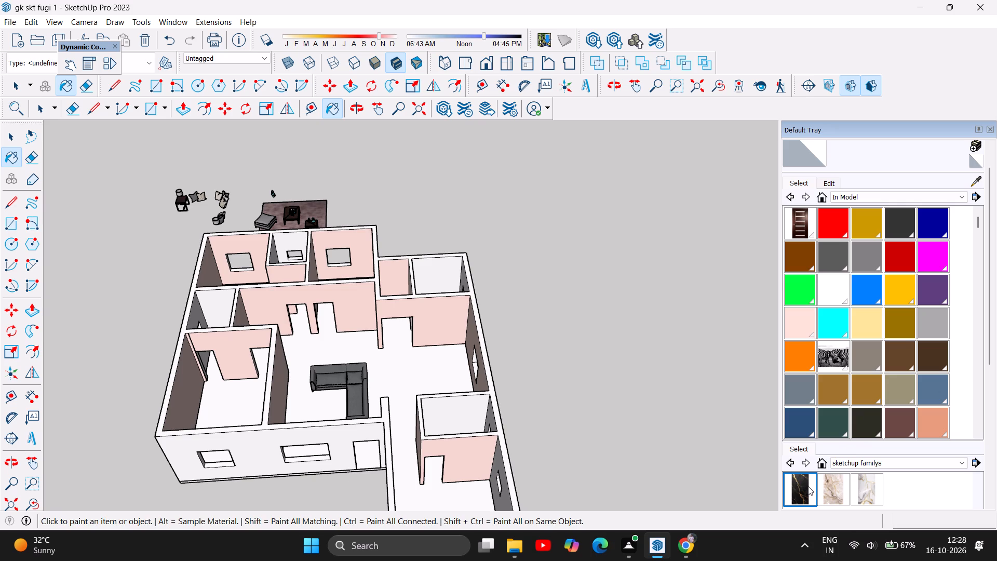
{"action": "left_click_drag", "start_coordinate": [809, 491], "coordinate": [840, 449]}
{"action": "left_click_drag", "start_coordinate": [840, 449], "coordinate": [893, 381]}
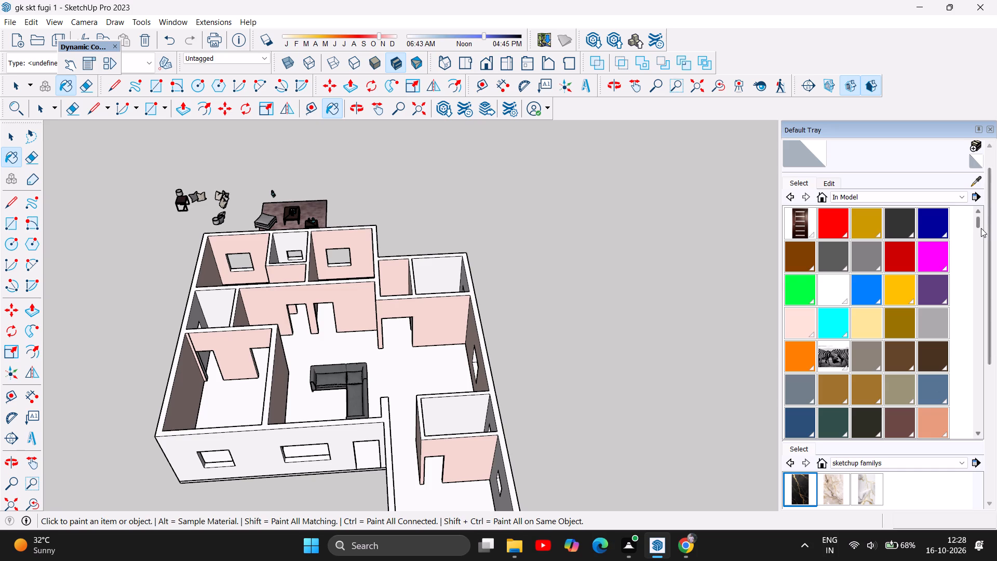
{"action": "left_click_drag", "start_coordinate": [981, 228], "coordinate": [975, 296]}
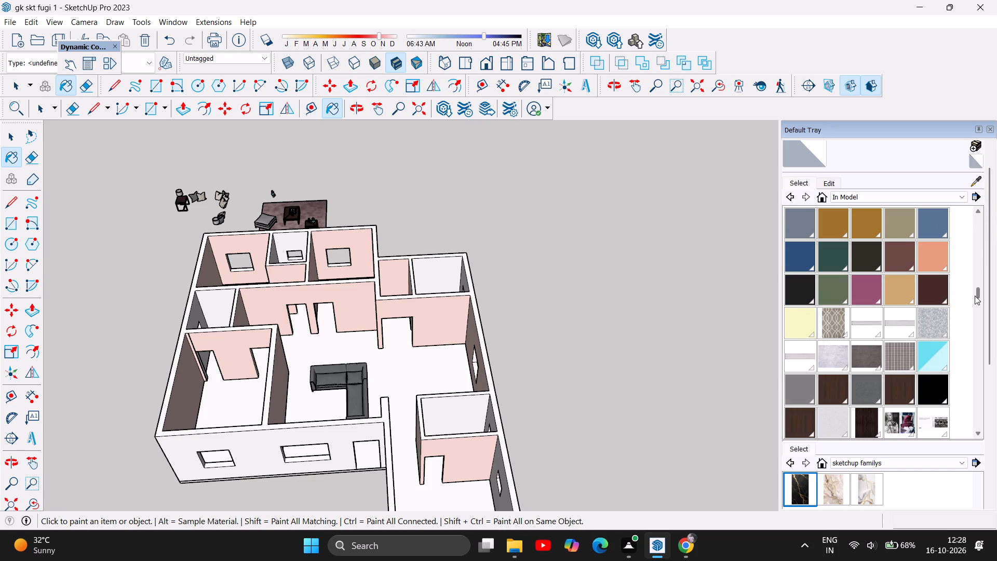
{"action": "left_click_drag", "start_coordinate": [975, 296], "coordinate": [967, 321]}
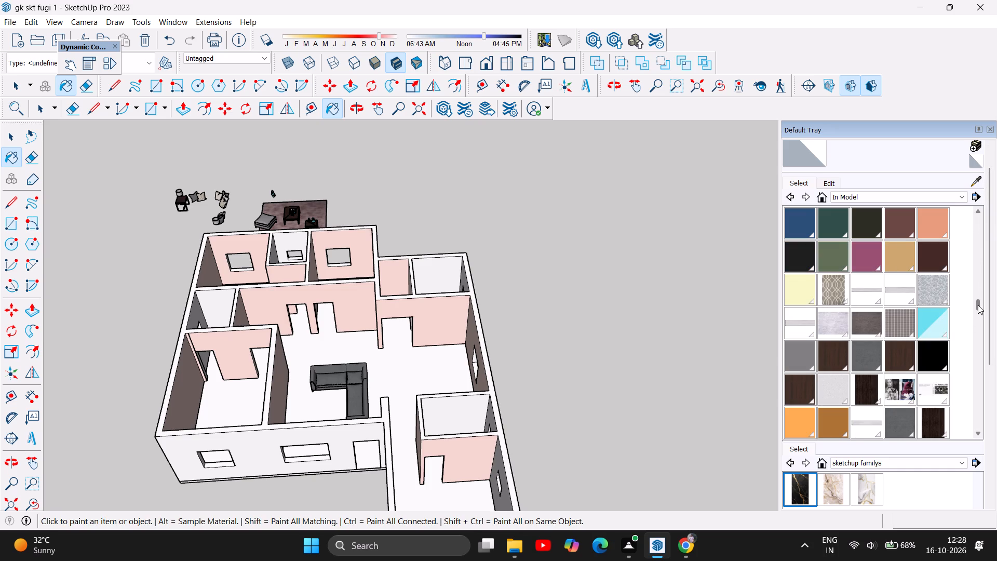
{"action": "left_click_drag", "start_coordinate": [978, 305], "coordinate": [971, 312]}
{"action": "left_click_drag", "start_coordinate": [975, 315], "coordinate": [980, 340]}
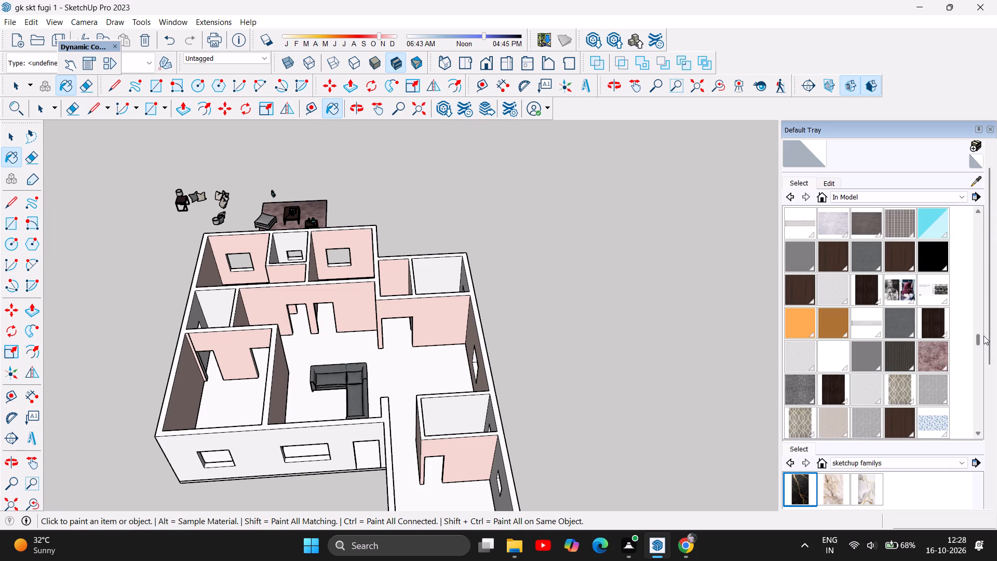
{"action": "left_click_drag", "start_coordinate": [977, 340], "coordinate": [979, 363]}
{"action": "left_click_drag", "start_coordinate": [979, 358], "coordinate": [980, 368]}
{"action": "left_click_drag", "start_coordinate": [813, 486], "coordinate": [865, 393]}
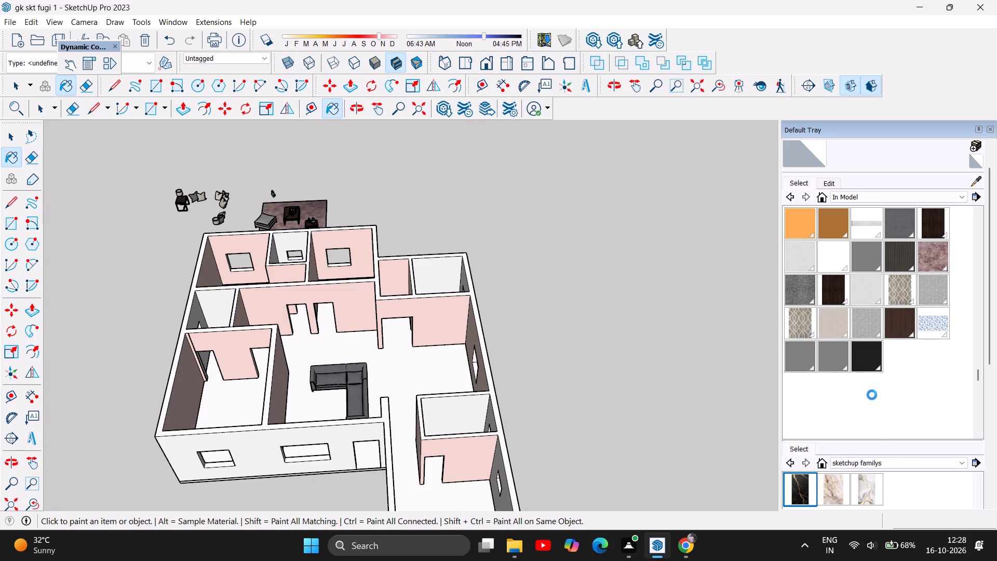
Look through the whole In Model material collection for the black marble.
{"action": "scroll", "coordinate": [862, 304], "scroll_direction": "up", "scroll_amount": 4}
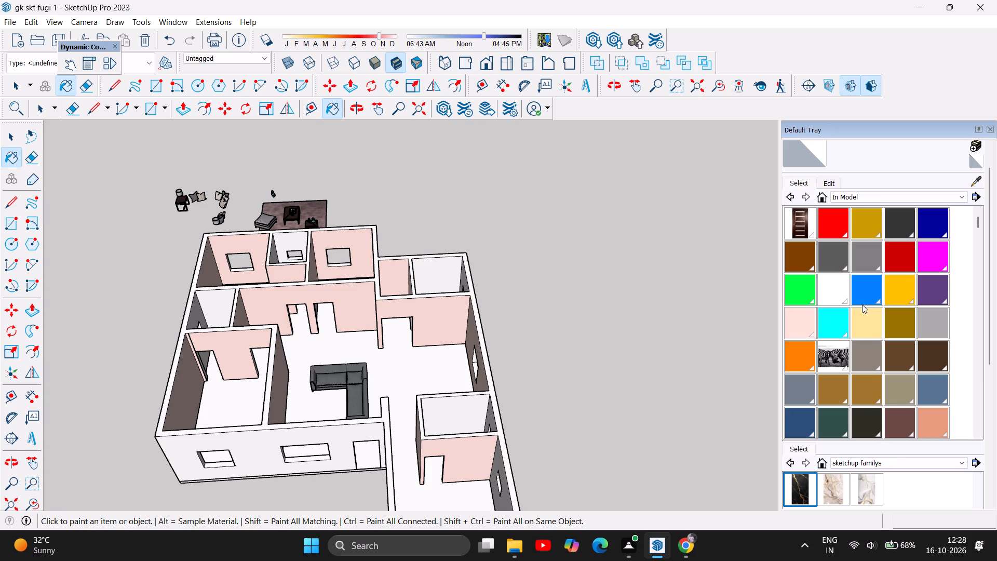
{"action": "left_click_drag", "start_coordinate": [977, 222], "coordinate": [976, 207]}
{"action": "left_click_drag", "start_coordinate": [979, 220], "coordinate": [978, 243]}
{"action": "left_click_drag", "start_coordinate": [978, 243], "coordinate": [977, 267]}
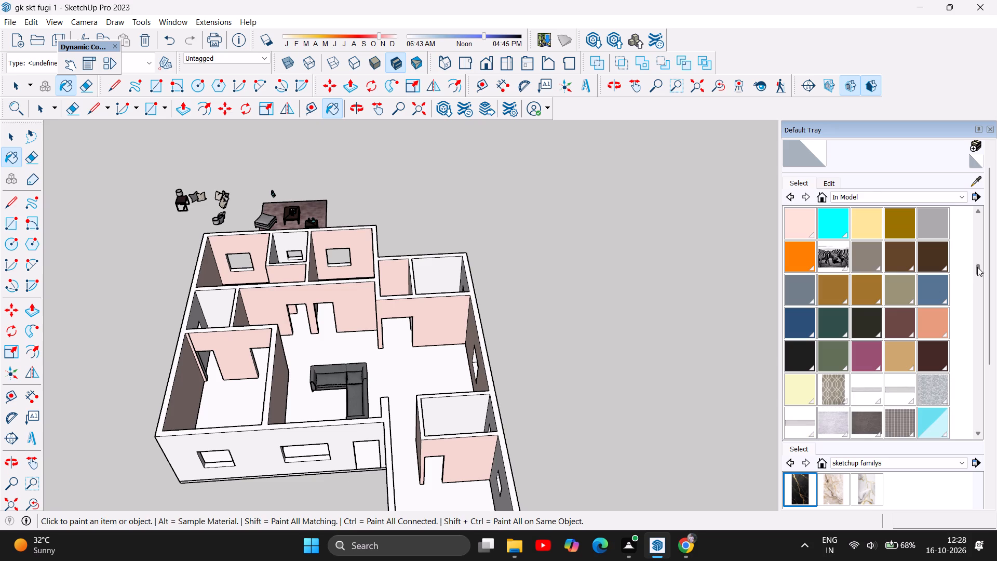
{"action": "left_click_drag", "start_coordinate": [977, 267], "coordinate": [977, 272]}
{"action": "left_click_drag", "start_coordinate": [977, 271], "coordinate": [976, 295]}
{"action": "left_click_drag", "start_coordinate": [976, 287], "coordinate": [976, 296]}
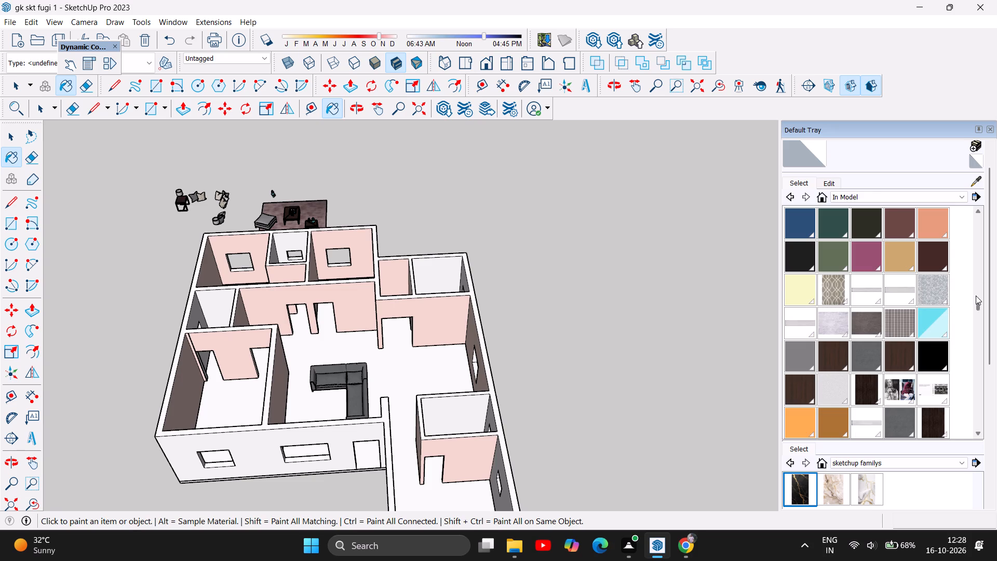
{"action": "left_click_drag", "start_coordinate": [976, 296], "coordinate": [974, 300]}
{"action": "left_click_drag", "start_coordinate": [974, 300], "coordinate": [975, 330]}
{"action": "left_click", "coordinate": [975, 330]}
{"action": "left_click_drag", "start_coordinate": [975, 330], "coordinate": [973, 345]}
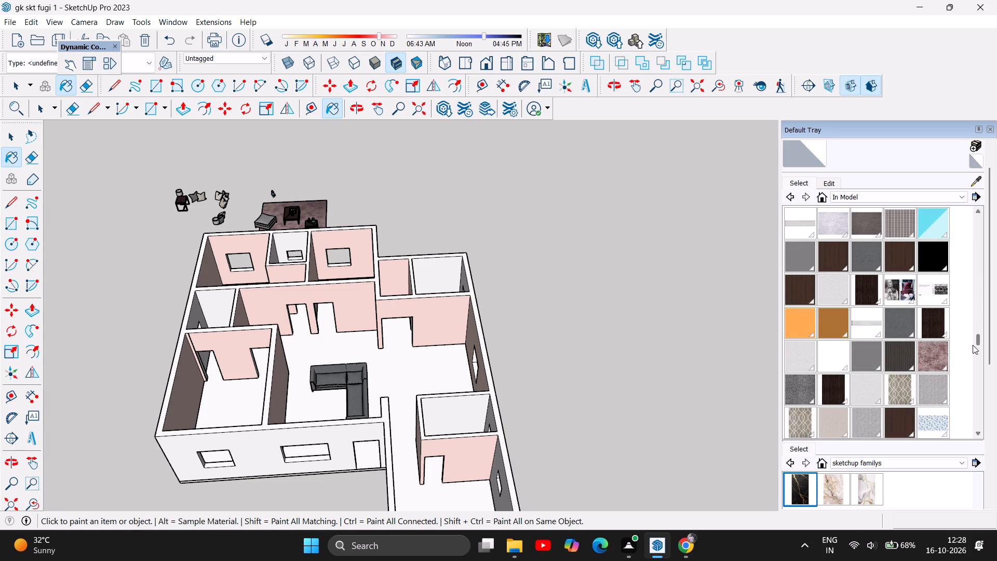
{"action": "left_click_drag", "start_coordinate": [973, 345], "coordinate": [975, 369]}
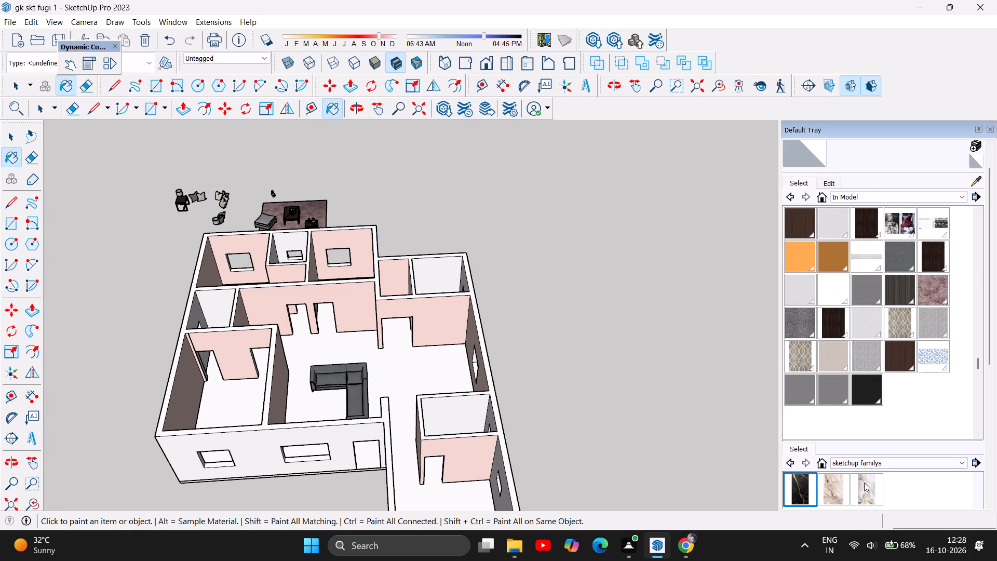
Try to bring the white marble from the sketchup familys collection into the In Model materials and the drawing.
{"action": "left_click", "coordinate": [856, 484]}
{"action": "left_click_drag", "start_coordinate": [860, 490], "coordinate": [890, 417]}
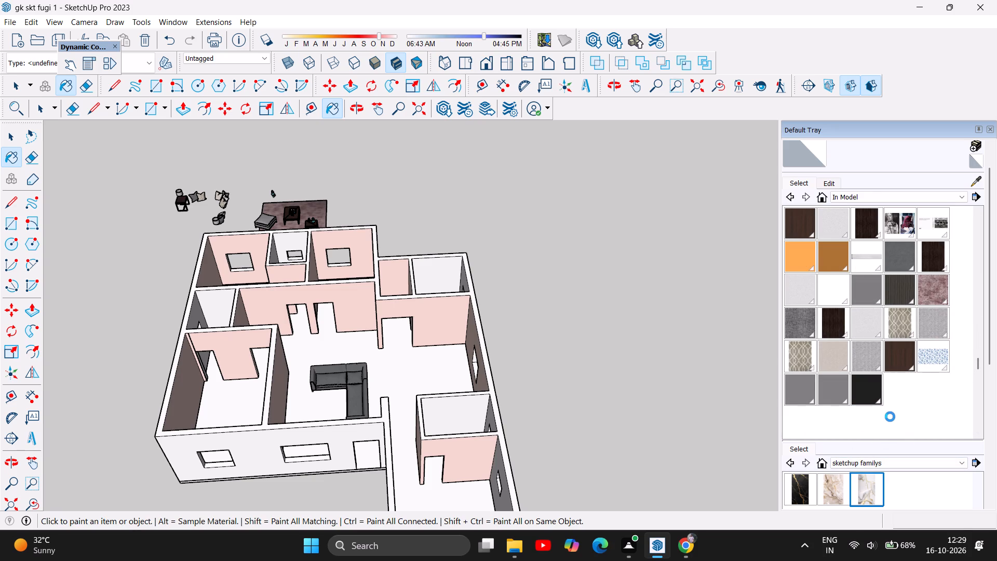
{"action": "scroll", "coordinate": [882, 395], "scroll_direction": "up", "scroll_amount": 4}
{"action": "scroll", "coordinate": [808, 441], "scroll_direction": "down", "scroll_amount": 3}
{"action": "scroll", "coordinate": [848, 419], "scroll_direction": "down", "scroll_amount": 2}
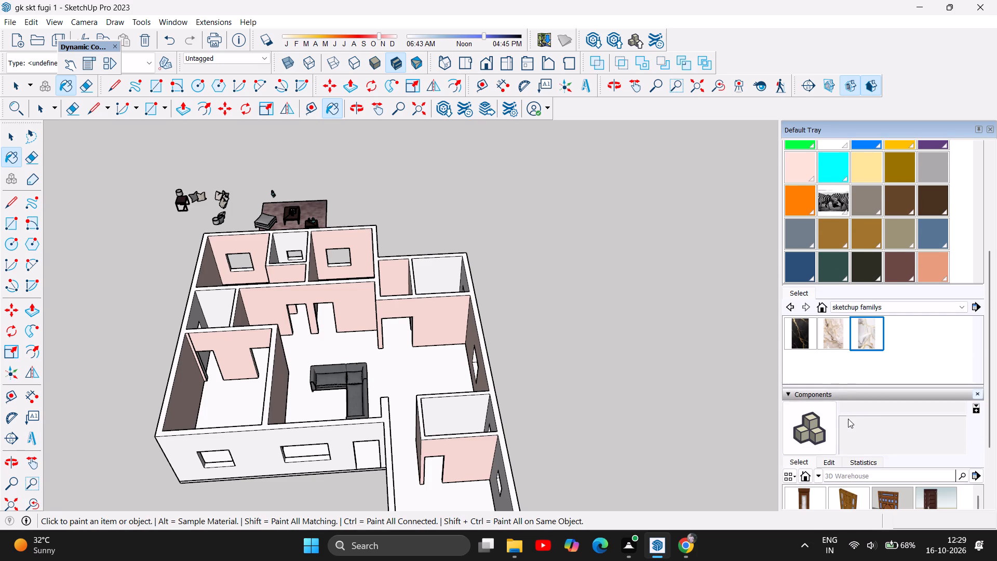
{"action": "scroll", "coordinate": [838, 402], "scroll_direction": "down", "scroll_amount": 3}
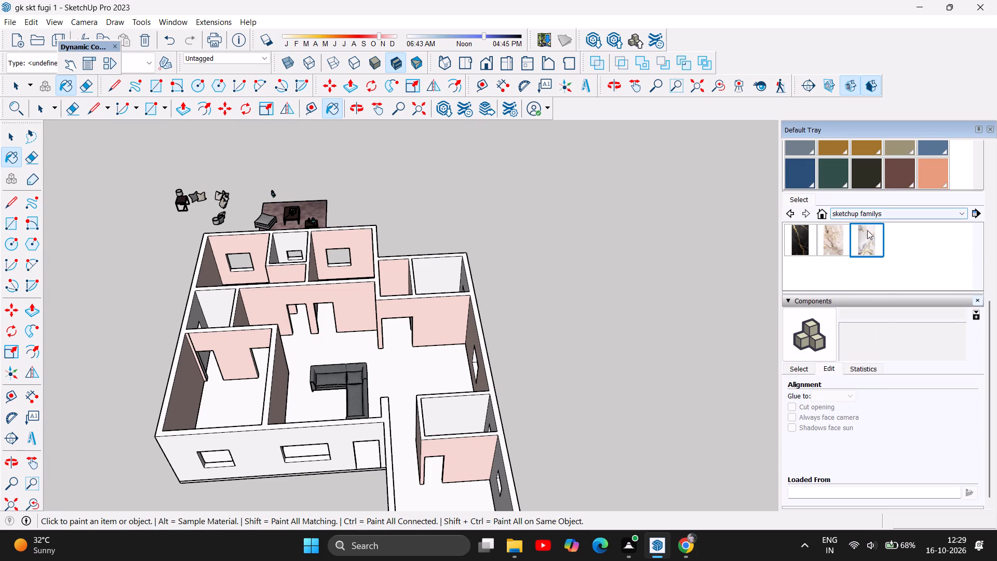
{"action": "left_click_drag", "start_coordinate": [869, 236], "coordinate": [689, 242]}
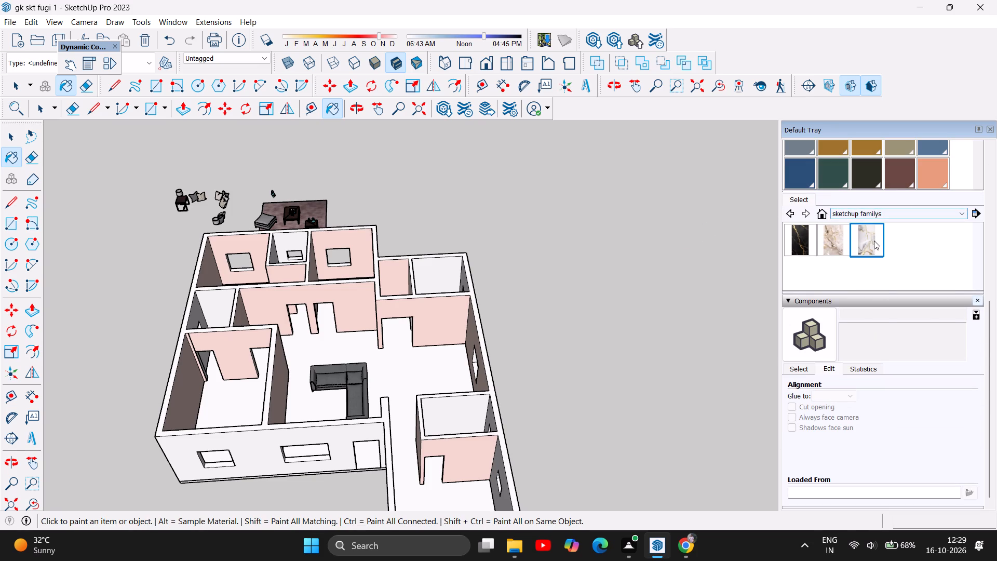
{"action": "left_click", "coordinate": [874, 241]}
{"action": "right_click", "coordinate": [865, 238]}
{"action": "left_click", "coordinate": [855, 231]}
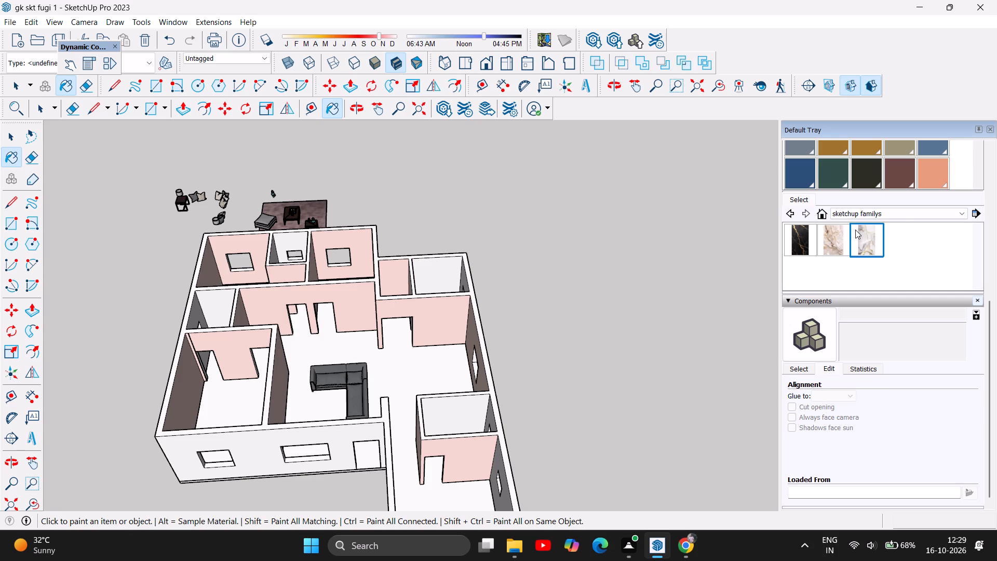
Check the Materials and In Model collections in the secondary material list for marble, and return to sketchup familys.
{"action": "left_click", "coordinate": [956, 214]}
{"action": "left_click", "coordinate": [867, 235]}
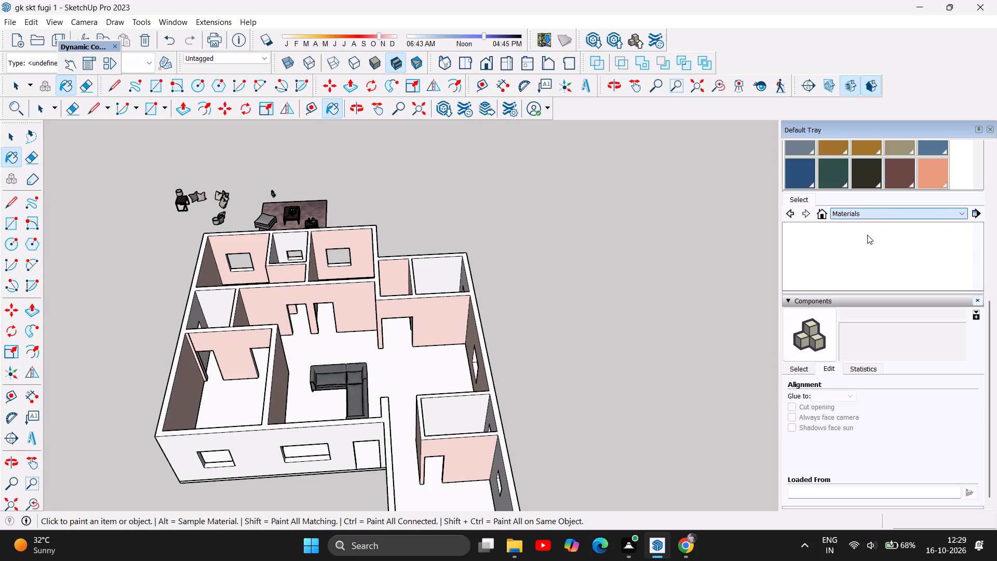
{"action": "left_click", "coordinate": [894, 209]}
{"action": "left_click", "coordinate": [880, 223]}
{"action": "scroll", "coordinate": [844, 268], "scroll_direction": "down", "scroll_amount": 7}
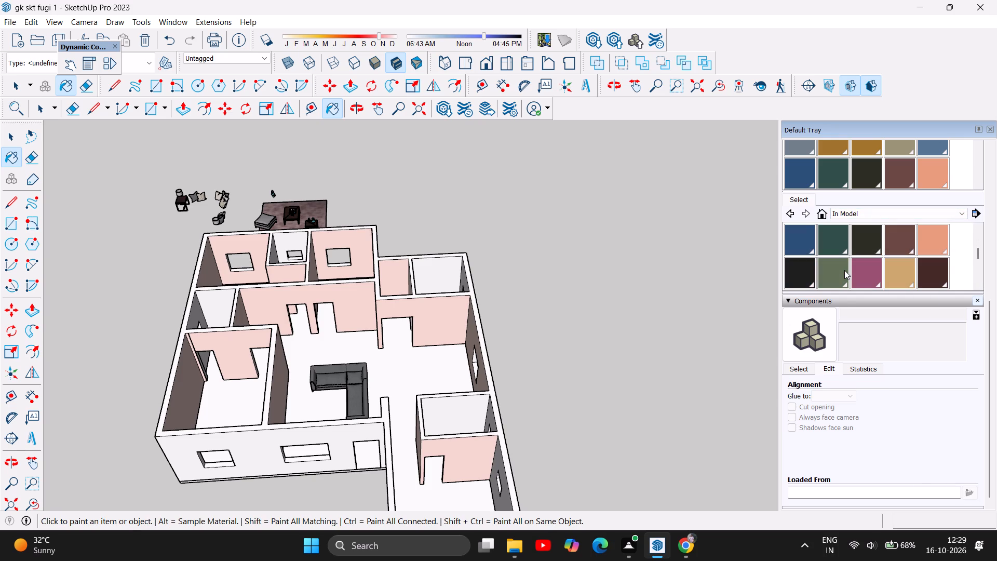
{"action": "scroll", "coordinate": [844, 270], "scroll_direction": "down", "scroll_amount": 9}
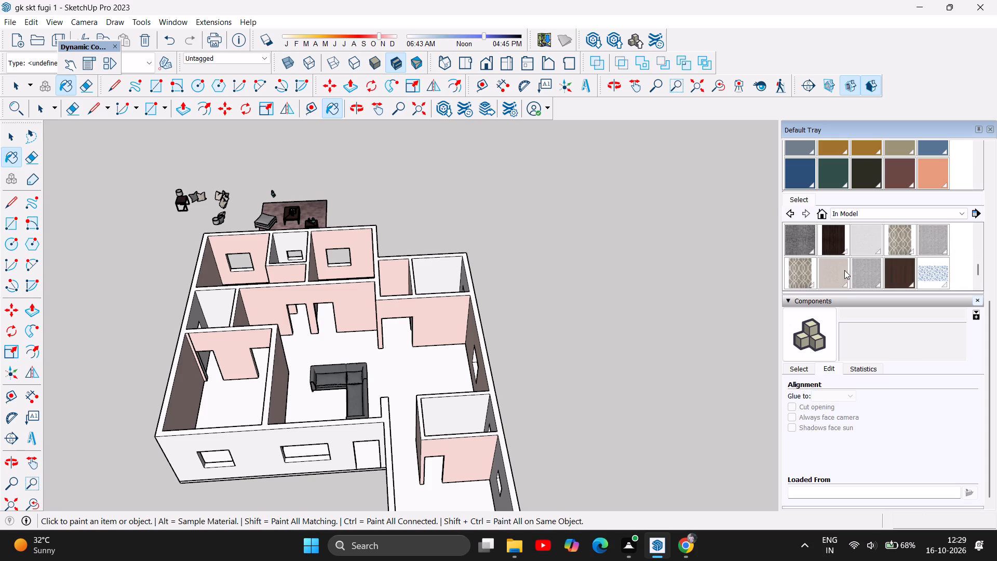
{"action": "scroll", "coordinate": [844, 270], "scroll_direction": "down", "scroll_amount": 5}
{"action": "left_click", "coordinate": [921, 212]}
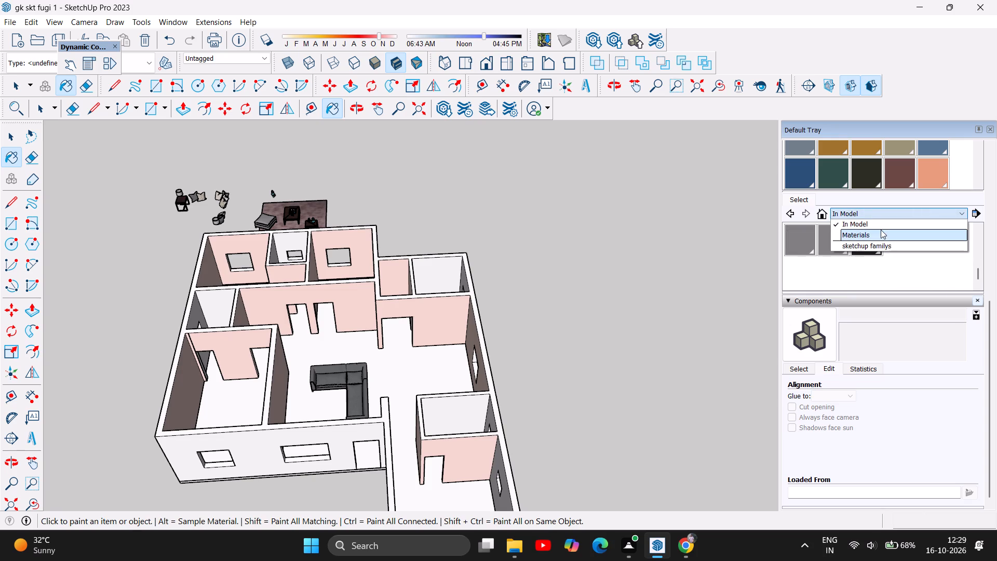
{"action": "left_click", "coordinate": [875, 247]}
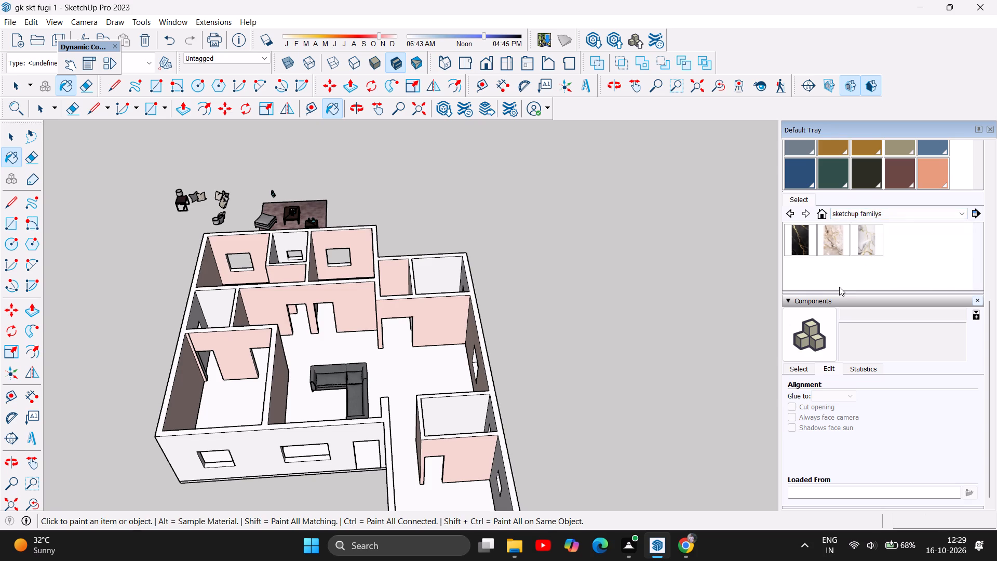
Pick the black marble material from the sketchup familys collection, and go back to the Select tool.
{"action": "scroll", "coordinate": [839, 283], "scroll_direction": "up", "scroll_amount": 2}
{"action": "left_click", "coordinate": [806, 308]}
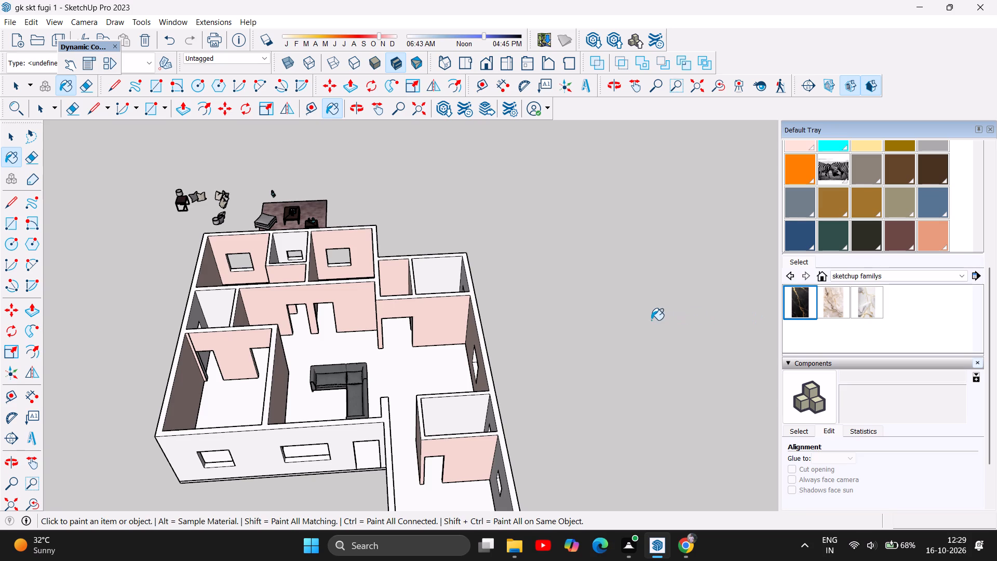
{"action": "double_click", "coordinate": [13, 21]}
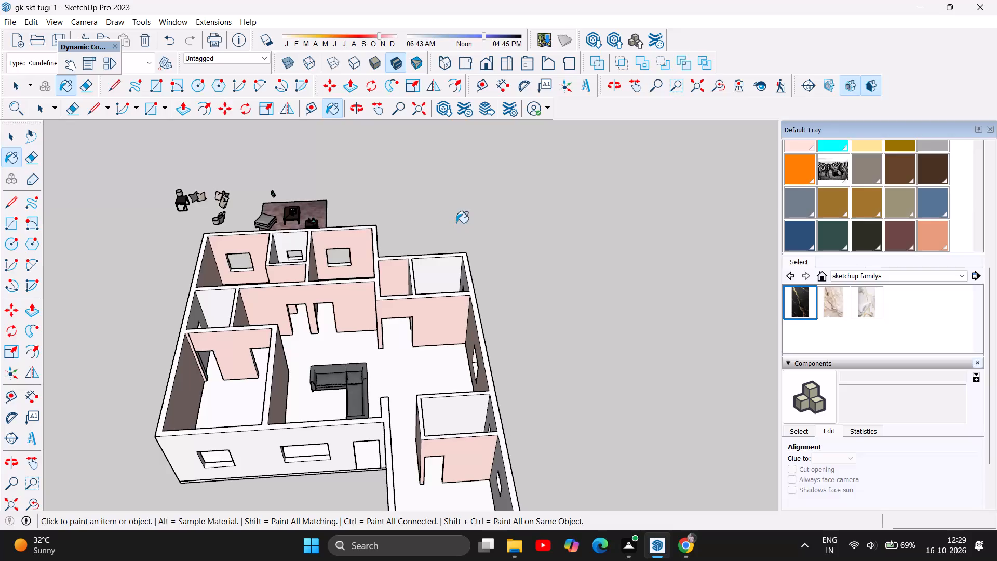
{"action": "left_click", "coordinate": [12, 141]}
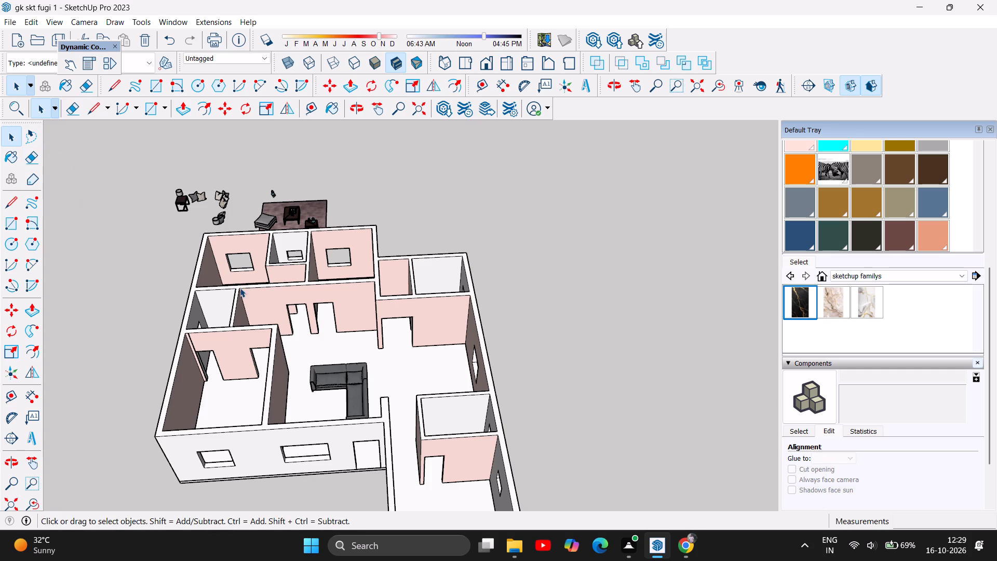
Paint the house's front exterior wall, with the two windows and door opening, using the dark reddish-brown In Model colour.
{"action": "scroll", "coordinate": [416, 241], "scroll_direction": "down", "scroll_amount": 1}
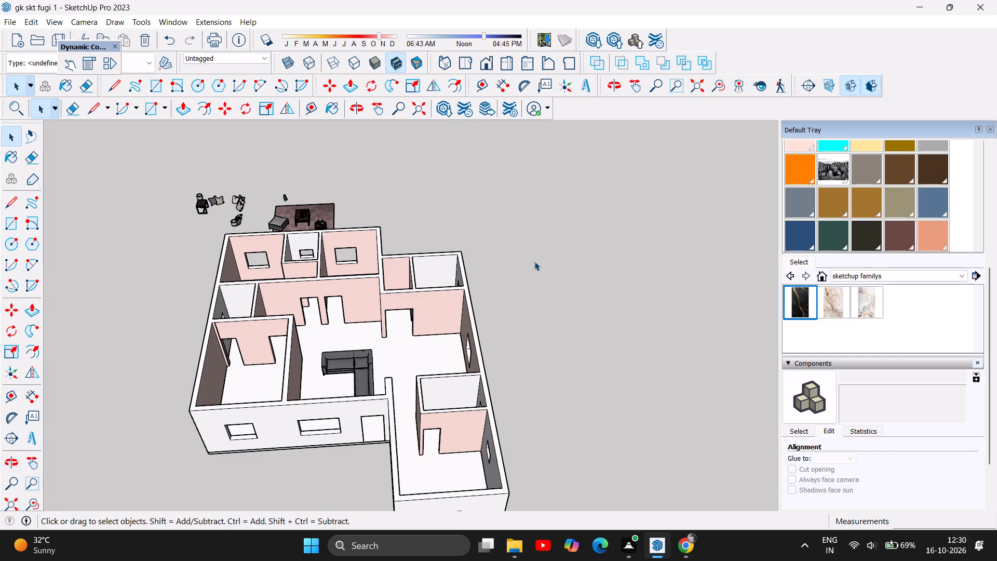
{"action": "scroll", "coordinate": [534, 261], "scroll_direction": "down", "scroll_amount": 1}
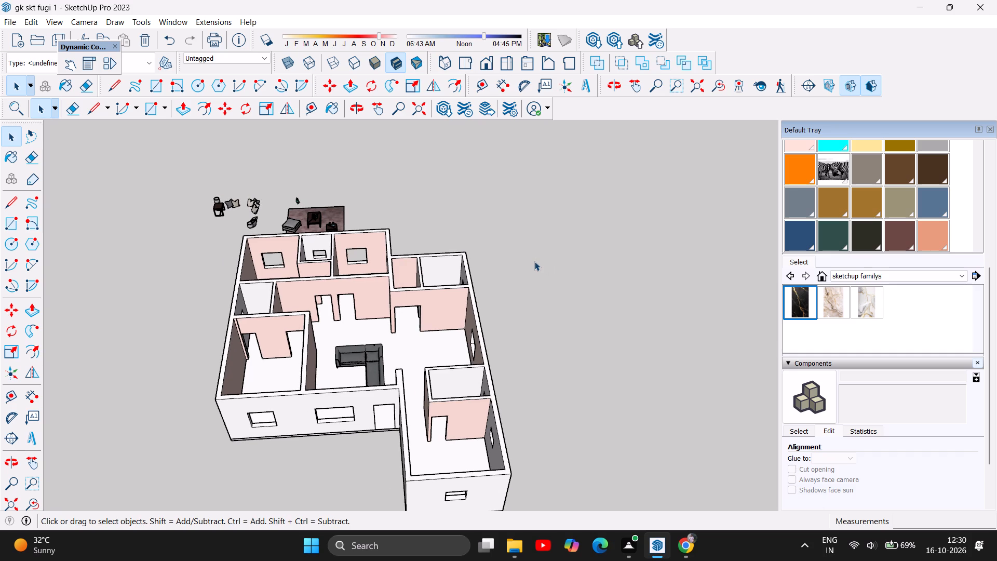
{"action": "scroll", "coordinate": [534, 261], "scroll_direction": "down", "scroll_amount": 3}
{"action": "scroll", "coordinate": [534, 261], "scroll_direction": "up", "scroll_amount": 5}
{"action": "scroll", "coordinate": [478, 370], "scroll_direction": "up", "scroll_amount": 3}
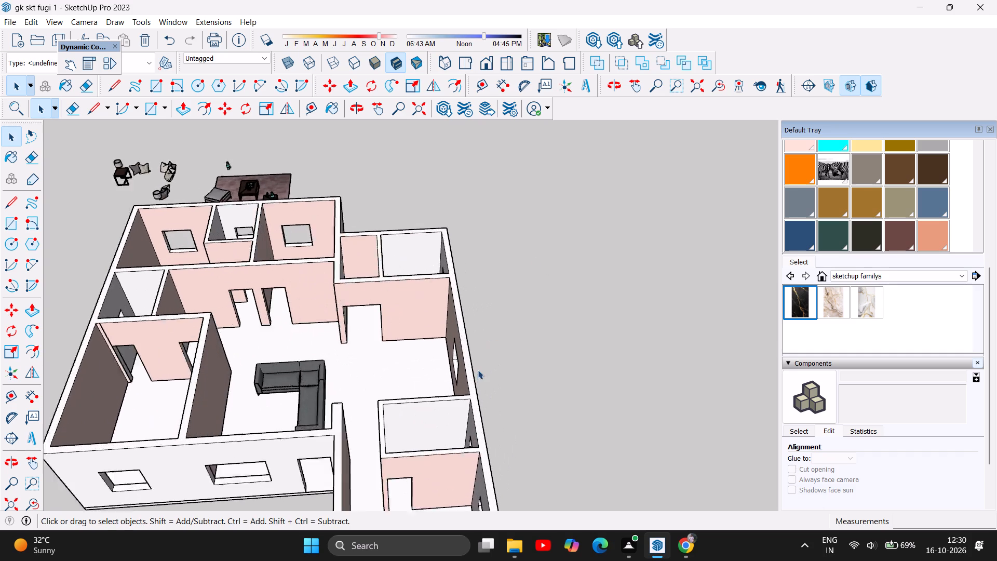
{"action": "scroll", "coordinate": [478, 370], "scroll_direction": "up", "scroll_amount": 2}
{"action": "scroll", "coordinate": [923, 239], "scroll_direction": "up", "scroll_amount": 3}
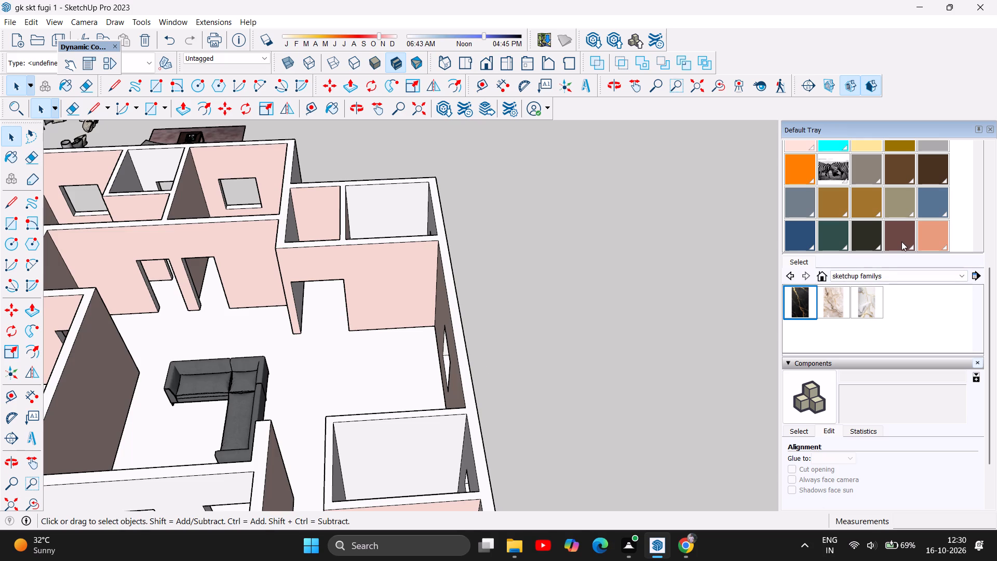
{"action": "left_click", "coordinate": [899, 242]}
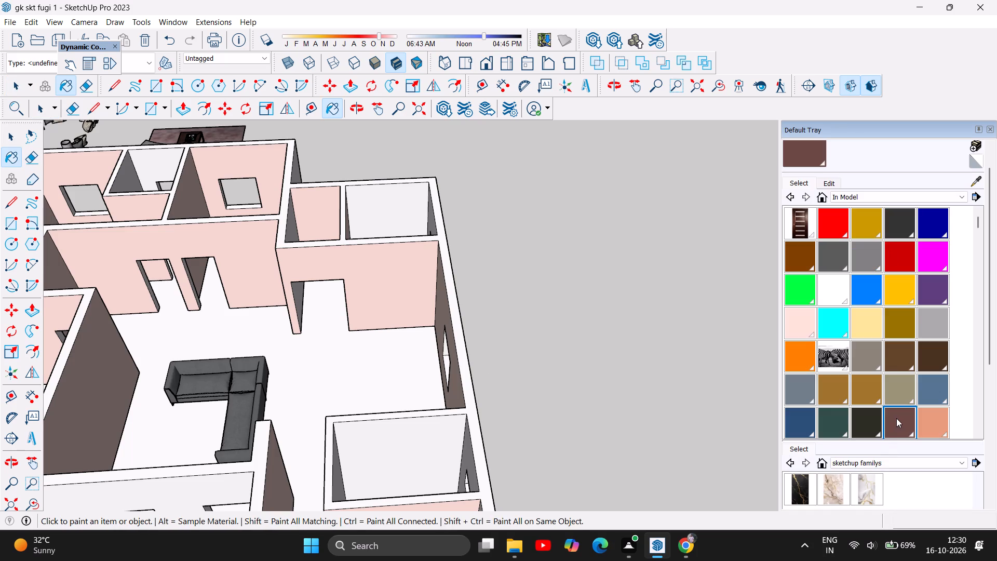
{"action": "scroll", "coordinate": [656, 383], "scroll_direction": "down", "scroll_amount": 11}
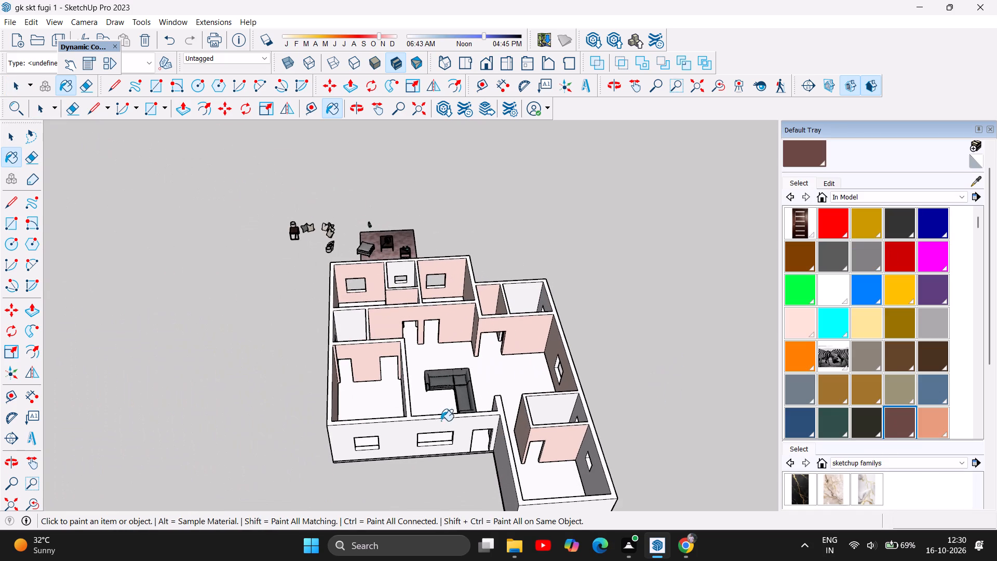
{"action": "left_click", "coordinate": [464, 430]}
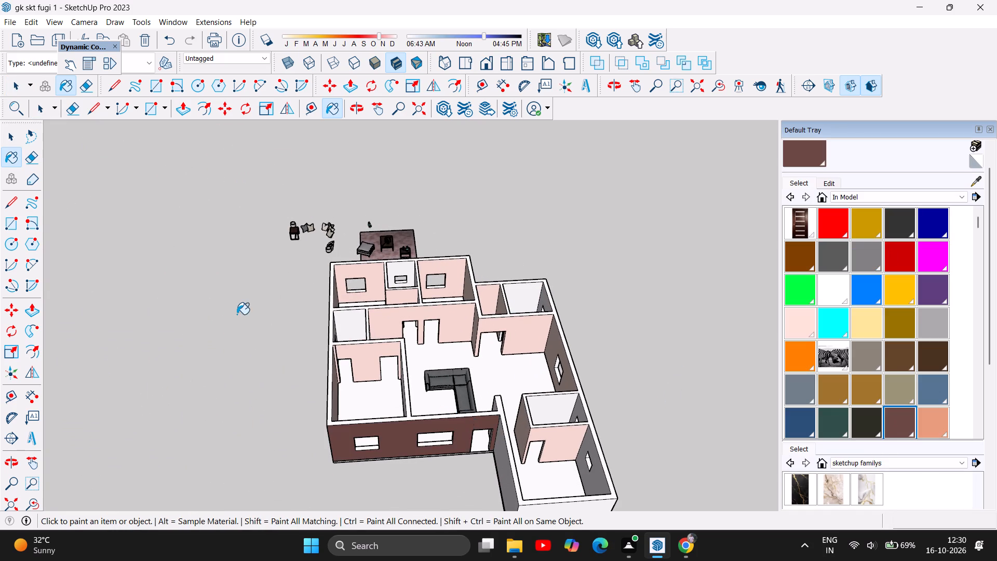
{"action": "scroll", "coordinate": [248, 308], "scroll_direction": "down", "scroll_amount": 6}
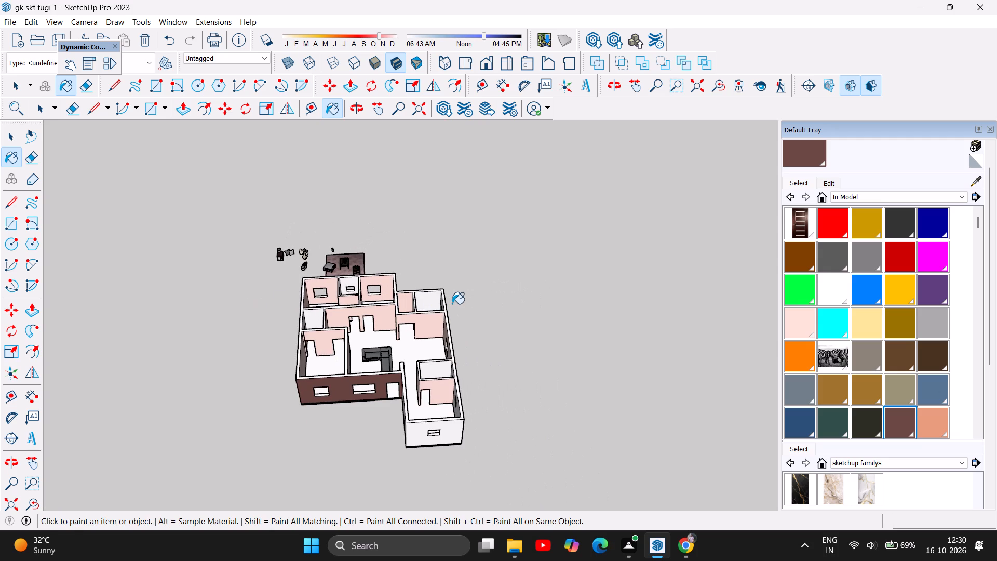
Undo the dark reddish-brown paint on the house's front exterior wall.
{"action": "key", "text": "ctrl+z"}
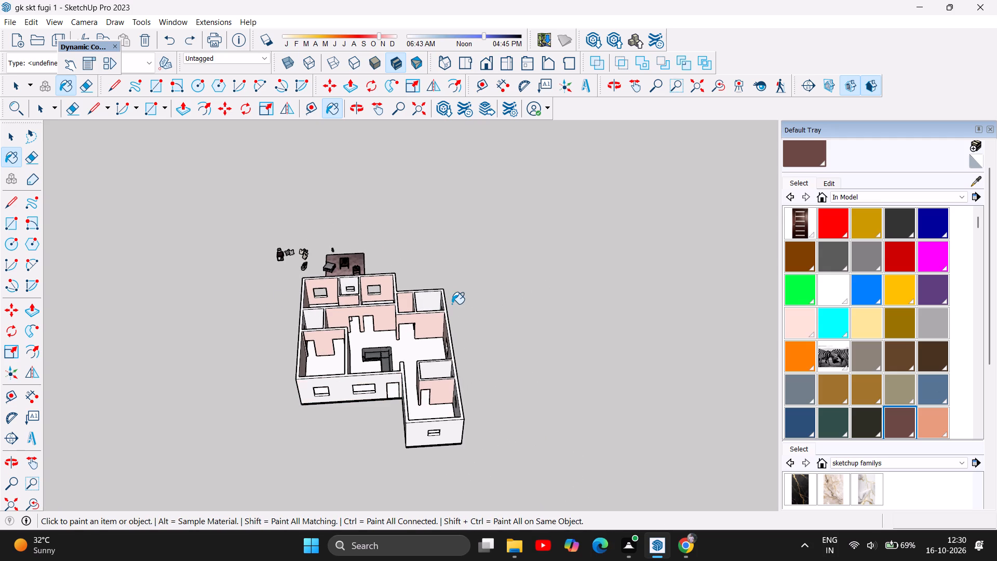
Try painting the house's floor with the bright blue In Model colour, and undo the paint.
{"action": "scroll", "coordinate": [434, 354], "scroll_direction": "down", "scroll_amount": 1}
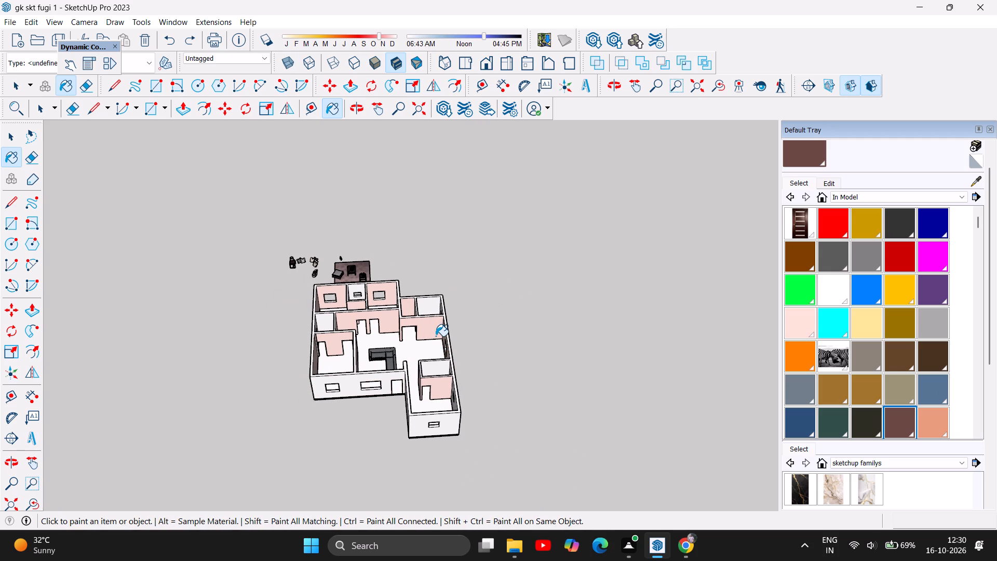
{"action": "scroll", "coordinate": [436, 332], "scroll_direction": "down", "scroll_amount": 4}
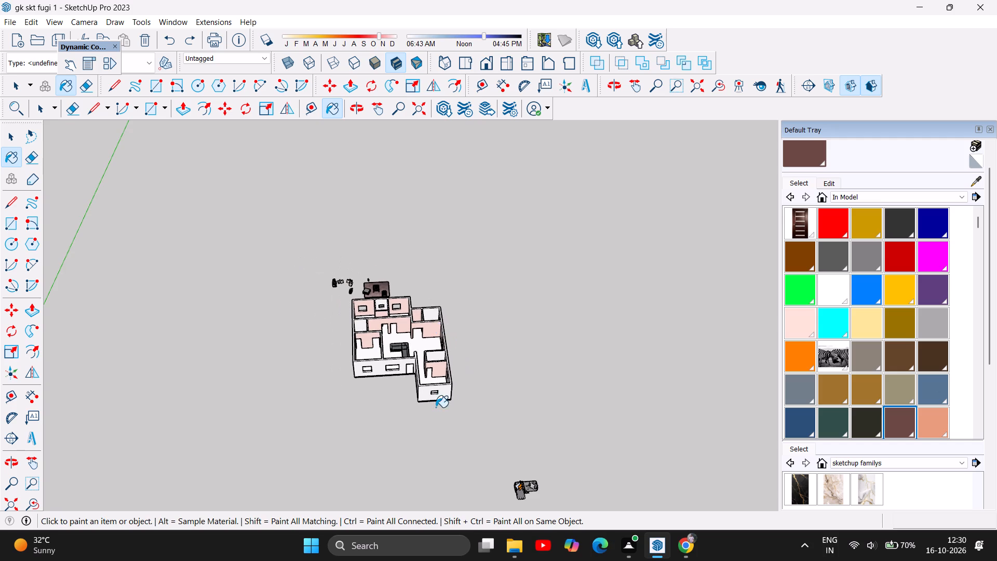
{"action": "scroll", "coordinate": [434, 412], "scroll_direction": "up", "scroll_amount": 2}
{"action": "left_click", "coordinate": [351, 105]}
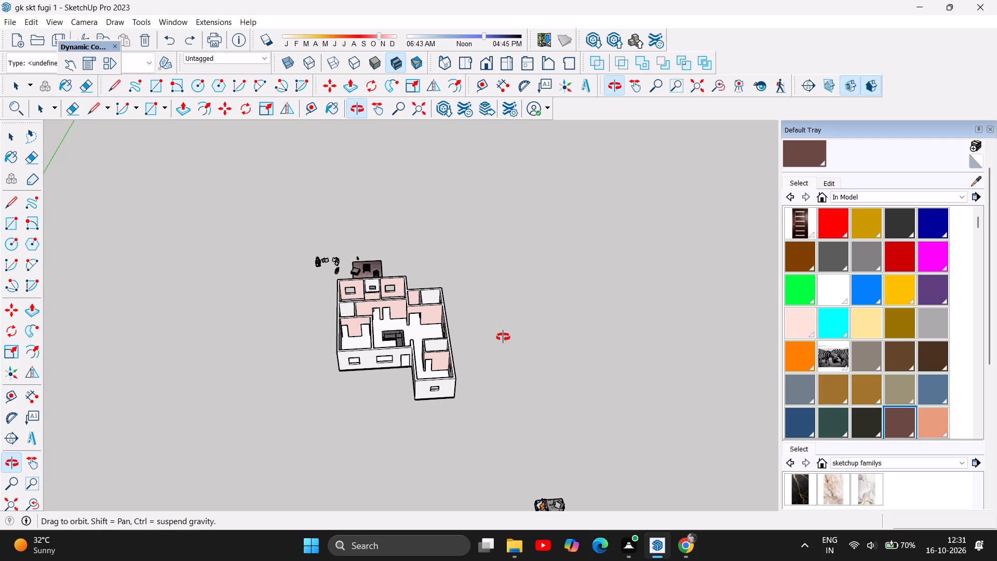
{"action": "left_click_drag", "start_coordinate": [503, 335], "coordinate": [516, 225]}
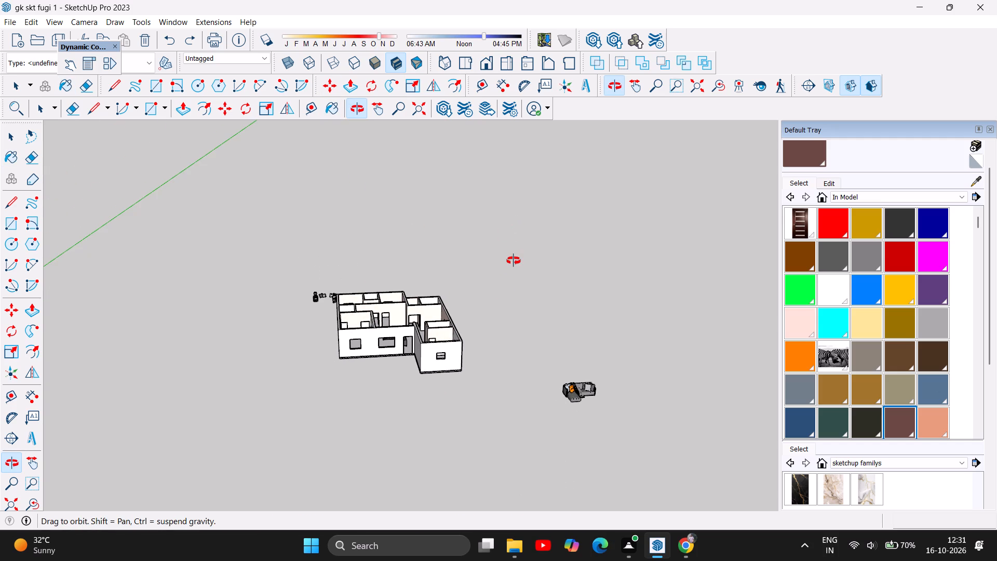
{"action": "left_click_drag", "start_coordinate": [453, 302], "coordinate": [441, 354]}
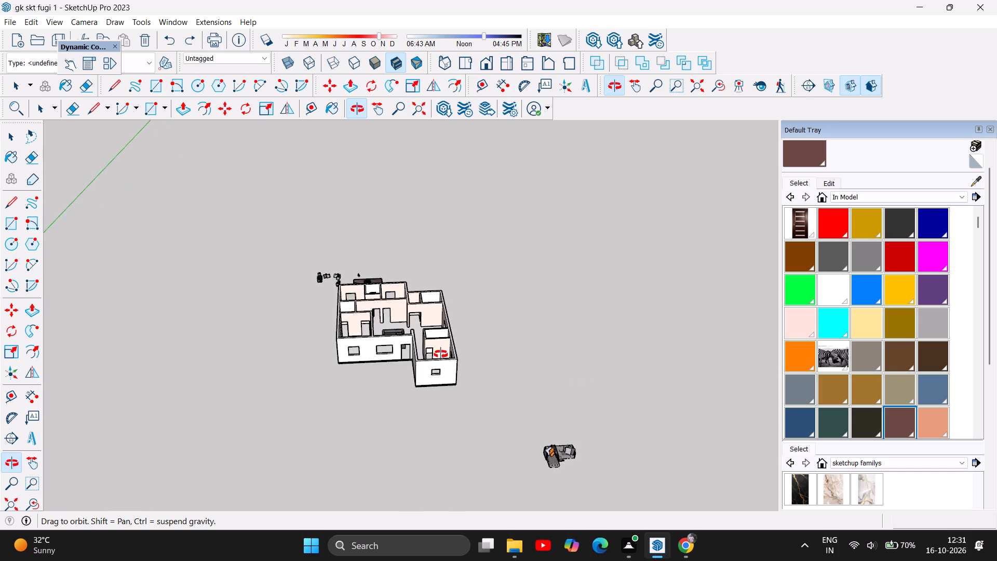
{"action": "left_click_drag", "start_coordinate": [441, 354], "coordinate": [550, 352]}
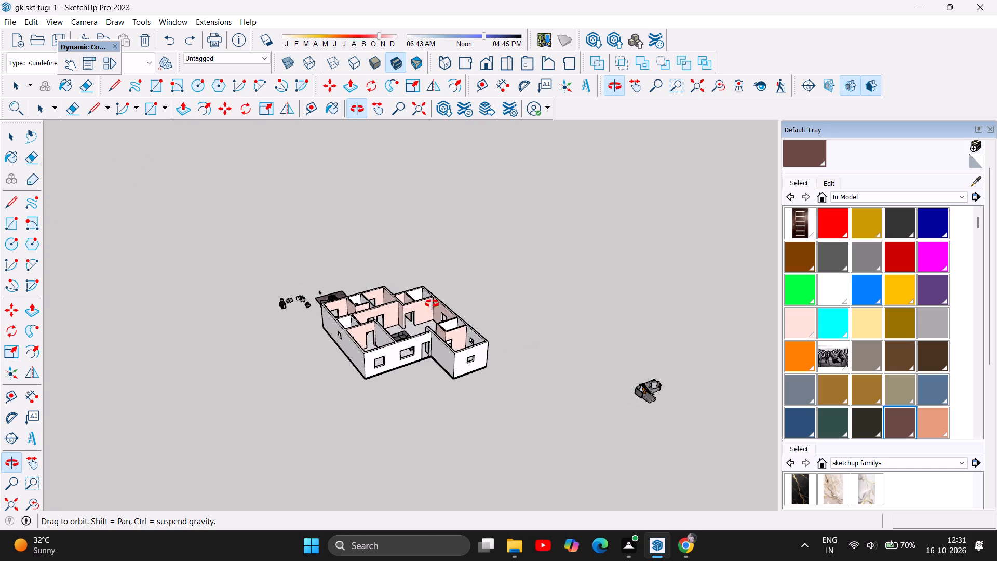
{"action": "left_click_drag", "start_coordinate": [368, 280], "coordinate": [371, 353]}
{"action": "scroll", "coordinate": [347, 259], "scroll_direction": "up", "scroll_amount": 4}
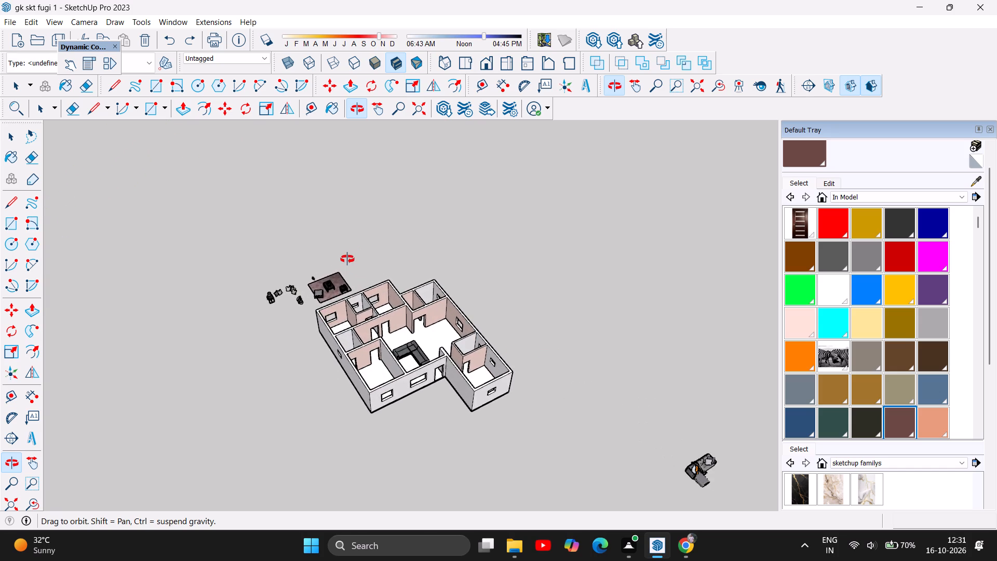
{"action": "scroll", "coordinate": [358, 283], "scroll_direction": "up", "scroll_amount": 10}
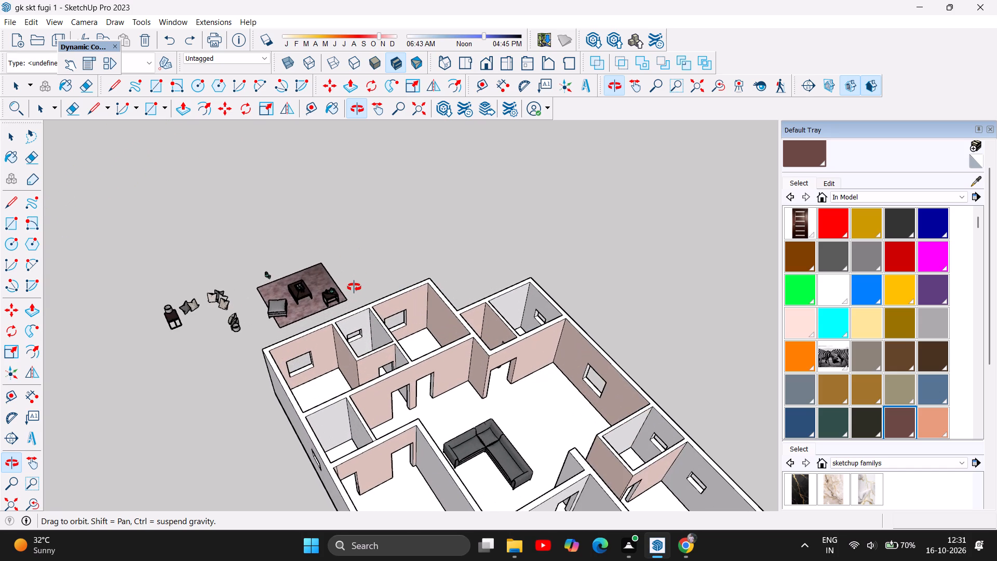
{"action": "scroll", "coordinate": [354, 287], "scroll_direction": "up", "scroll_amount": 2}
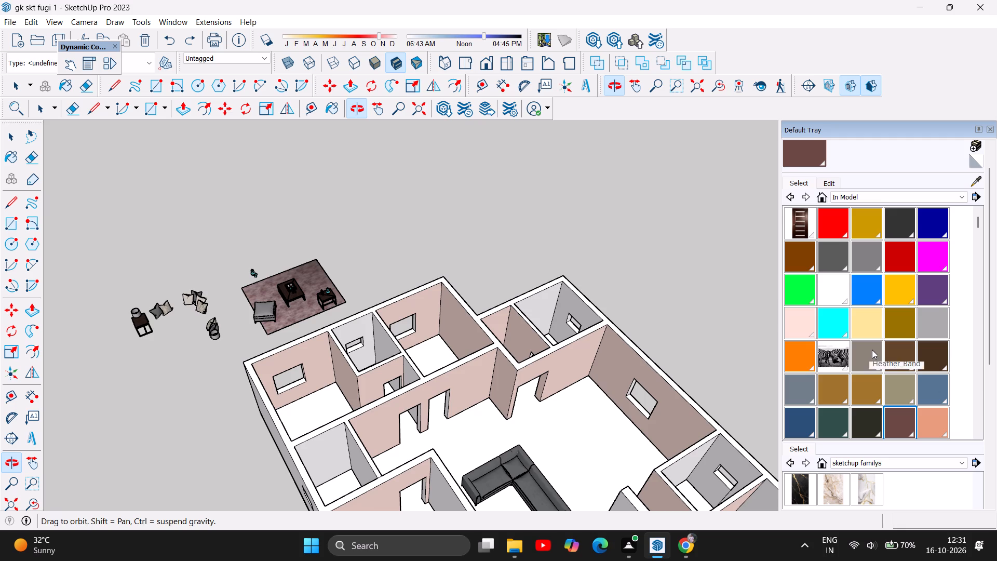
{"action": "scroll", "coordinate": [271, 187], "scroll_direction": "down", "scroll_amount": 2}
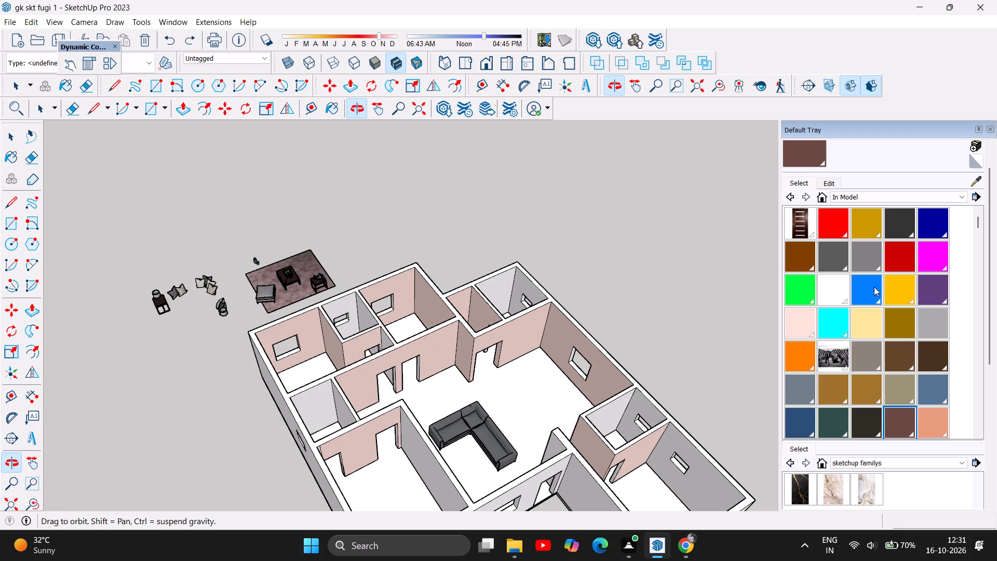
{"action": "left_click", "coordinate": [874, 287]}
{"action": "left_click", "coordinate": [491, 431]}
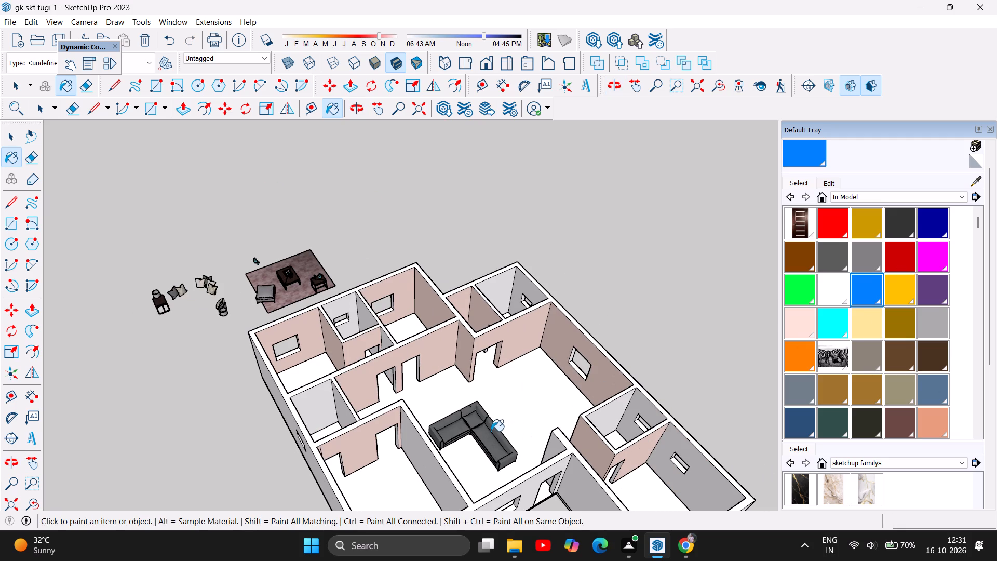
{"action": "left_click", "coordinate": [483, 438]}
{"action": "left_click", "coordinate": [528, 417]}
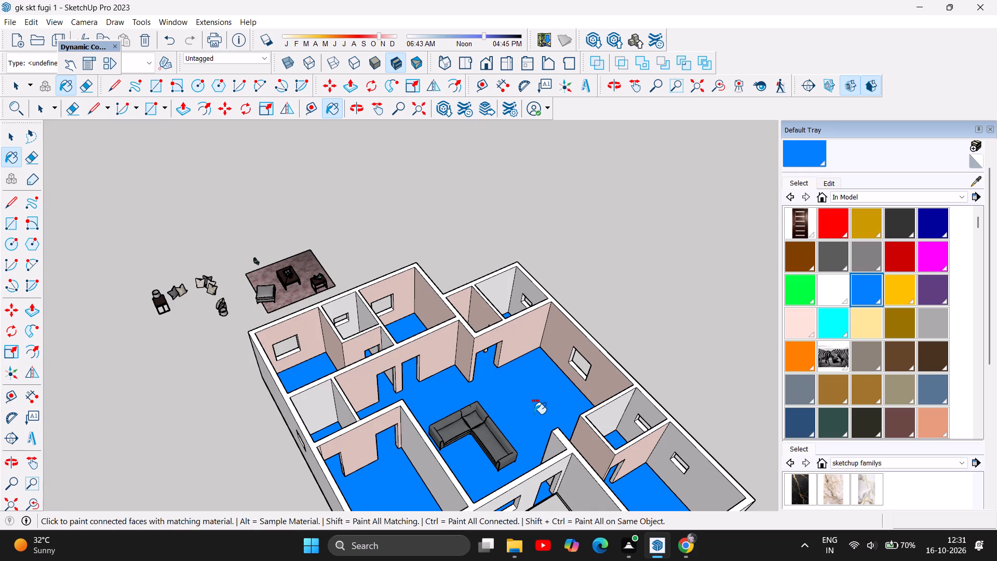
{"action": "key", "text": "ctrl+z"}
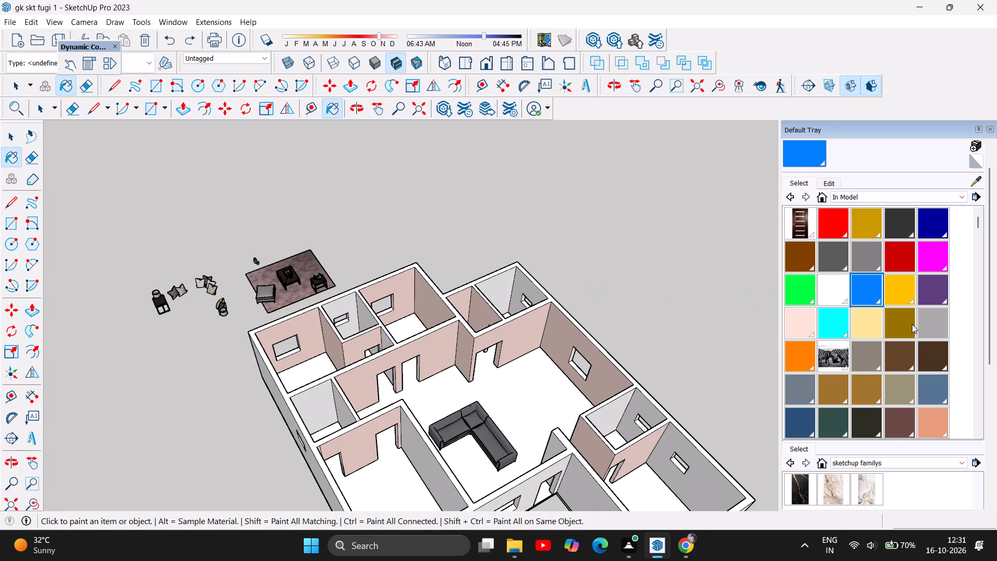
Look through the In Model materials for marble, and check the edit settings after picking the black marble from sketchup familys.
{"action": "scroll", "coordinate": [909, 319], "scroll_direction": "up", "scroll_amount": 3}
{"action": "left_click_drag", "start_coordinate": [977, 220], "coordinate": [975, 204]}
{"action": "left_click_drag", "start_coordinate": [979, 220], "coordinate": [976, 276]}
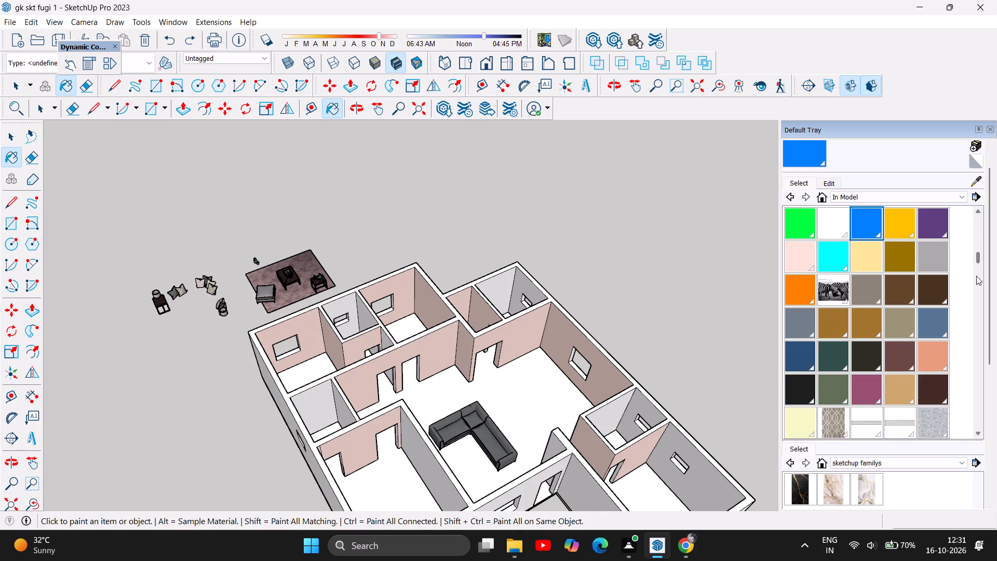
{"action": "left_click_drag", "start_coordinate": [976, 276], "coordinate": [986, 309]}
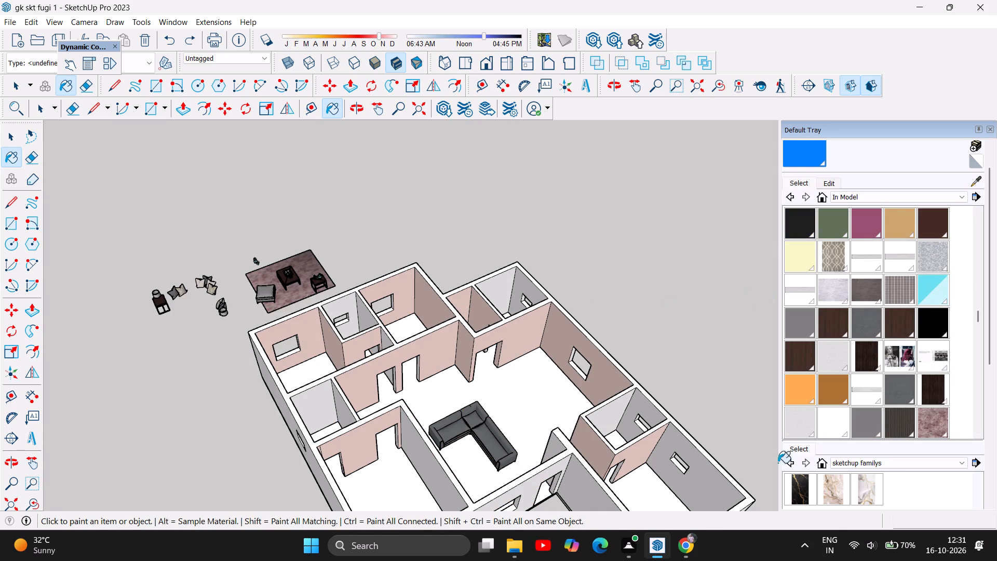
{"action": "left_click", "coordinate": [800, 476]}
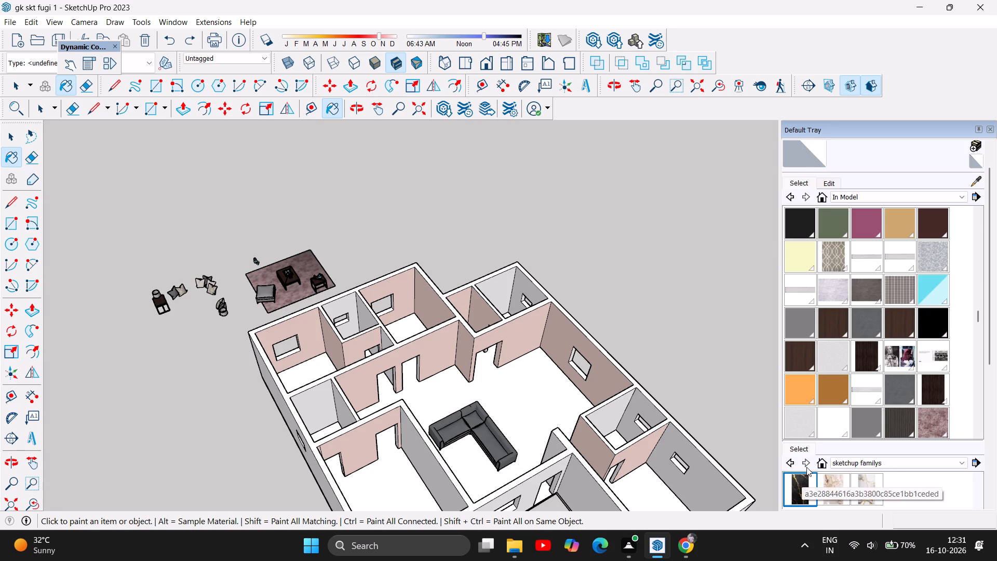
{"action": "left_click", "coordinate": [826, 180]}
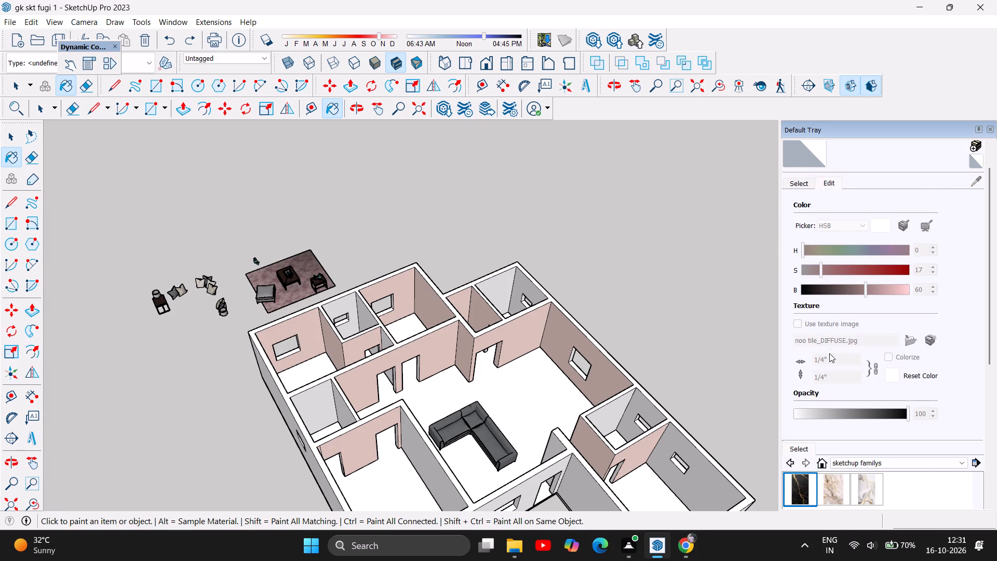
{"action": "scroll", "coordinate": [828, 379], "scroll_direction": "up", "scroll_amount": 2}
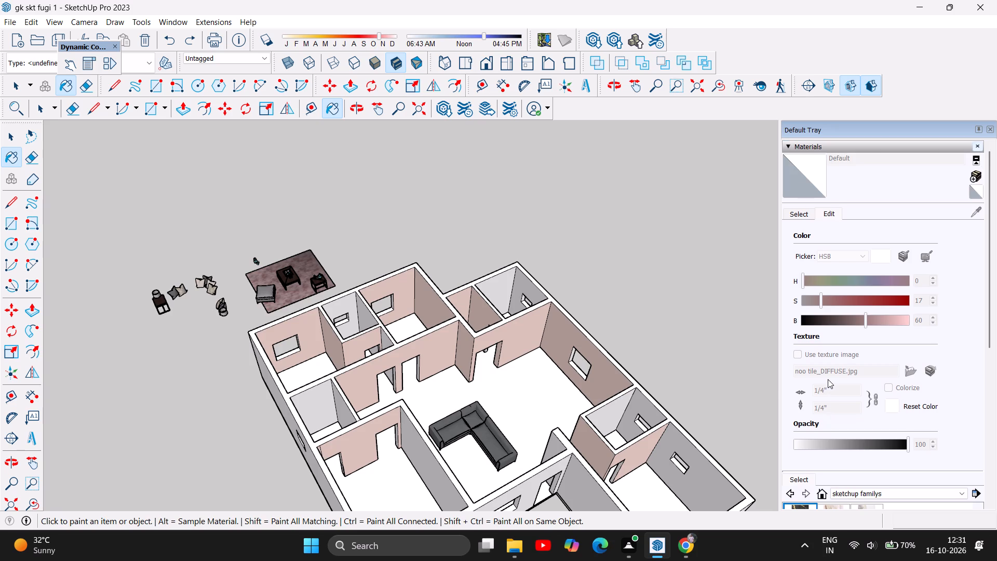
{"action": "scroll", "coordinate": [828, 379], "scroll_direction": "up", "scroll_amount": 2}
{"action": "left_click", "coordinate": [803, 212]}
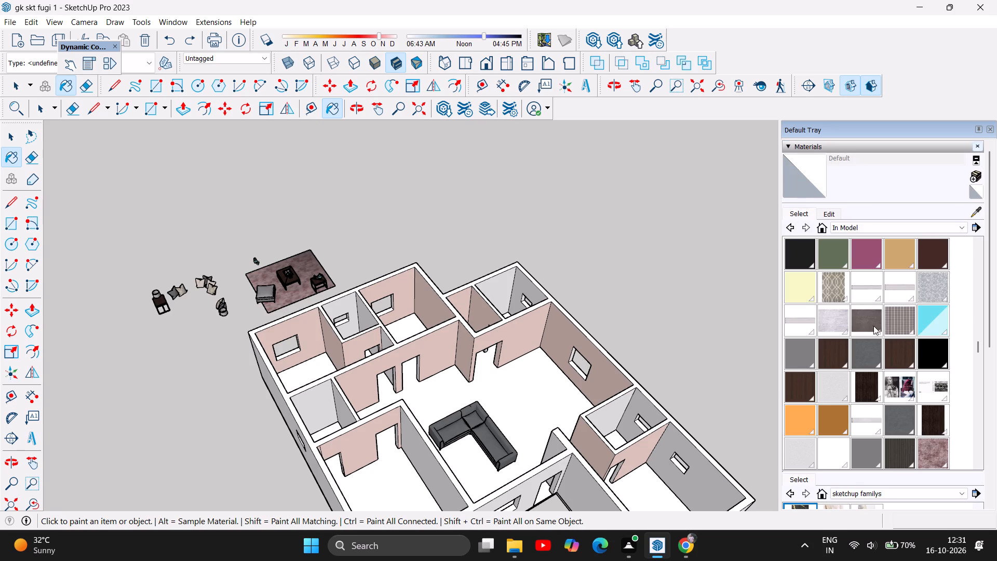
{"action": "scroll", "coordinate": [866, 344], "scroll_direction": "down", "scroll_amount": 6}
{"action": "scroll", "coordinate": [837, 425], "scroll_direction": "down", "scroll_amount": 4}
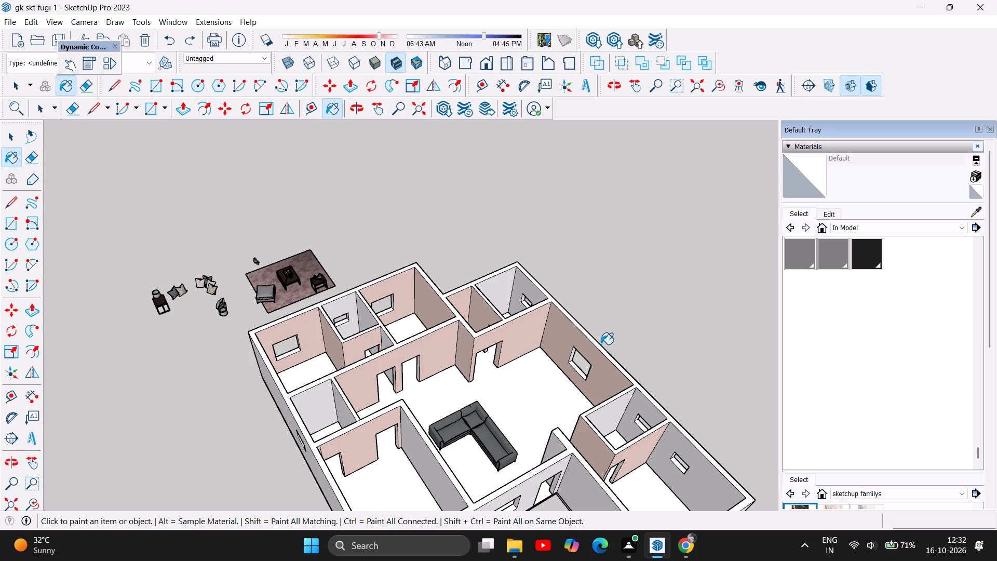
{"action": "scroll", "coordinate": [601, 344], "scroll_direction": "down", "scroll_amount": 5}
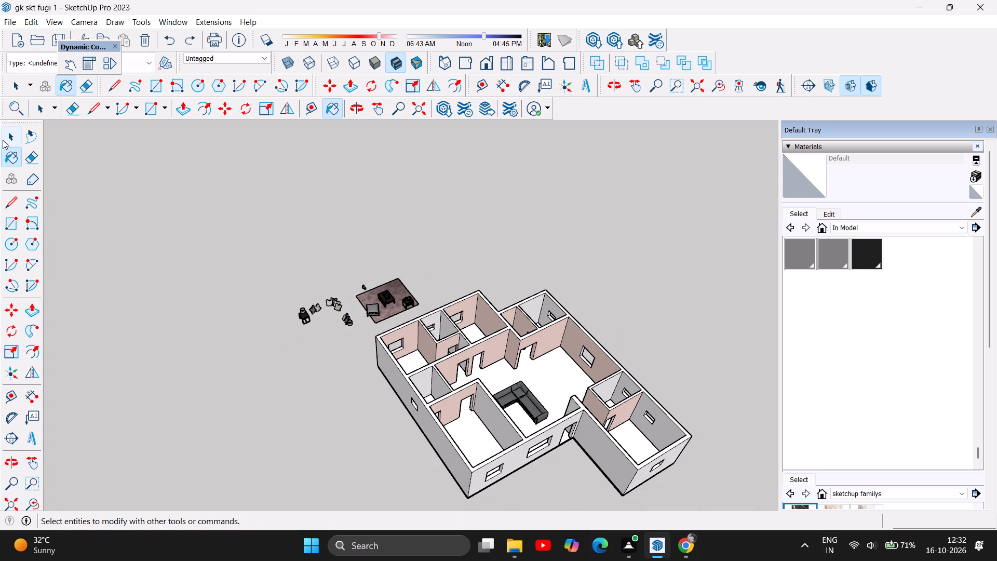
Go back to the Select tool, view the component's 3D Warehouse details, and close the 3D Warehouse window.
{"action": "left_click", "coordinate": [6, 138]}
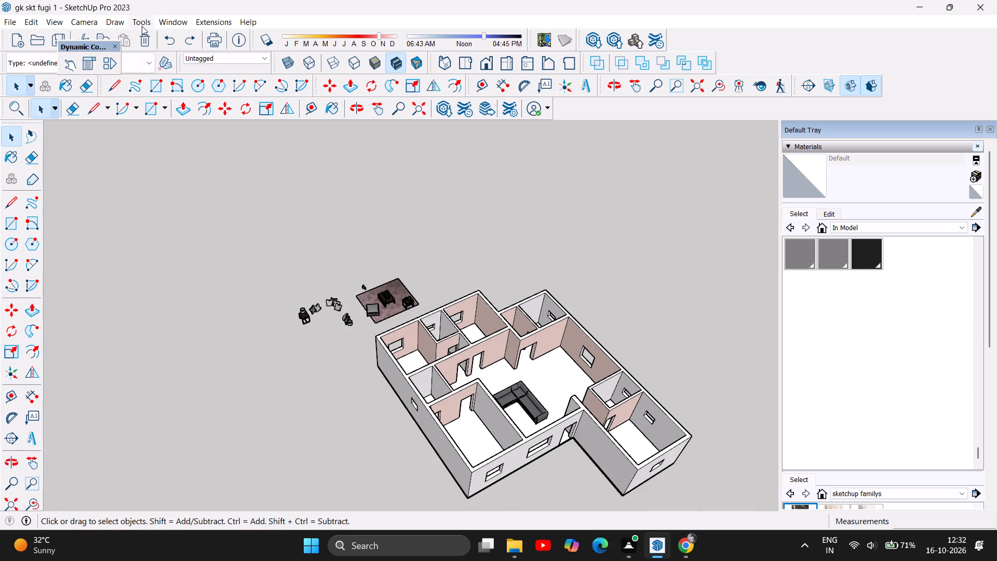
{"action": "left_click", "coordinate": [53, 19]}
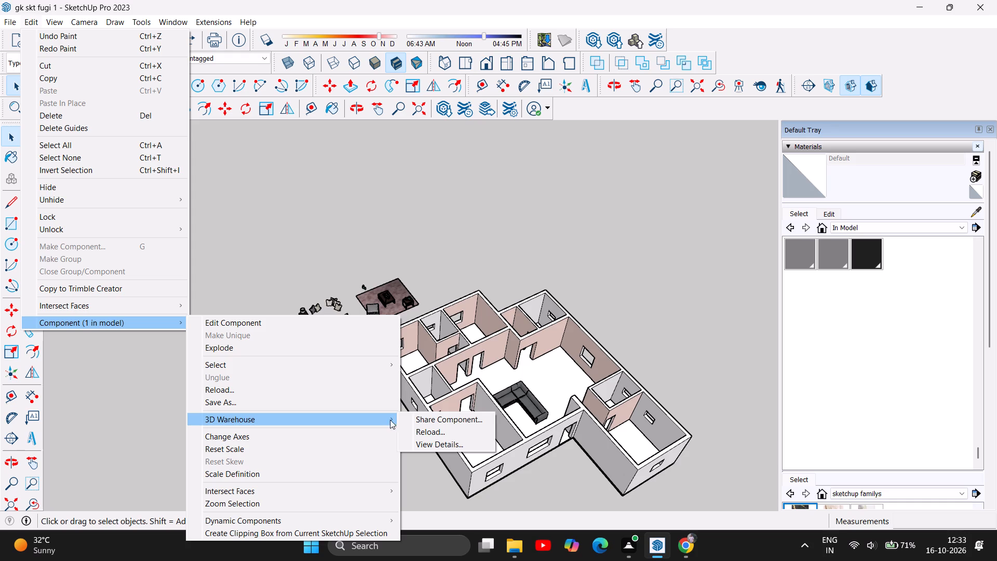
{"action": "double_click", "coordinate": [430, 444]}
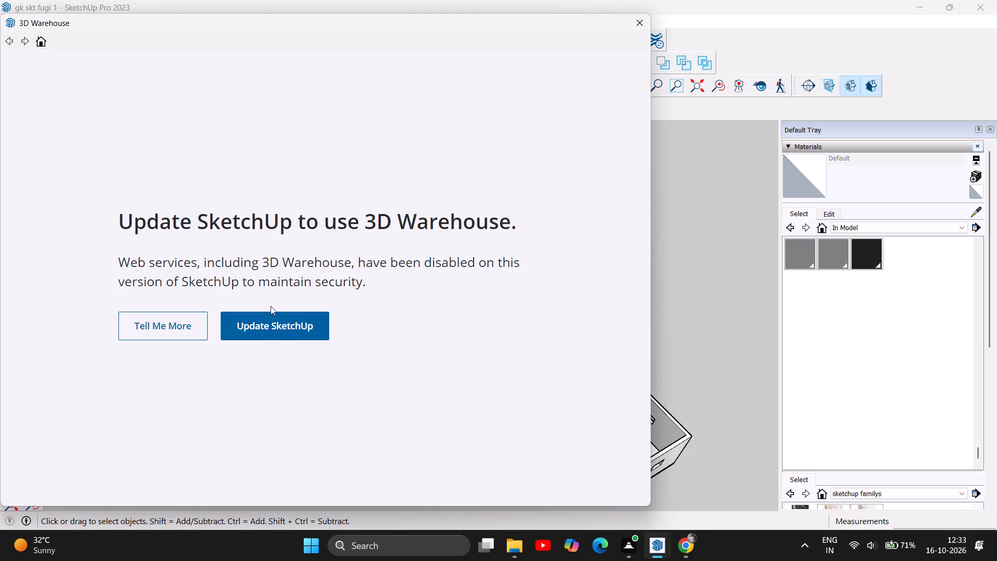
{"action": "left_click", "coordinate": [635, 25]}
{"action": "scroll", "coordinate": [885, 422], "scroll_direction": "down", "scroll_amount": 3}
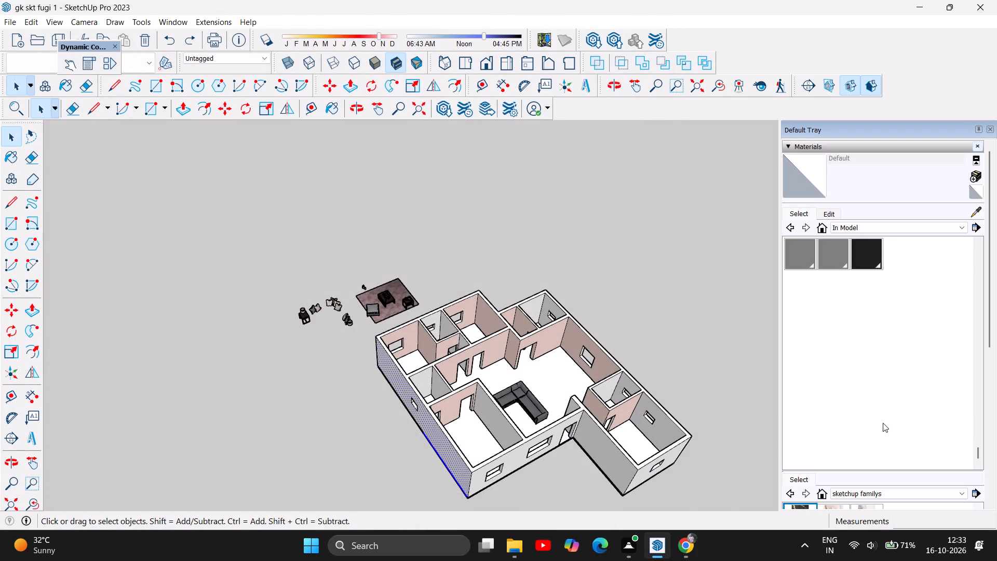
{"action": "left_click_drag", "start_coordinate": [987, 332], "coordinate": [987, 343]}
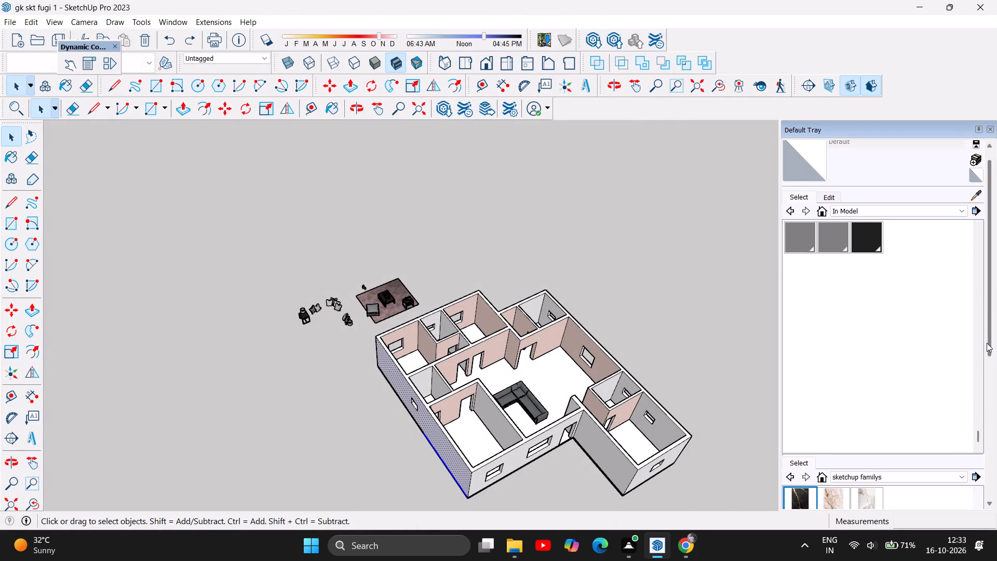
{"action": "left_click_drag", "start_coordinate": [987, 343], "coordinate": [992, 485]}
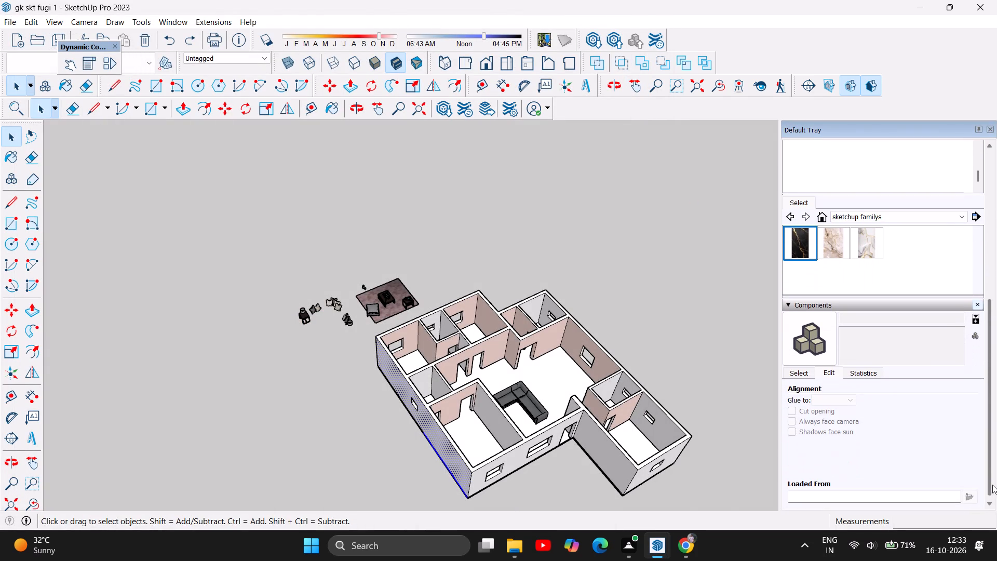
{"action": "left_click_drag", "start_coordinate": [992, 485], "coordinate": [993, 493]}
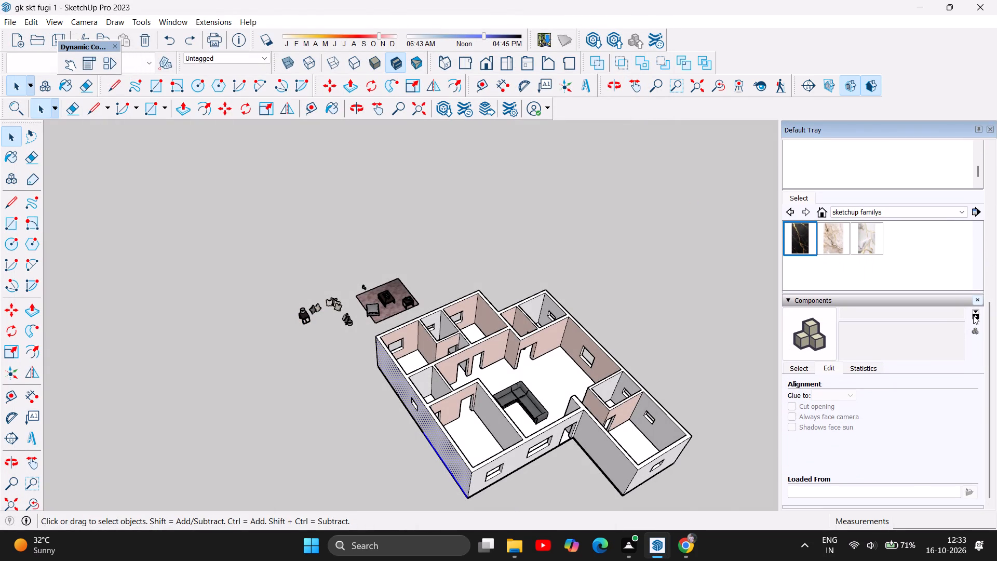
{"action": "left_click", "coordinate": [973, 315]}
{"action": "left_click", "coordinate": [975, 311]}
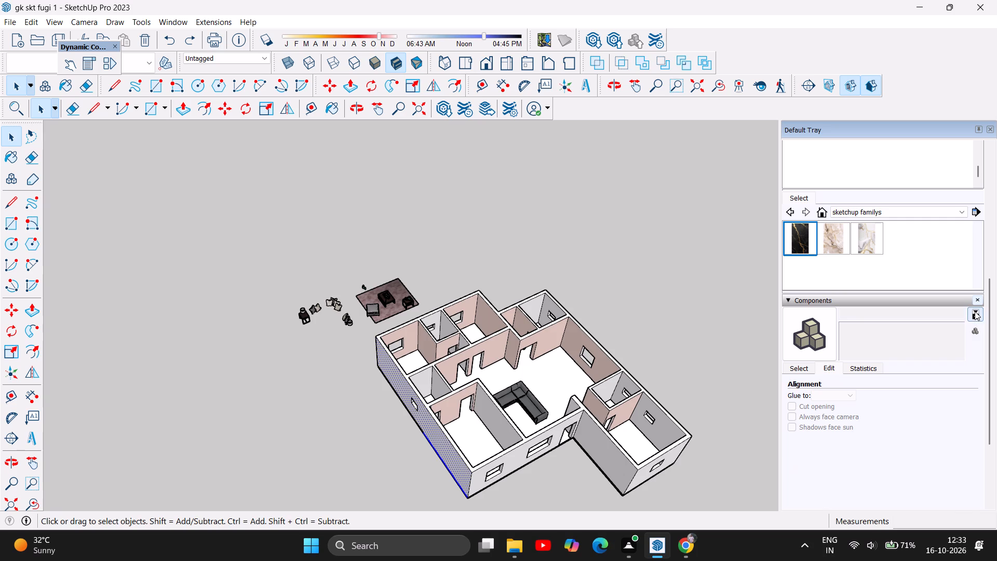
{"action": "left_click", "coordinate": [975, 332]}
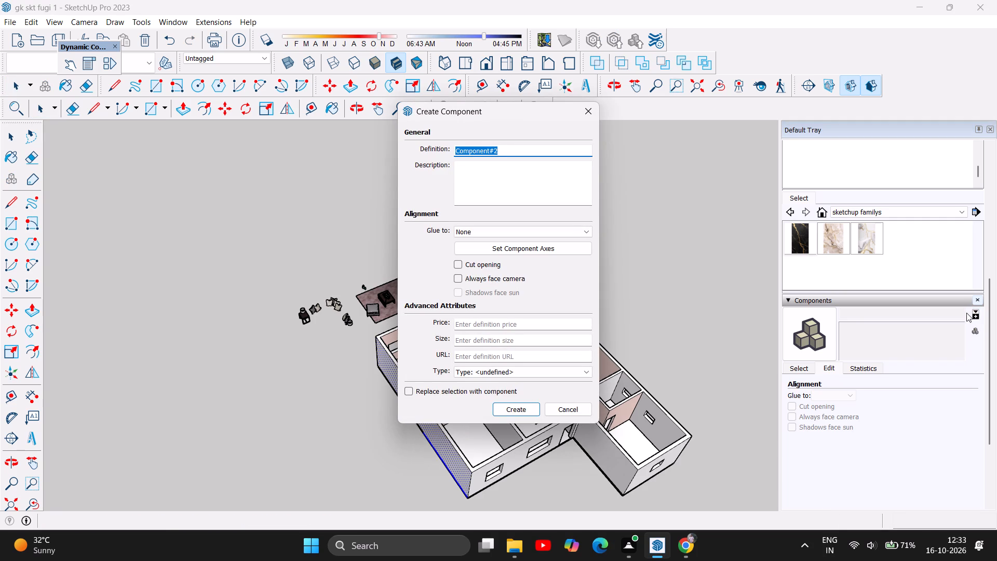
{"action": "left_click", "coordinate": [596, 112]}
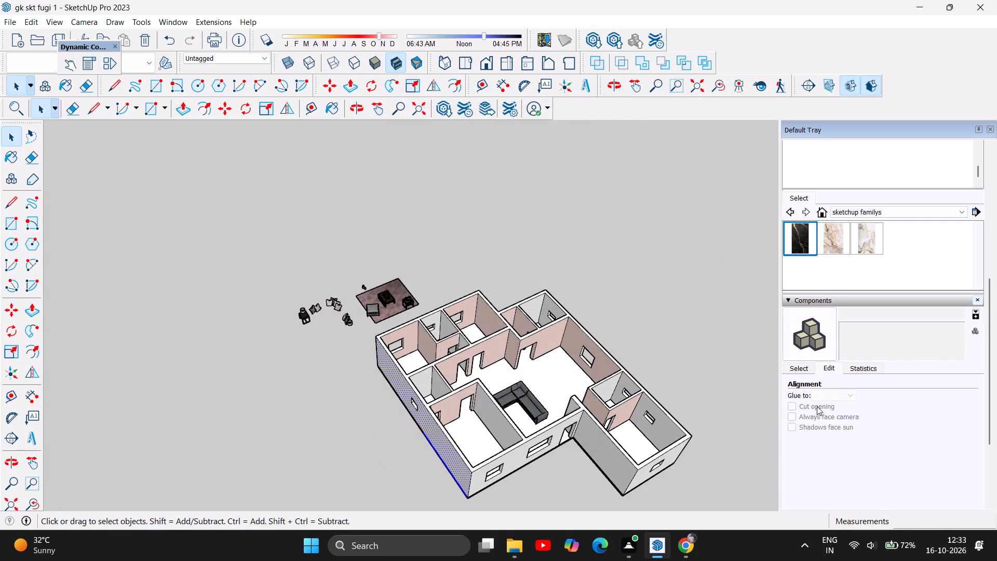
Load the dark brown door with horizontal glass strips from the 3D Warehouse results and place it at the base of the living-room wall's far doorway.
{"action": "scroll", "coordinate": [853, 364], "scroll_direction": "down", "scroll_amount": 1}
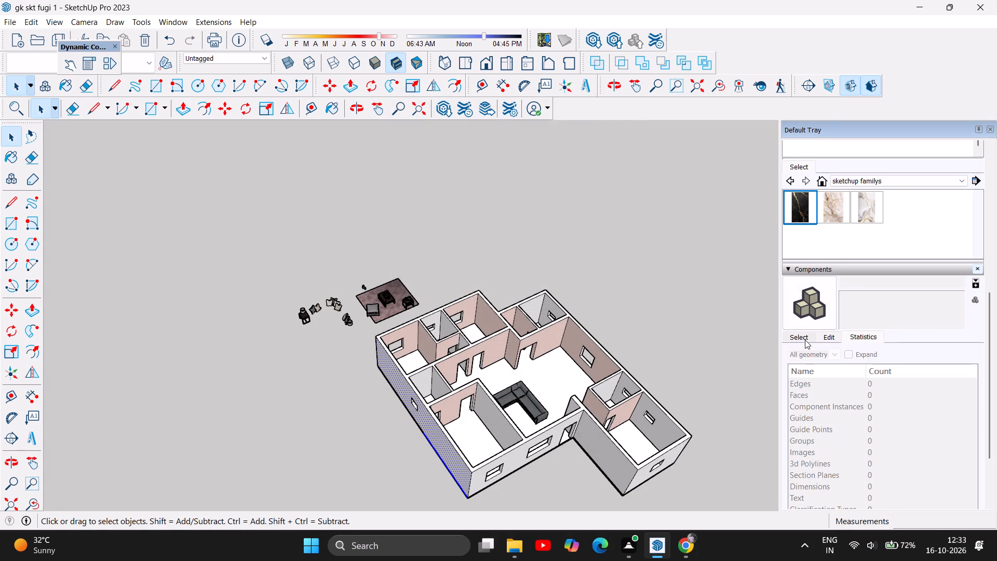
{"action": "left_click", "coordinate": [805, 340]}
{"action": "scroll", "coordinate": [844, 396], "scroll_direction": "down", "scroll_amount": 4}
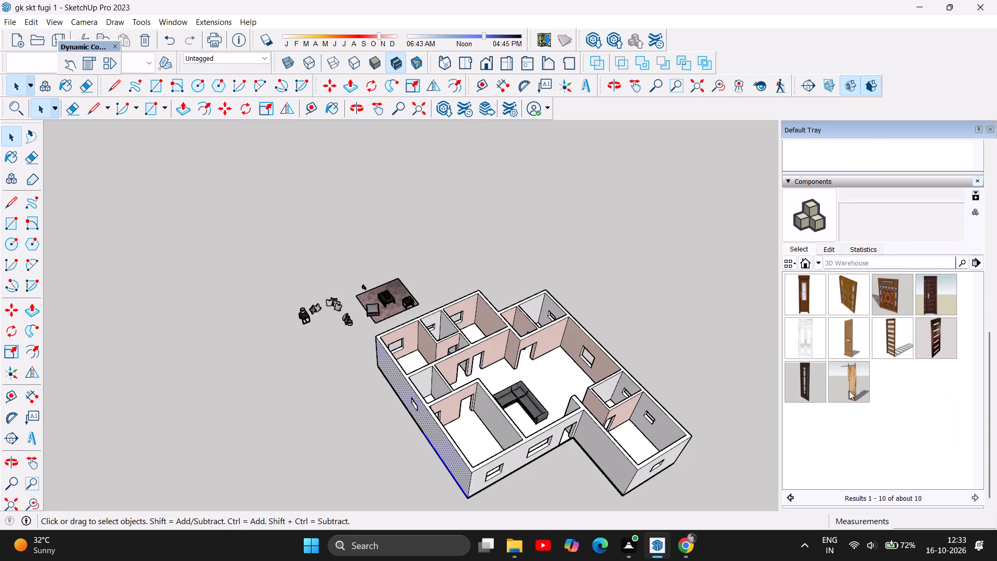
{"action": "scroll", "coordinate": [885, 391], "scroll_direction": "up", "scroll_amount": 2}
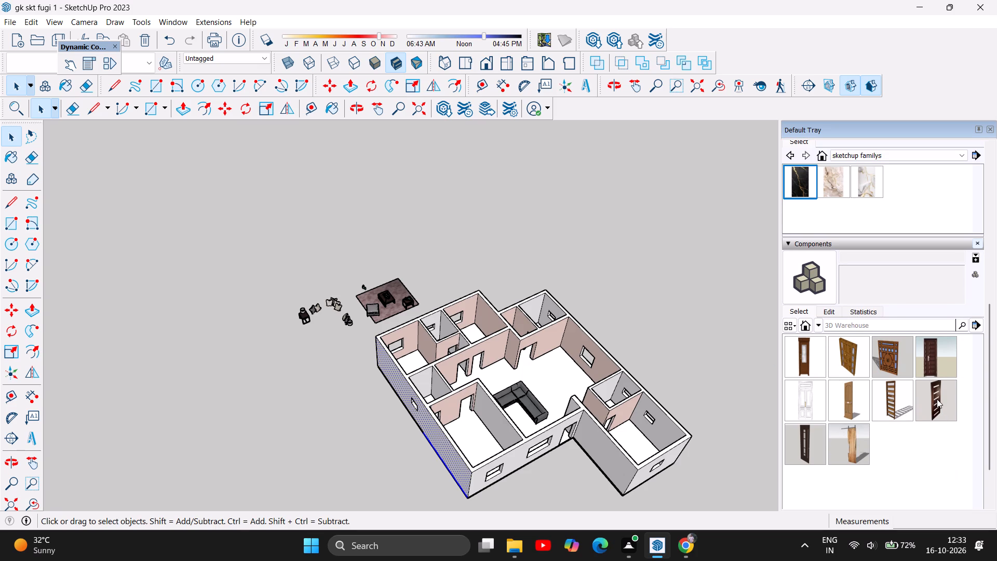
{"action": "left_click", "coordinate": [940, 403]}
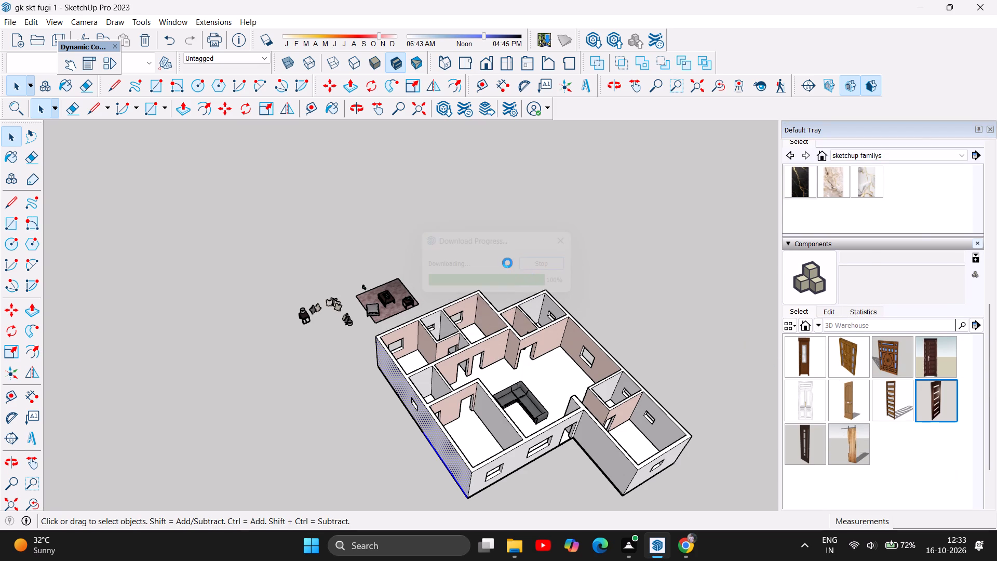
{"action": "left_click", "coordinate": [804, 272]}
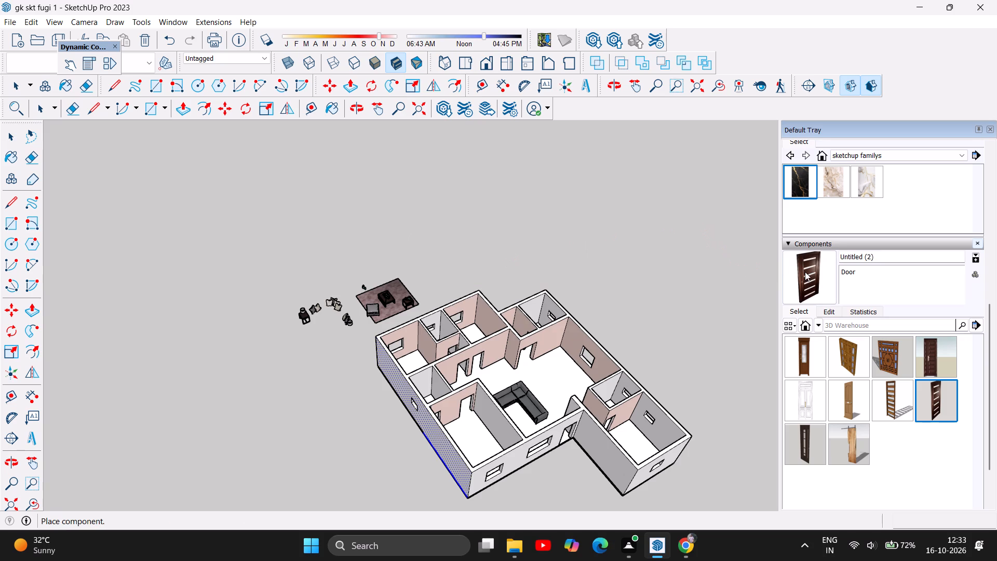
{"action": "left_click_drag", "start_coordinate": [807, 272], "coordinate": [675, 233]}
{"action": "scroll", "coordinate": [490, 368], "scroll_direction": "up", "scroll_amount": 2}
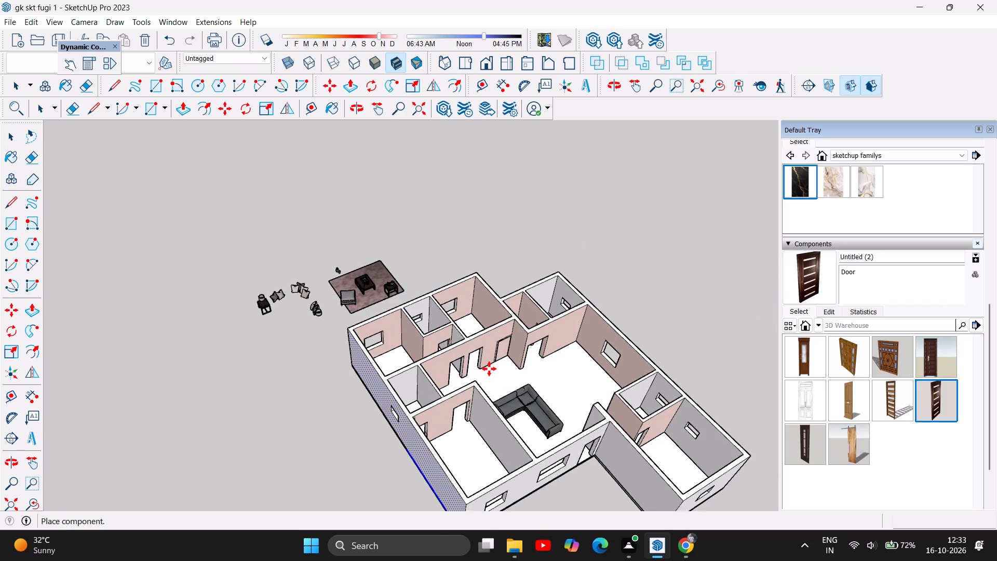
{"action": "scroll", "coordinate": [489, 369], "scroll_direction": "up", "scroll_amount": 10}
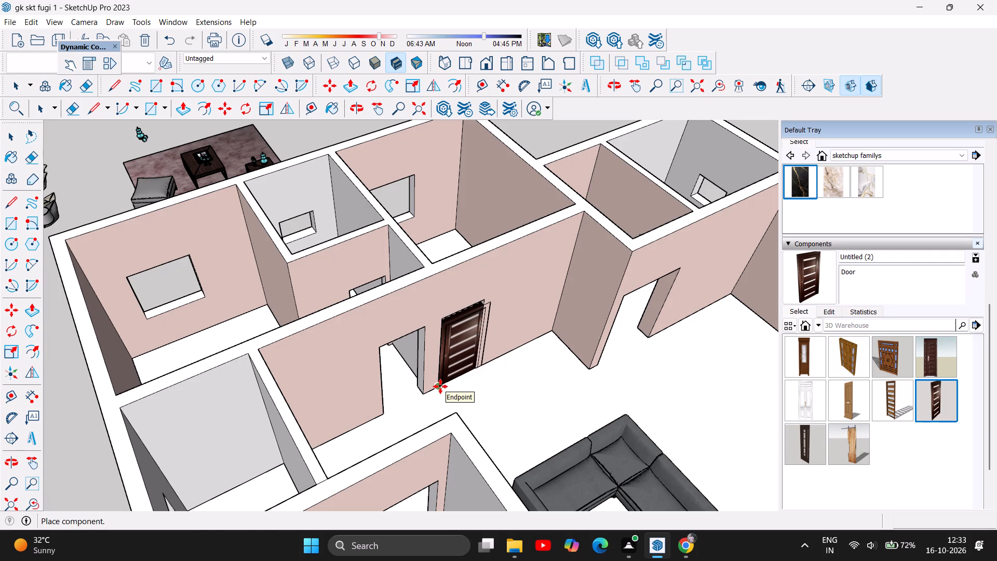
{"action": "left_click", "coordinate": [440, 386]}
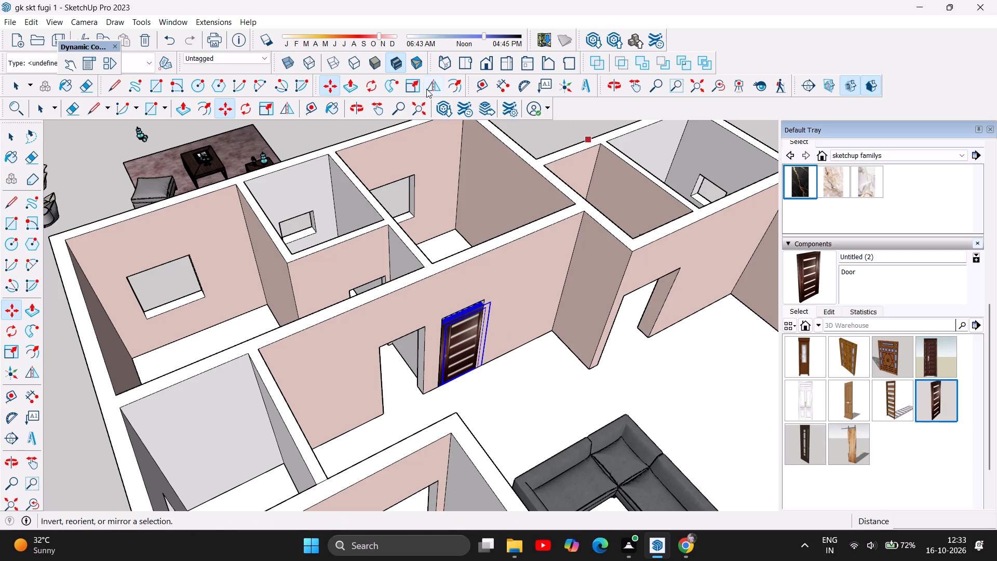
Scale the placed door uniformly by 1.09 so that its frame reaches the top of the doorway.
{"action": "left_click", "coordinate": [360, 113]}
{"action": "left_click_drag", "start_coordinate": [611, 374], "coordinate": [573, 373]}
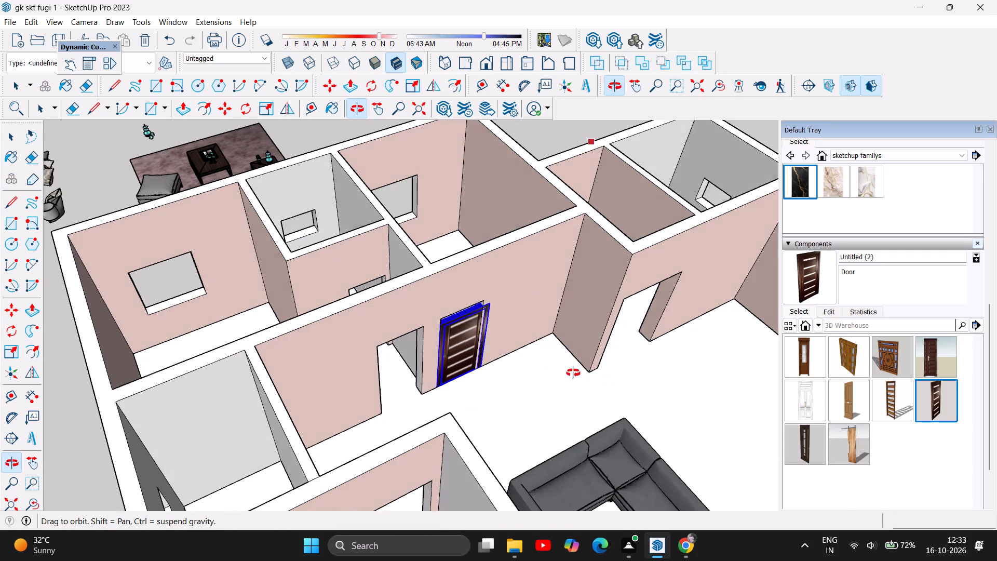
{"action": "left_click_drag", "start_coordinate": [573, 373], "coordinate": [429, 289]}
{"action": "scroll", "coordinate": [406, 362], "scroll_direction": "up", "scroll_amount": 6}
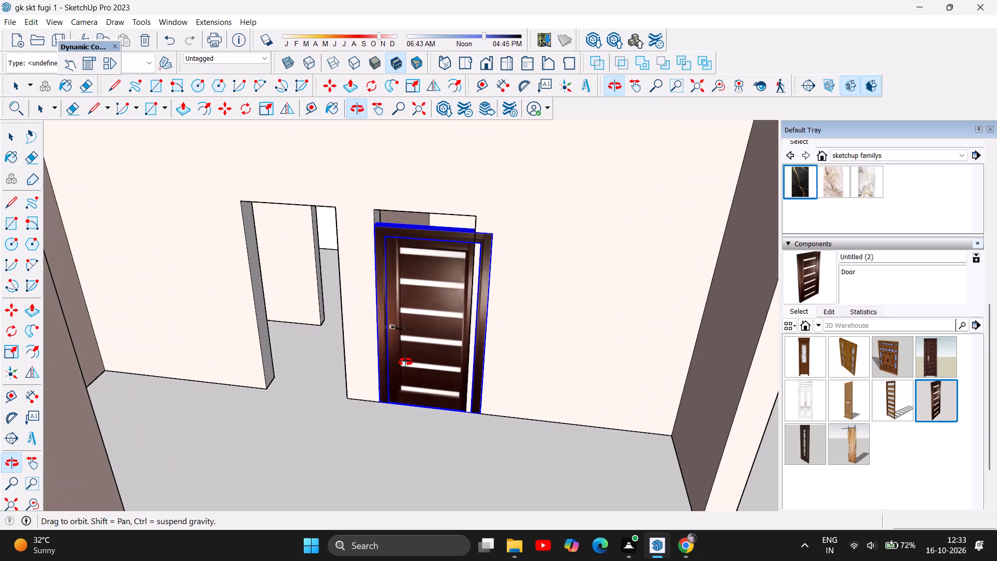
{"action": "scroll", "coordinate": [435, 388], "scroll_direction": "up", "scroll_amount": 2}
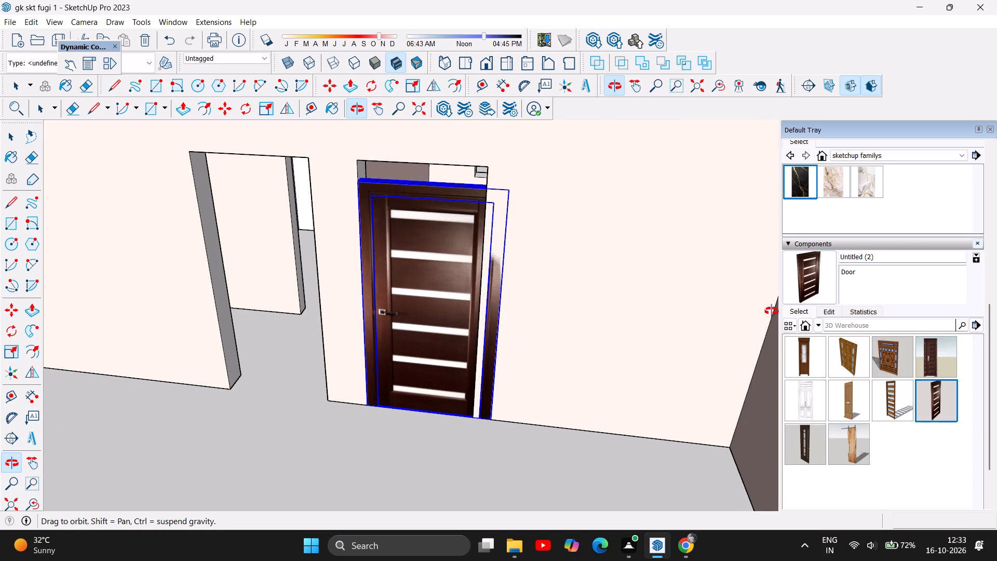
{"action": "left_click_drag", "start_coordinate": [306, 406], "coordinate": [365, 413]}
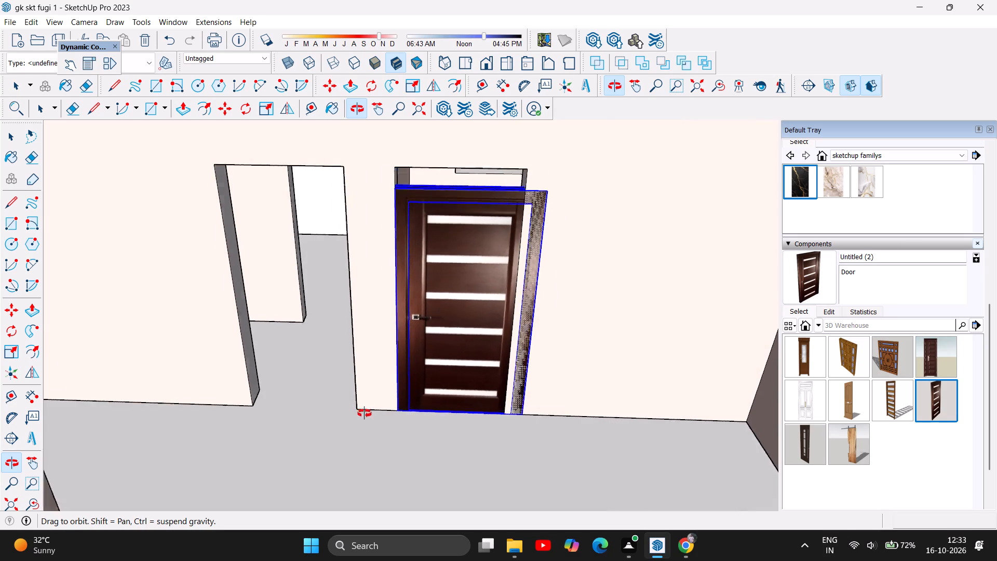
{"action": "left_click_drag", "start_coordinate": [365, 413], "coordinate": [331, 424]}
{"action": "scroll", "coordinate": [368, 422], "scroll_direction": "down", "scroll_amount": 3}
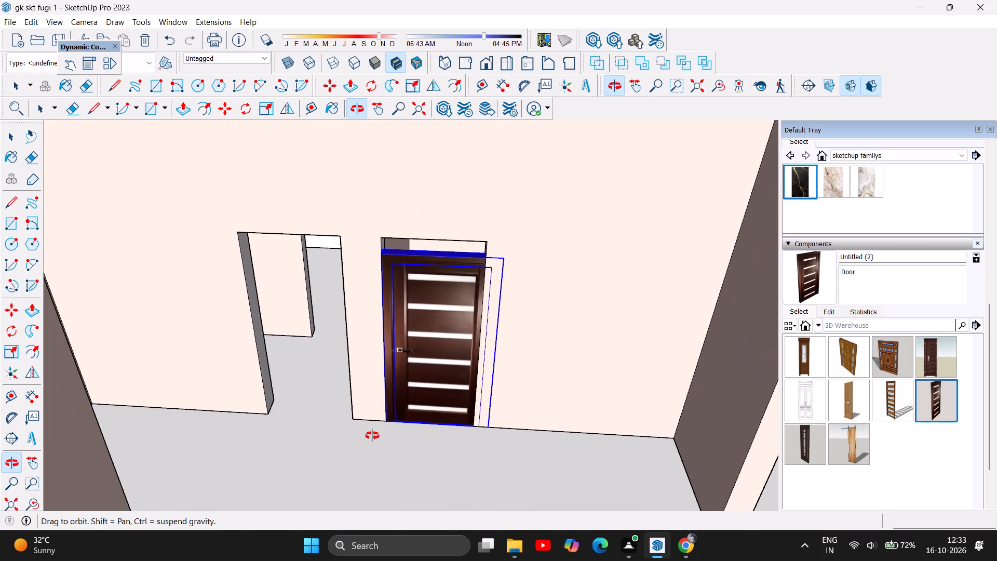
{"action": "scroll", "coordinate": [416, 467], "scroll_direction": "up", "scroll_amount": 1}
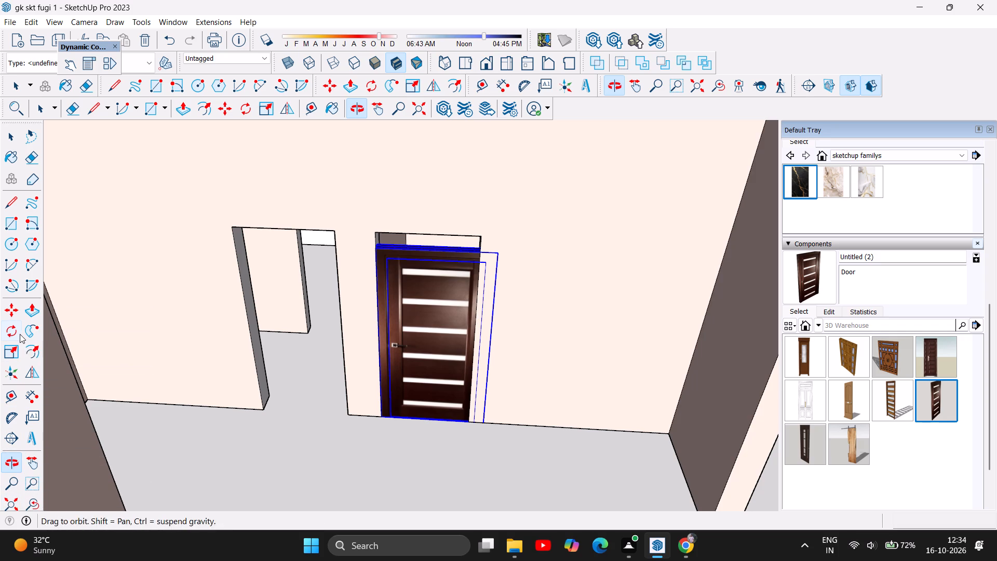
{"action": "left_click", "coordinate": [15, 351]}
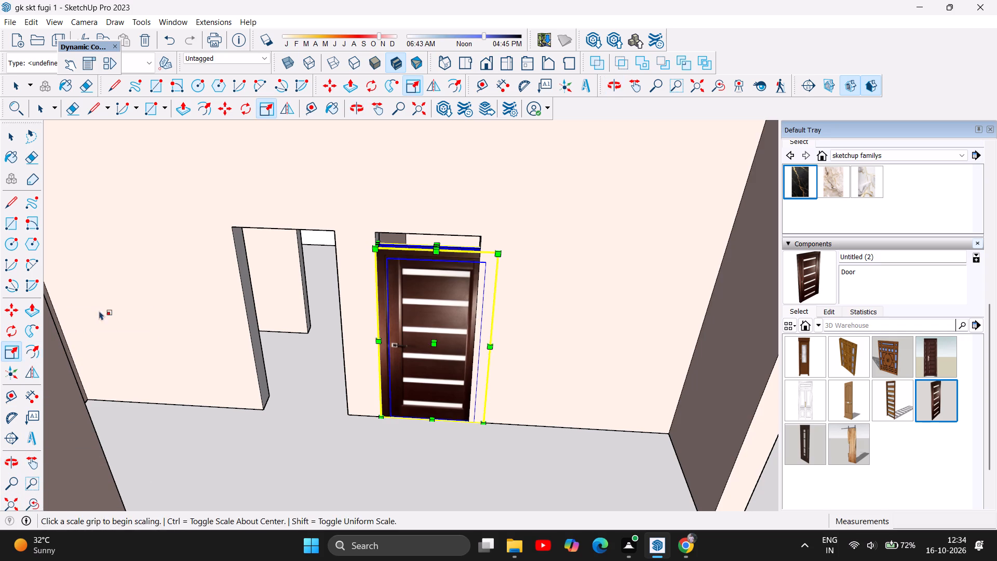
{"action": "left_click", "coordinate": [501, 252]}
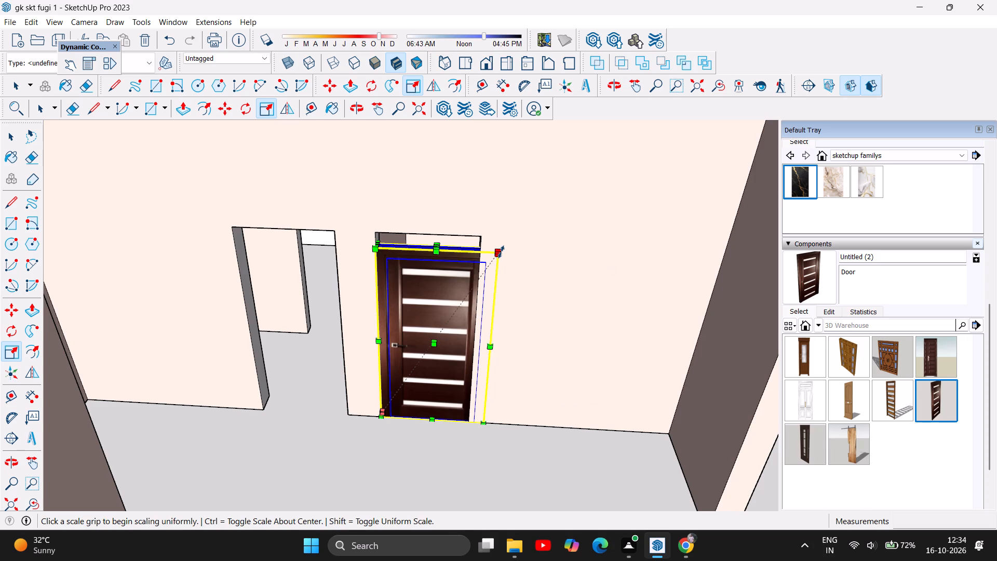
{"action": "left_click", "coordinate": [482, 215]}
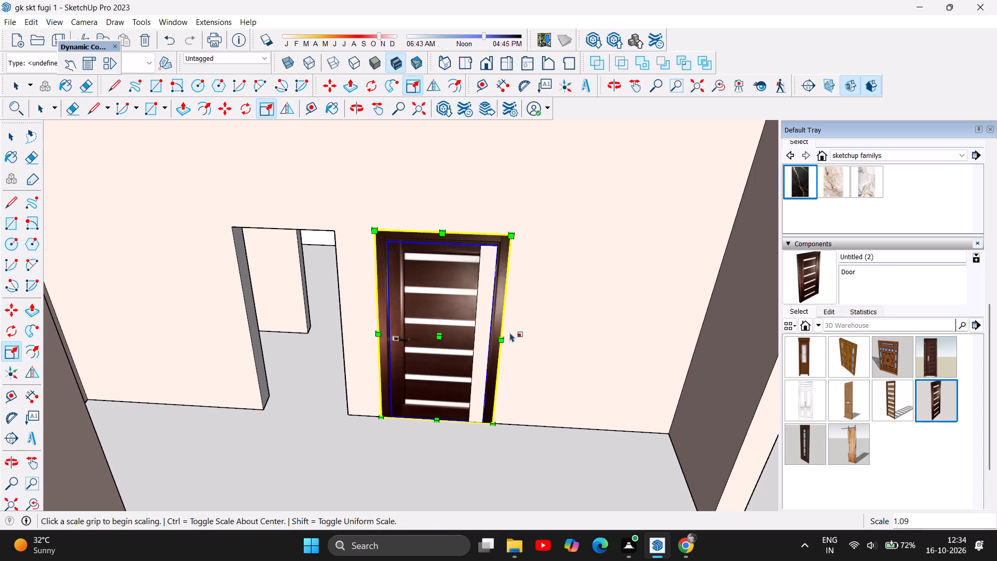
Narrow the door to the doorway's width, scaling it about 0.79 in red and 0.92 in green.
{"action": "left_click", "coordinate": [502, 338]}
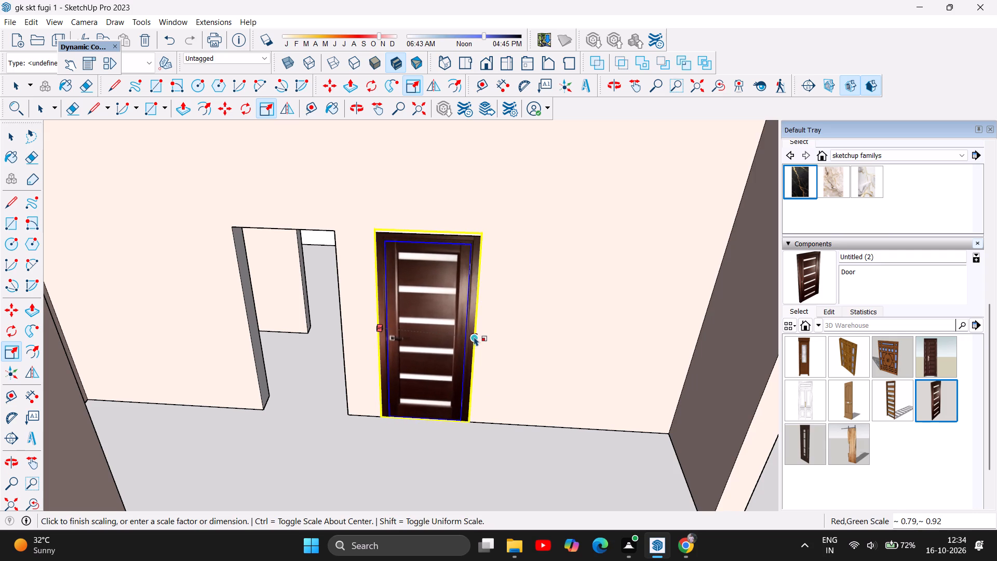
{"action": "left_click", "coordinate": [474, 337]}
Examine how the resized door fits the doorway at its frame edges and floor line.
{"action": "scroll", "coordinate": [487, 351], "scroll_direction": "down", "scroll_amount": 4}
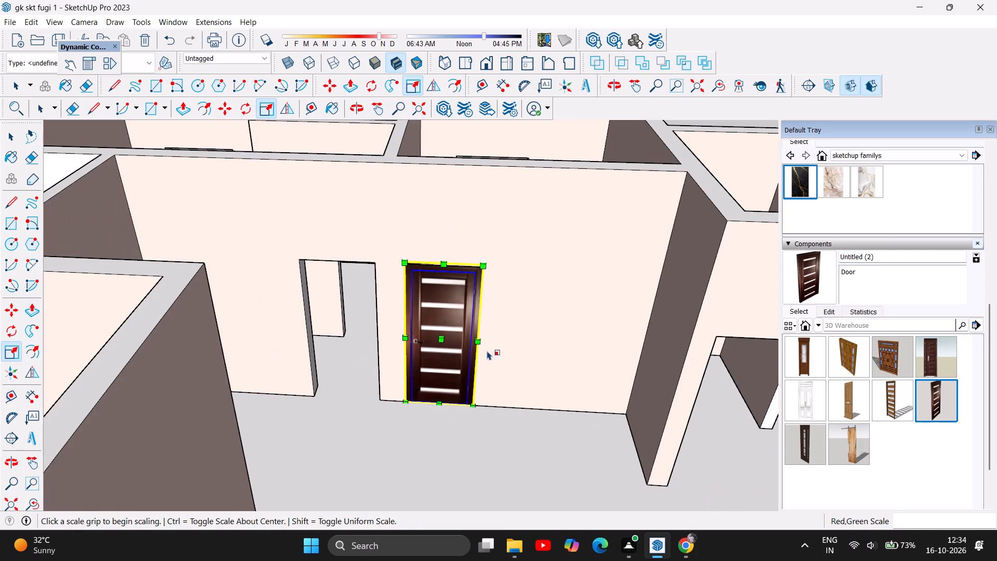
{"action": "scroll", "coordinate": [488, 351], "scroll_direction": "down", "scroll_amount": 4}
{"action": "scroll", "coordinate": [464, 379], "scroll_direction": "up", "scroll_amount": 10}
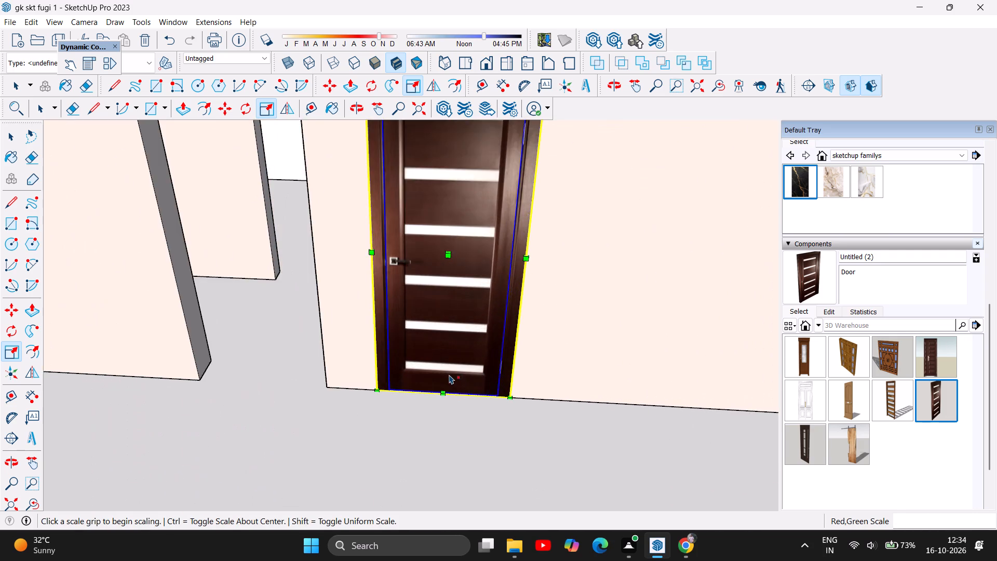
{"action": "scroll", "coordinate": [448, 371], "scroll_direction": "up", "scroll_amount": 5}
{"action": "scroll", "coordinate": [433, 402], "scroll_direction": "down", "scroll_amount": 11}
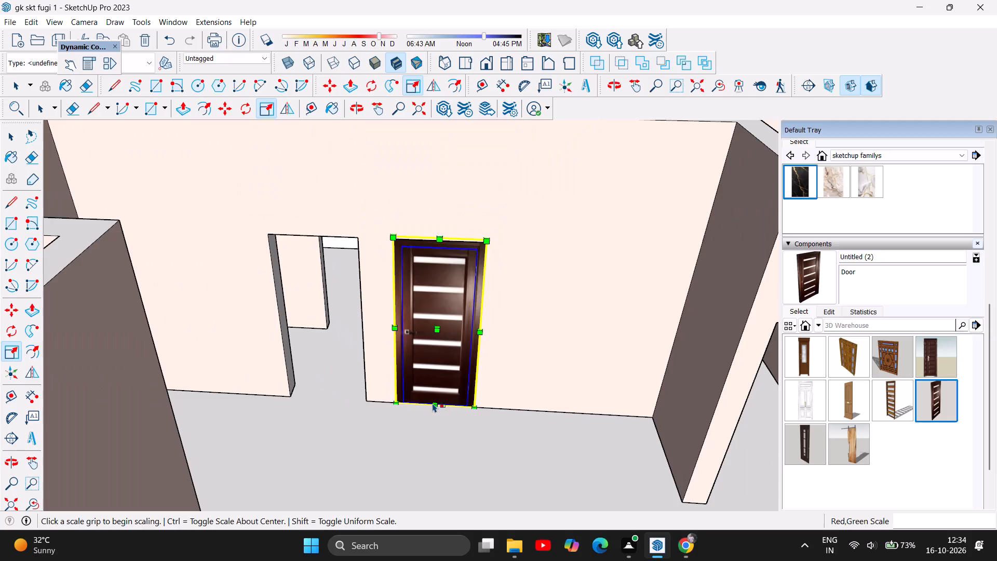
{"action": "scroll", "coordinate": [439, 397], "scroll_direction": "up", "scroll_amount": 3}
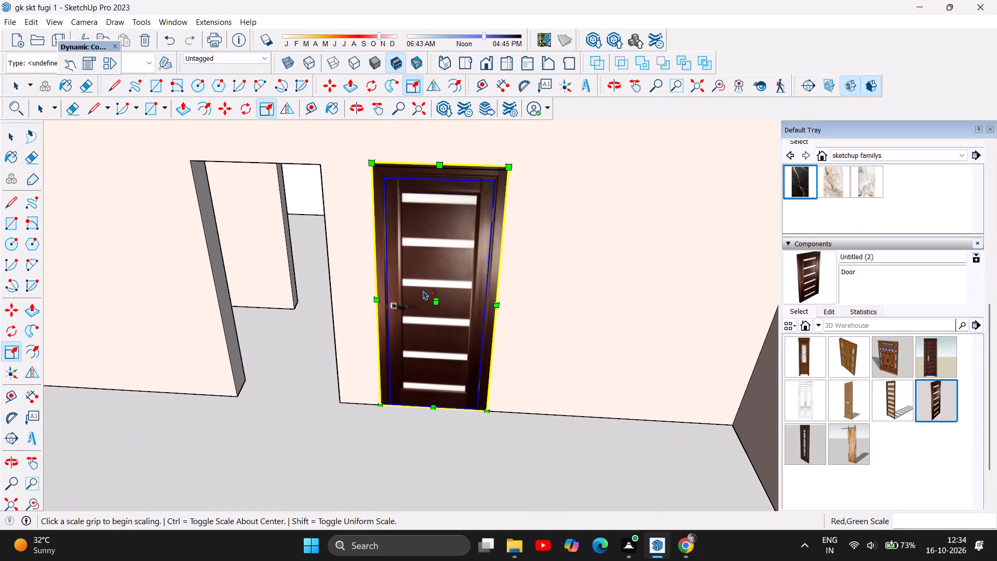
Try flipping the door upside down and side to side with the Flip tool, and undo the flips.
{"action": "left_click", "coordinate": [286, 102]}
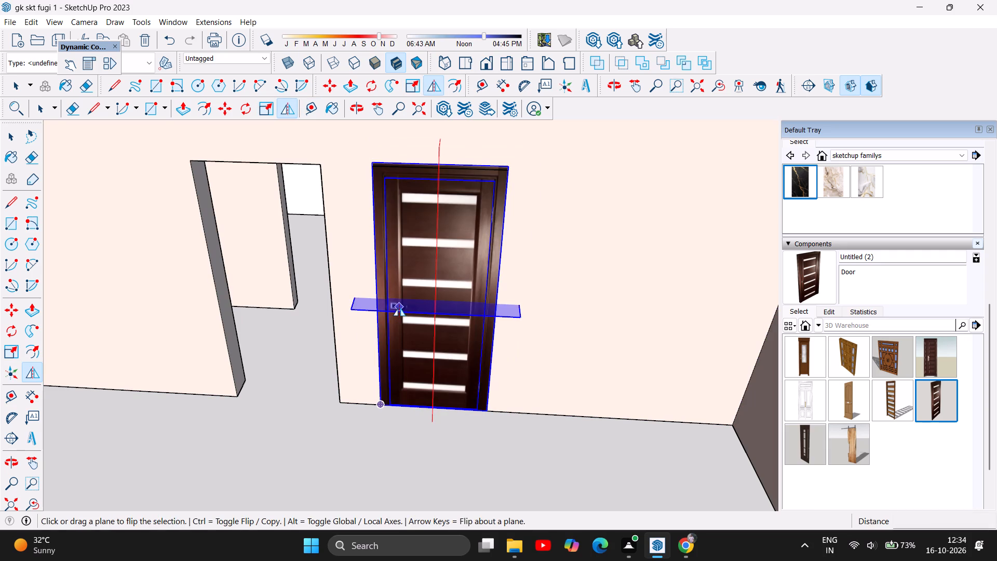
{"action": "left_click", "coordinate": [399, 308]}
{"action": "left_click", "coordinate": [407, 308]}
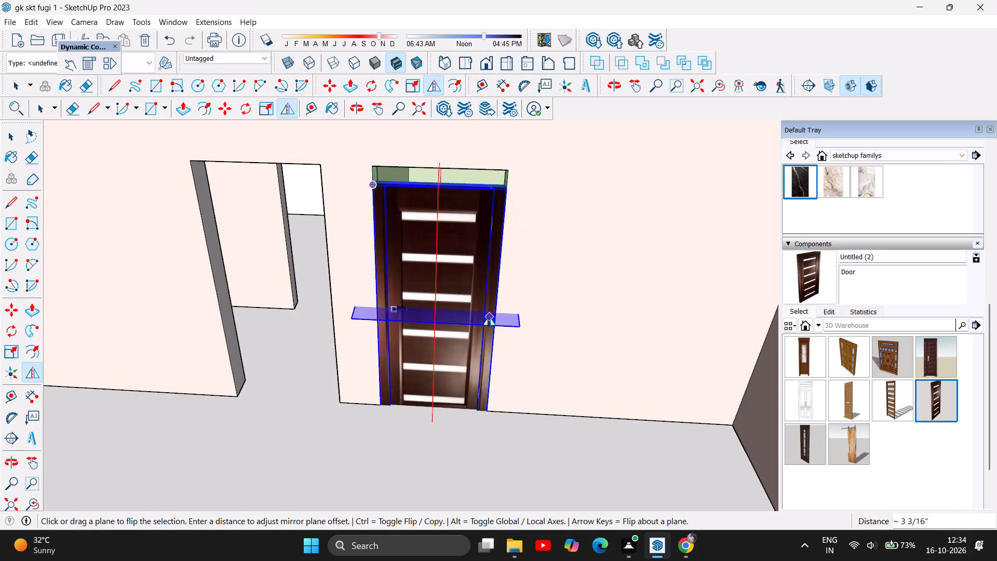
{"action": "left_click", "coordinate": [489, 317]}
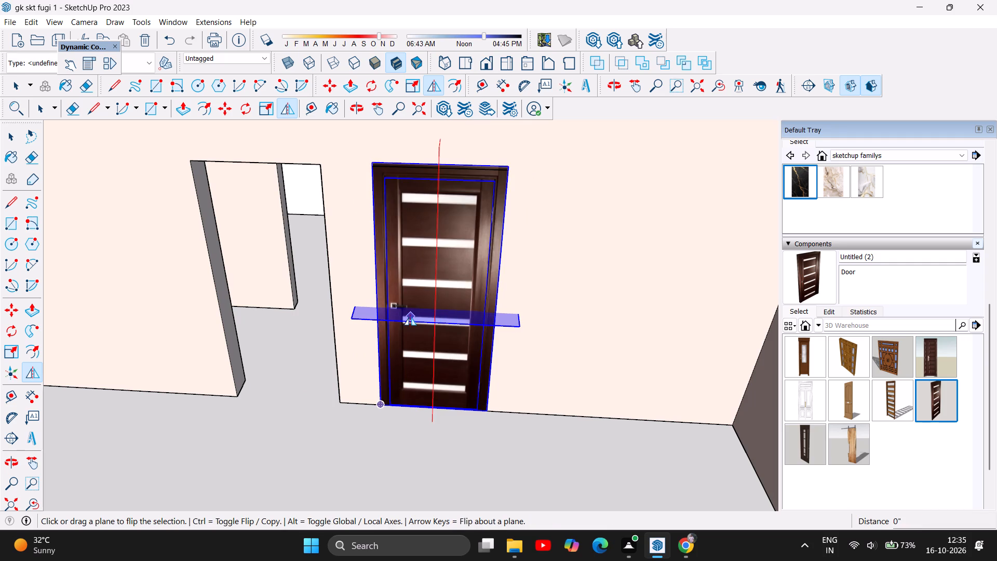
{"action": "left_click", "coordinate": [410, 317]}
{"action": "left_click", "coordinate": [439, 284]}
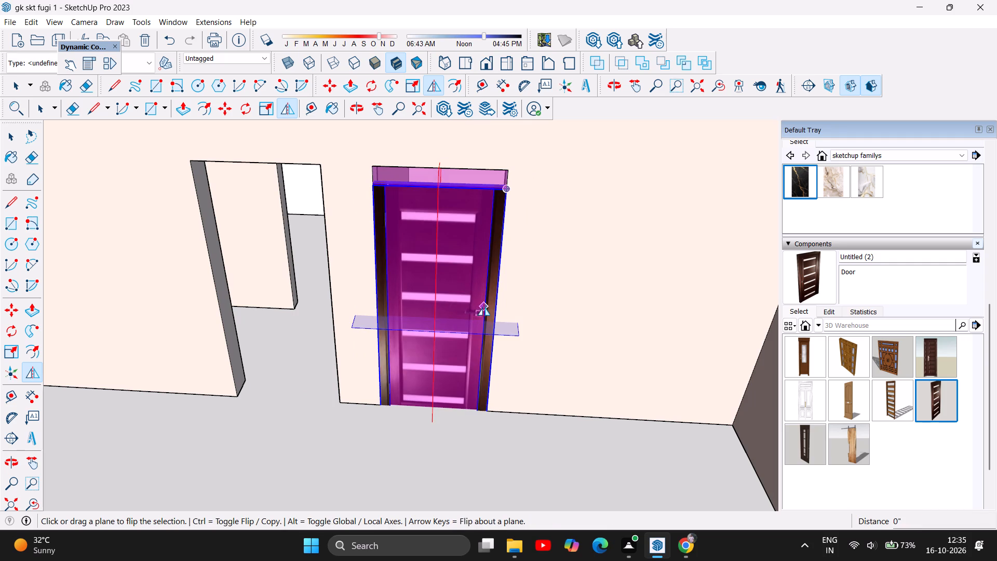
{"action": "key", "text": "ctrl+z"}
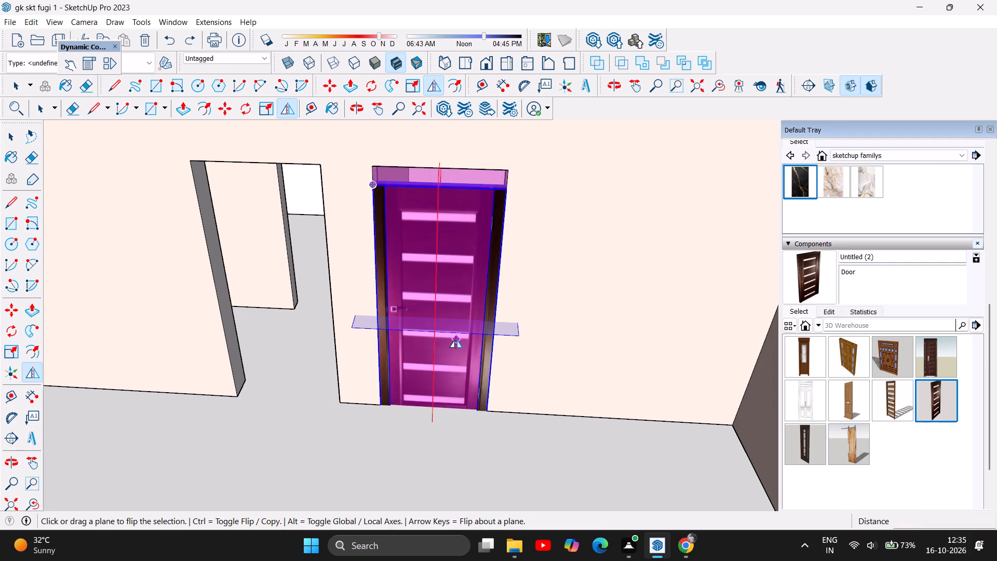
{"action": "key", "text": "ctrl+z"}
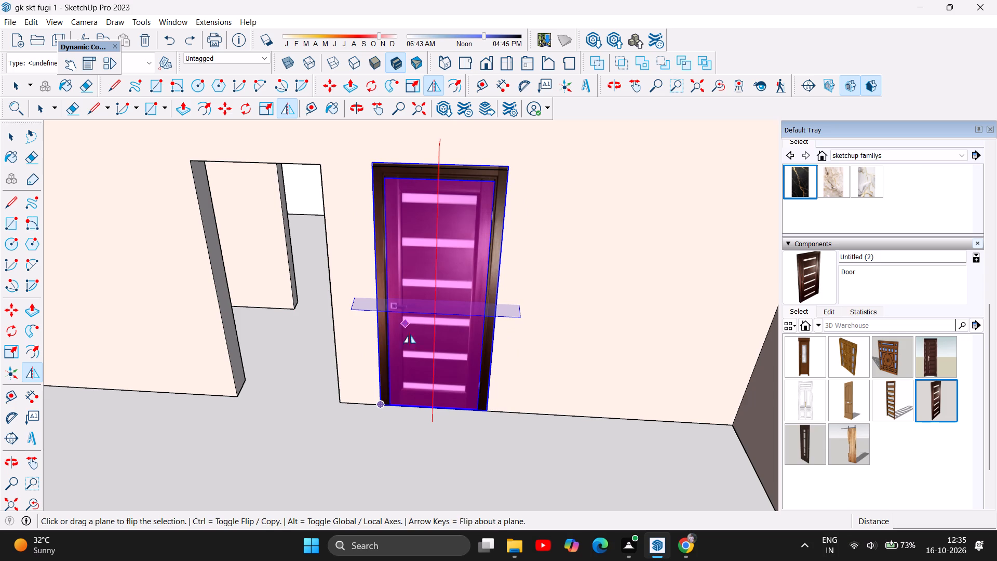
Flip the door front to back in its doorway, try two further flips, and undo those extra flips.
{"action": "left_click", "coordinate": [416, 356]}
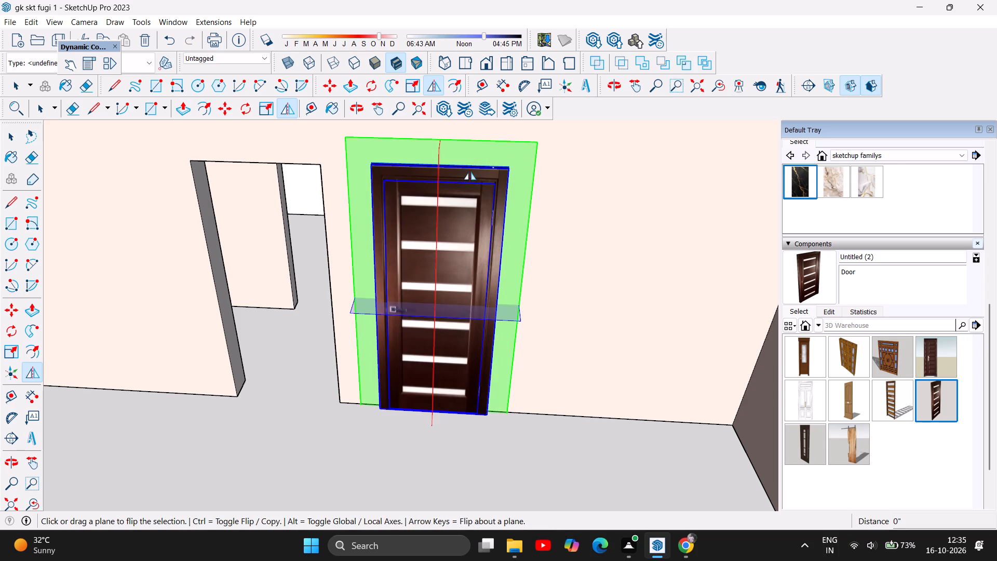
{"action": "left_click", "coordinate": [353, 203]}
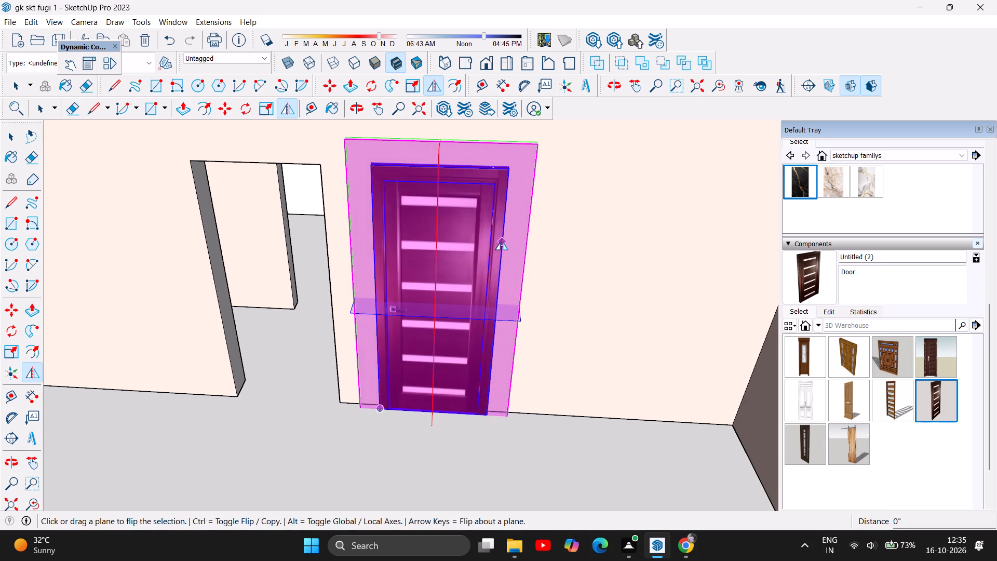
{"action": "left_click", "coordinate": [425, 231]}
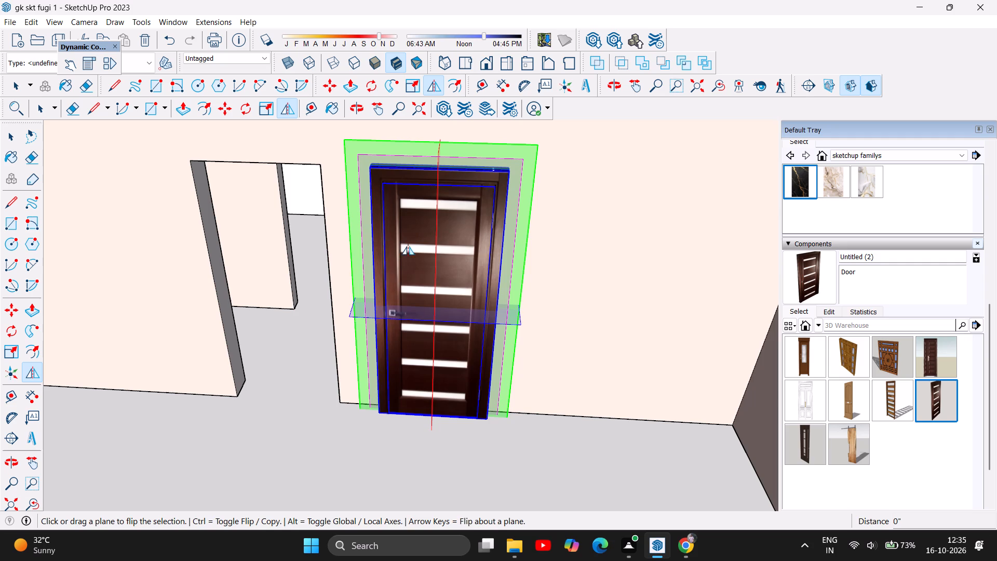
{"action": "key", "text": "ctrl+z"}
{"action": "key", "text": "ctrl+z"}
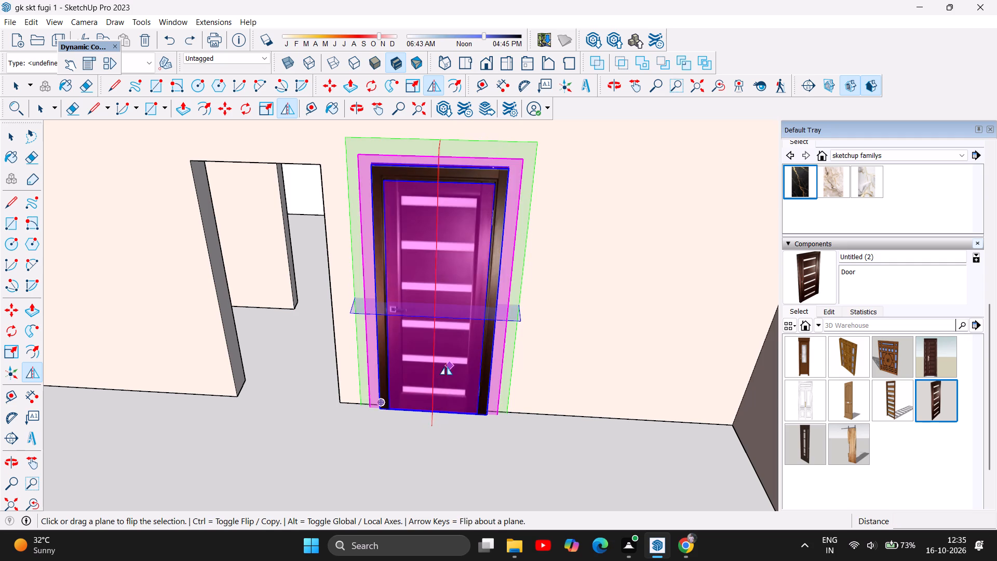
{"action": "key", "text": "Escape"}
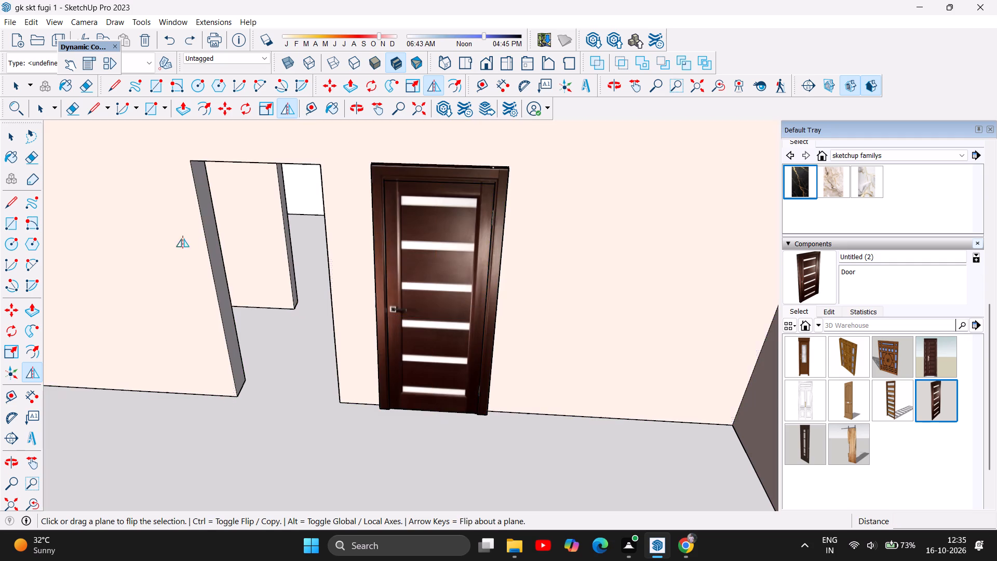
{"action": "scroll", "coordinate": [469, 354], "scroll_direction": "down", "scroll_amount": 5}
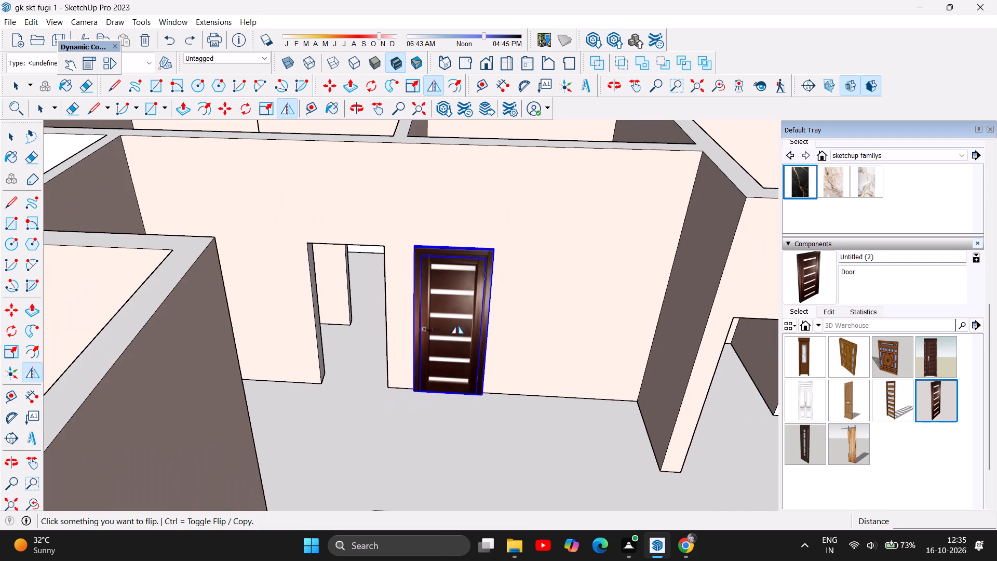
Flip the door front to back in its doorway, offsetting the mirror plane about 1 1/2" for the last flip.
{"action": "scroll", "coordinate": [445, 244], "scroll_direction": "up", "scroll_amount": 16}
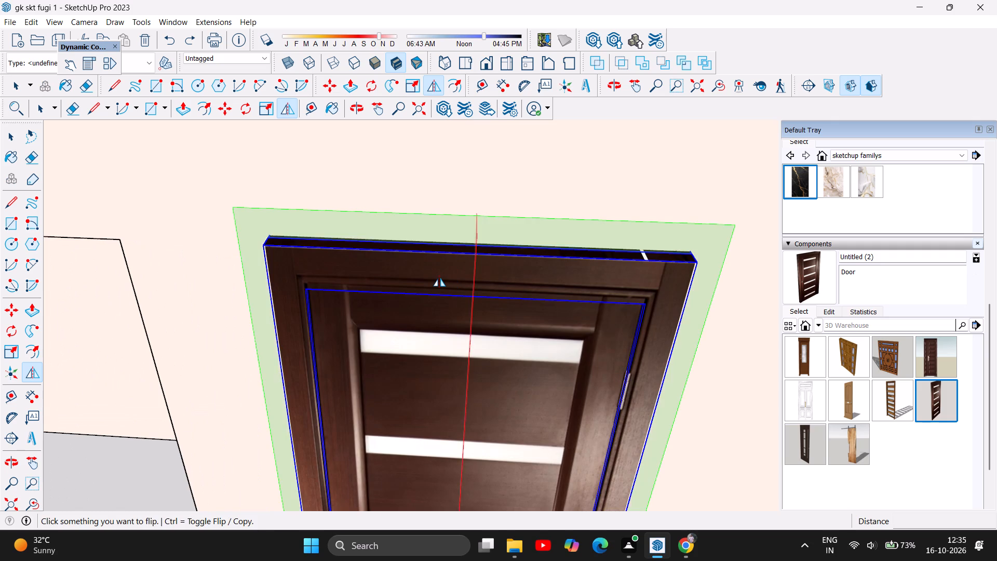
{"action": "left_click", "coordinate": [439, 278]}
{"action": "left_click", "coordinate": [429, 364]}
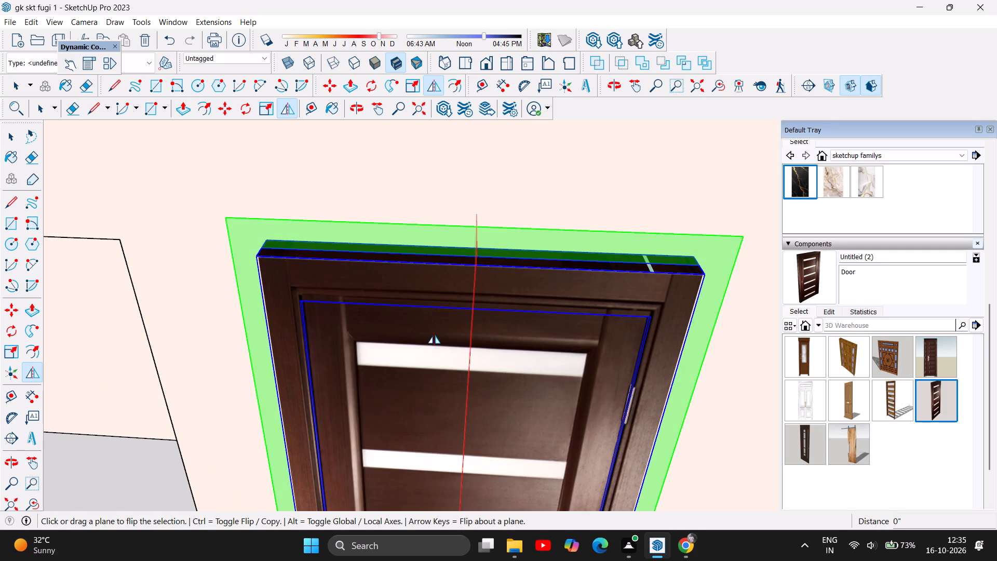
{"action": "left_click_drag", "start_coordinate": [458, 328], "coordinate": [466, 298]}
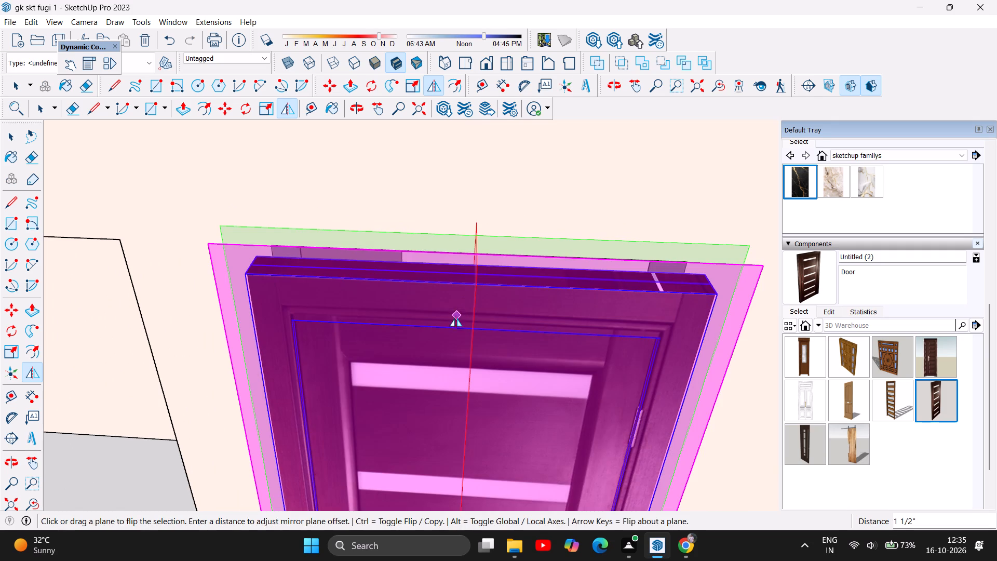
{"action": "scroll", "coordinate": [453, 318], "scroll_direction": "down", "scroll_amount": 4}
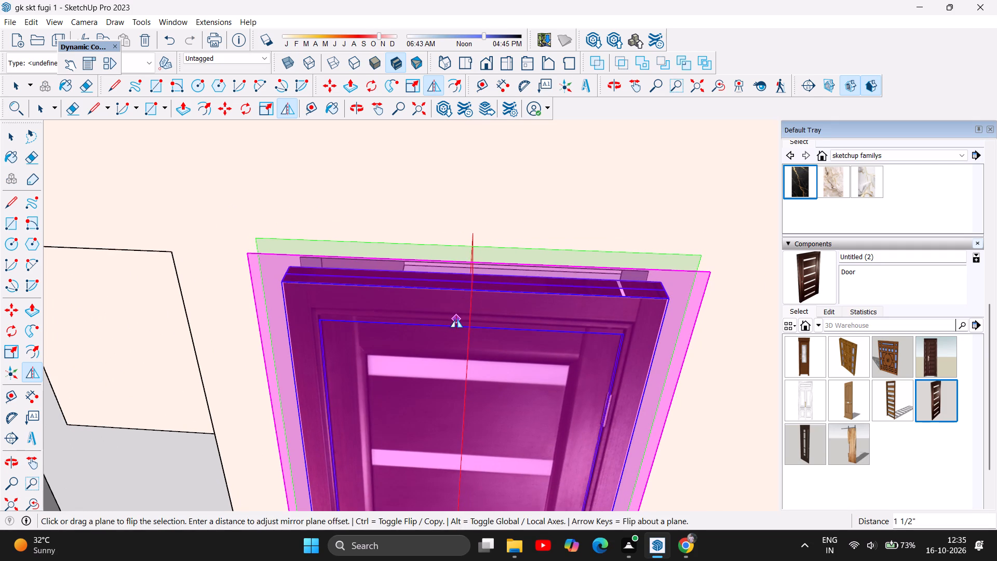
{"action": "key", "text": "Escape"}
{"action": "key", "text": "Escape"}
{"action": "scroll", "coordinate": [462, 311], "scroll_direction": "down", "scroll_amount": 5}
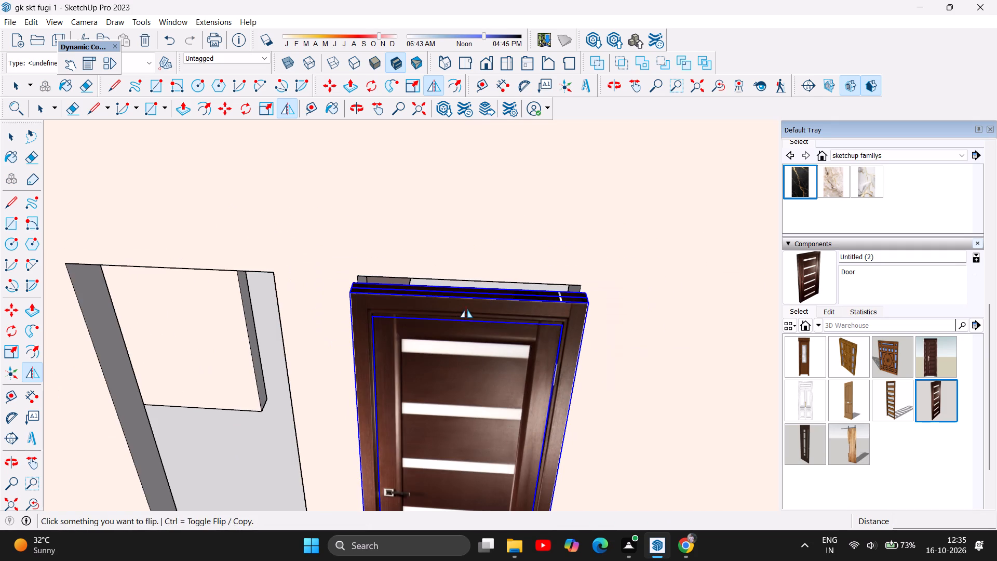
{"action": "scroll", "coordinate": [466, 300], "scroll_direction": "down", "scroll_amount": 5}
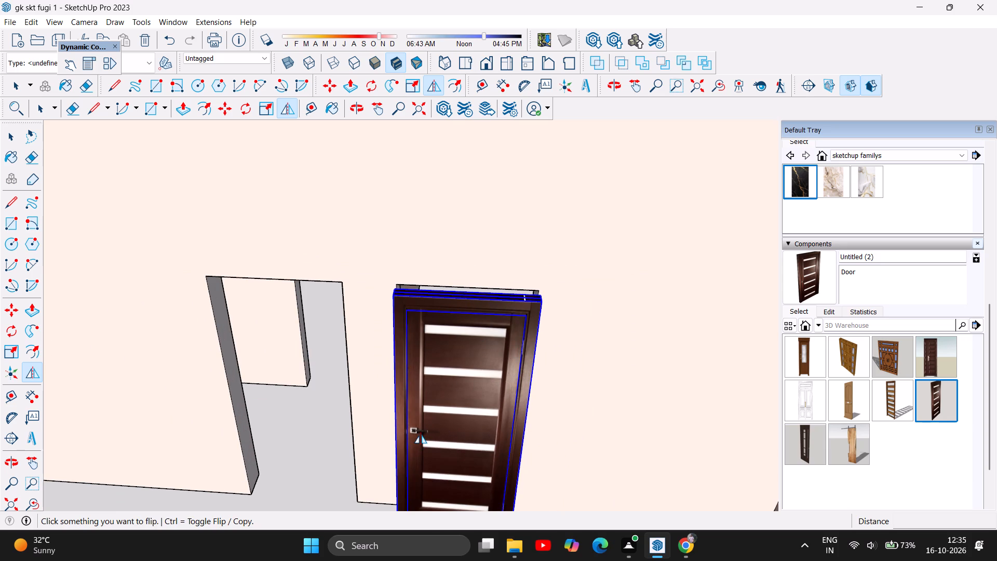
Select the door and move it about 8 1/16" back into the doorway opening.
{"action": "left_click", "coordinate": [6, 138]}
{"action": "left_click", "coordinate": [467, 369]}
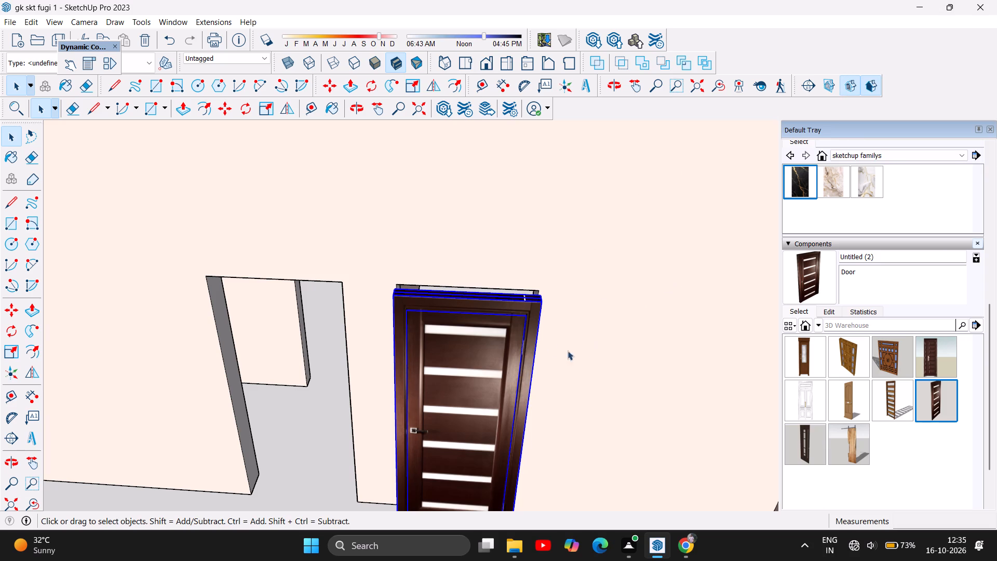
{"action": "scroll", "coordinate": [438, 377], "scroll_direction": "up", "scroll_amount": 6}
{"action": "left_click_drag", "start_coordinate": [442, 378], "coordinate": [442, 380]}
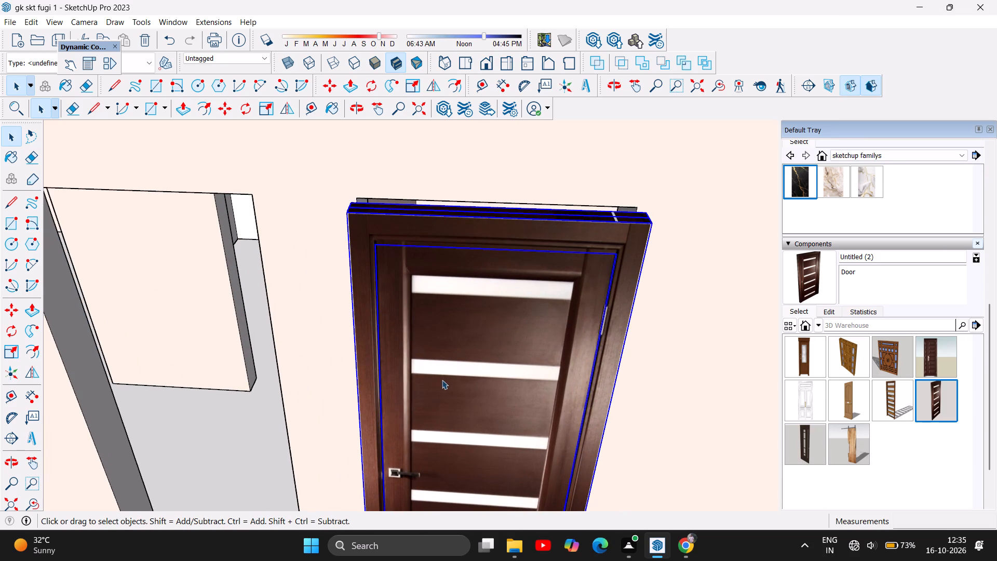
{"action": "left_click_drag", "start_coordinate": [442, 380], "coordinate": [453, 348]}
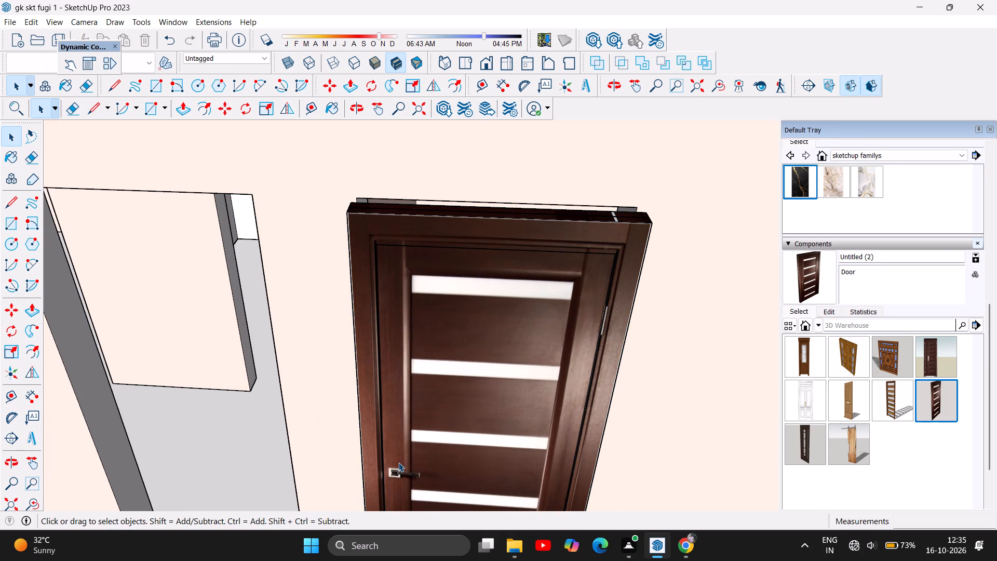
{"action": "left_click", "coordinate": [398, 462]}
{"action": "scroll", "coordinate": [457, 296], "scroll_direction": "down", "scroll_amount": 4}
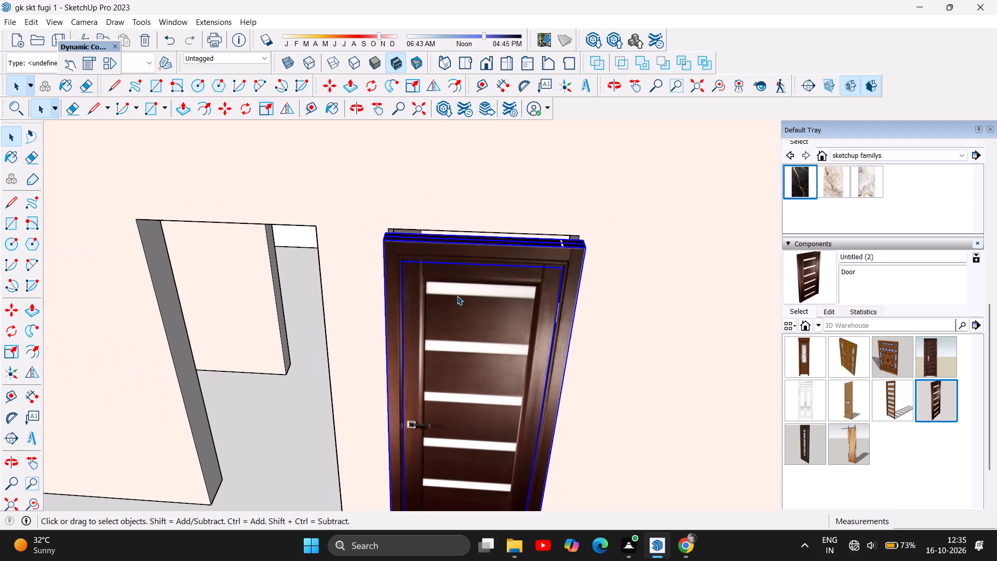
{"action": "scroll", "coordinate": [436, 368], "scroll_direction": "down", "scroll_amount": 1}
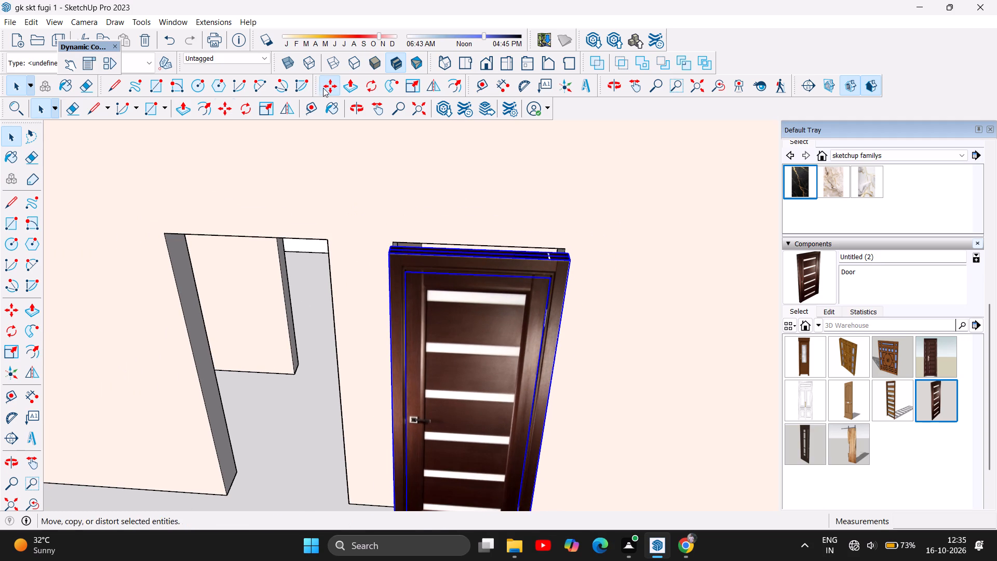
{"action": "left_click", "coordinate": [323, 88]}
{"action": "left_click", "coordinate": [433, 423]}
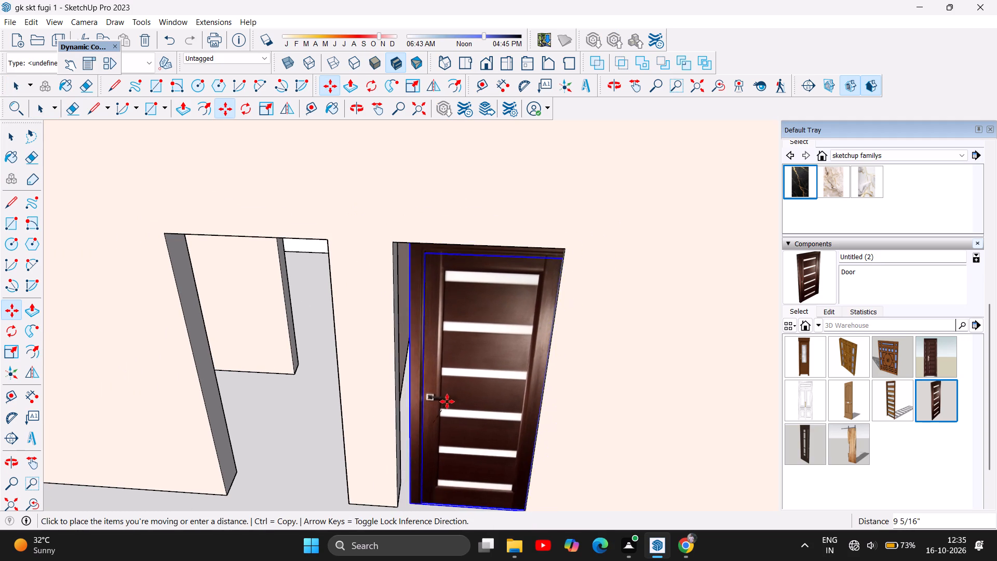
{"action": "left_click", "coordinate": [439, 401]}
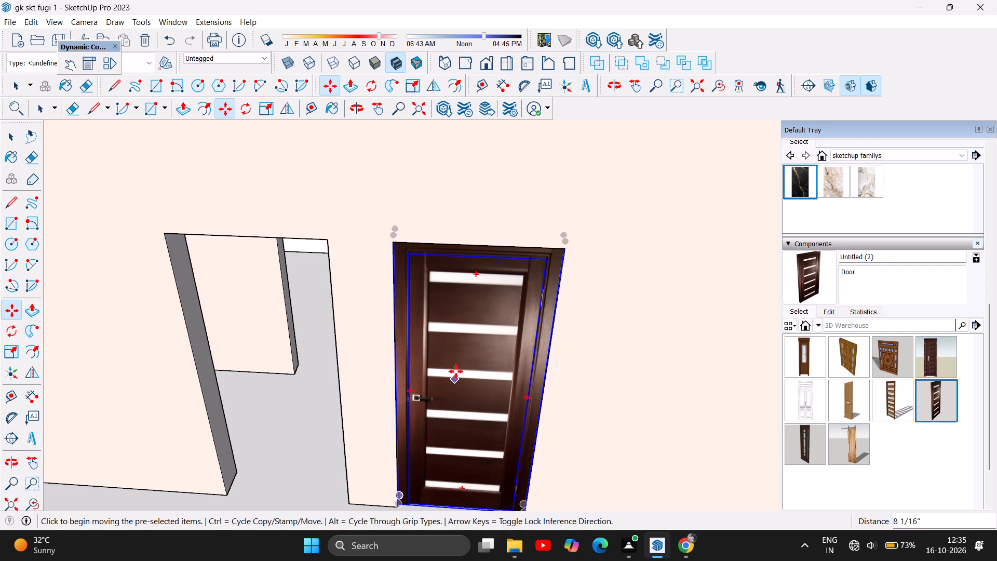
Move the door out of its doorway to the open ground beyond the house, about 43' 9 3/4" away.
{"action": "scroll", "coordinate": [455, 364], "scroll_direction": "down", "scroll_amount": 5}
{"action": "scroll", "coordinate": [471, 437], "scroll_direction": "up", "scroll_amount": 5}
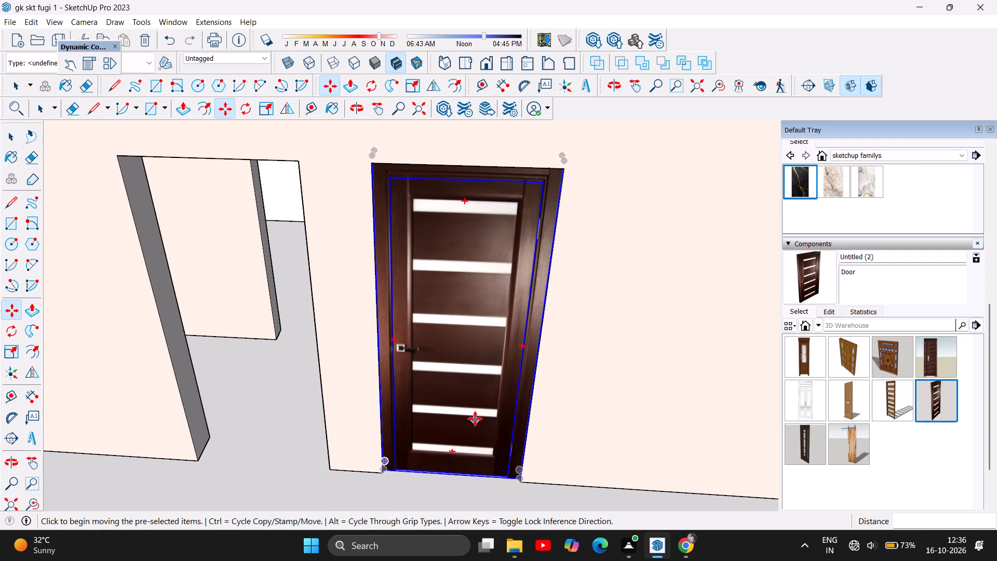
{"action": "scroll", "coordinate": [480, 412], "scroll_direction": "down", "scroll_amount": 10}
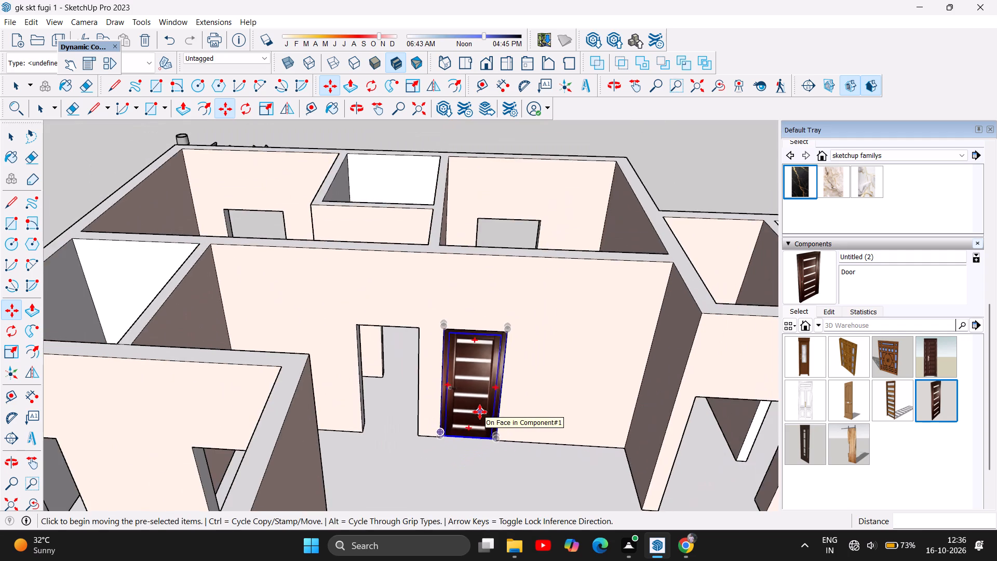
{"action": "scroll", "coordinate": [480, 412], "scroll_direction": "up", "scroll_amount": 11}
{"action": "scroll", "coordinate": [483, 408], "scroll_direction": "down", "scroll_amount": 5}
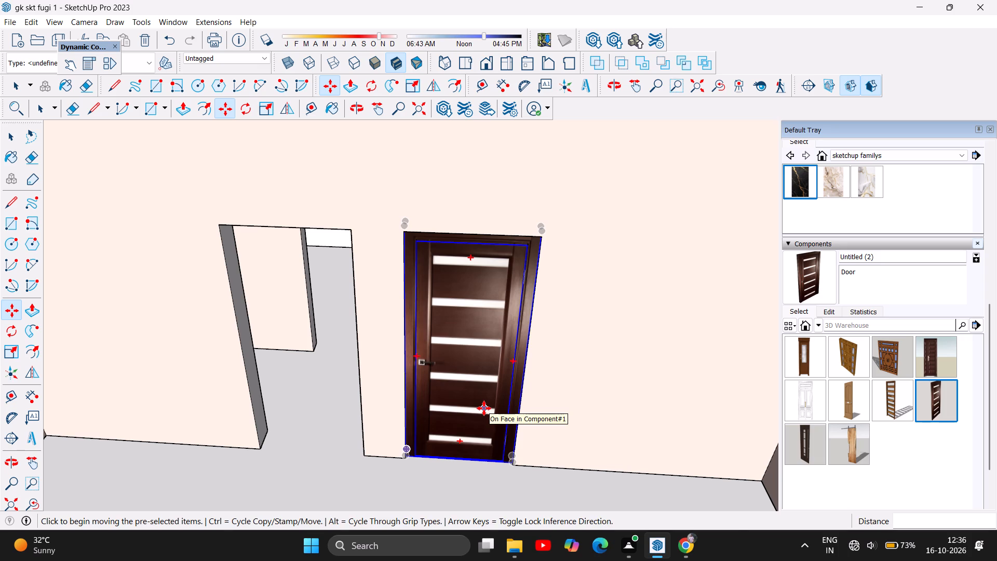
{"action": "right_click_drag", "start_coordinate": [513, 400], "coordinate": [525, 392]}
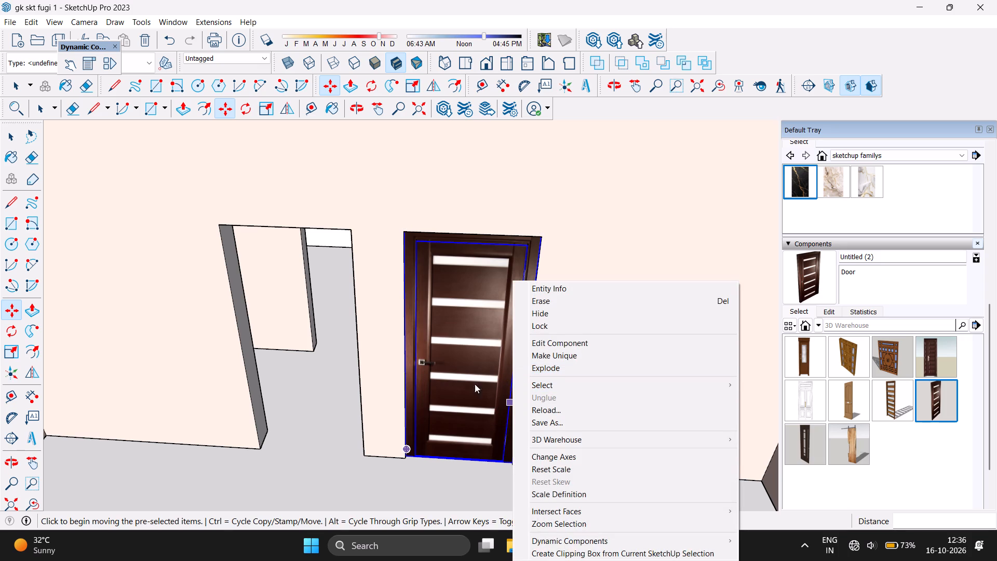
{"action": "left_click", "coordinate": [438, 486]}
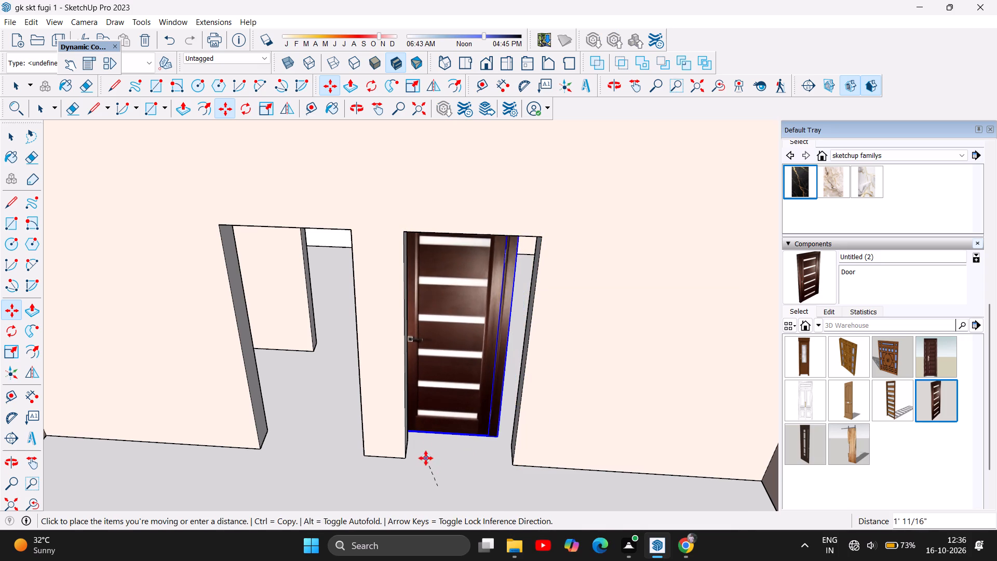
{"action": "scroll", "coordinate": [446, 457], "scroll_direction": "down", "scroll_amount": 5}
{"action": "scroll", "coordinate": [381, 451], "scroll_direction": "down", "scroll_amount": 2}
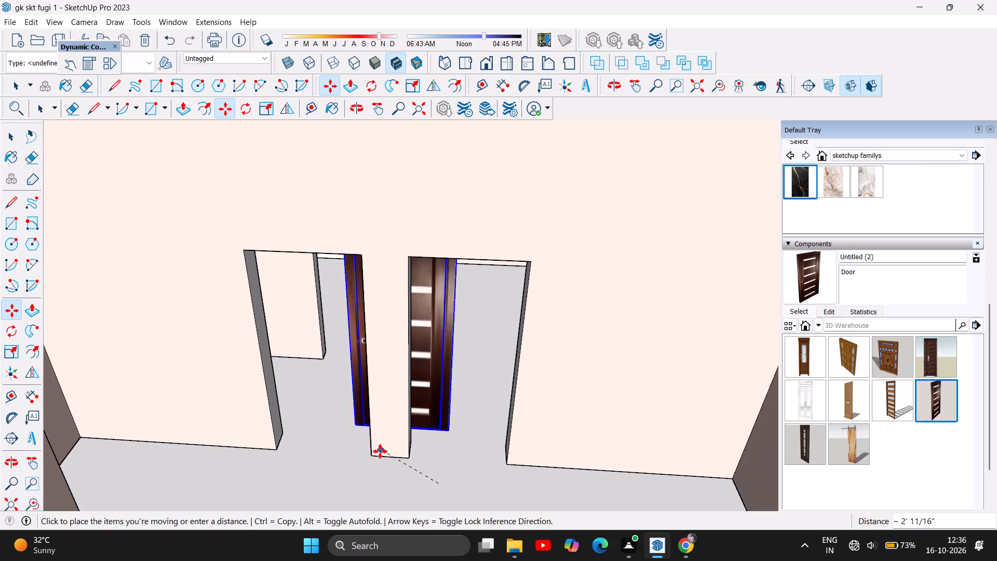
{"action": "scroll", "coordinate": [380, 451], "scroll_direction": "down", "scroll_amount": 4}
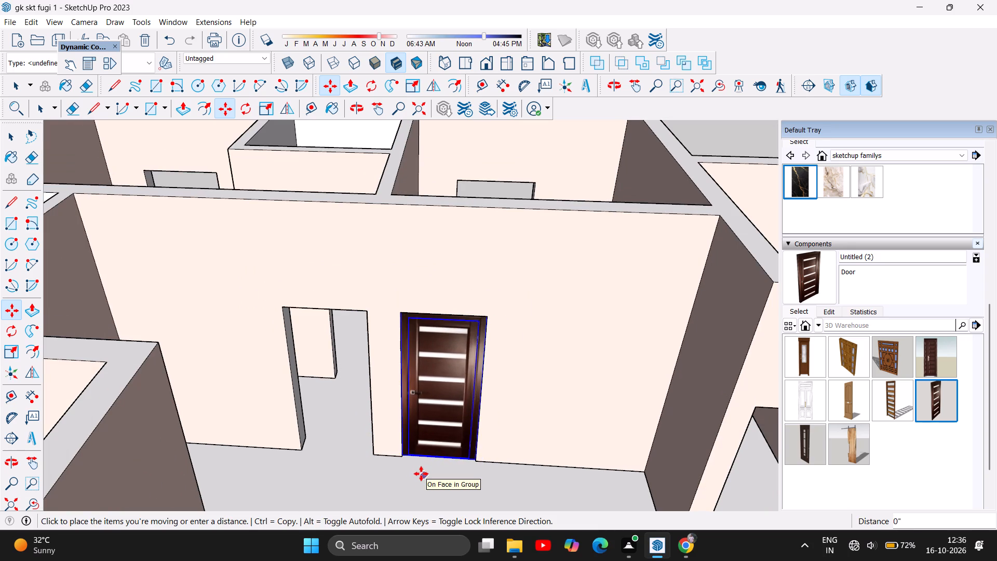
{"action": "scroll", "coordinate": [421, 474], "scroll_direction": "down", "scroll_amount": 19}
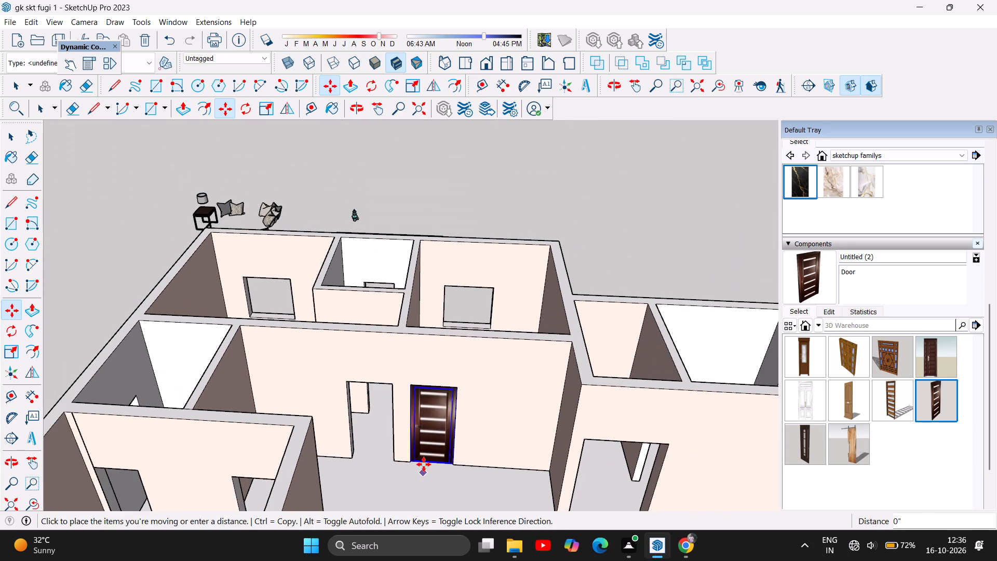
{"action": "left_click", "coordinate": [589, 245]}
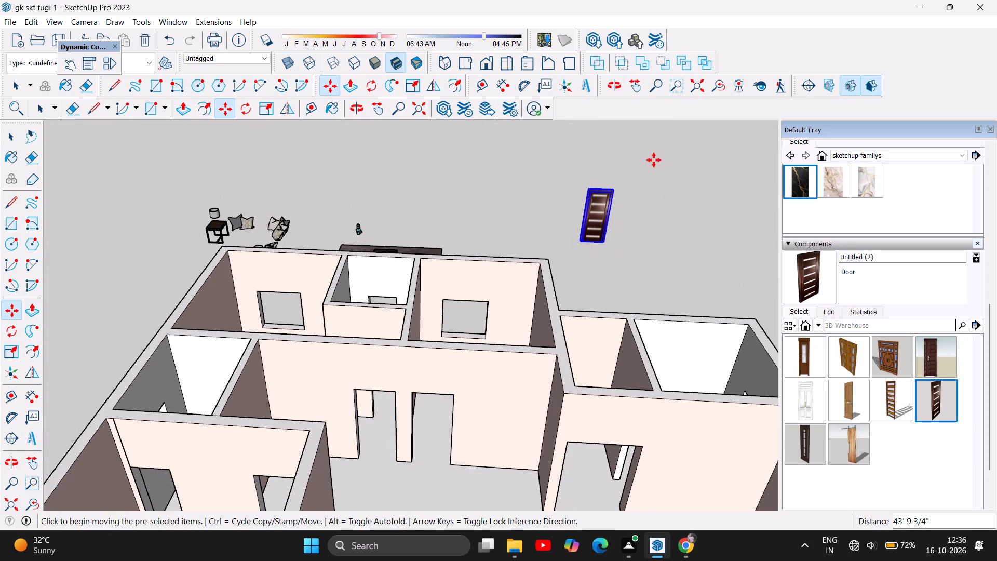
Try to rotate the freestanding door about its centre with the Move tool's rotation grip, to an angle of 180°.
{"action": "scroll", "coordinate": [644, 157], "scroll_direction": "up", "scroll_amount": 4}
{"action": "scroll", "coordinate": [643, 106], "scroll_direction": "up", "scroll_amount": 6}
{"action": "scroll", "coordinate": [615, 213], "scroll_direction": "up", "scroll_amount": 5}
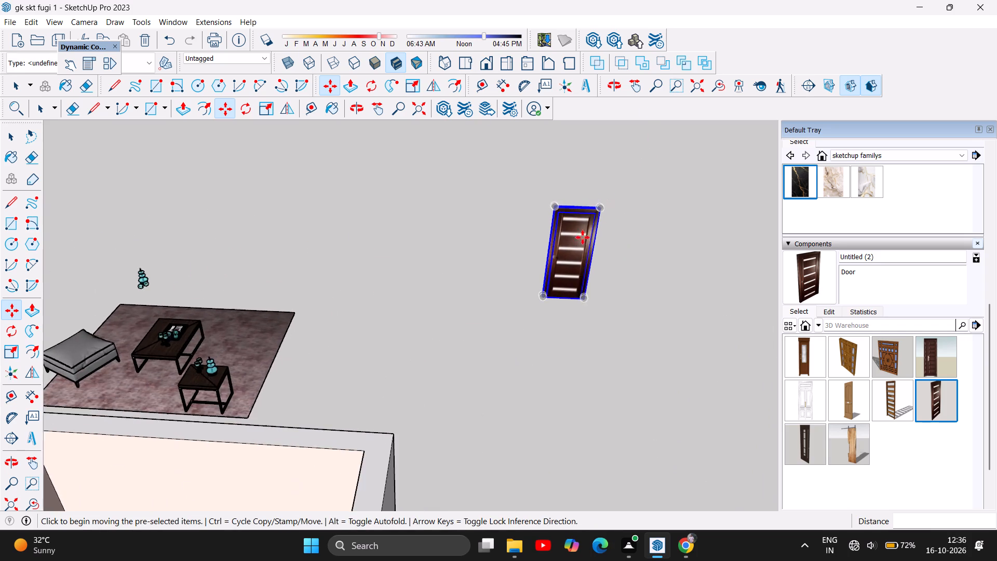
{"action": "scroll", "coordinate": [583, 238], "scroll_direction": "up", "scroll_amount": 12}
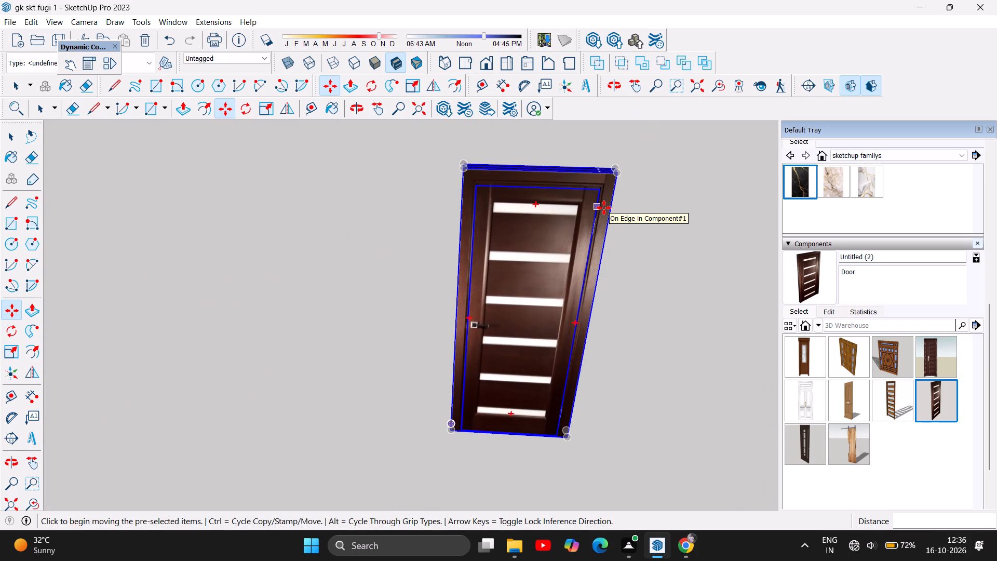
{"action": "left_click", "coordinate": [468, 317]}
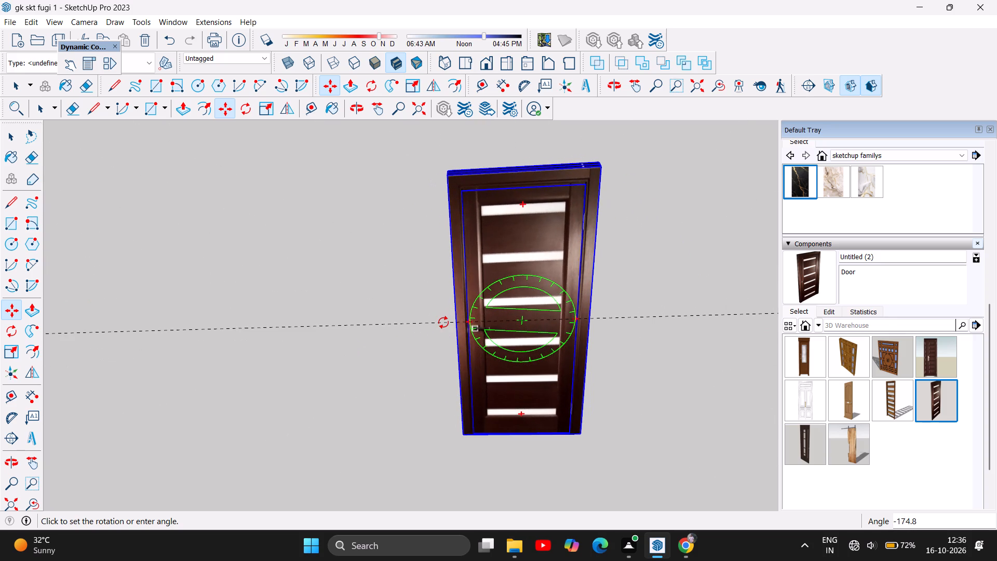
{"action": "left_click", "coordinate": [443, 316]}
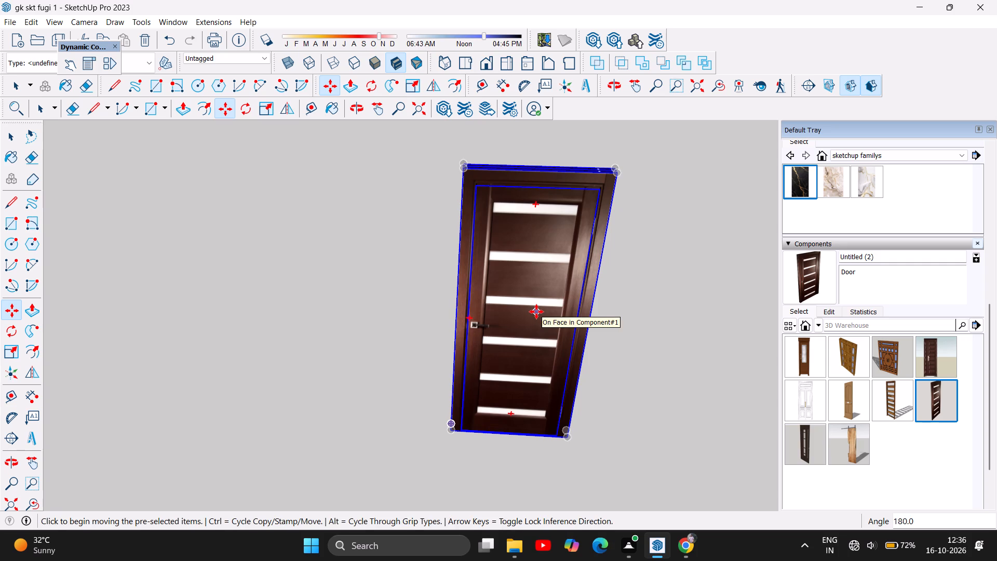
Move the freestanding door about 1' 5 7/8" across the open ground.
{"action": "left_click", "coordinate": [536, 312]}
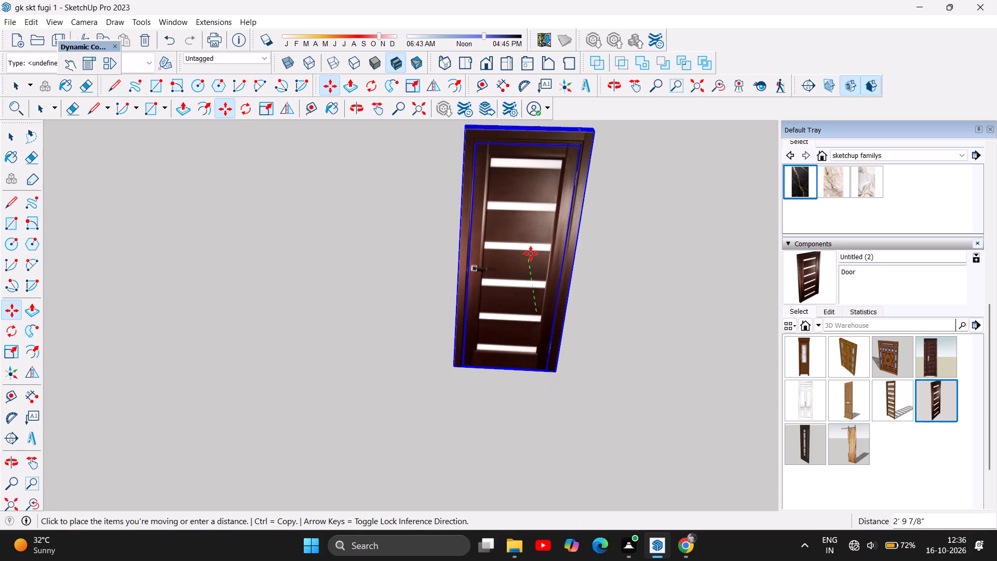
{"action": "left_click", "coordinate": [529, 279]}
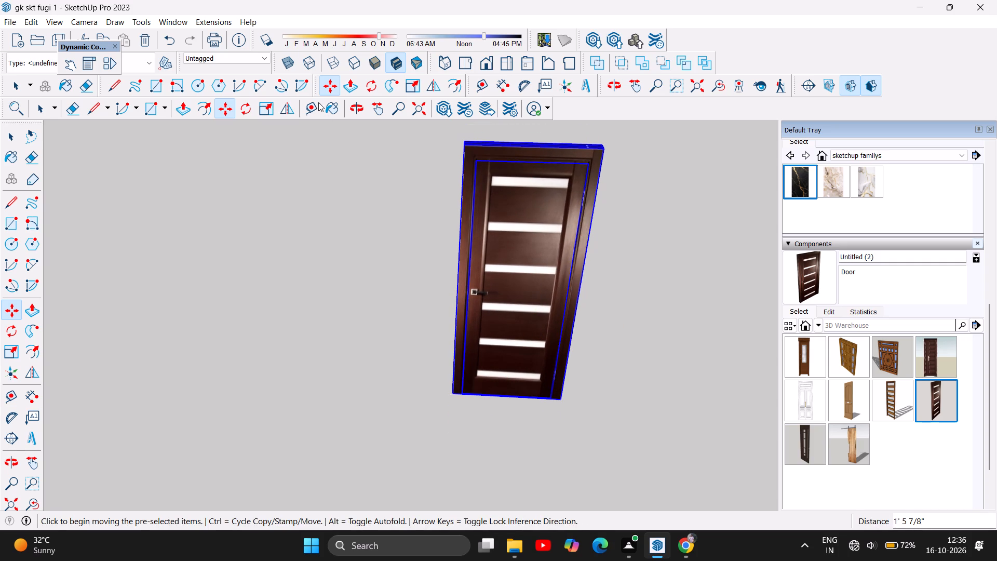
Try front-to-back and upside-down flips on the freestanding door, and mirror it side to side to put its handle on the opposite edge.
{"action": "left_click", "coordinate": [291, 111]}
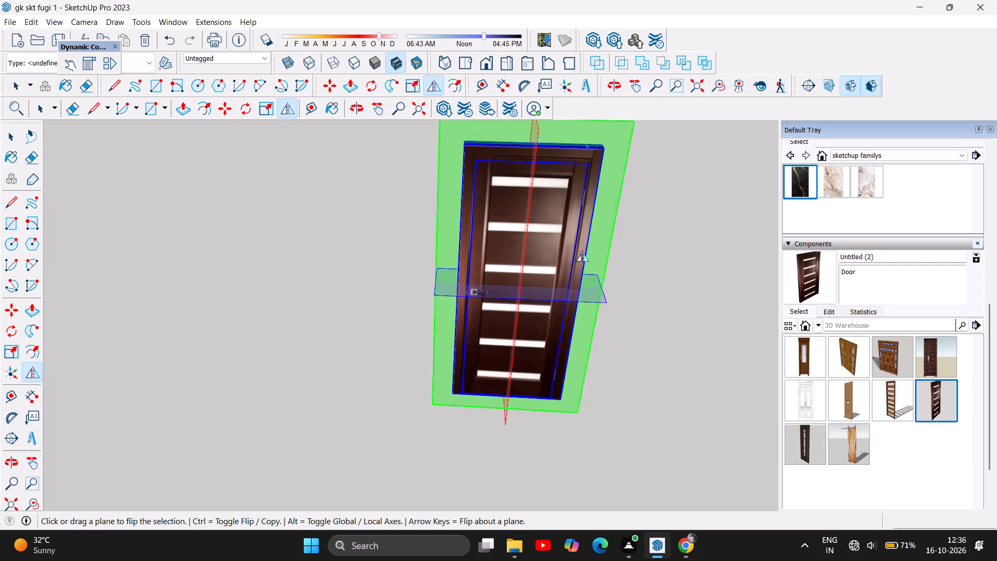
{"action": "left_click", "coordinate": [565, 252]}
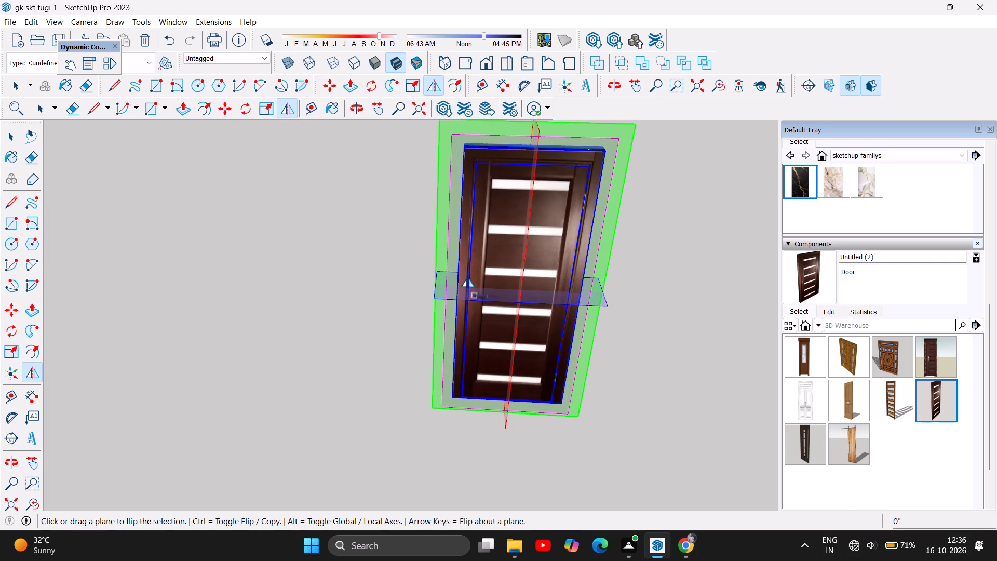
{"action": "left_click", "coordinate": [446, 288]}
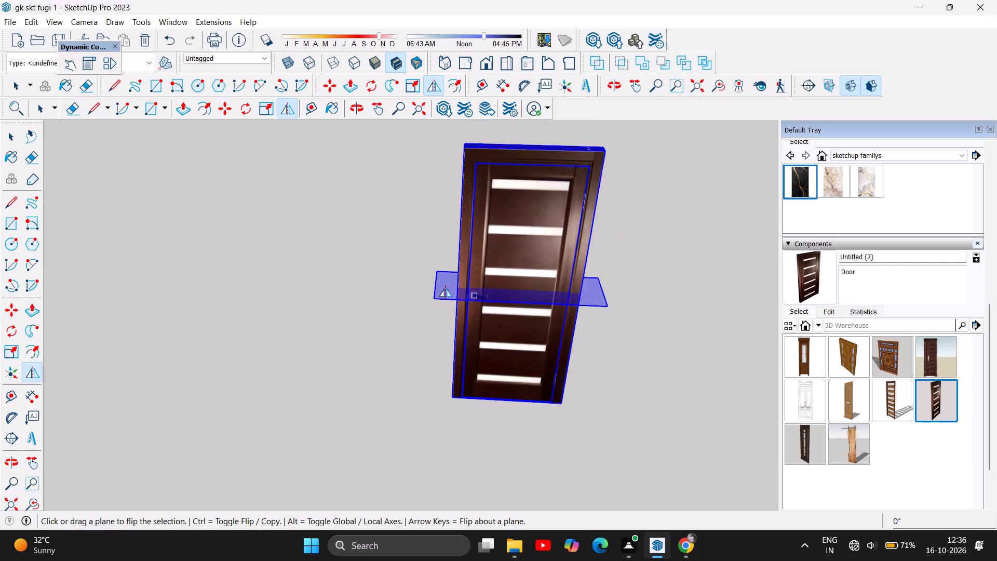
{"action": "left_click", "coordinate": [446, 288]}
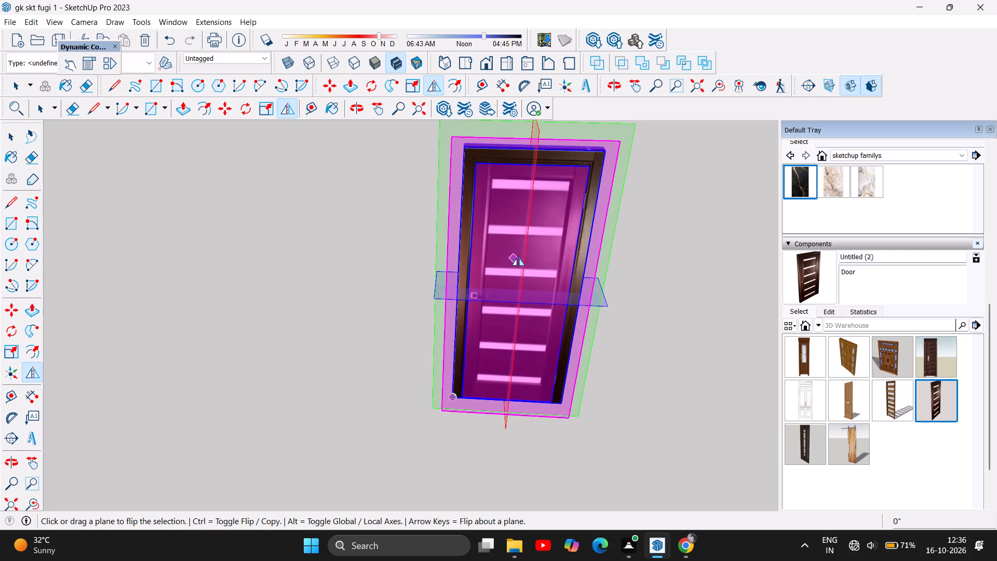
{"action": "left_click", "coordinate": [462, 175]}
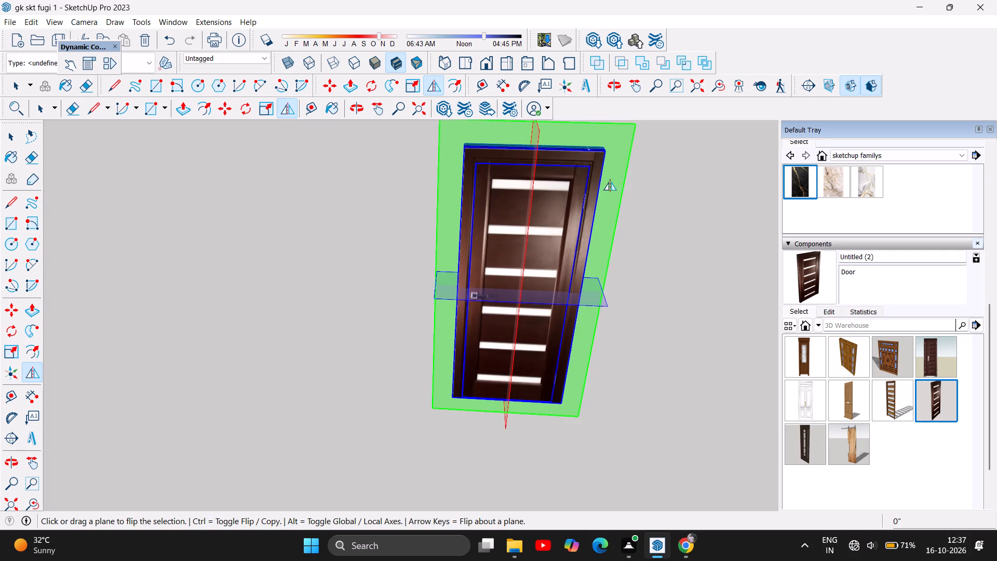
{"action": "left_click", "coordinate": [536, 168]}
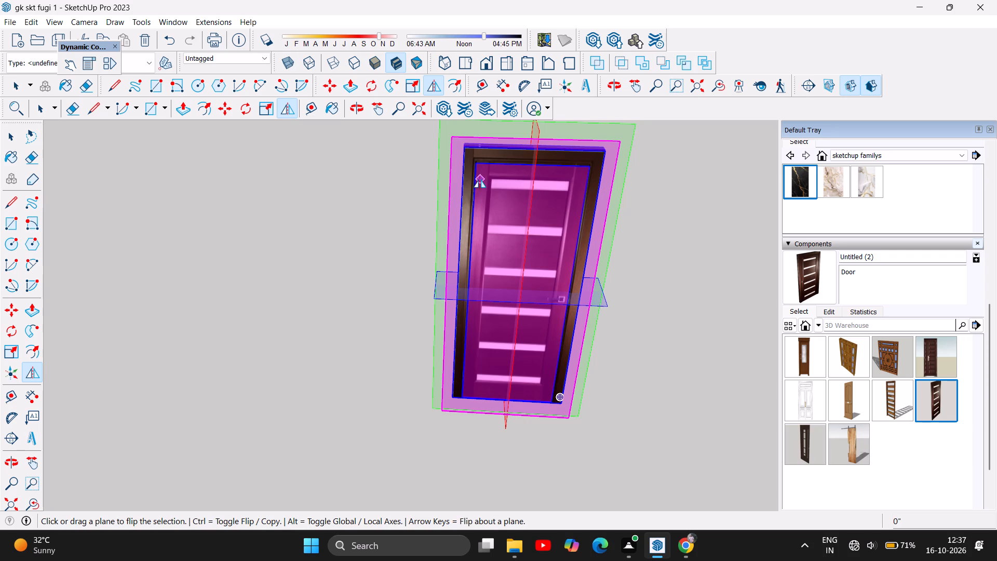
{"action": "left_click", "coordinate": [267, 213]}
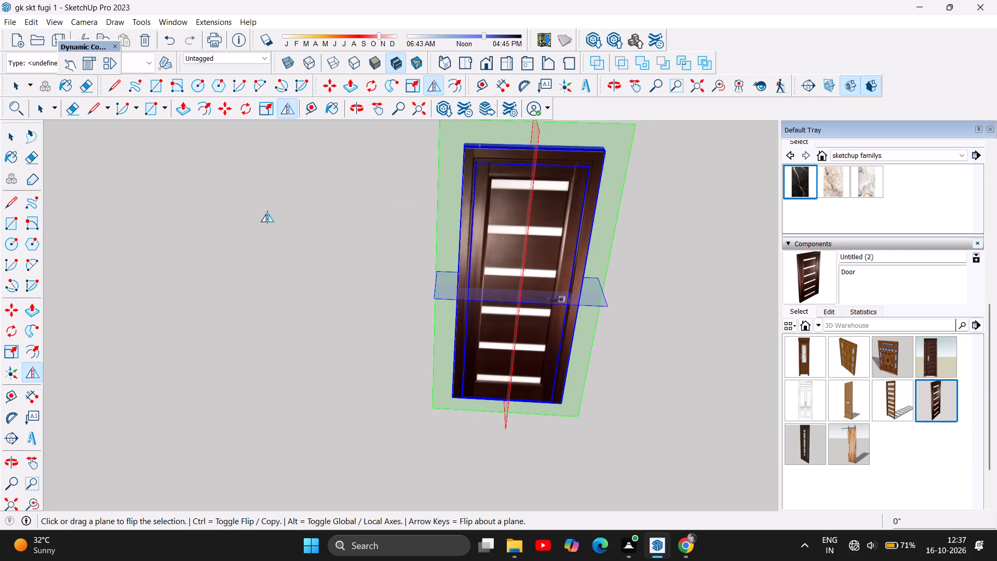
Move the freestanding door about 45' 9 1/2" back into the house, in front of the doorway facing the grey sofa.
{"action": "key", "text": "Escape"}
{"action": "key", "text": "Escape"}
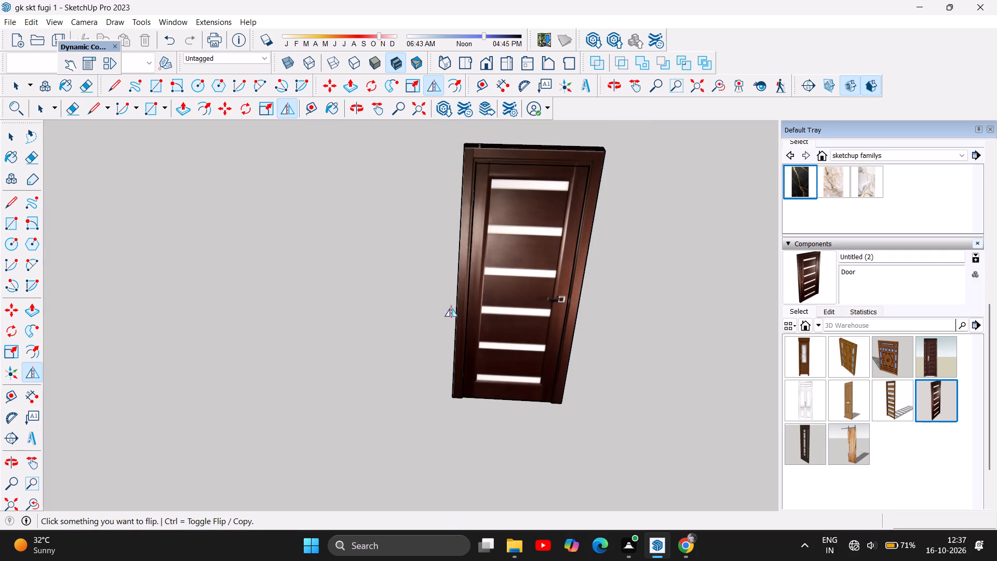
{"action": "scroll", "coordinate": [597, 396], "scroll_direction": "down", "scroll_amount": 4}
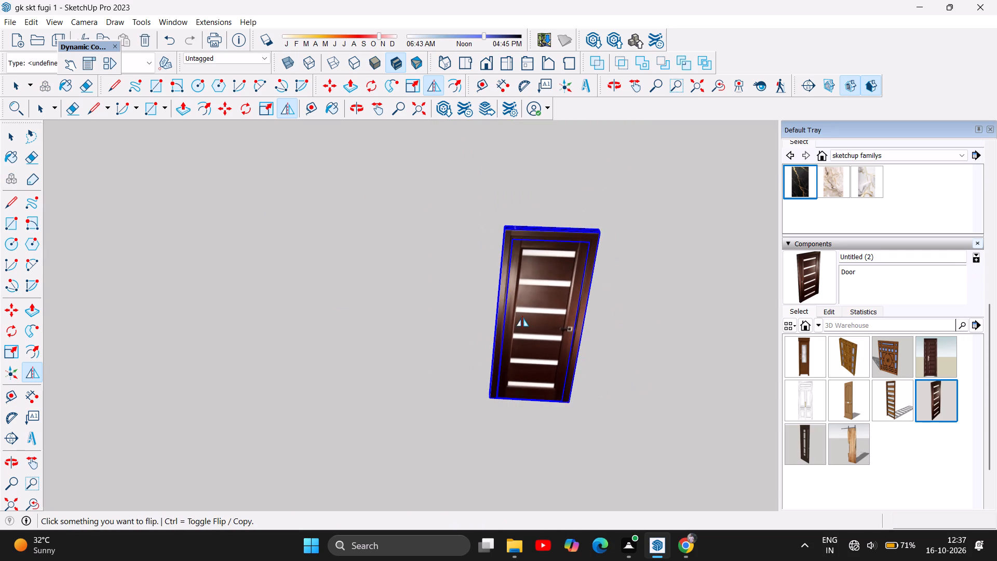
{"action": "left_click", "coordinate": [14, 138]}
{"action": "left_click", "coordinate": [523, 295]}
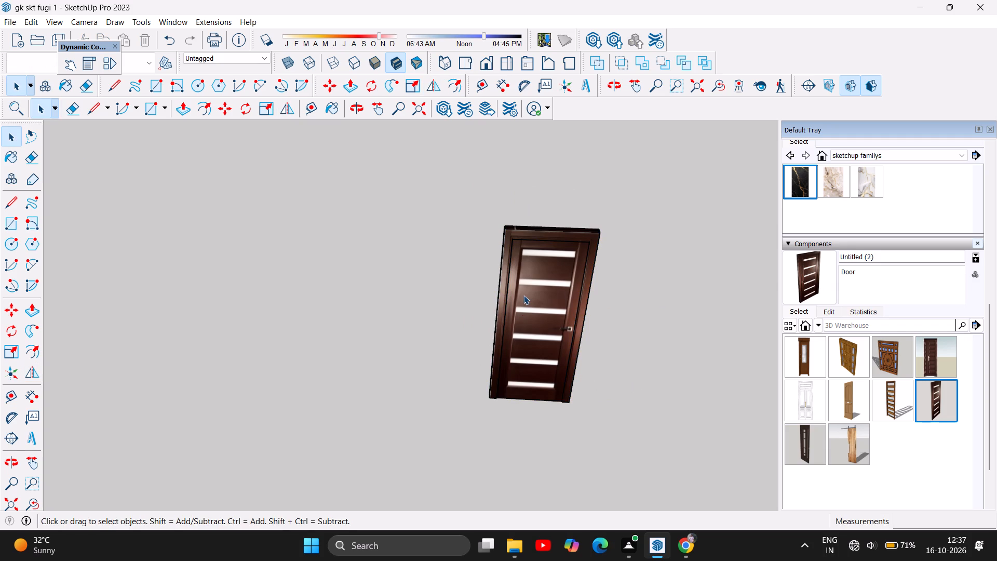
{"action": "left_click", "coordinate": [327, 83]}
{"action": "left_click", "coordinate": [547, 310]}
{"action": "scroll", "coordinate": [569, 245], "scroll_direction": "down", "scroll_amount": 3}
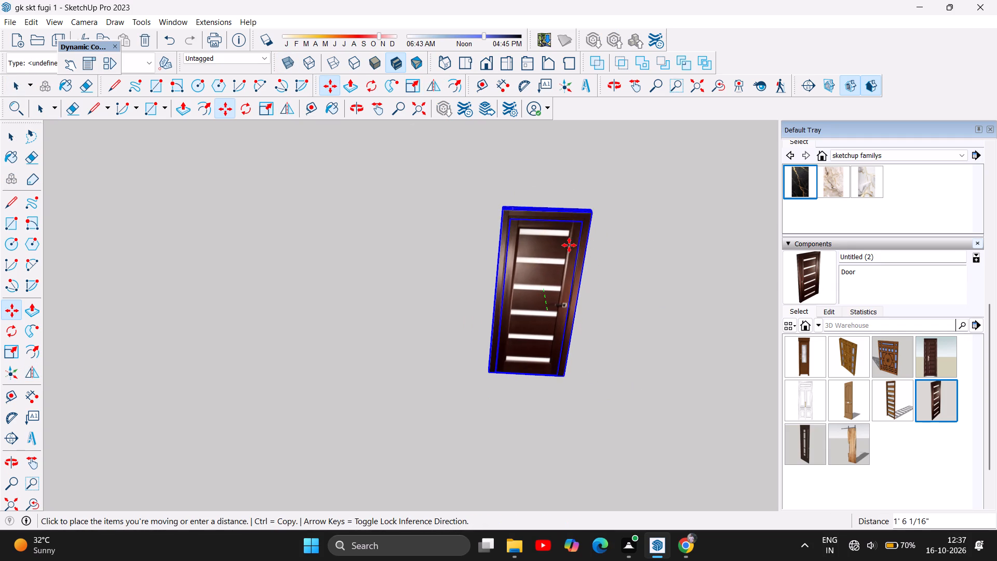
{"action": "scroll", "coordinate": [569, 245], "scroll_direction": "down", "scroll_amount": 3}
{"action": "scroll", "coordinate": [620, 224], "scroll_direction": "down", "scroll_amount": 5}
{"action": "scroll", "coordinate": [675, 229], "scroll_direction": "down", "scroll_amount": 6}
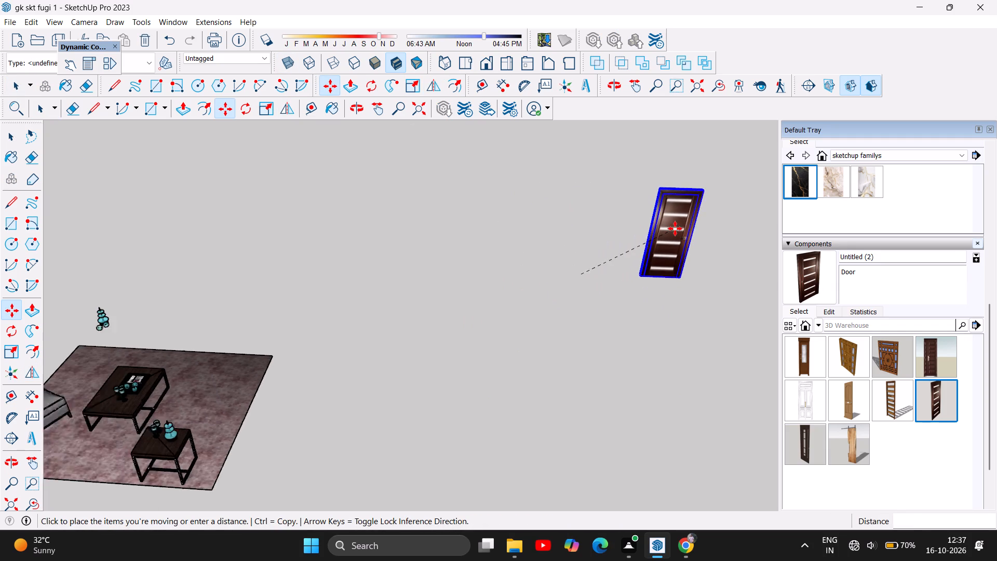
{"action": "scroll", "coordinate": [541, 262], "scroll_direction": "down", "scroll_amount": 6}
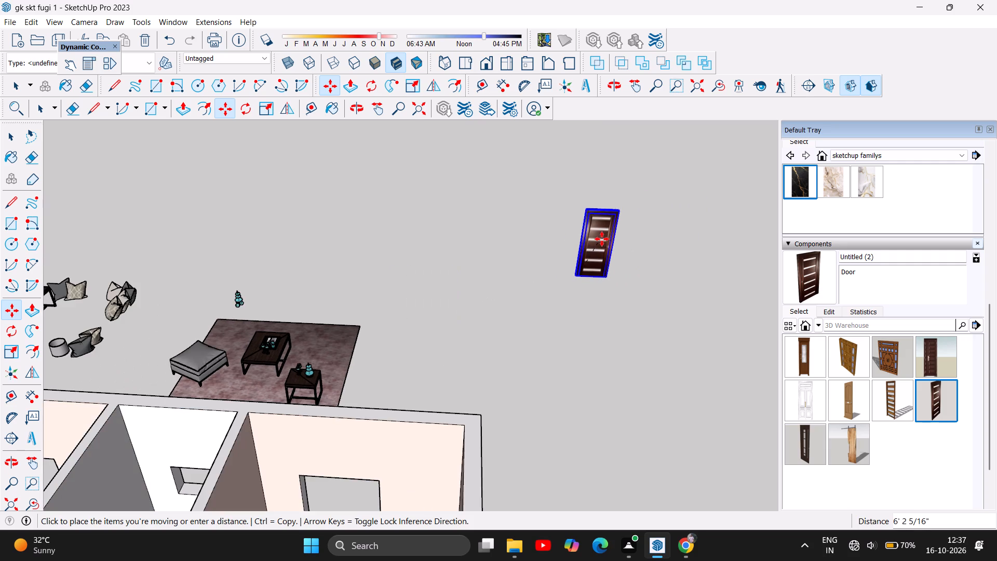
{"action": "scroll", "coordinate": [602, 239], "scroll_direction": "down", "scroll_amount": 15}
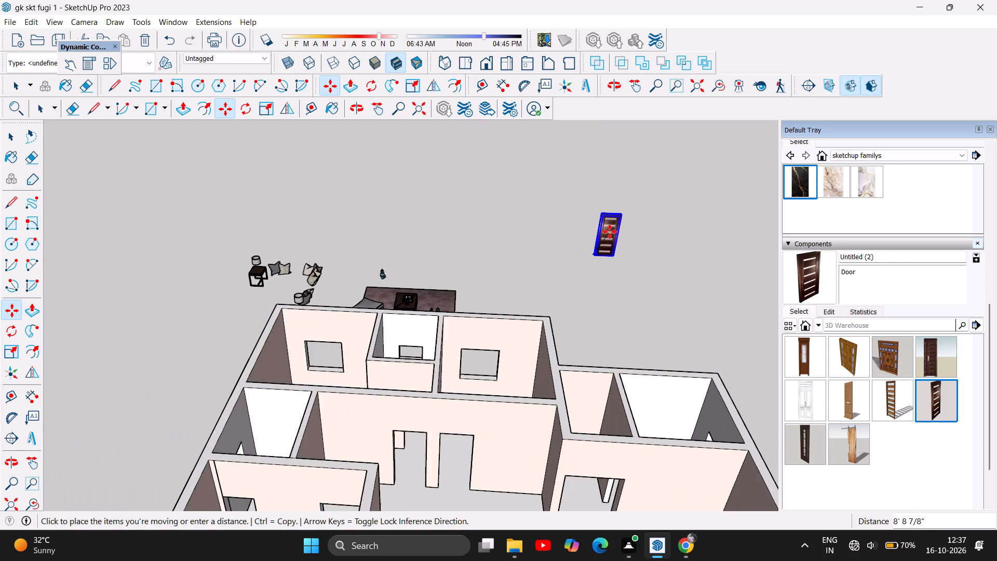
{"action": "scroll", "coordinate": [610, 232], "scroll_direction": "down", "scroll_amount": 4}
{"action": "scroll", "coordinate": [564, 184], "scroll_direction": "down", "scroll_amount": 5}
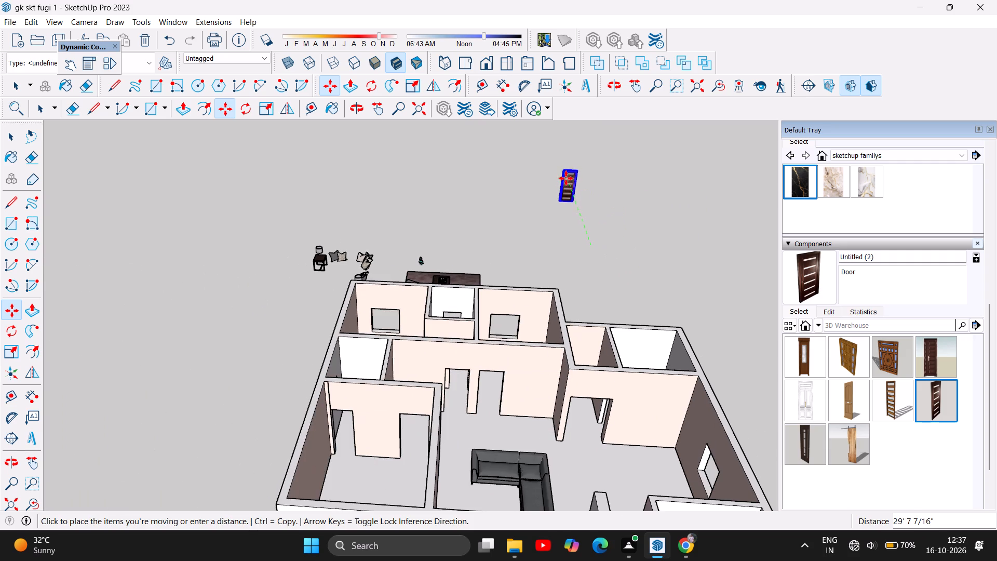
{"action": "scroll", "coordinate": [521, 375], "scroll_direction": "up", "scroll_amount": 6}
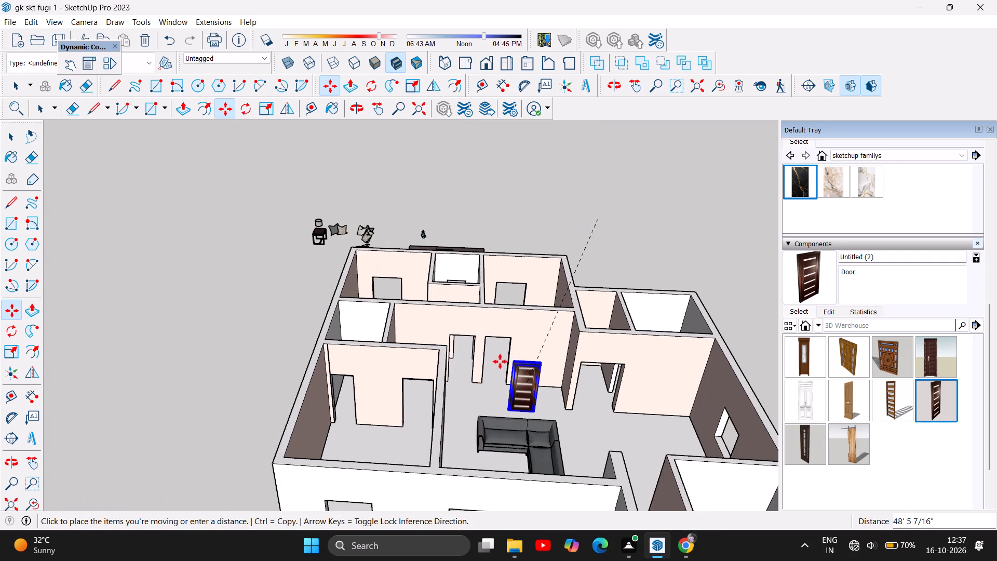
{"action": "scroll", "coordinate": [496, 360], "scroll_direction": "up", "scroll_amount": 7}
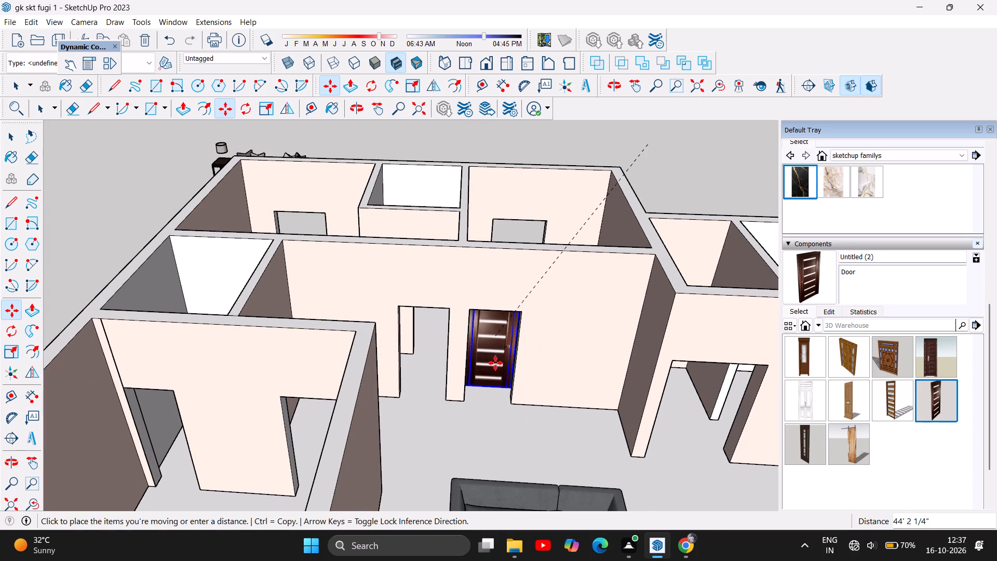
{"action": "scroll", "coordinate": [498, 367], "scroll_direction": "up", "scroll_amount": 8}
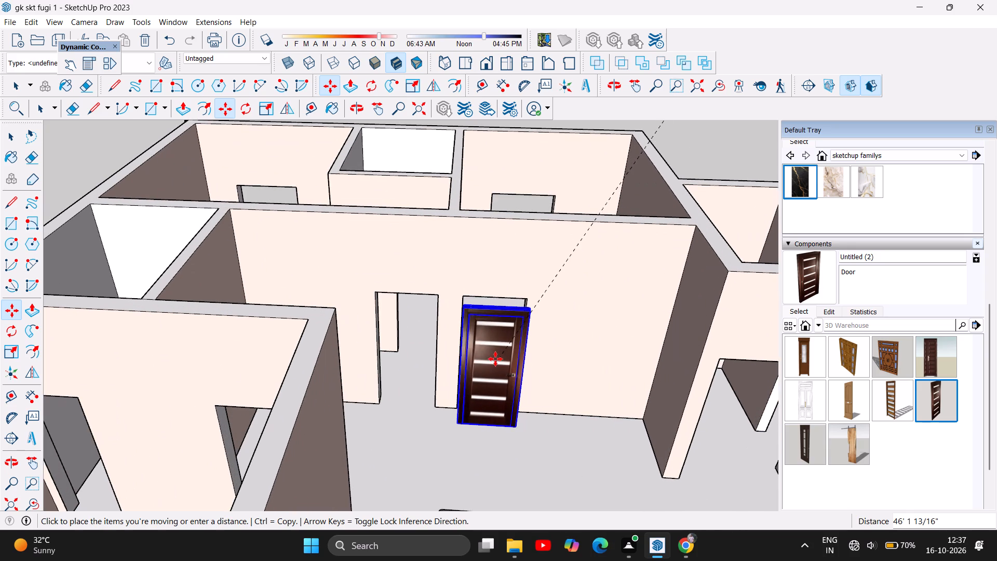
{"action": "scroll", "coordinate": [495, 359], "scroll_direction": "up", "scroll_amount": 7}
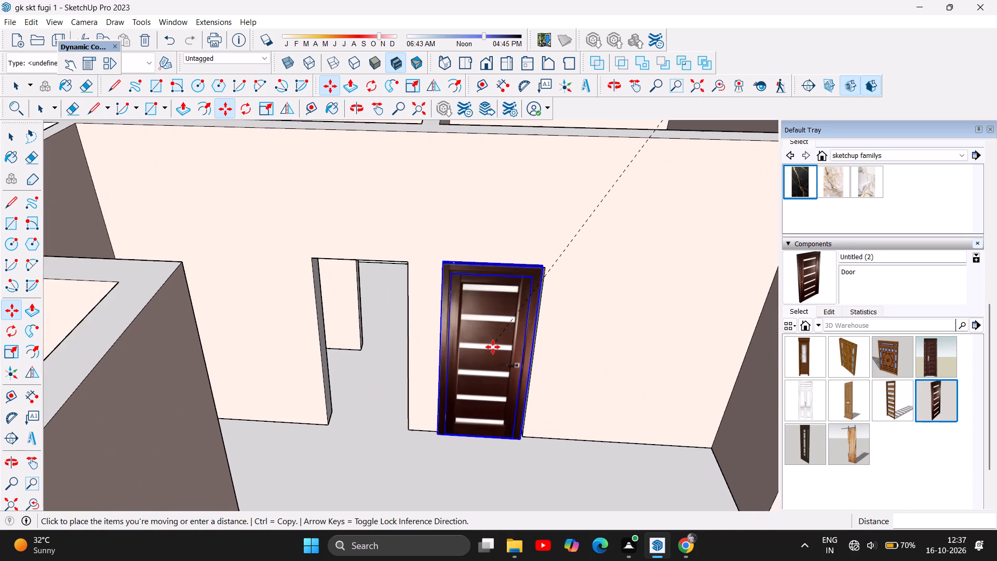
{"action": "scroll", "coordinate": [493, 347], "scroll_direction": "up", "scroll_amount": 5}
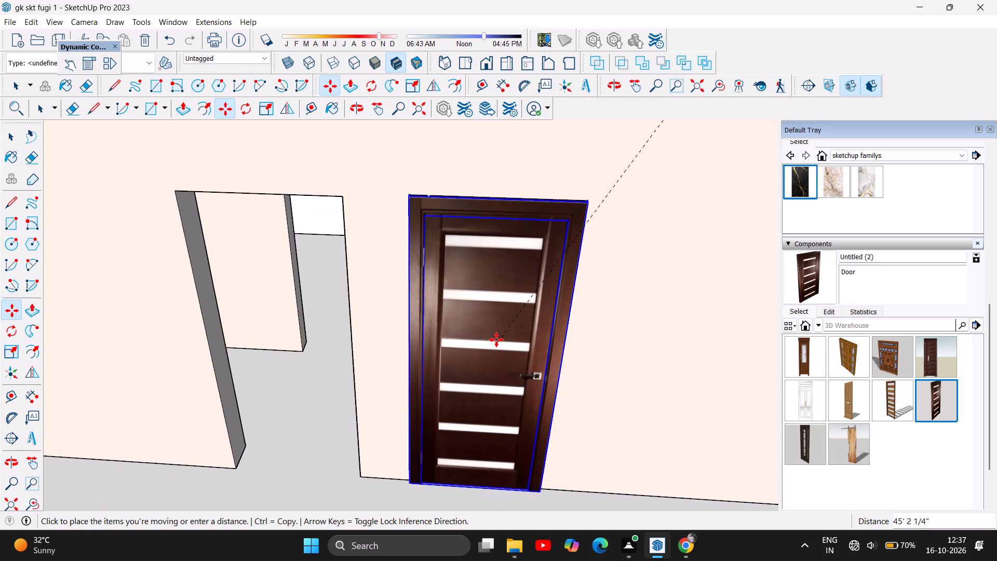
{"action": "scroll", "coordinate": [496, 338], "scroll_direction": "up", "scroll_amount": 3}
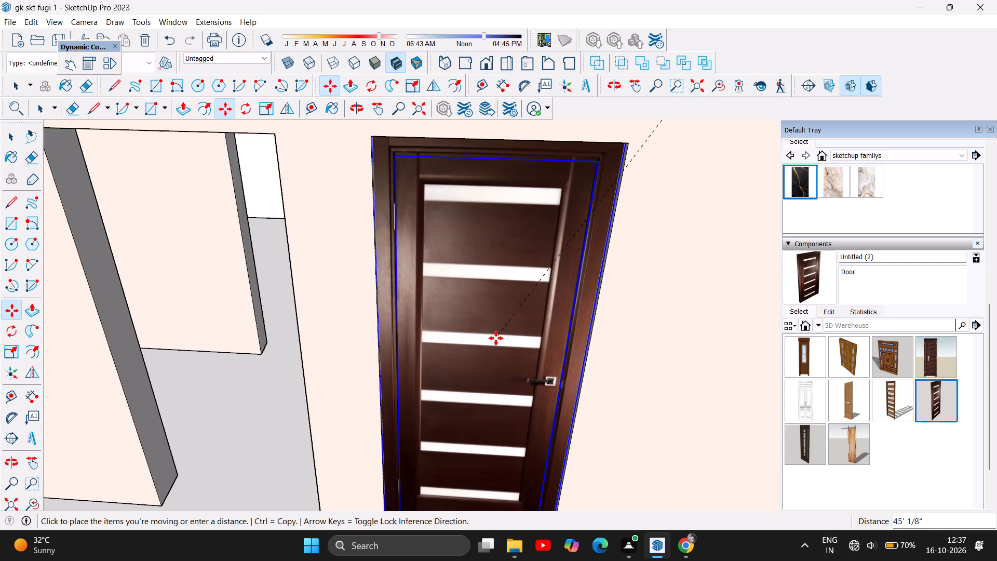
{"action": "scroll", "coordinate": [496, 338], "scroll_direction": "up", "scroll_amount": 1}
{"action": "scroll", "coordinate": [496, 338], "scroll_direction": "down", "scroll_amount": 2}
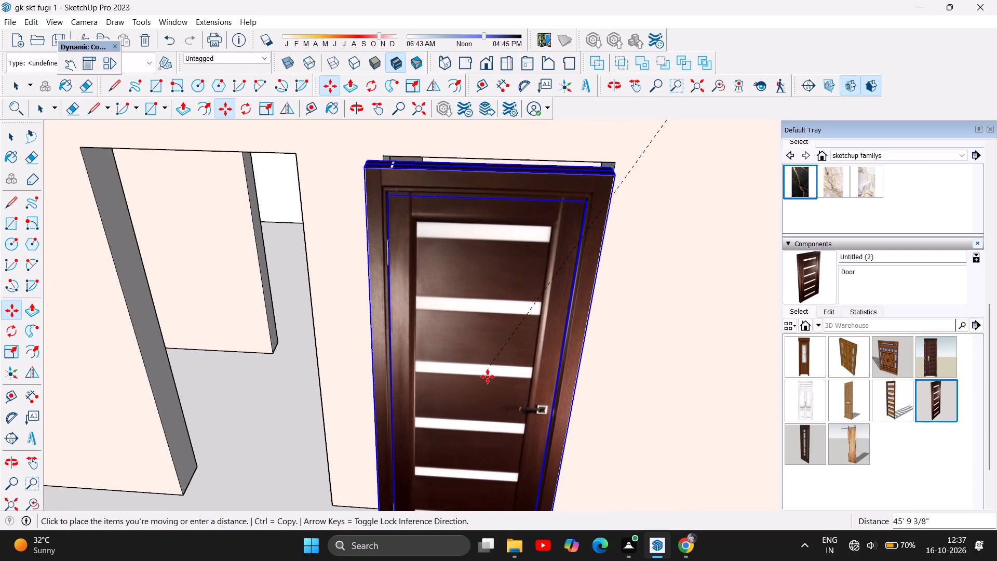
{"action": "double_click", "coordinate": [493, 370]}
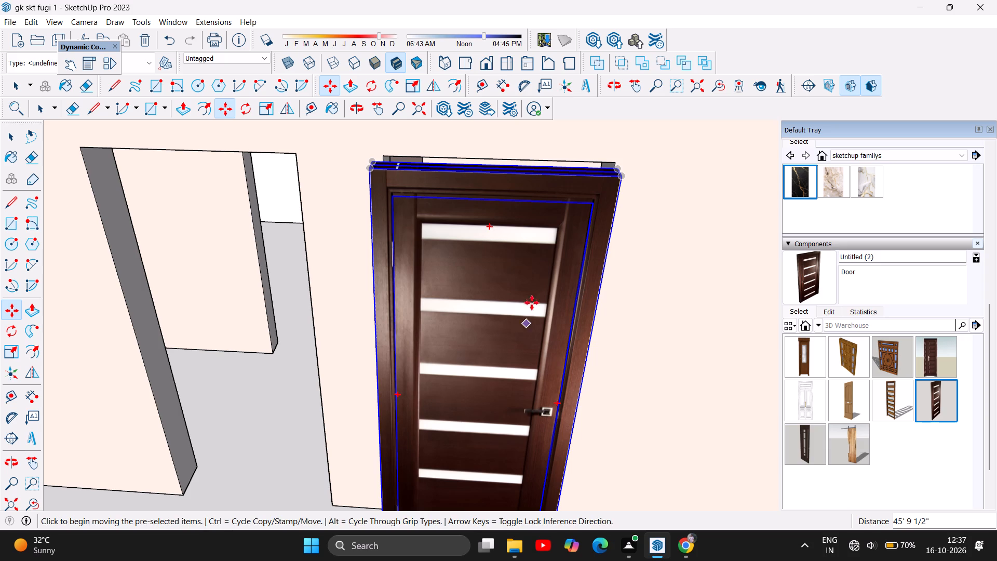
Move the door about 4 1/8" closer to its doorway.
{"action": "left_click", "coordinate": [332, 90]}
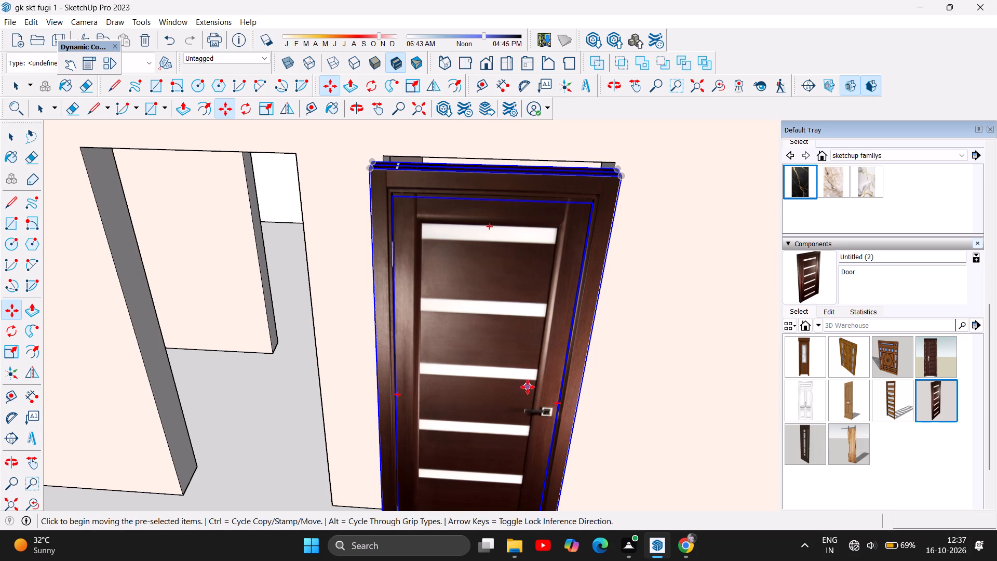
{"action": "left_click", "coordinate": [533, 404]}
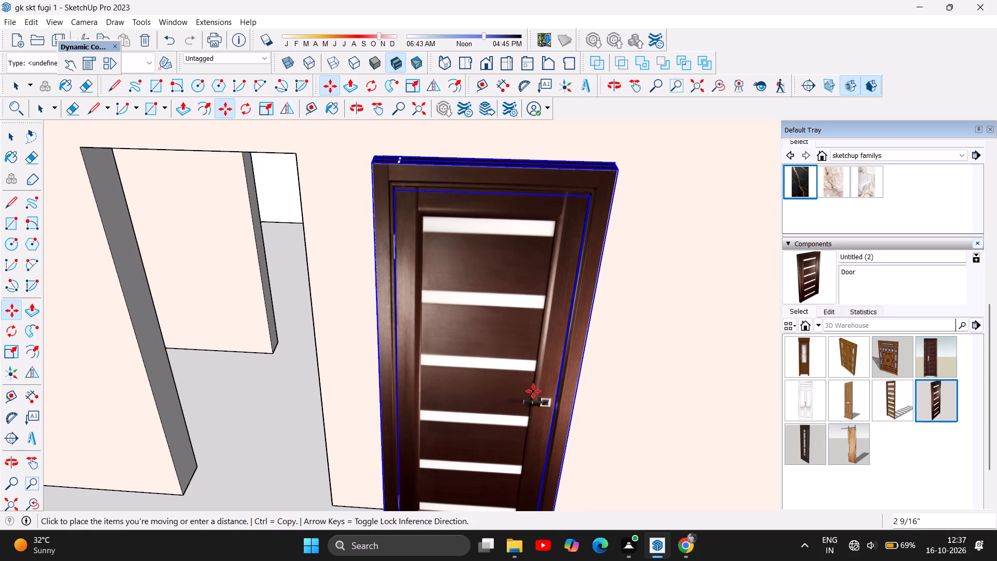
{"action": "left_click", "coordinate": [535, 389]}
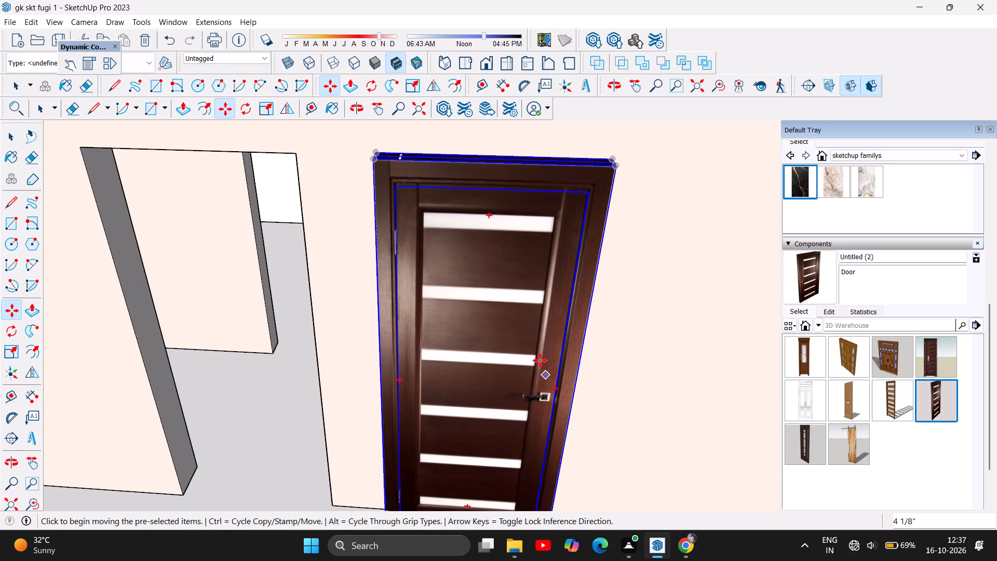
Move the door about 7" along the green axis so it sits inside the wall opening.
{"action": "scroll", "coordinate": [479, 328], "scroll_direction": "down", "scroll_amount": 4}
{"action": "scroll", "coordinate": [384, 495], "scroll_direction": "up", "scroll_amount": 3}
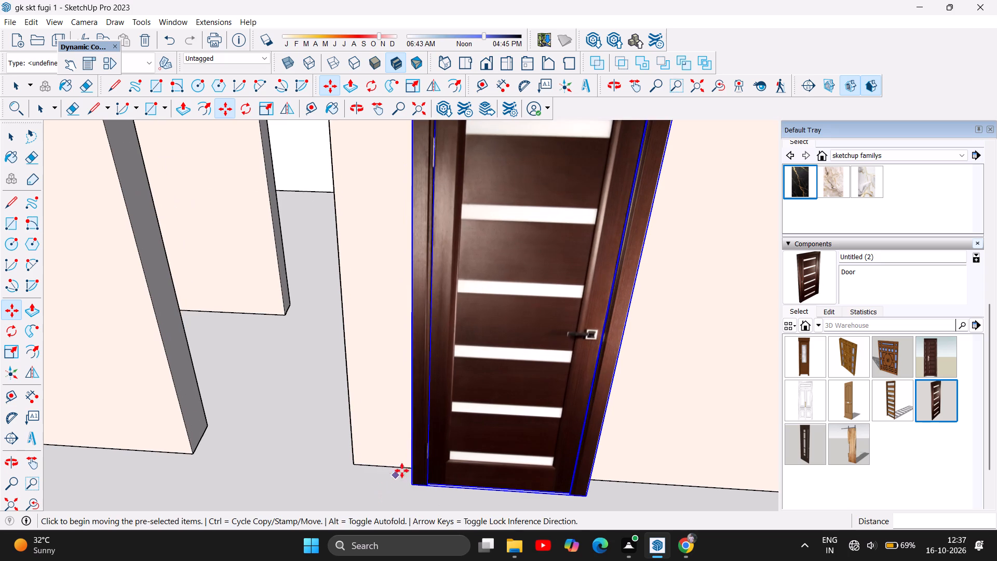
{"action": "left_click", "coordinate": [351, 109]}
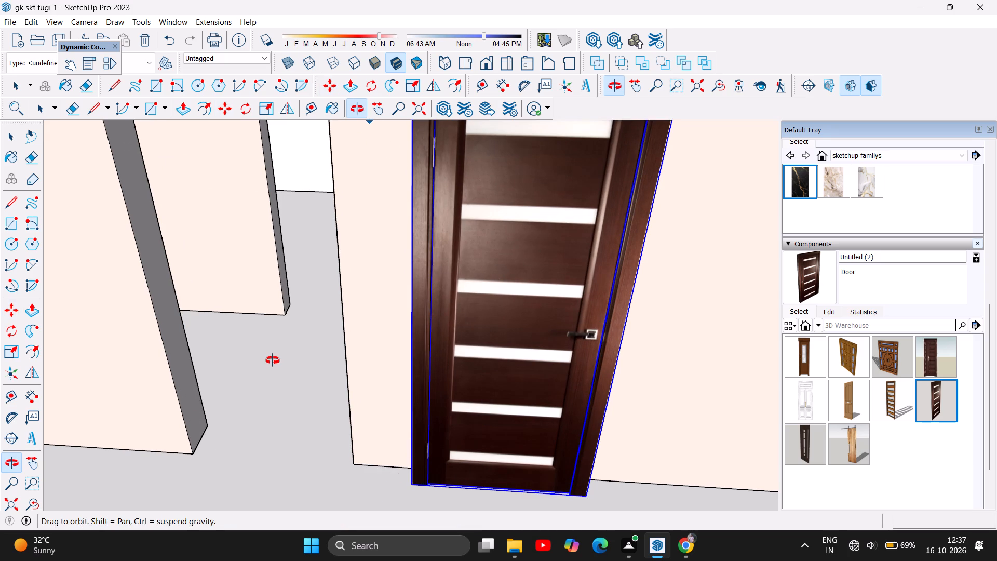
{"action": "left_click_drag", "start_coordinate": [273, 360], "coordinate": [371, 389]}
{"action": "scroll", "coordinate": [394, 408], "scroll_direction": "down", "scroll_amount": 2}
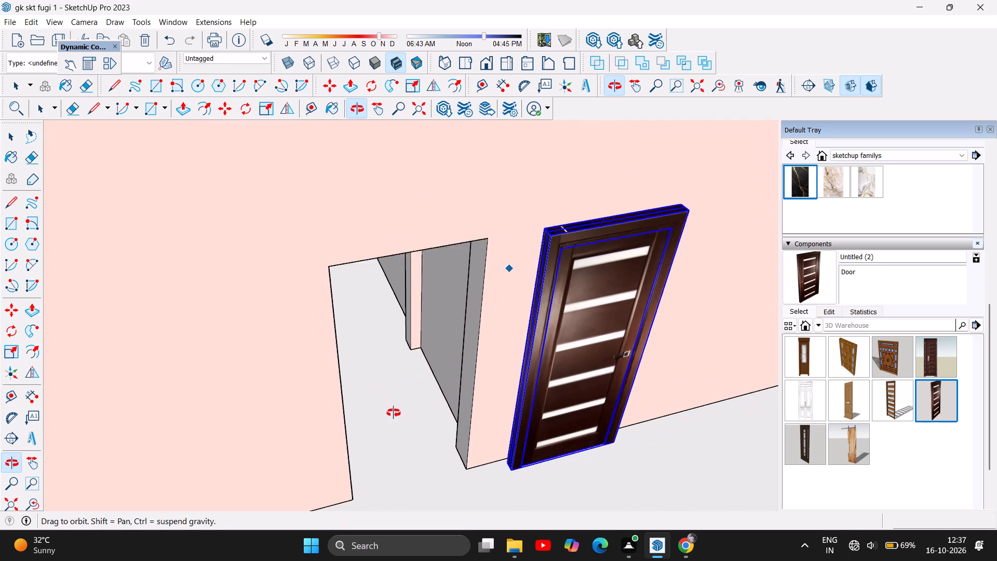
{"action": "scroll", "coordinate": [394, 413], "scroll_direction": "down", "scroll_amount": 2}
{"action": "scroll", "coordinate": [548, 301], "scroll_direction": "up", "scroll_amount": 3}
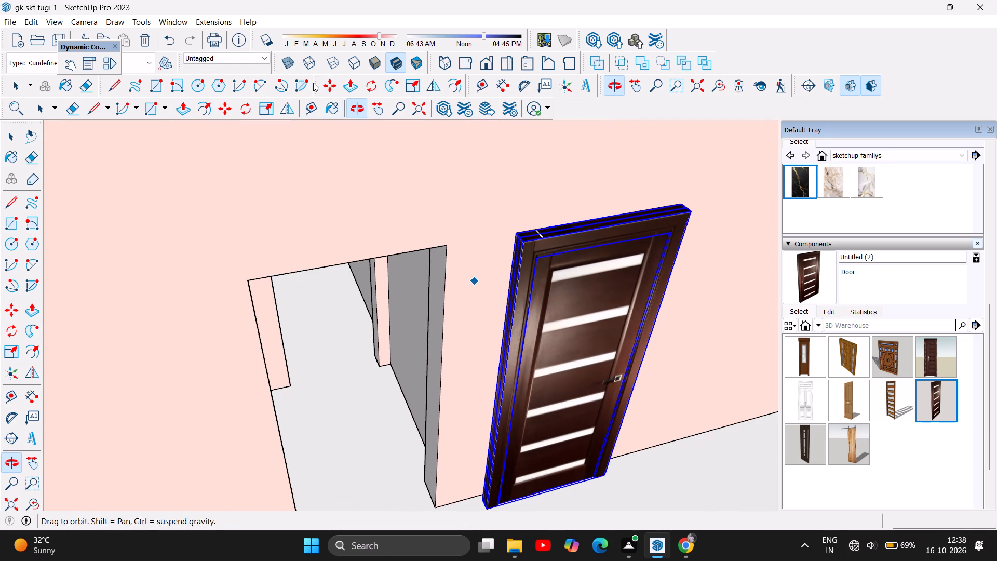
{"action": "left_click", "coordinate": [330, 79]}
{"action": "left_click", "coordinate": [602, 395]}
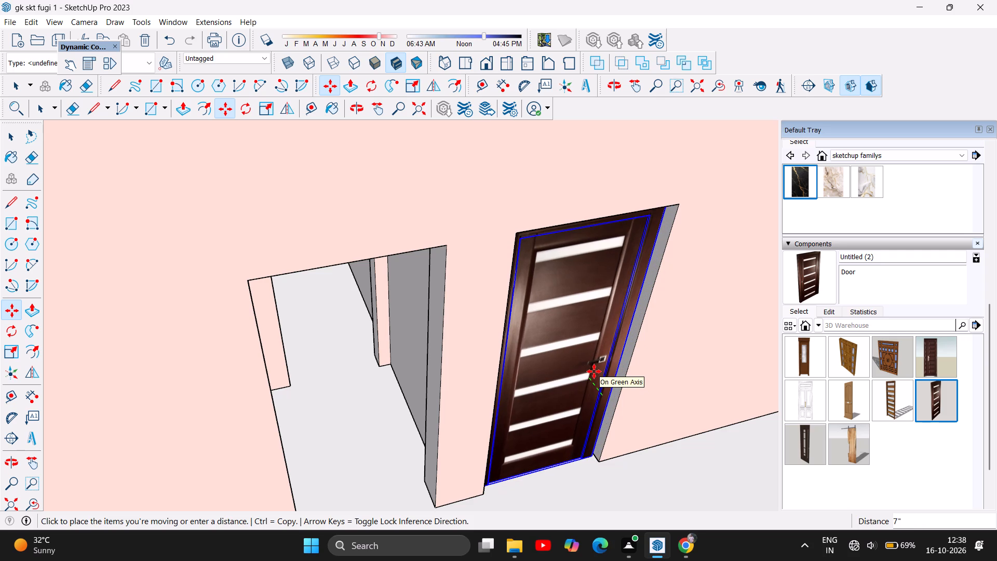
{"action": "left_click", "coordinate": [594, 371]}
Scale the door uniformly by about 1.02 from its lower handle-side corner to close the gap at the opening's edge.
{"action": "scroll", "coordinate": [335, 357], "scroll_direction": "down", "scroll_amount": 3}
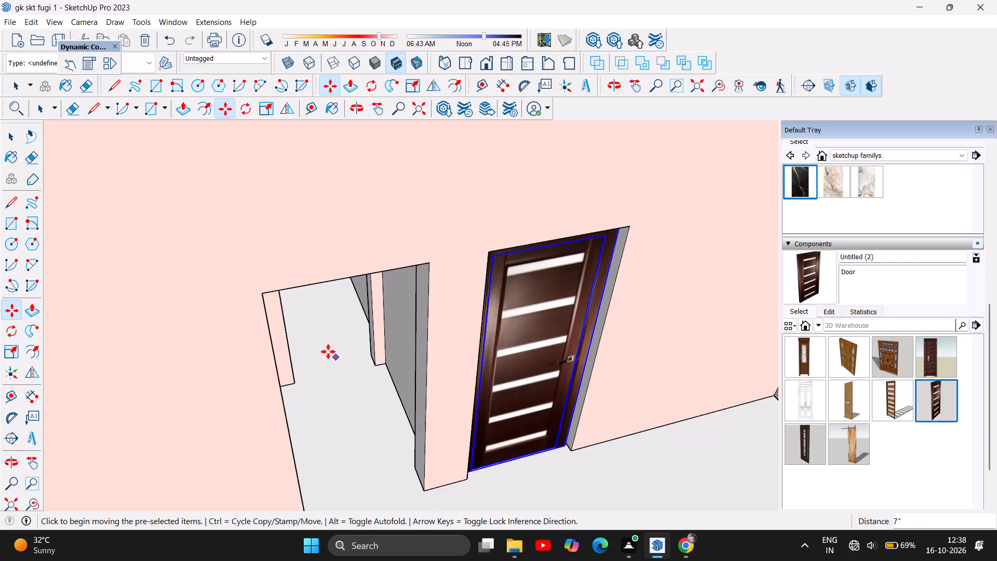
{"action": "scroll", "coordinate": [328, 352], "scroll_direction": "down", "scroll_amount": 2}
{"action": "scroll", "coordinate": [176, 300], "scroll_direction": "down", "scroll_amount": 5}
{"action": "scroll", "coordinate": [503, 352], "scroll_direction": "up", "scroll_amount": 4}
{"action": "scroll", "coordinate": [368, 408], "scroll_direction": "up", "scroll_amount": 2}
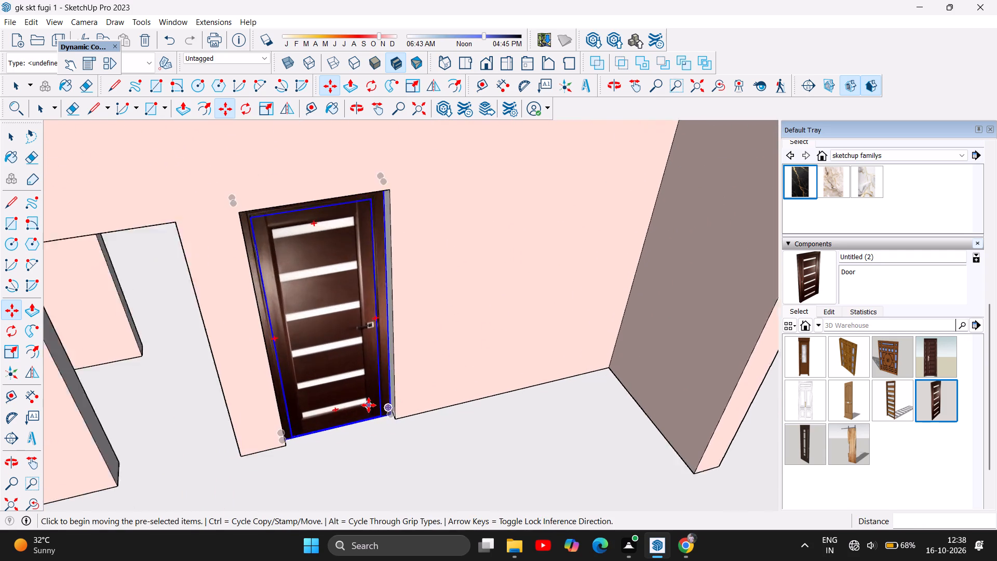
{"action": "scroll", "coordinate": [369, 405], "scroll_direction": "up", "scroll_amount": 8}
{"action": "scroll", "coordinate": [370, 424], "scroll_direction": "down", "scroll_amount": 4}
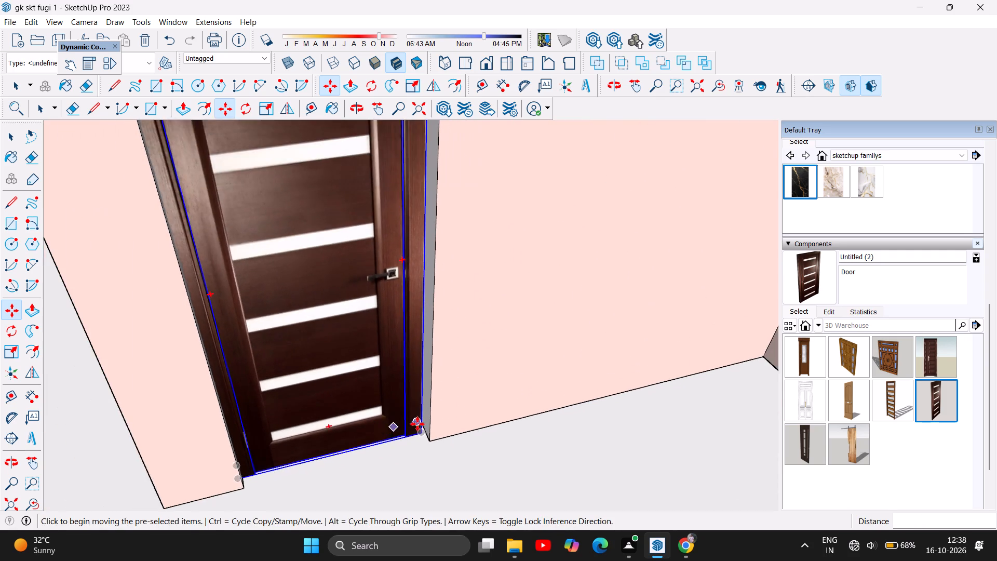
{"action": "scroll", "coordinate": [433, 431], "scroll_direction": "up", "scroll_amount": 17}
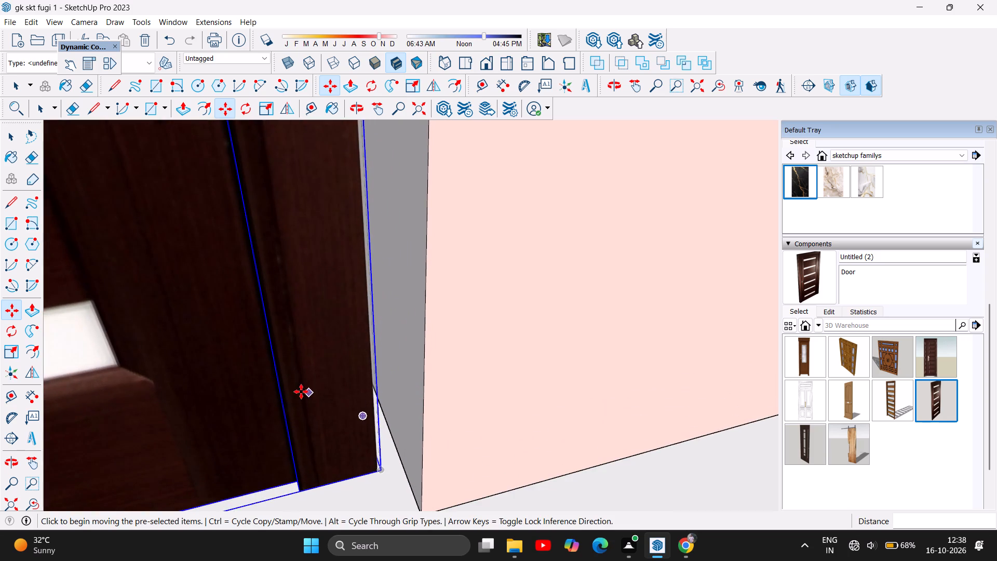
{"action": "scroll", "coordinate": [298, 392], "scroll_direction": "down", "scroll_amount": 11}
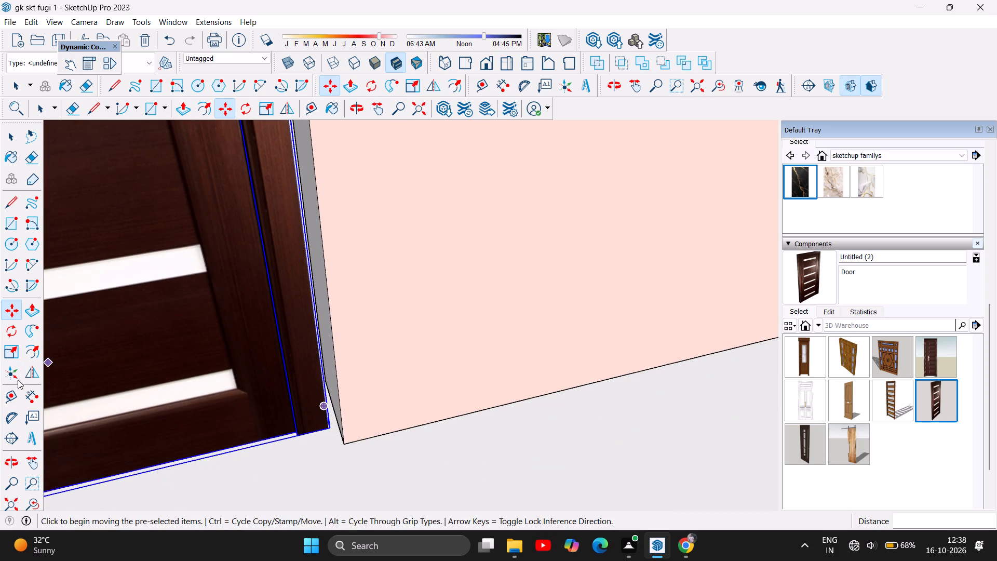
{"action": "left_click", "coordinate": [11, 352]}
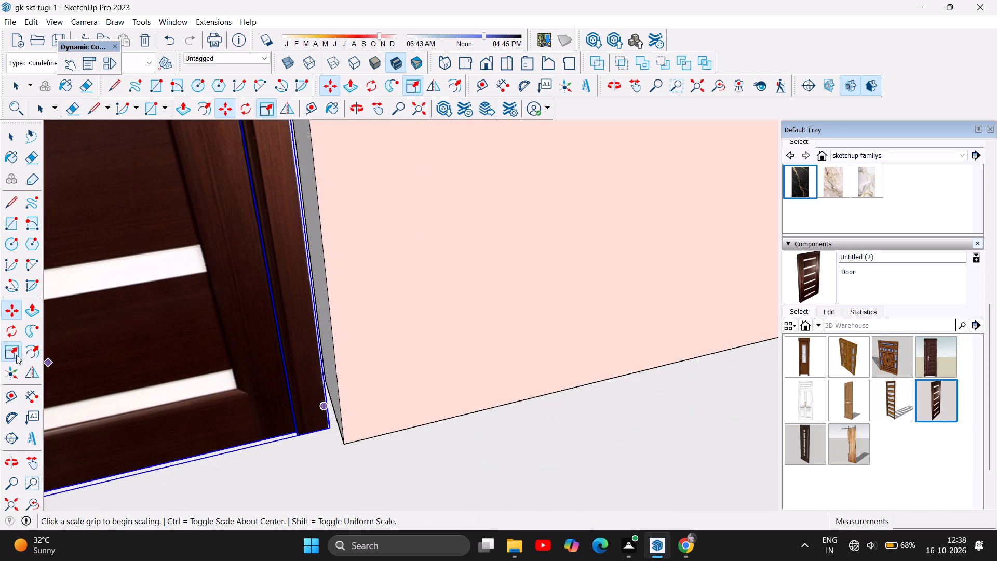
{"action": "left_click", "coordinate": [328, 426]}
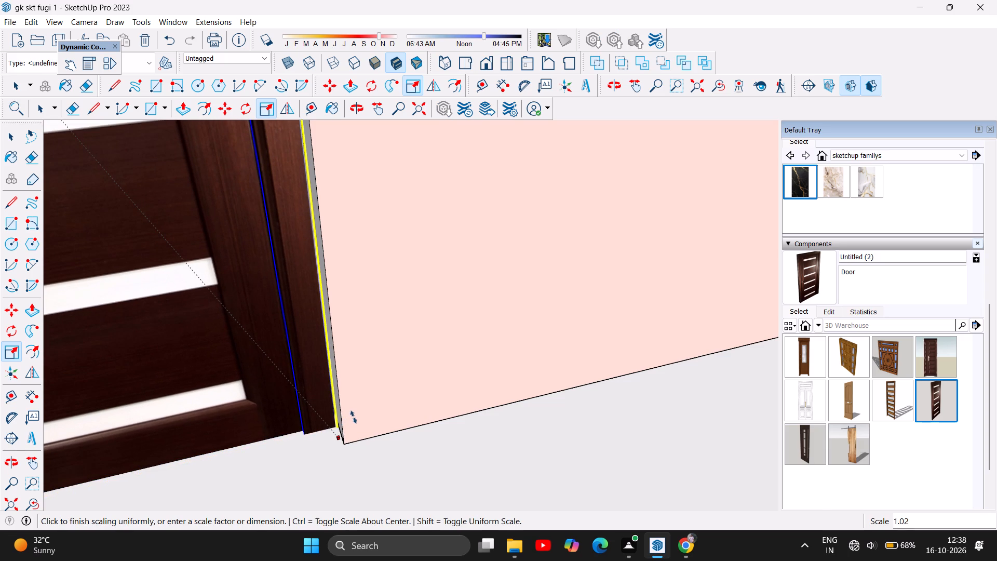
{"action": "left_click", "coordinate": [354, 417]}
Examine how the scaled door fits its opening, especially at the upper handle-side corner and along the jamb.
{"action": "scroll", "coordinate": [436, 472], "scroll_direction": "down", "scroll_amount": 16}
{"action": "scroll", "coordinate": [409, 247], "scroll_direction": "up", "scroll_amount": 4}
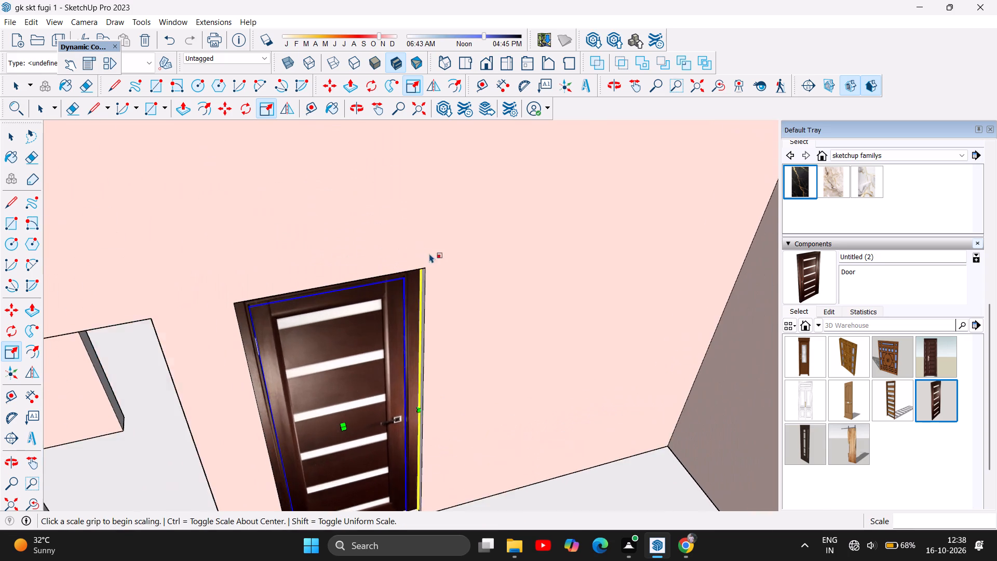
{"action": "scroll", "coordinate": [414, 270], "scroll_direction": "up", "scroll_amount": 18}
{"action": "scroll", "coordinate": [431, 279], "scroll_direction": "up", "scroll_amount": 7}
{"action": "scroll", "coordinate": [396, 310], "scroll_direction": "up", "scroll_amount": 5}
{"action": "scroll", "coordinate": [423, 308], "scroll_direction": "down", "scroll_amount": 12}
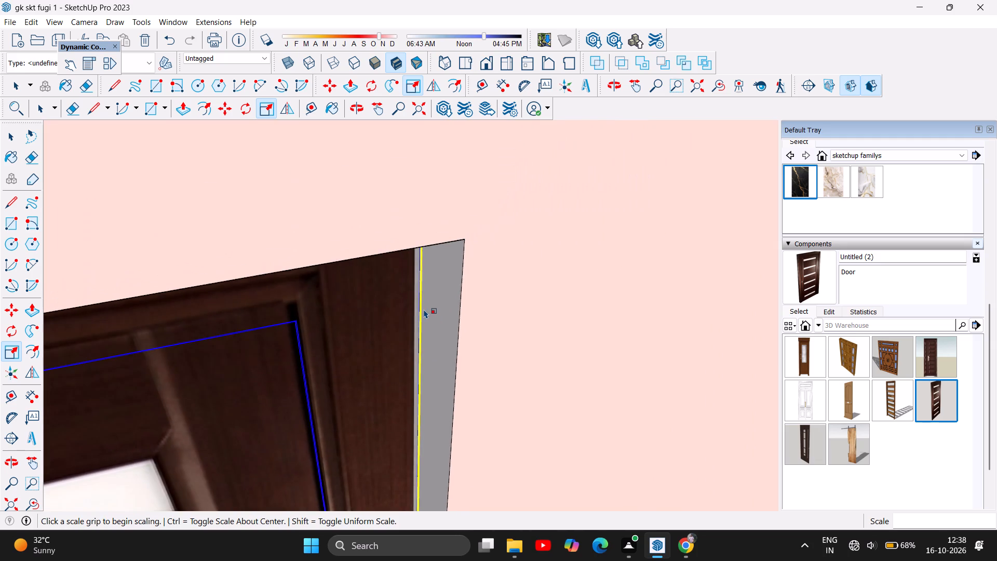
{"action": "scroll", "coordinate": [424, 309], "scroll_direction": "down", "scroll_amount": 18}
{"action": "scroll", "coordinate": [424, 309], "scroll_direction": "down", "scroll_amount": 5}
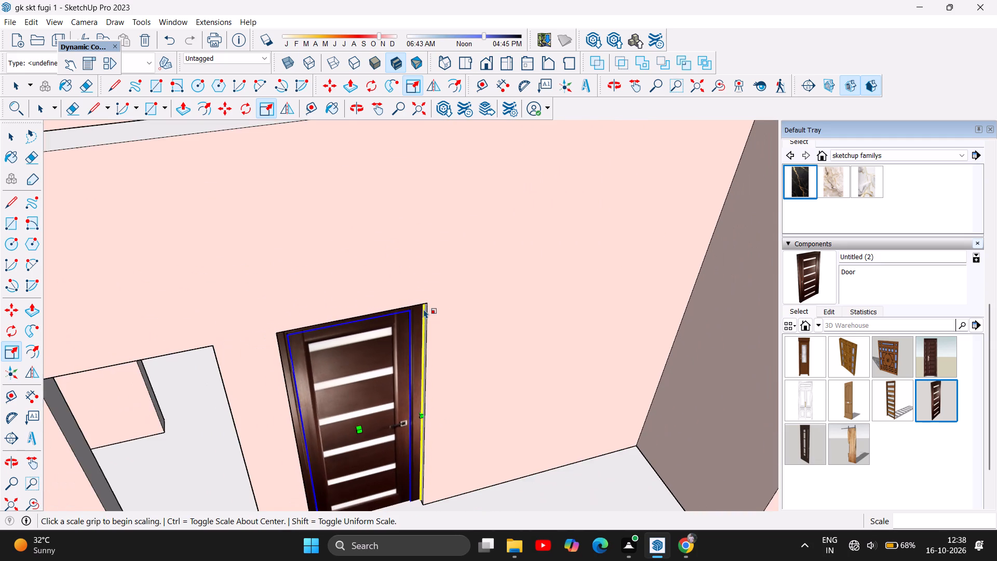
{"action": "scroll", "coordinate": [396, 347], "scroll_direction": "down", "scroll_amount": 7}
{"action": "scroll", "coordinate": [387, 388], "scroll_direction": "up", "scroll_amount": 4}
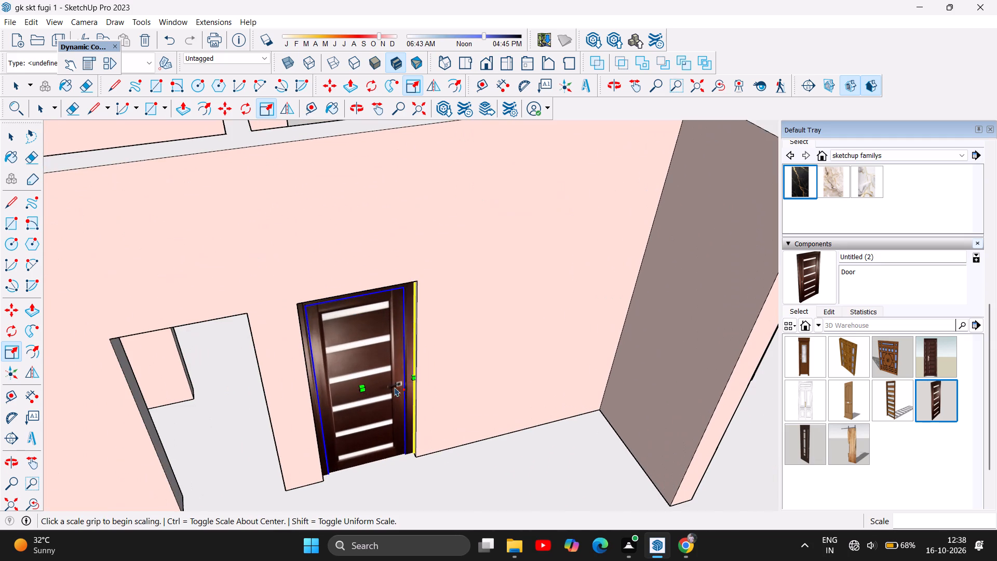
Examine how the door's bottom edge and lower corners fit the opening from the living-room side, and end scaling.
{"action": "scroll", "coordinate": [373, 433], "scroll_direction": "down", "scroll_amount": 4}
{"action": "scroll", "coordinate": [348, 467], "scroll_direction": "up", "scroll_amount": 11}
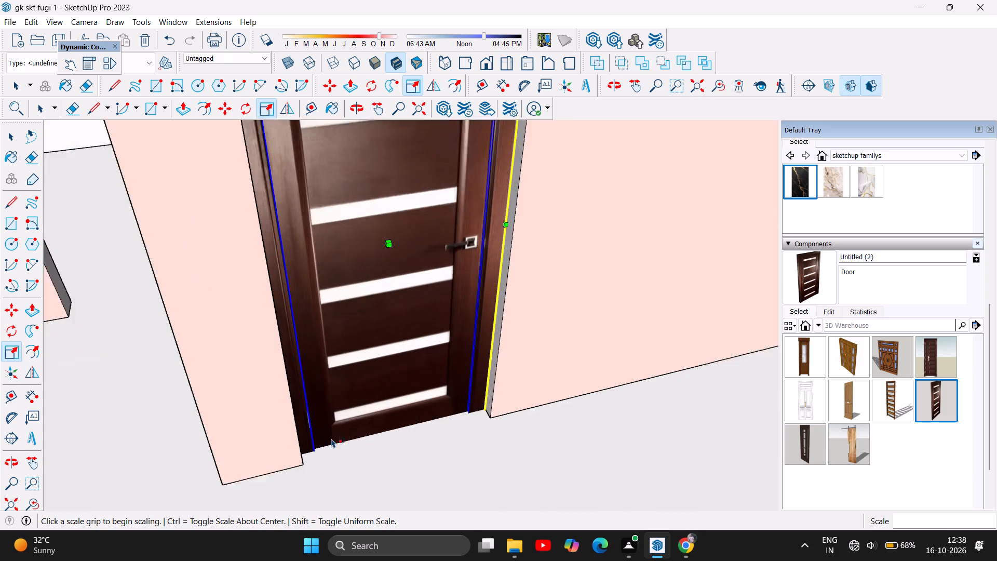
{"action": "scroll", "coordinate": [331, 438], "scroll_direction": "up", "scroll_amount": 3}
{"action": "scroll", "coordinate": [324, 441], "scroll_direction": "down", "scroll_amount": 1}
{"action": "scroll", "coordinate": [278, 467], "scroll_direction": "up", "scroll_amount": 5}
{"action": "scroll", "coordinate": [341, 466], "scroll_direction": "up", "scroll_amount": 3}
{"action": "scroll", "coordinate": [315, 438], "scroll_direction": "down", "scroll_amount": 2}
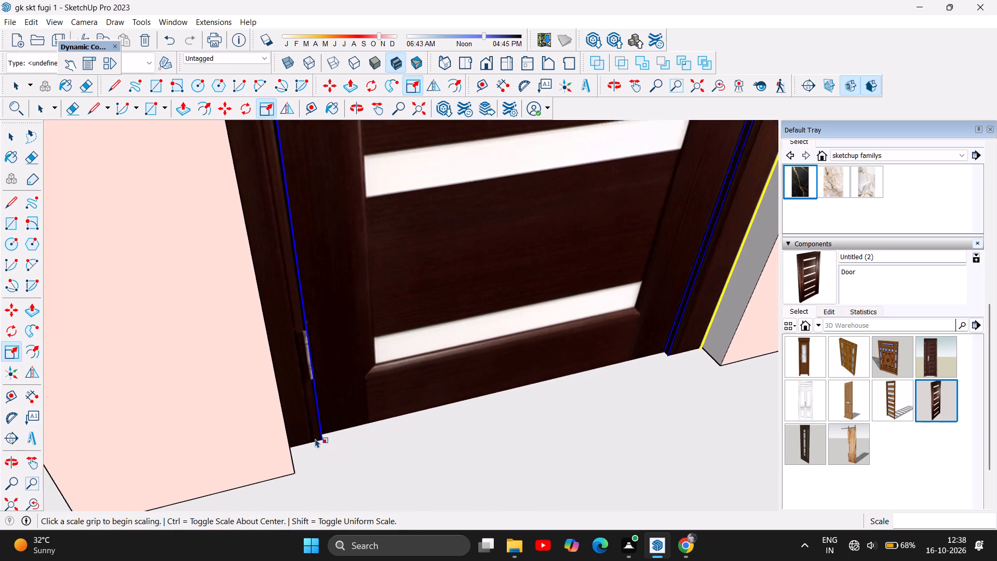
{"action": "scroll", "coordinate": [315, 438], "scroll_direction": "down", "scroll_amount": 20}
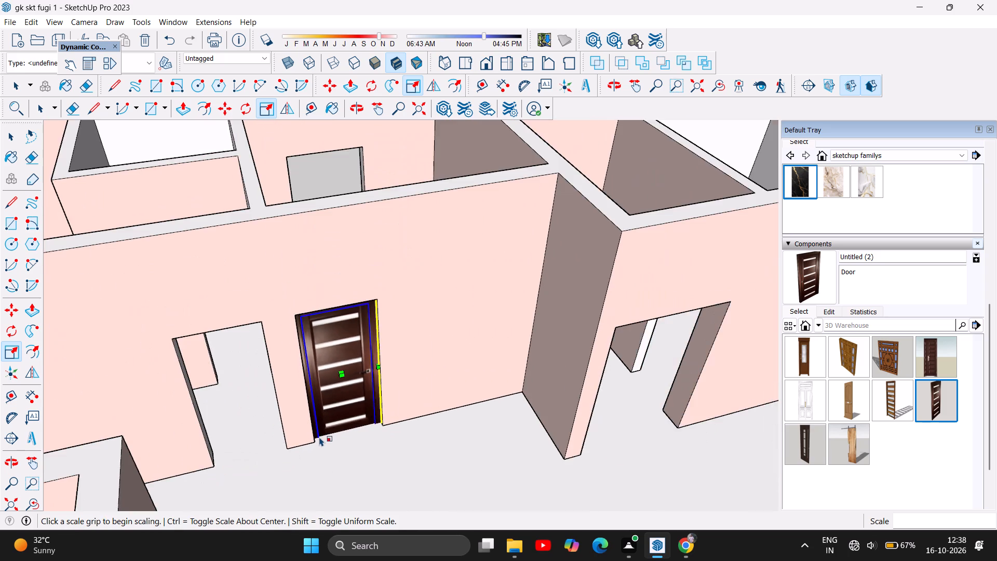
{"action": "scroll", "coordinate": [328, 437], "scroll_direction": "down", "scroll_amount": 6}
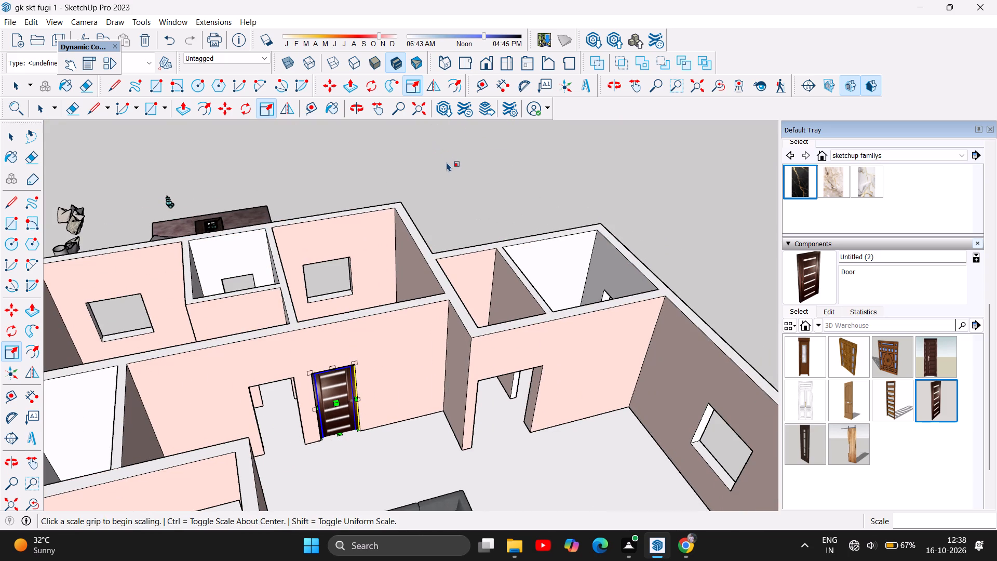
{"action": "left_click", "coordinate": [15, 134]}
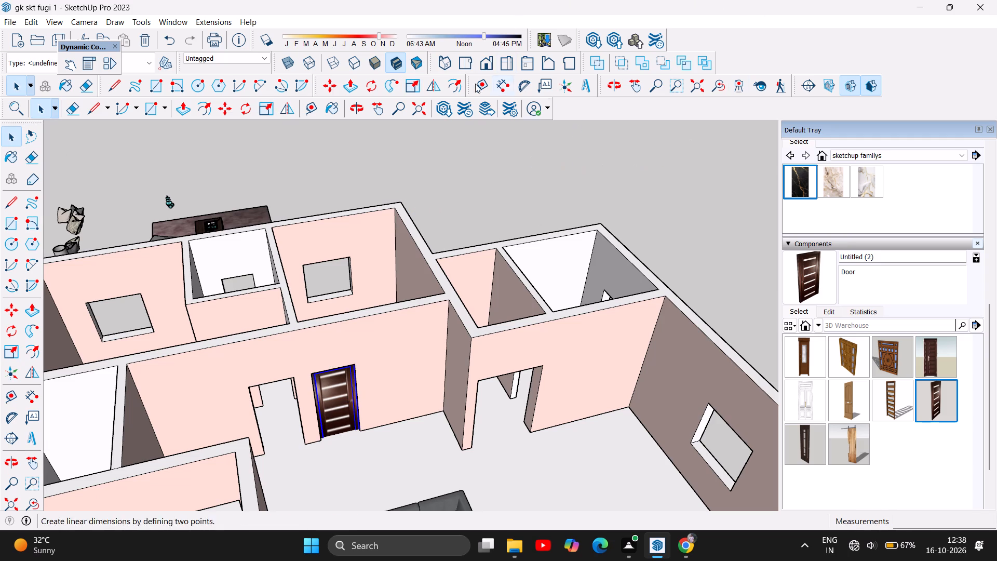
Examine the door's fit from the room behind it, checking the jamb reveals and the bottom corners at floor level.
{"action": "left_click", "coordinate": [359, 104]}
{"action": "left_click_drag", "start_coordinate": [317, 265], "coordinate": [352, 286]}
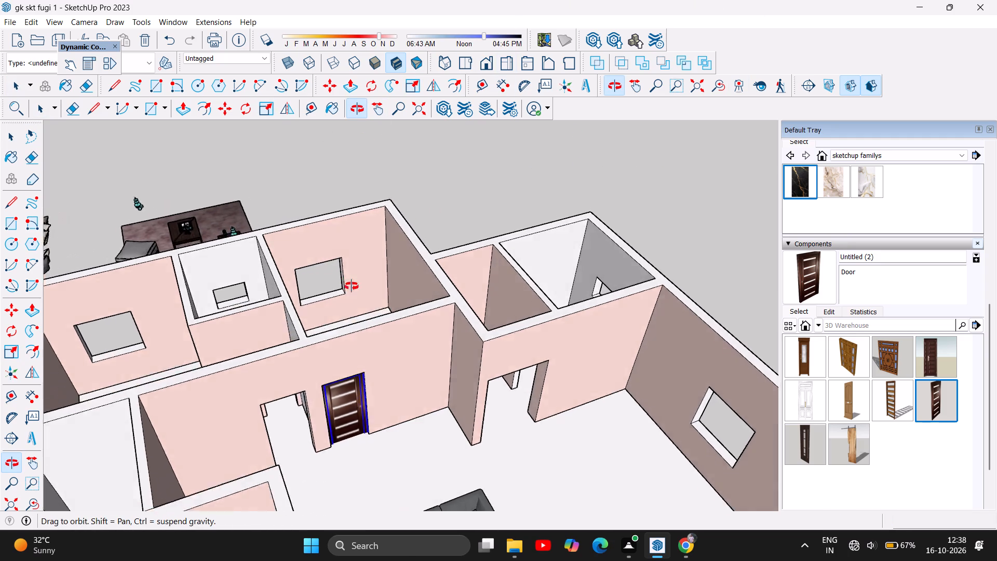
{"action": "left_click_drag", "start_coordinate": [352, 286], "coordinate": [641, 292]}
{"action": "left_click_drag", "start_coordinate": [357, 352], "coordinate": [555, 403]}
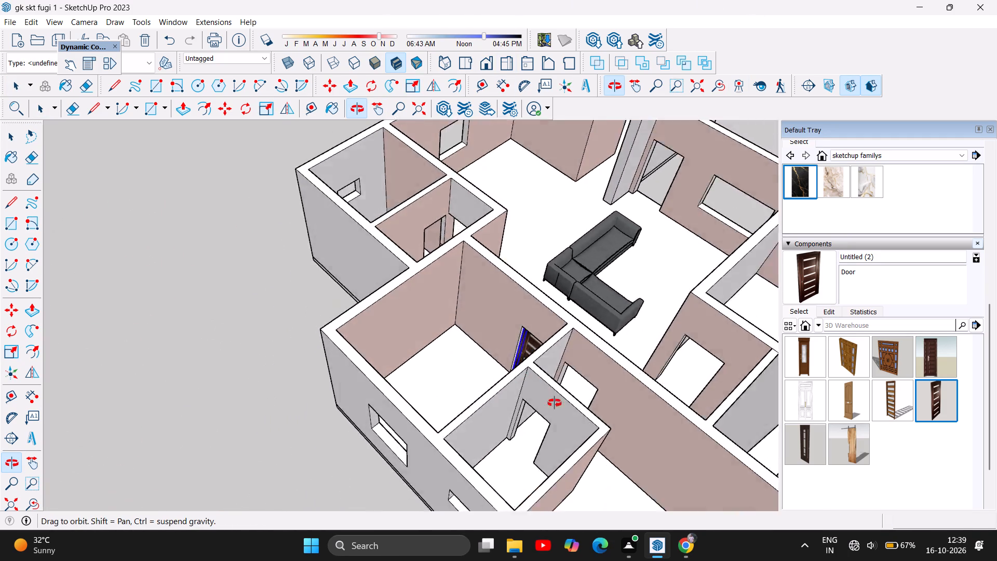
{"action": "left_click_drag", "start_coordinate": [555, 403], "coordinate": [613, 388]}
{"action": "scroll", "coordinate": [551, 333], "scroll_direction": "up", "scroll_amount": 11}
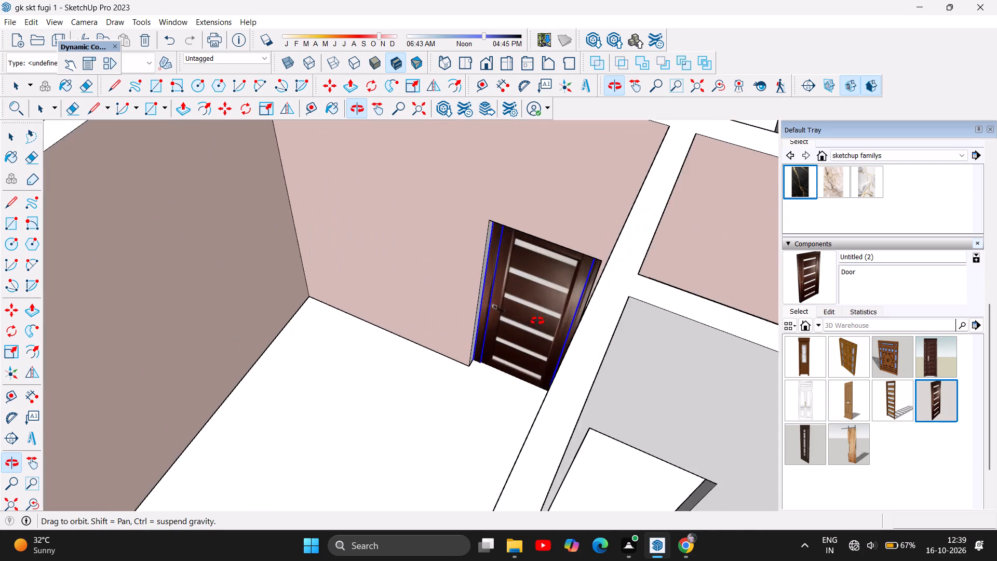
{"action": "scroll", "coordinate": [532, 343], "scroll_direction": "up", "scroll_amount": 7}
{"action": "scroll", "coordinate": [492, 420], "scroll_direction": "up", "scroll_amount": 3}
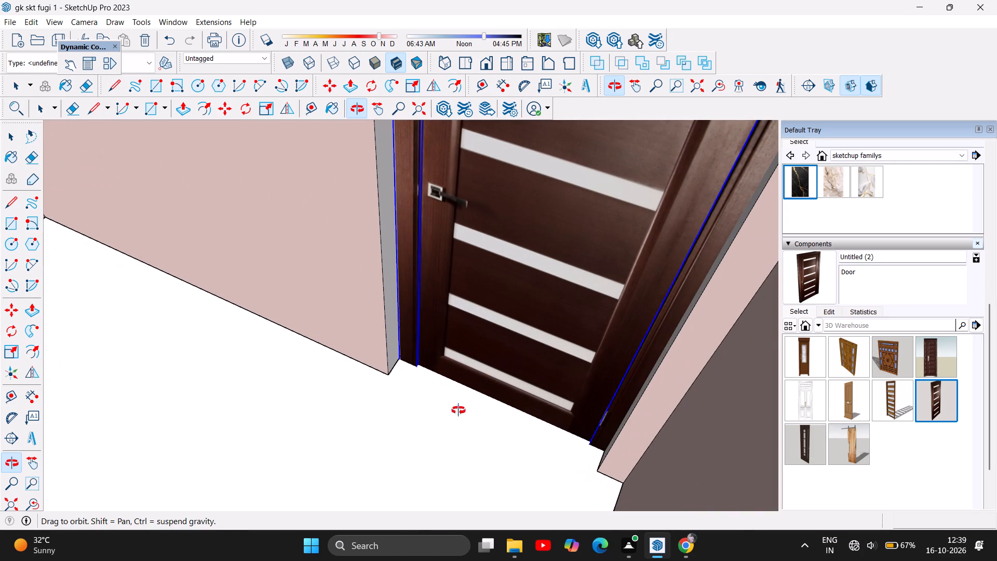
{"action": "scroll", "coordinate": [404, 400], "scroll_direction": "up", "scroll_amount": 3}
{"action": "scroll", "coordinate": [419, 405], "scroll_direction": "down", "scroll_amount": 3}
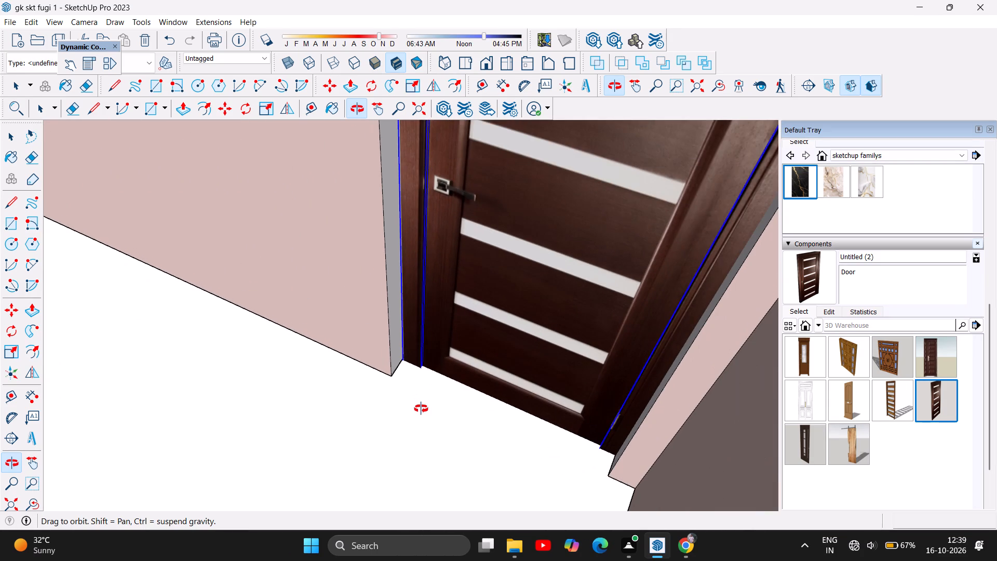
{"action": "scroll", "coordinate": [421, 409], "scroll_direction": "down", "scroll_amount": 8}
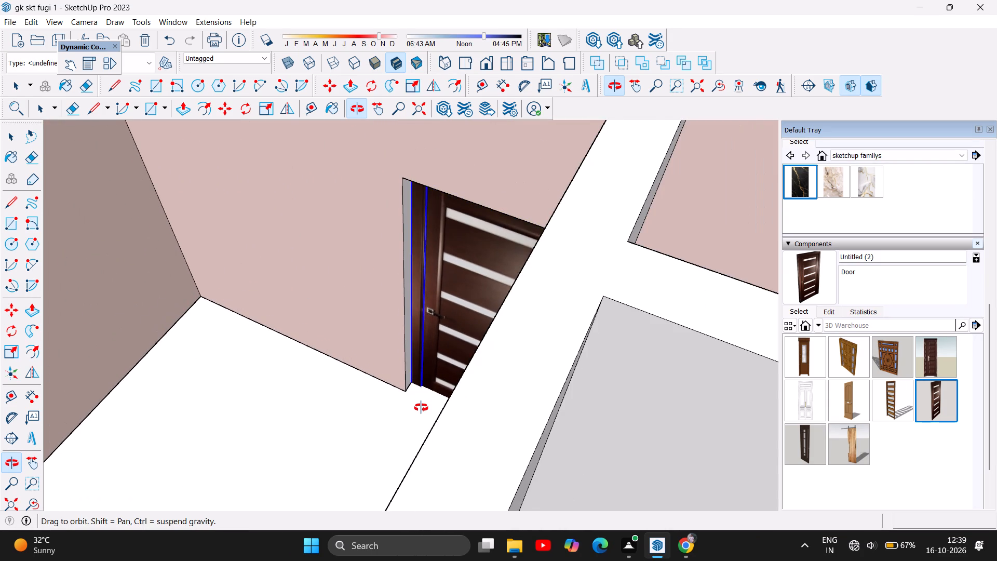
{"action": "scroll", "coordinate": [421, 408], "scroll_direction": "down", "scroll_amount": 1}
{"action": "scroll", "coordinate": [430, 360], "scroll_direction": "up", "scroll_amount": 4}
{"action": "right_click", "coordinate": [401, 451]}
{"action": "right_click_drag", "start_coordinate": [440, 426], "coordinate": [445, 422]}
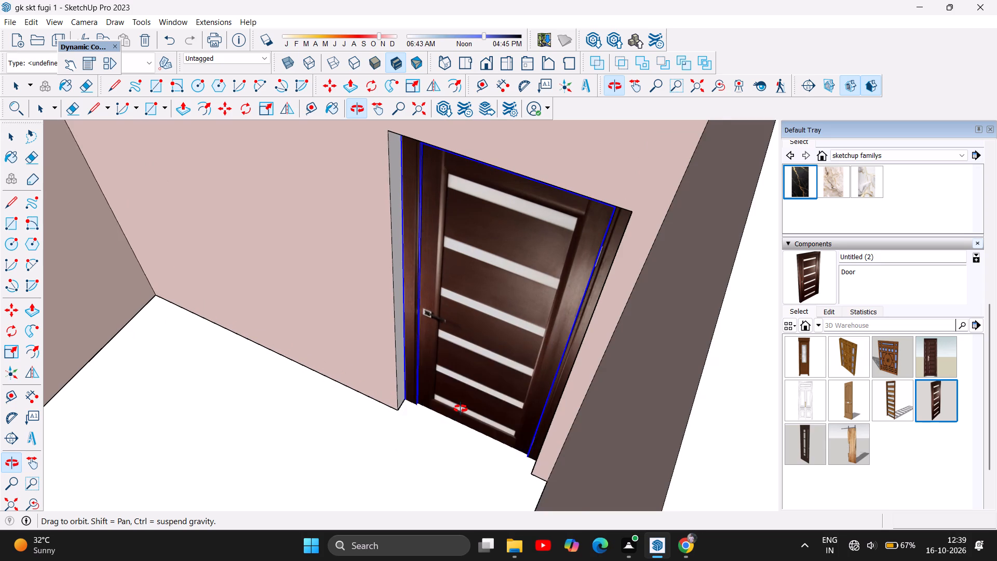
{"action": "scroll", "coordinate": [460, 408], "scroll_direction": "up", "scroll_amount": 5}
{"action": "scroll", "coordinate": [419, 434], "scroll_direction": "up", "scroll_amount": 2}
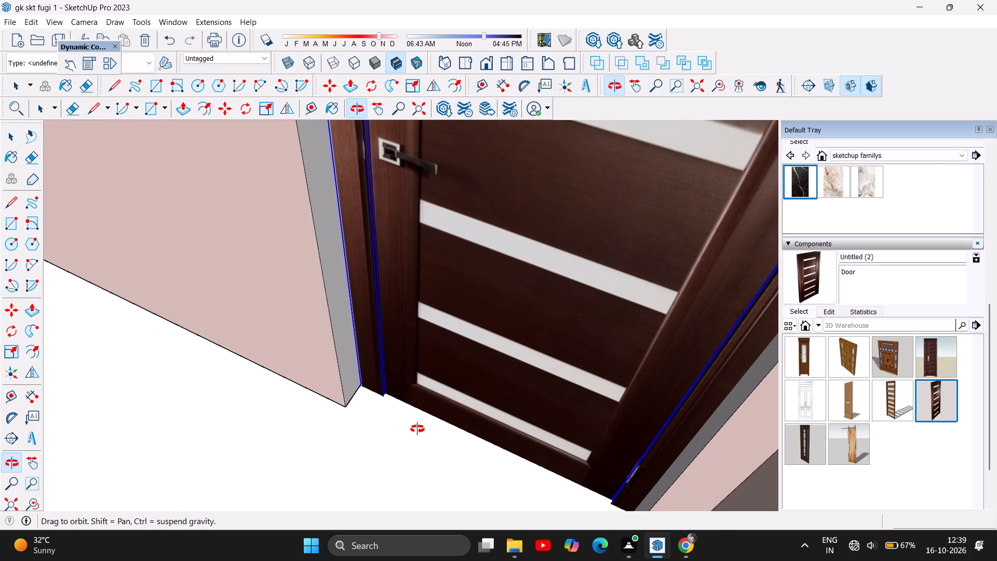
{"action": "scroll", "coordinate": [415, 426], "scroll_direction": "down", "scroll_amount": 5}
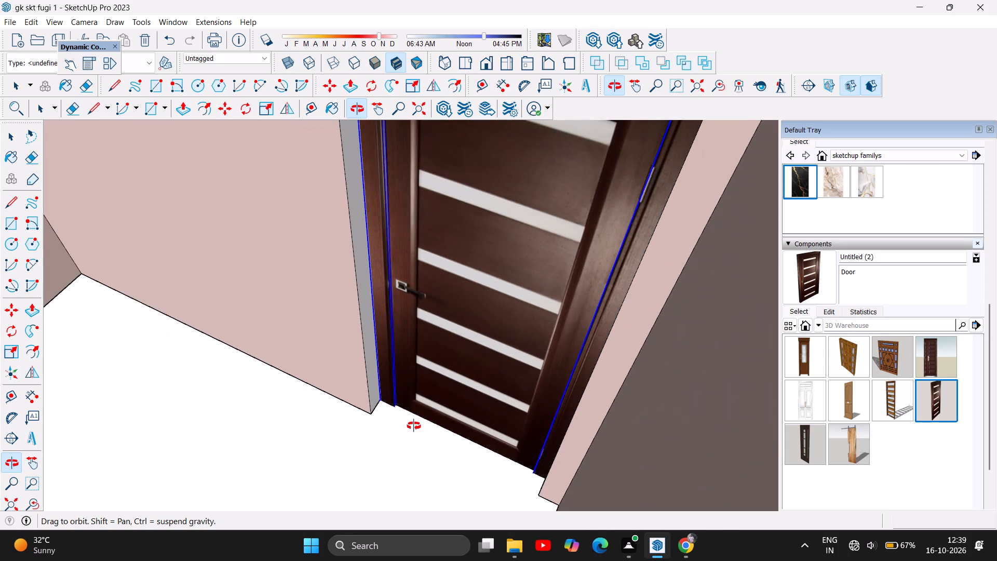
{"action": "scroll", "coordinate": [345, 436], "scroll_direction": "down", "scroll_amount": 3}
{"action": "scroll", "coordinate": [278, 395], "scroll_direction": "down", "scroll_amount": 16}
{"action": "scroll", "coordinate": [285, 389], "scroll_direction": "down", "scroll_amount": 13}
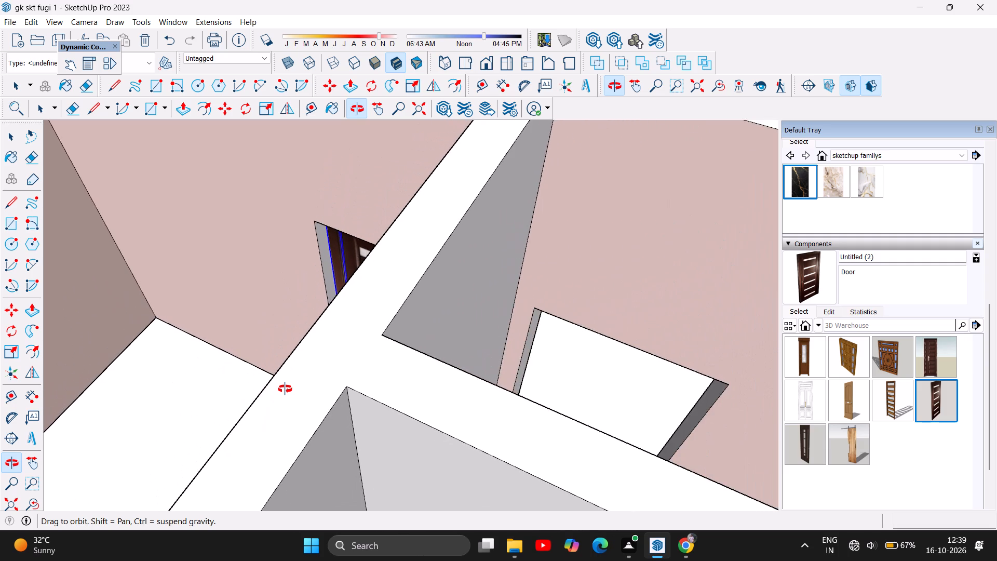
{"action": "scroll", "coordinate": [285, 389], "scroll_direction": "down", "scroll_amount": 16}
{"action": "scroll", "coordinate": [286, 388], "scroll_direction": "down", "scroll_amount": 7}
Review the fitted door from the living-room side in relation to the neighbouring openings and the whole house.
{"action": "left_click_drag", "start_coordinate": [435, 343], "coordinate": [392, 349]}
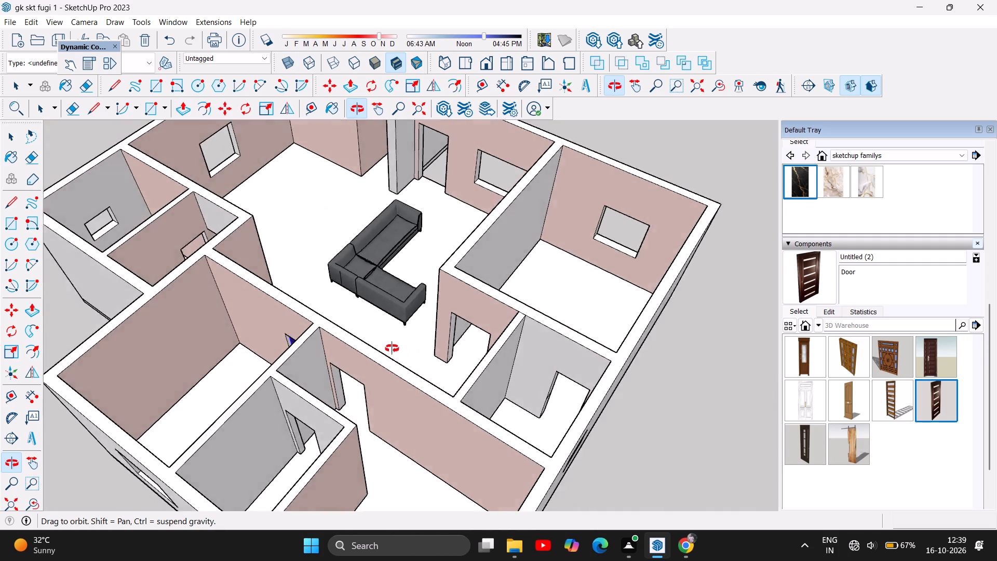
{"action": "left_click_drag", "start_coordinate": [392, 349], "coordinate": [144, 320]}
{"action": "left_click_drag", "start_coordinate": [473, 312], "coordinate": [110, 274]}
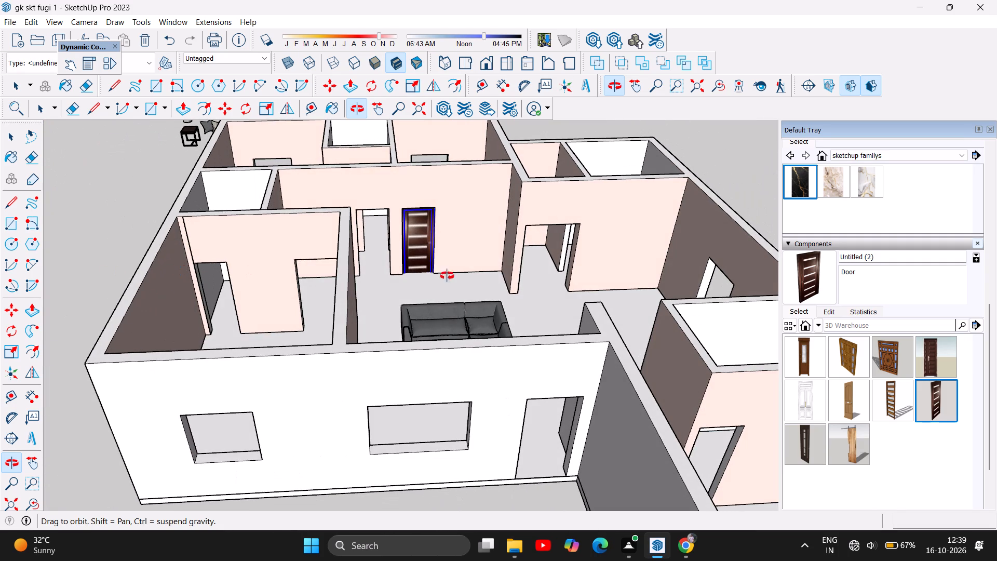
{"action": "scroll", "coordinate": [515, 256], "scroll_direction": "up", "scroll_amount": 2}
{"action": "scroll", "coordinate": [454, 323], "scroll_direction": "up", "scroll_amount": 2}
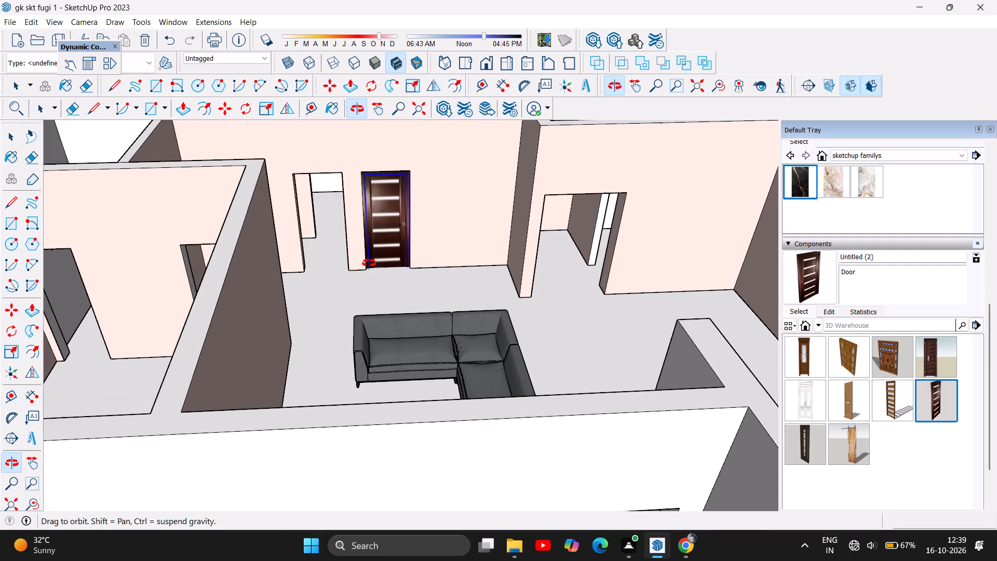
{"action": "scroll", "coordinate": [366, 263], "scroll_direction": "down", "scroll_amount": 9}
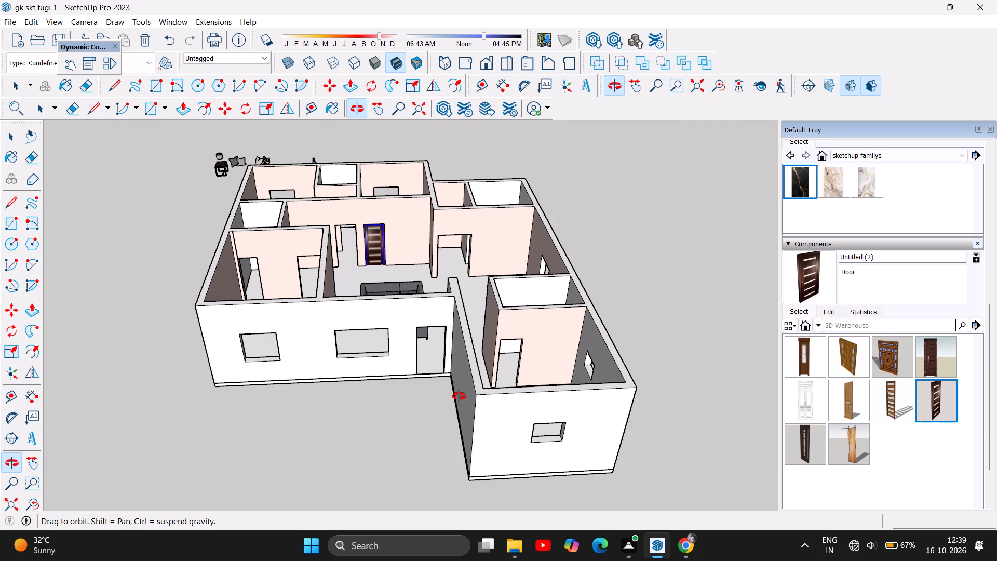
Inspect the living room at eye level through the front entrance, viewing the fitted door and open doorways beyond the sofa.
{"action": "scroll", "coordinate": [459, 396], "scroll_direction": "up", "scroll_amount": 12}
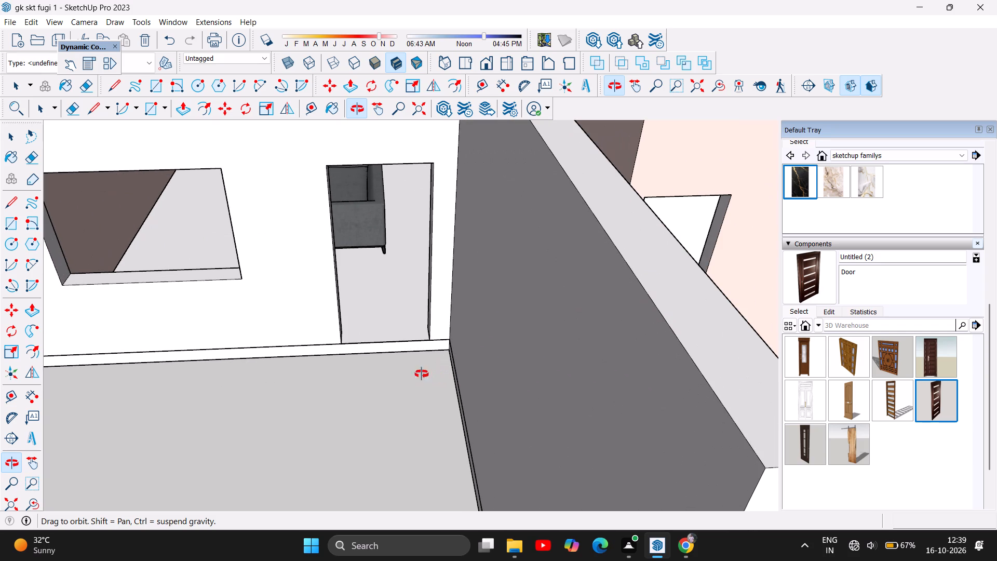
{"action": "left_click_drag", "start_coordinate": [427, 405], "coordinate": [417, 348]}
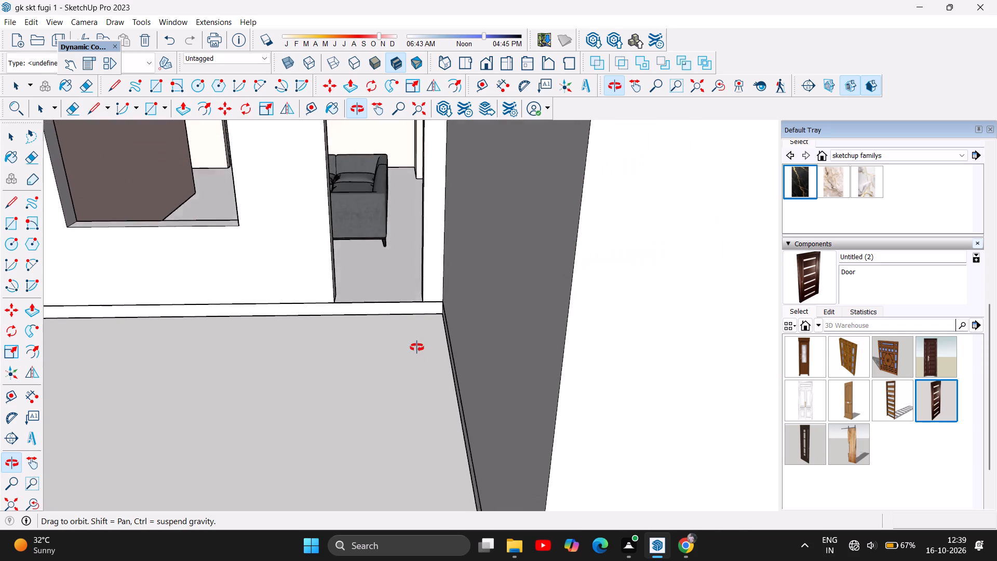
{"action": "left_click_drag", "start_coordinate": [417, 348], "coordinate": [419, 330]}
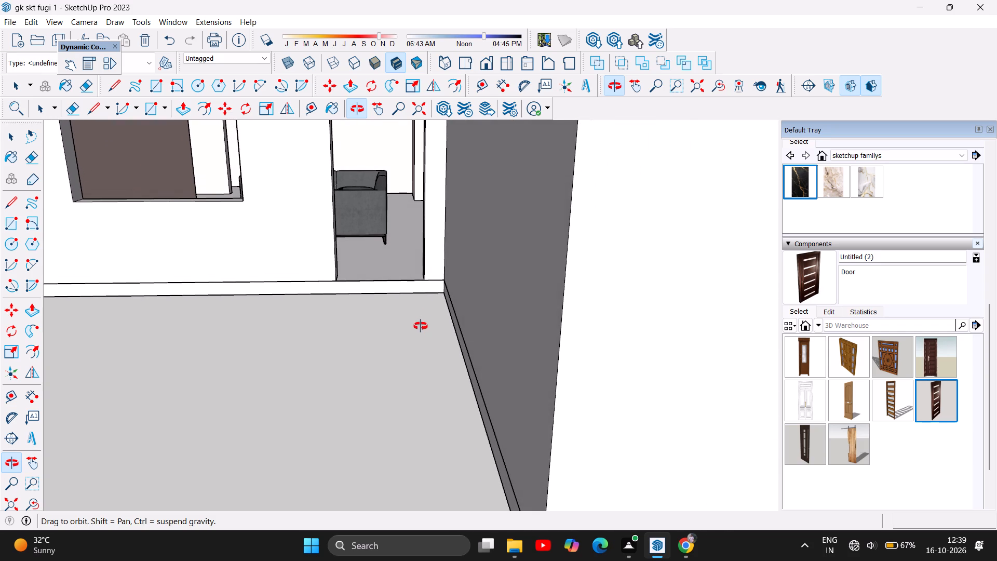
{"action": "scroll", "coordinate": [405, 377], "scroll_direction": "down", "scroll_amount": 5}
{"action": "scroll", "coordinate": [399, 211], "scroll_direction": "up", "scroll_amount": 1}
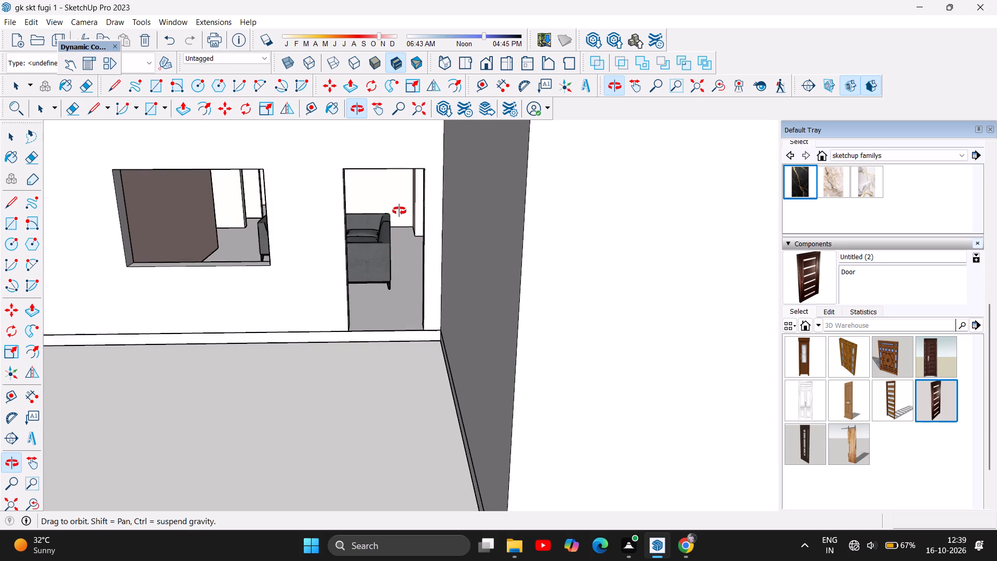
{"action": "scroll", "coordinate": [399, 211], "scroll_direction": "up", "scroll_amount": 6}
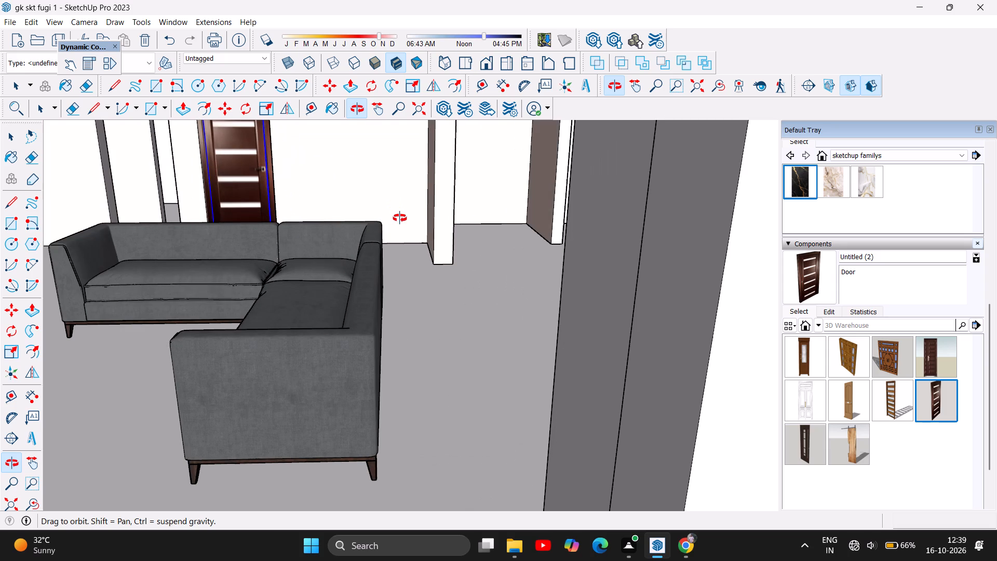
{"action": "left_click_drag", "start_coordinate": [395, 221], "coordinate": [401, 215]}
{"action": "scroll", "coordinate": [372, 275], "scroll_direction": "up", "scroll_amount": 3}
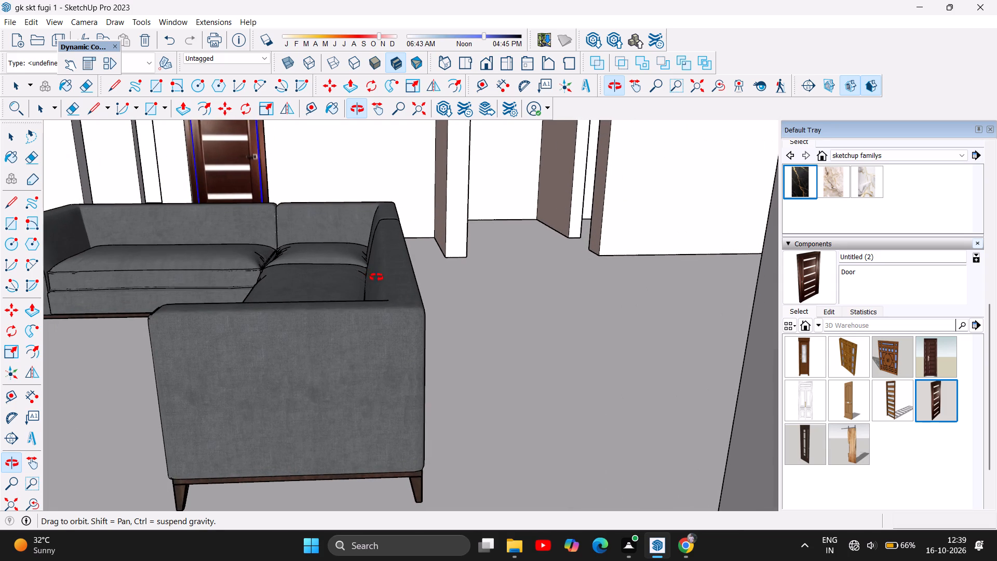
{"action": "scroll", "coordinate": [378, 279], "scroll_direction": "up", "scroll_amount": 2}
{"action": "left_click_drag", "start_coordinate": [359, 331], "coordinate": [365, 308]}
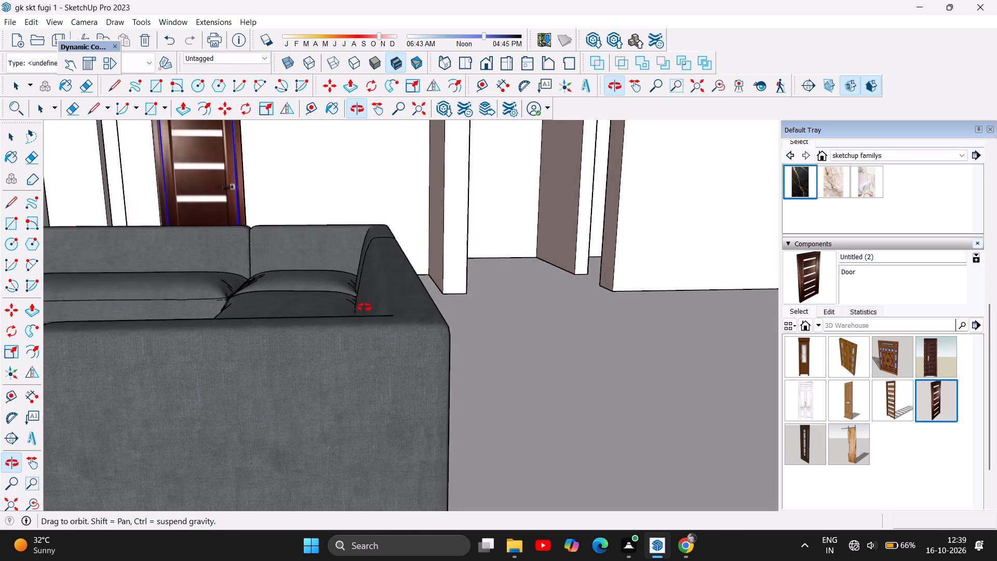
{"action": "left_click_drag", "start_coordinate": [365, 308], "coordinate": [353, 263]}
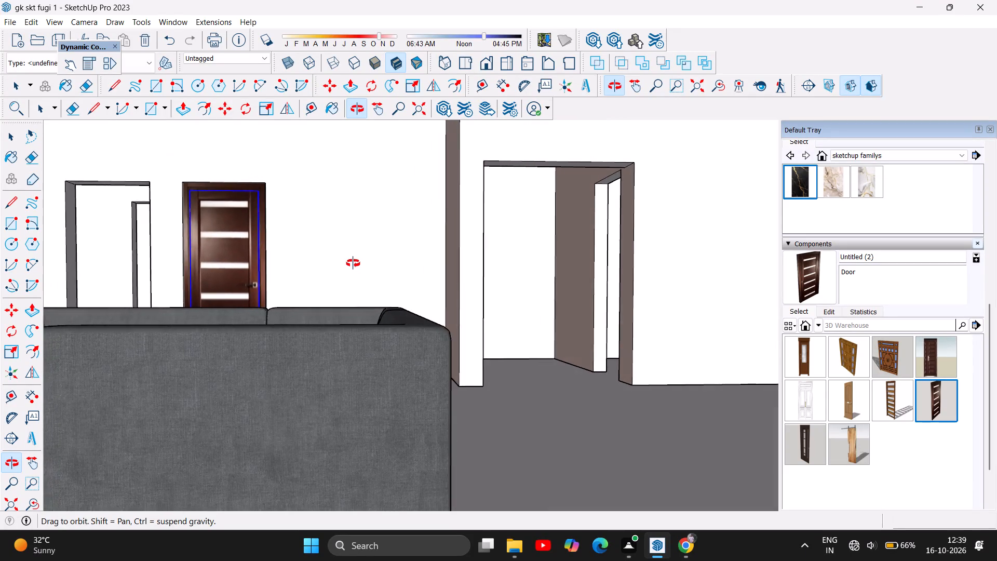
{"action": "left_click_drag", "start_coordinate": [353, 263], "coordinate": [306, 262]}
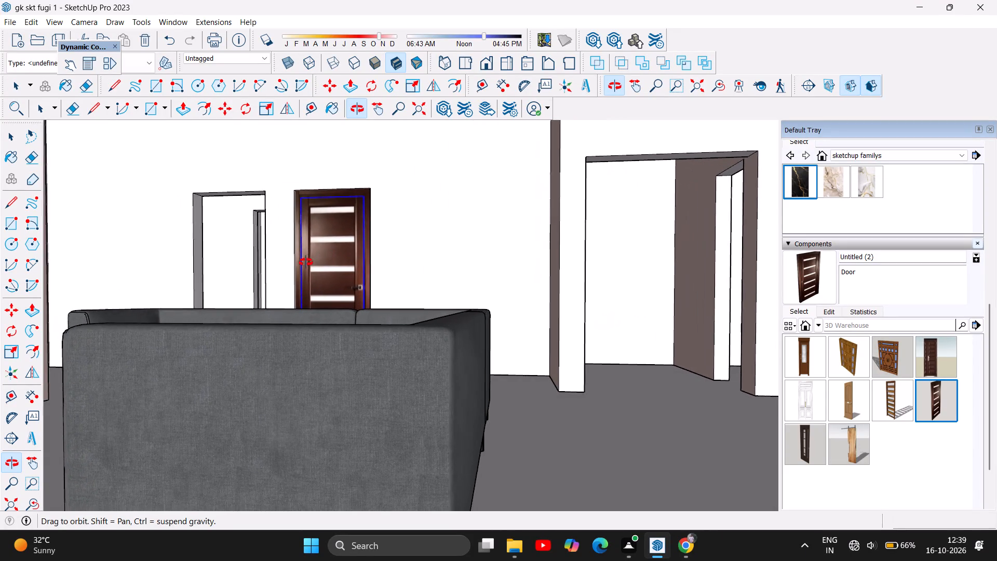
{"action": "left_click_drag", "start_coordinate": [306, 262], "coordinate": [235, 259]}
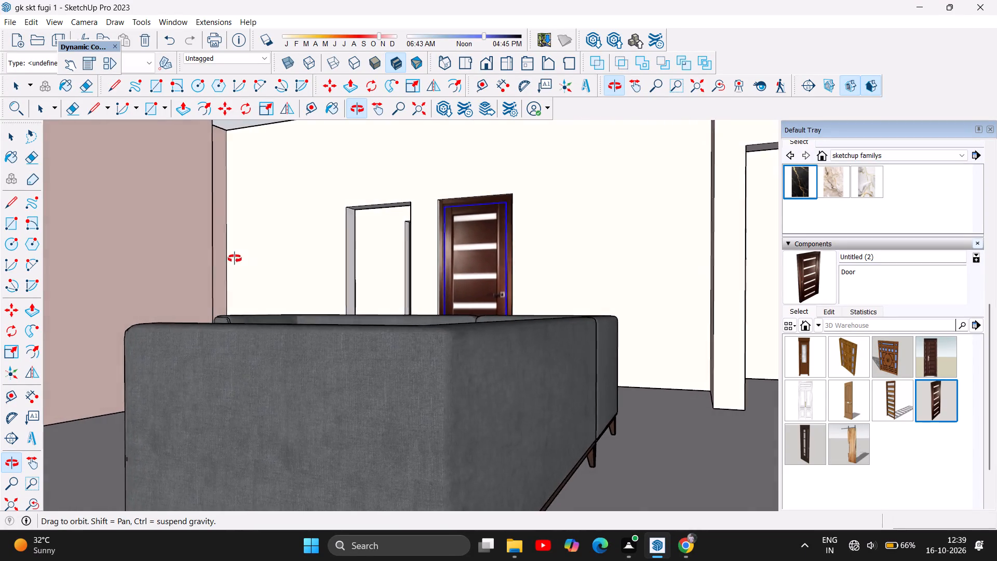
{"action": "left_click_drag", "start_coordinate": [235, 259], "coordinate": [262, 220]}
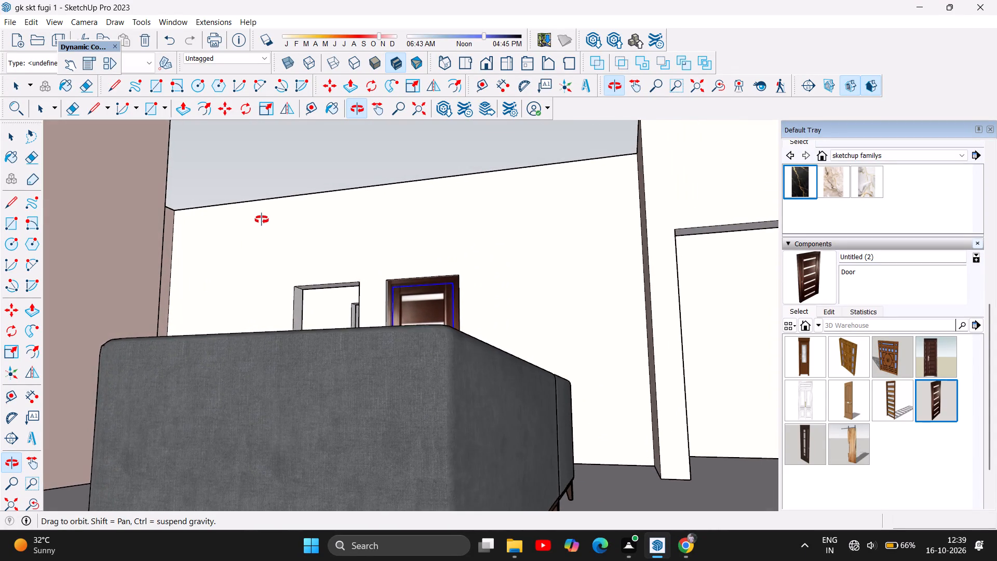
{"action": "left_click_drag", "start_coordinate": [262, 220], "coordinate": [185, 242]}
{"action": "left_click_drag", "start_coordinate": [185, 242], "coordinate": [384, 304]}
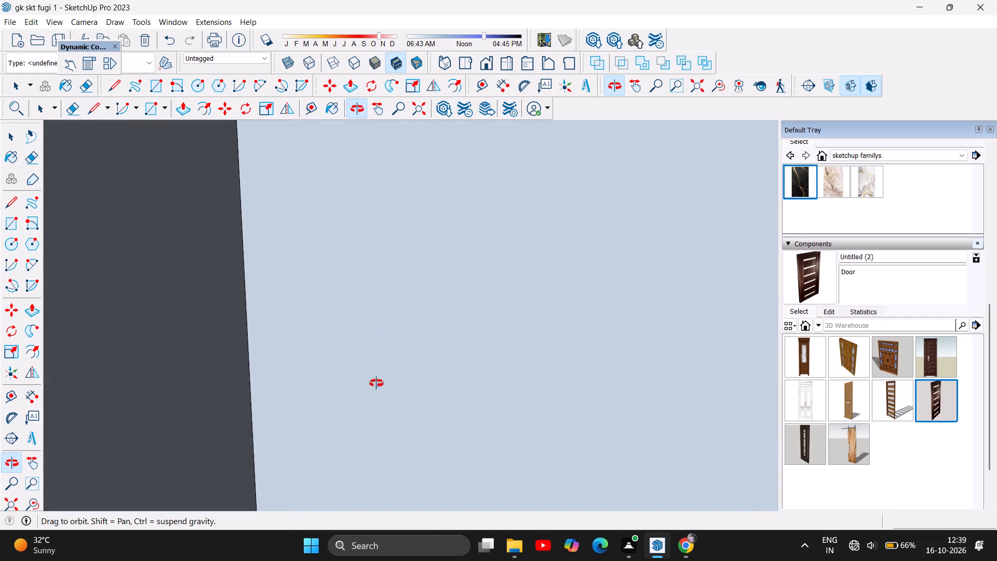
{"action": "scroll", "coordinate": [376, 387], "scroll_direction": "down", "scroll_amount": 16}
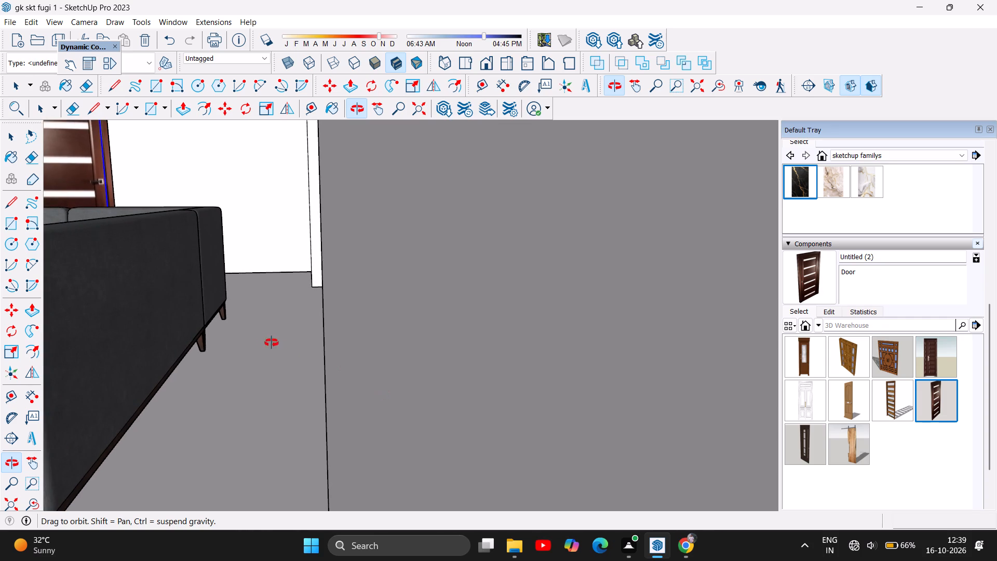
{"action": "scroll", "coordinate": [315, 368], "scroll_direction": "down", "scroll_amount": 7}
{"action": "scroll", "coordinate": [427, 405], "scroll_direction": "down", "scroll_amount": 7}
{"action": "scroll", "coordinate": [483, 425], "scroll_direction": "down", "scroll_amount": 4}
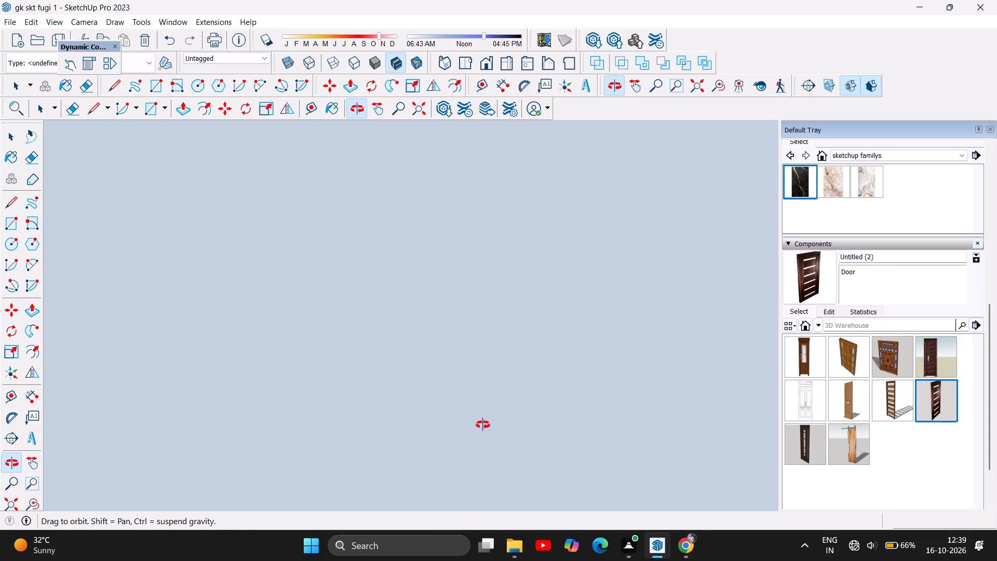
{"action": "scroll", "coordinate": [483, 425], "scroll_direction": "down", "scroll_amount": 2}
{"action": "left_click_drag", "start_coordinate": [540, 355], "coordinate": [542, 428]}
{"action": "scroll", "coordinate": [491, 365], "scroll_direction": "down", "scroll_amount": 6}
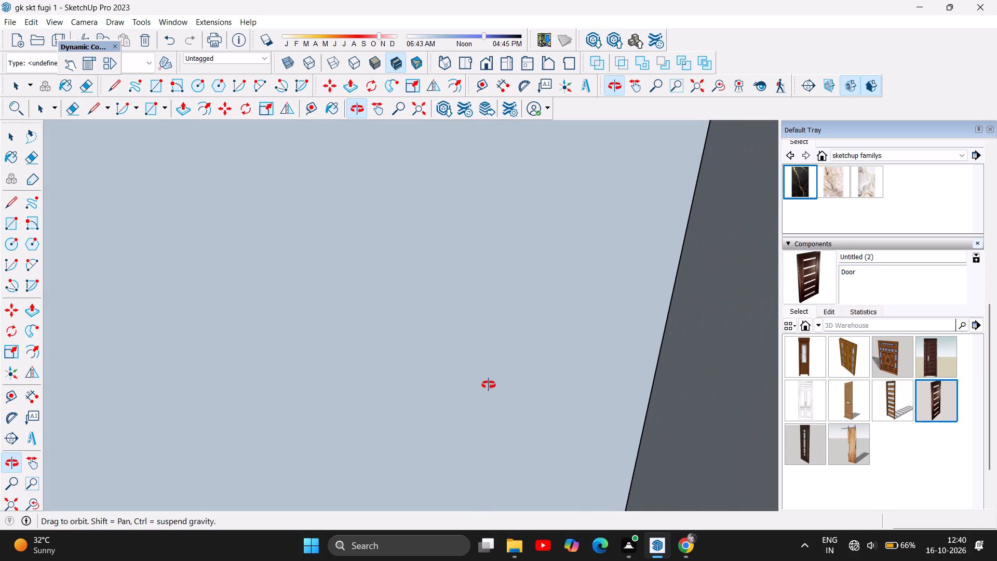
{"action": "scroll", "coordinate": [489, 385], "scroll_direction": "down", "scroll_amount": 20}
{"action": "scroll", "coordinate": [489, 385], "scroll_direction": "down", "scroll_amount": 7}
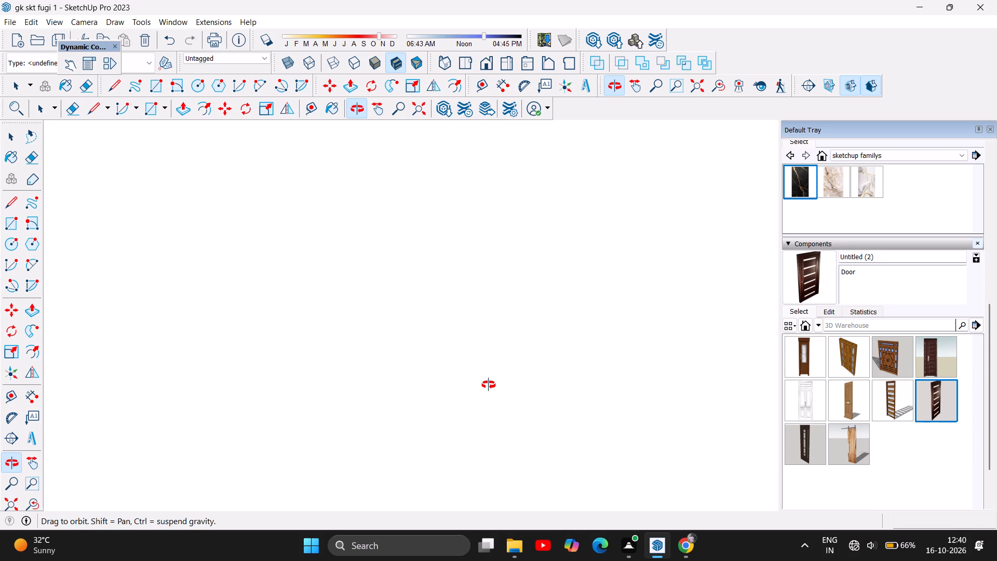
Copy the fitted dark-brown door in the living-room wall and paste it into the empty neighbouring opening at the opening's lower corner.
{"action": "scroll", "coordinate": [489, 385], "scroll_direction": "down", "scroll_amount": 7}
{"action": "left_click_drag", "start_coordinate": [537, 341], "coordinate": [530, 438]}
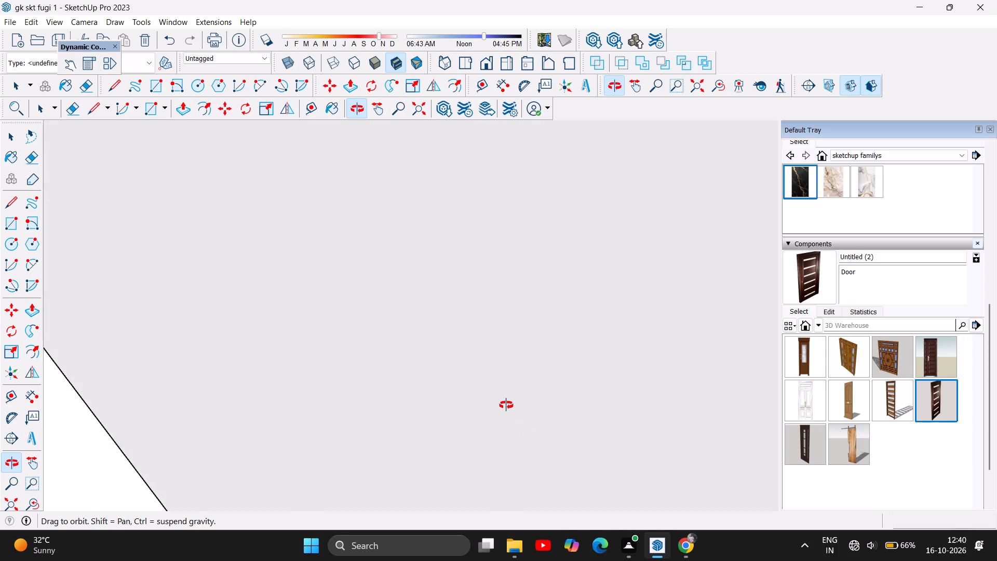
{"action": "scroll", "coordinate": [506, 405], "scroll_direction": "down", "scroll_amount": 19}
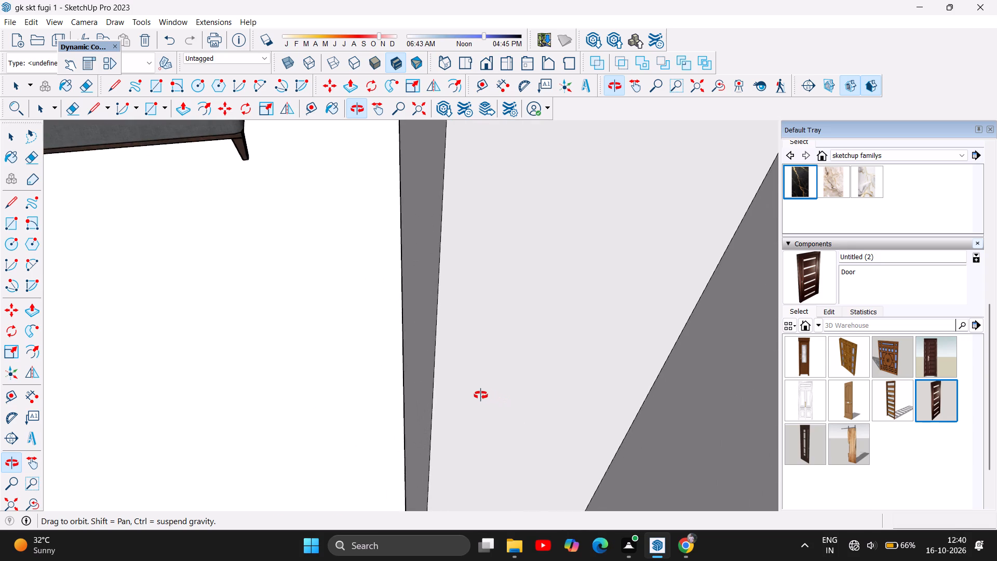
{"action": "scroll", "coordinate": [480, 395], "scroll_direction": "down", "scroll_amount": 7}
{"action": "scroll", "coordinate": [479, 396], "scroll_direction": "up", "scroll_amount": 1}
{"action": "scroll", "coordinate": [479, 396], "scroll_direction": "down", "scroll_amount": 6}
{"action": "right_click", "coordinate": [479, 396]}
{"action": "scroll", "coordinate": [479, 396], "scroll_direction": "down", "scroll_amount": 7}
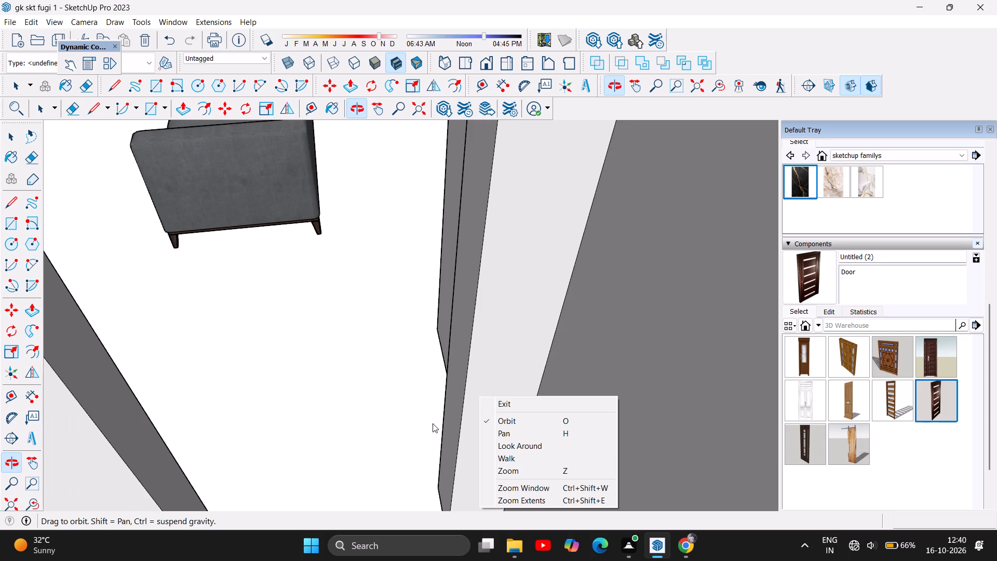
{"action": "left_click", "coordinate": [393, 420]}
{"action": "scroll", "coordinate": [390, 413], "scroll_direction": "down", "scroll_amount": 6}
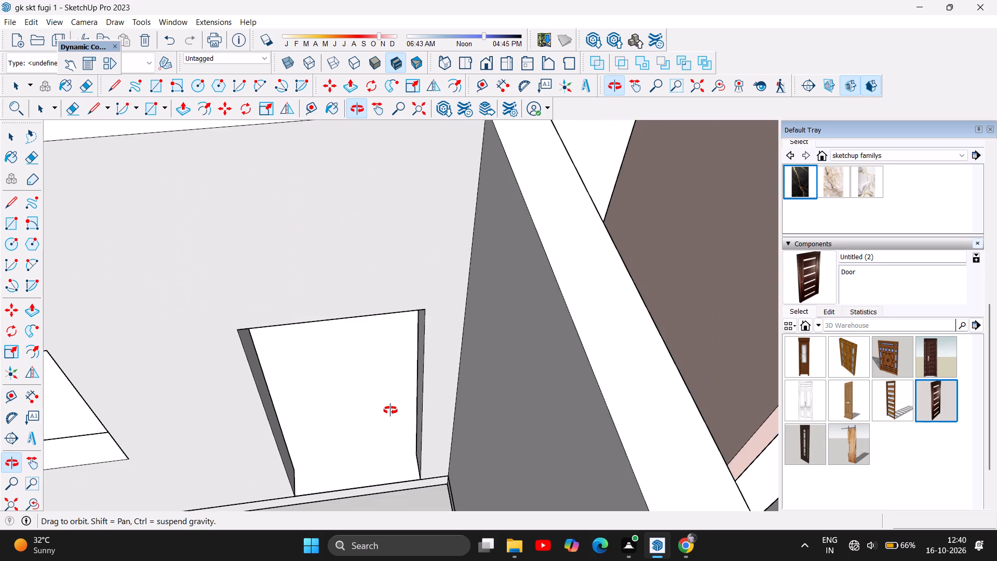
{"action": "scroll", "coordinate": [390, 410], "scroll_direction": "down", "scroll_amount": 14}
{"action": "scroll", "coordinate": [235, 205], "scroll_direction": "up", "scroll_amount": 2}
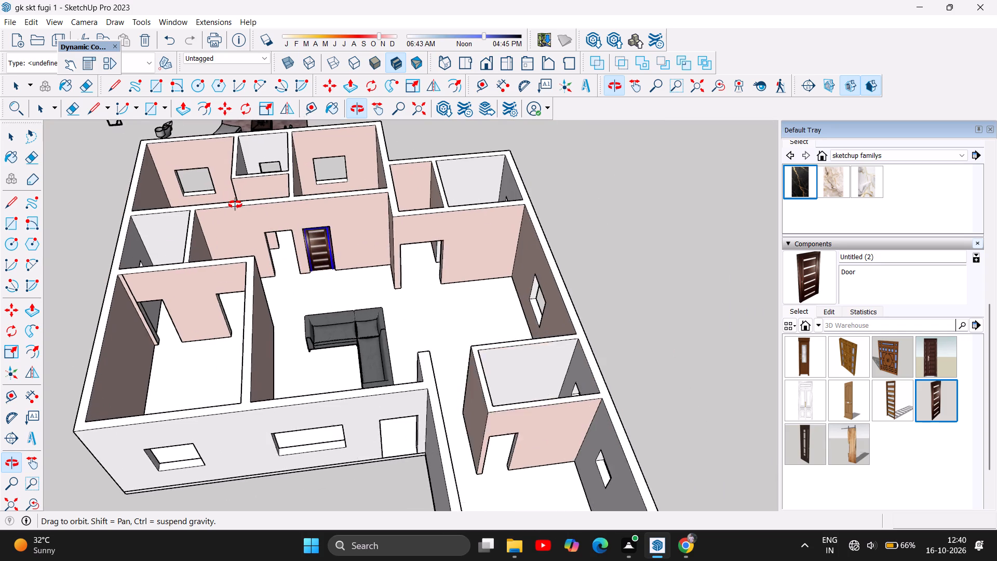
{"action": "scroll", "coordinate": [235, 205], "scroll_direction": "up", "scroll_amount": 3}
{"action": "scroll", "coordinate": [294, 240], "scroll_direction": "up", "scroll_amount": 5}
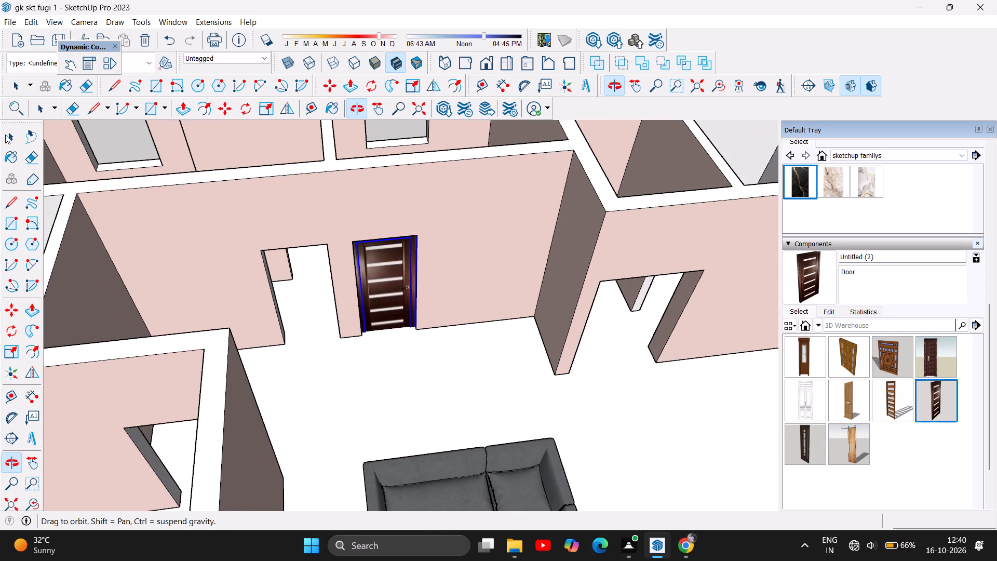
{"action": "left_click", "coordinate": [6, 136]}
{"action": "left_click", "coordinate": [380, 265]}
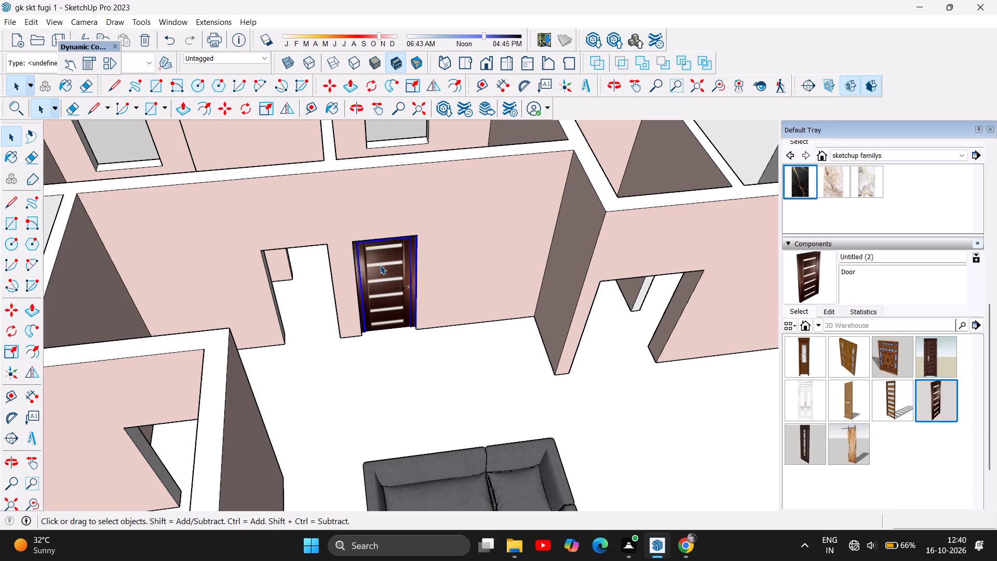
{"action": "key", "text": "ctrl+c"}
{"action": "key", "text": "ctrl+v"}
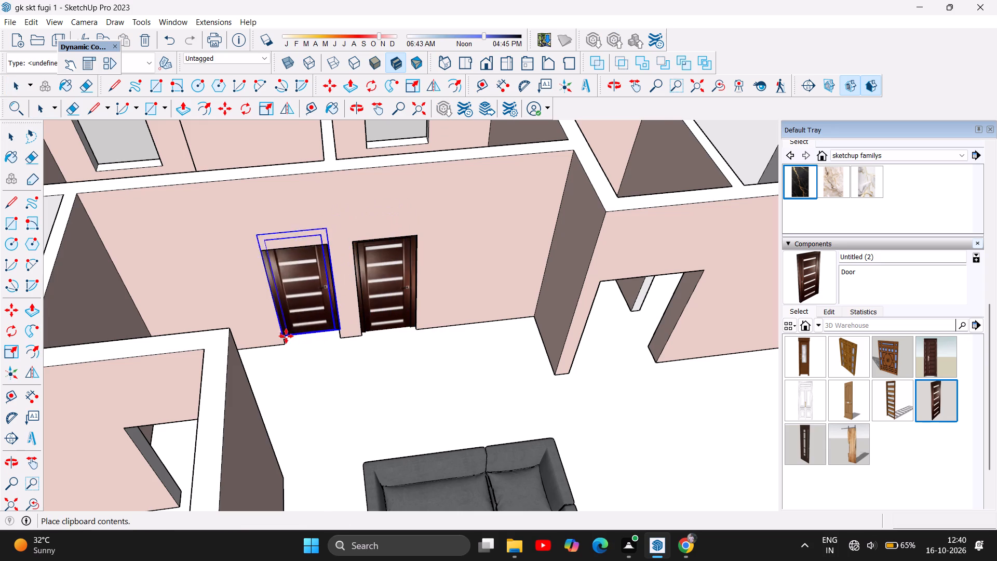
{"action": "scroll", "coordinate": [286, 336], "scroll_direction": "up", "scroll_amount": 7}
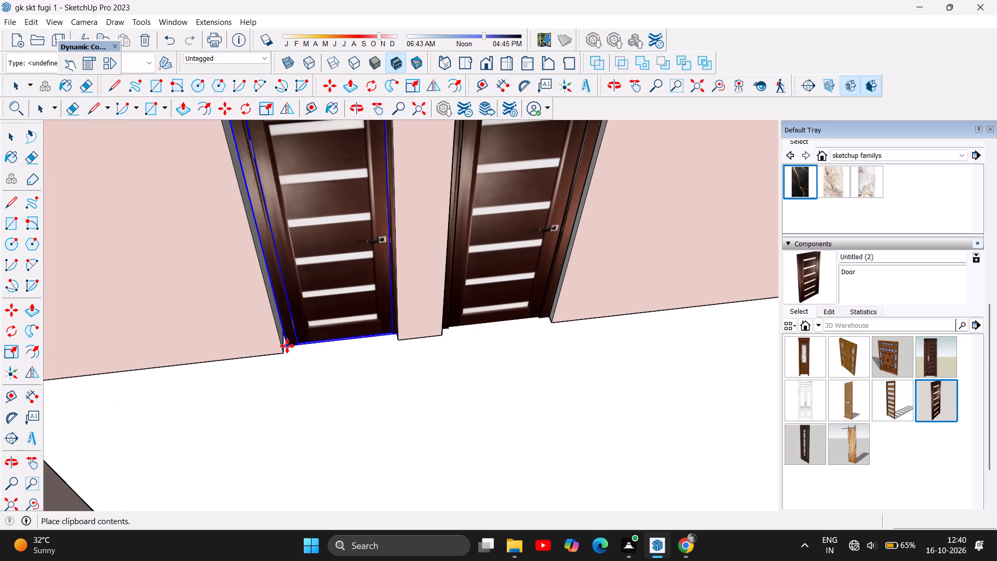
{"action": "left_click", "coordinate": [284, 345]}
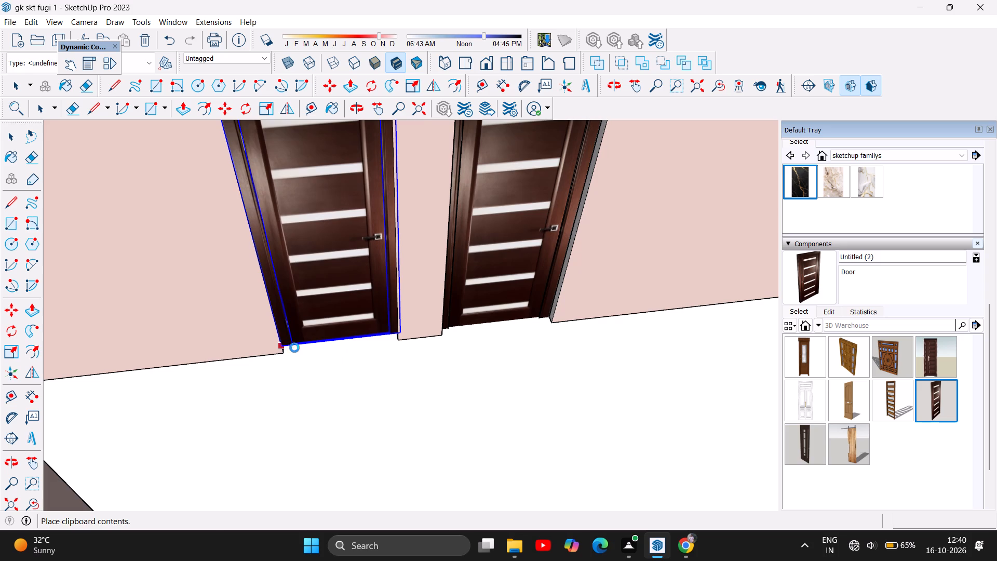
Move the pasted door about 2 15/16" along the green axis so its frame stands in front of the wall face.
{"action": "scroll", "coordinate": [416, 312], "scroll_direction": "up", "scroll_amount": 5}
{"action": "scroll", "coordinate": [363, 343], "scroll_direction": "up", "scroll_amount": 6}
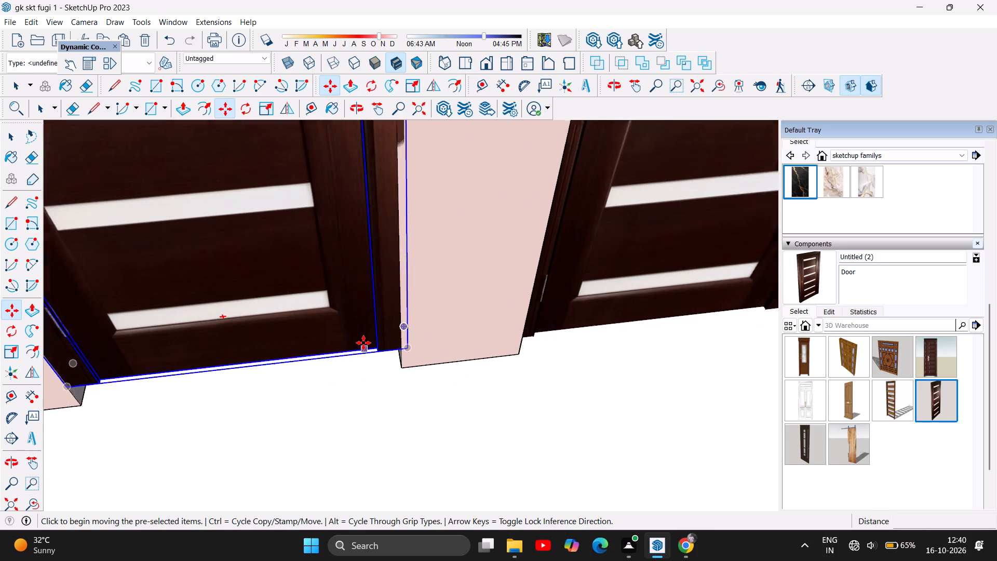
{"action": "scroll", "coordinate": [427, 403], "scroll_direction": "down", "scroll_amount": 10}
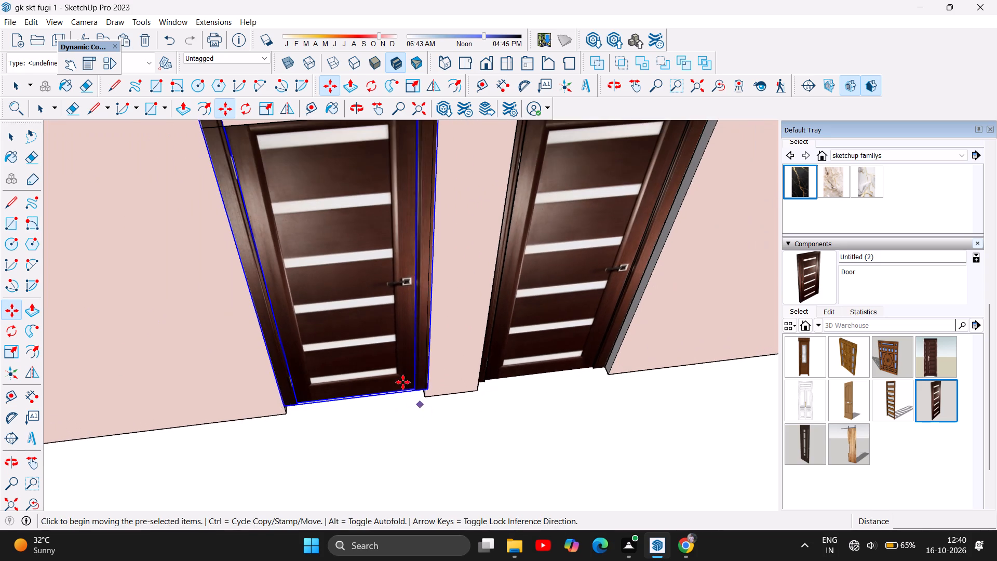
{"action": "scroll", "coordinate": [345, 390], "scroll_direction": "down", "scroll_amount": 4}
{"action": "scroll", "coordinate": [336, 290], "scroll_direction": "up", "scroll_amount": 4}
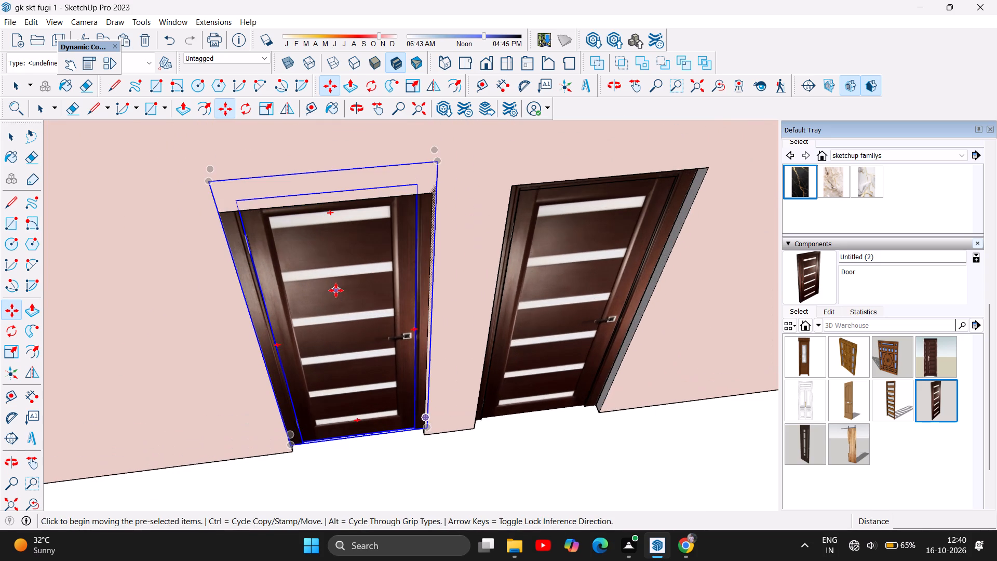
{"action": "left_click", "coordinate": [338, 292]}
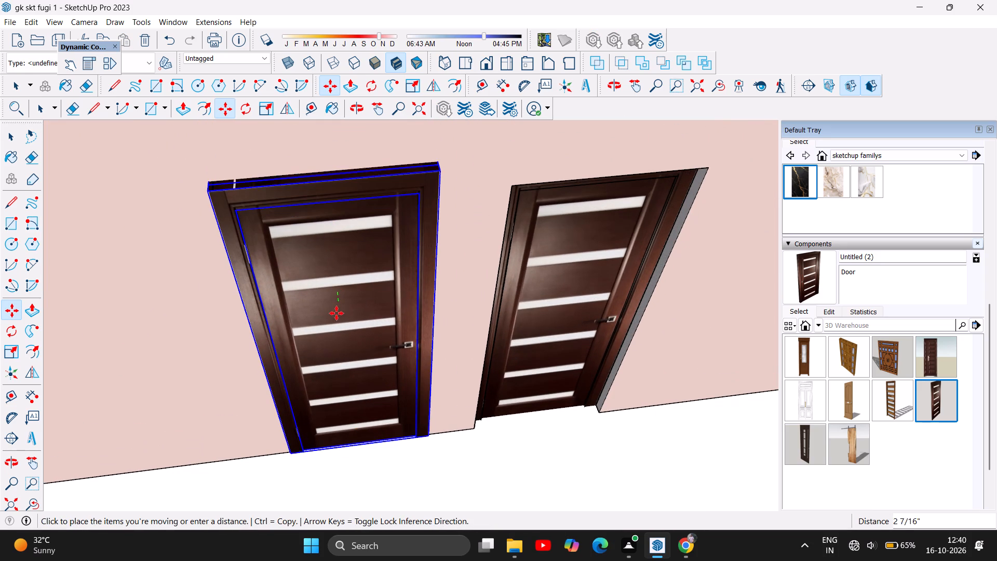
{"action": "scroll", "coordinate": [335, 366], "scroll_direction": "up", "scroll_amount": 6}
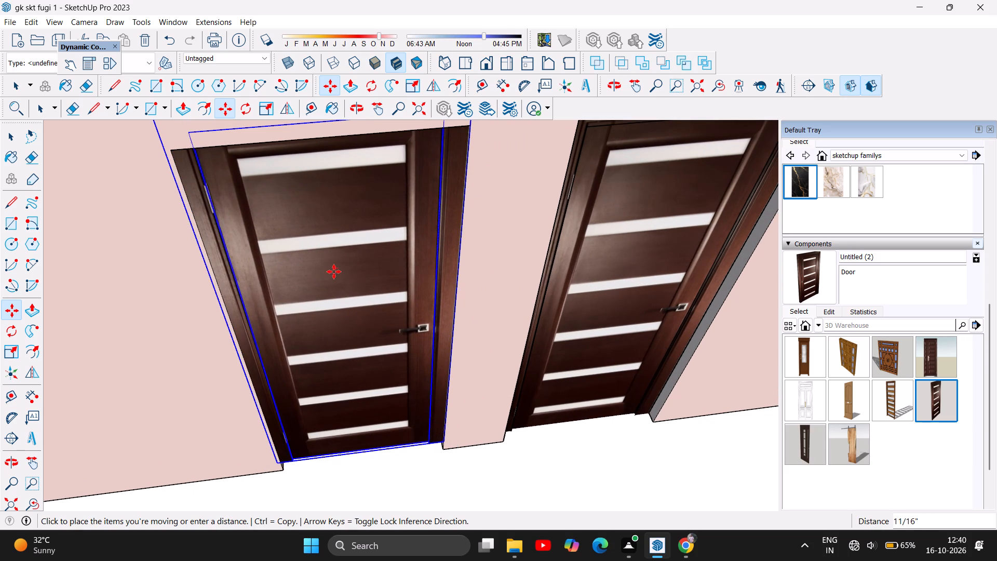
{"action": "scroll", "coordinate": [333, 333], "scroll_direction": "up", "scroll_amount": 2}
{"action": "scroll", "coordinate": [365, 263], "scroll_direction": "down", "scroll_amount": 6}
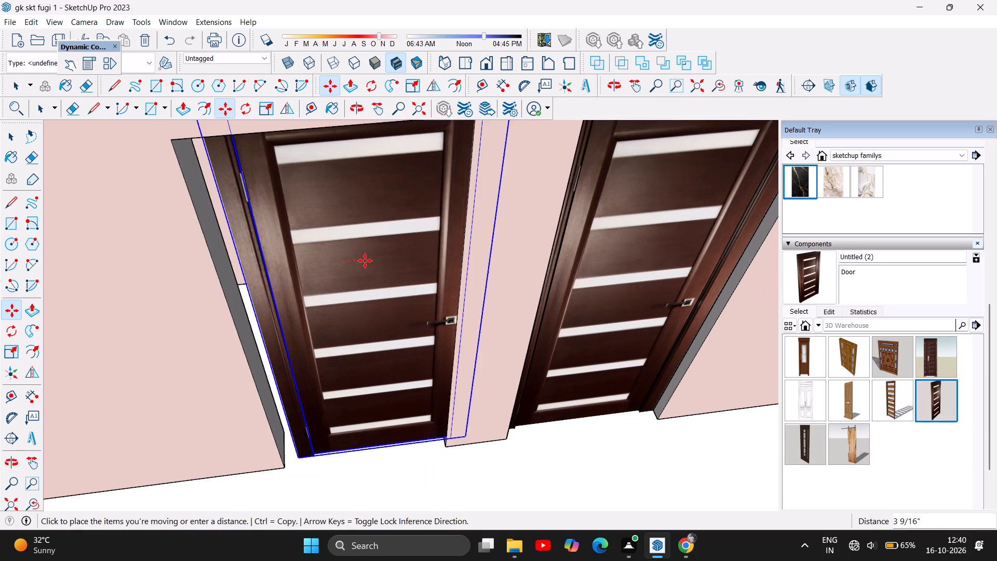
{"action": "scroll", "coordinate": [352, 256], "scroll_direction": "down", "scroll_amount": 4}
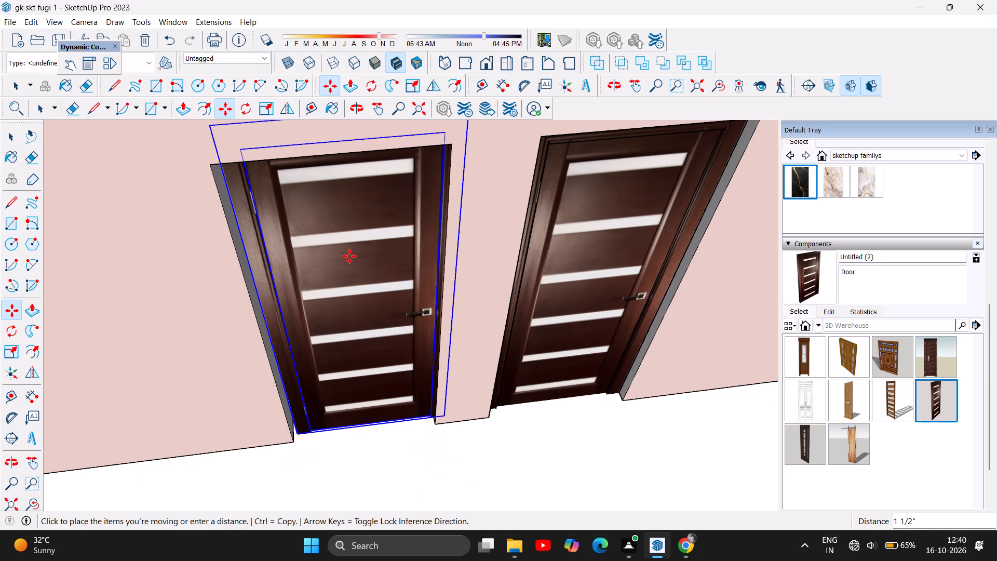
{"action": "left_click", "coordinate": [346, 273]}
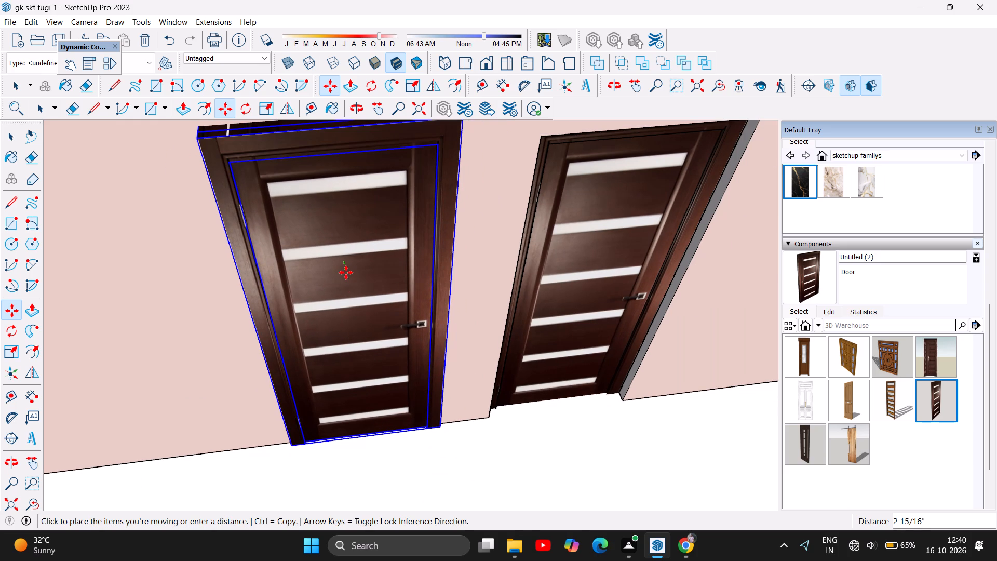
Shift the pasted door sideways and bring its hinge-side bottom corner to the opening's bottom corner.
{"action": "scroll", "coordinate": [311, 449], "scroll_direction": "up", "scroll_amount": 12}
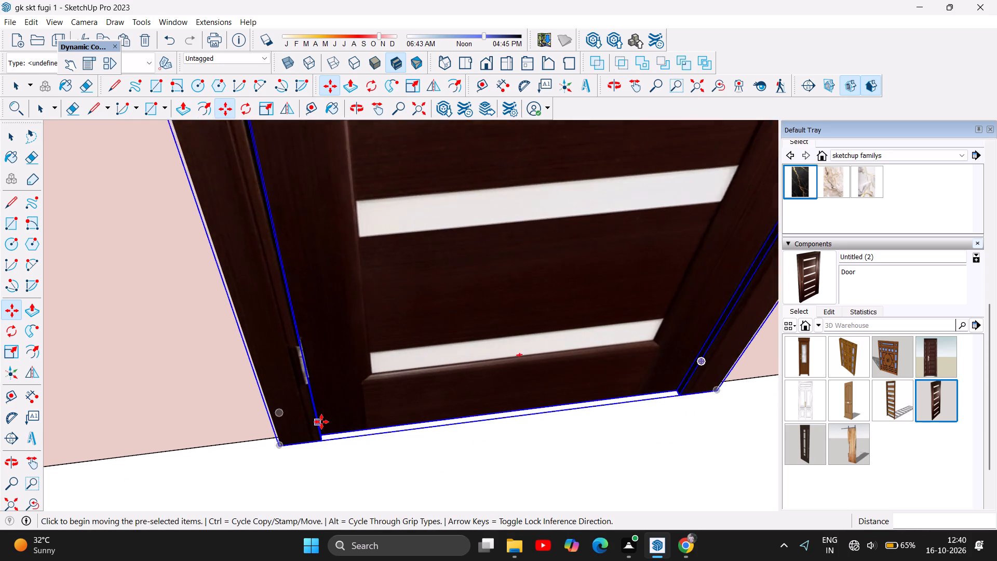
{"action": "scroll", "coordinate": [321, 422], "scroll_direction": "up", "scroll_amount": 2}
{"action": "left_click", "coordinate": [405, 386]}
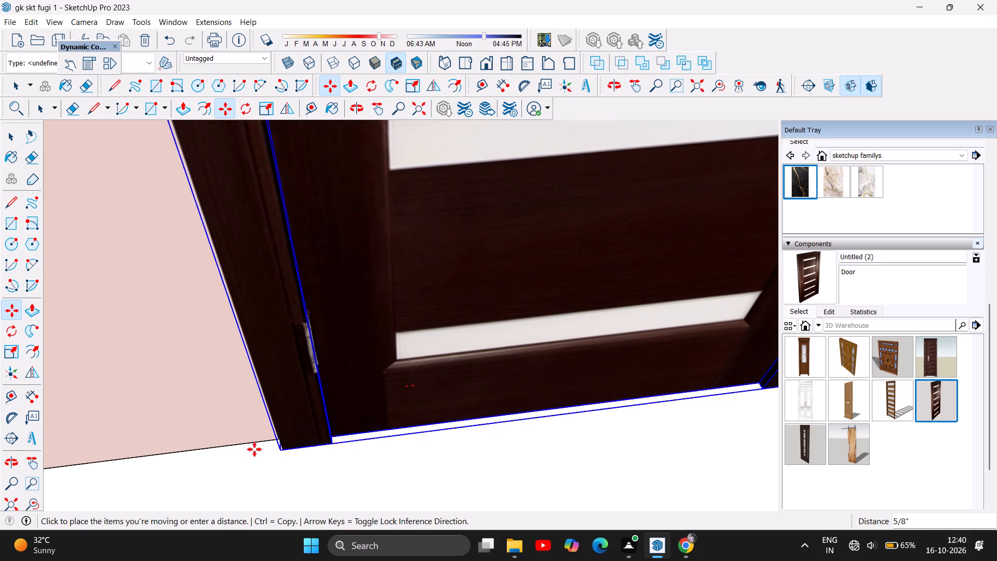
{"action": "scroll", "coordinate": [258, 449], "scroll_direction": "up", "scroll_amount": 3}
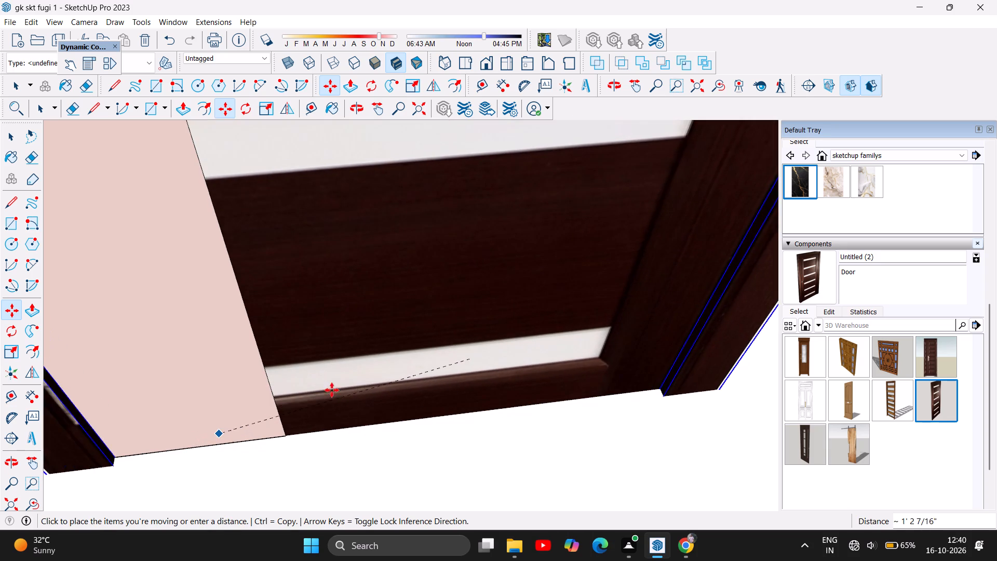
{"action": "left_click", "coordinate": [380, 376]}
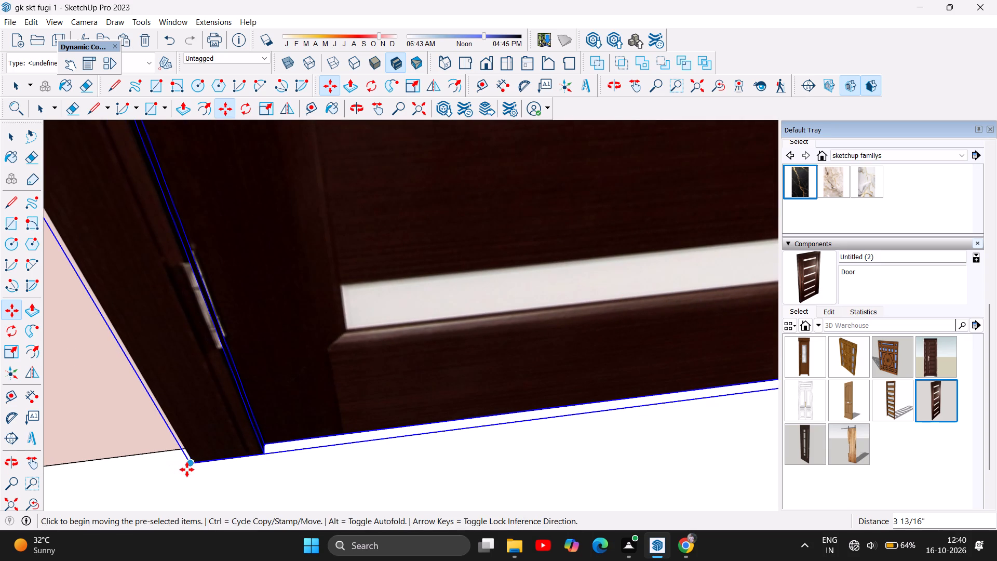
{"action": "left_click", "coordinate": [193, 466]}
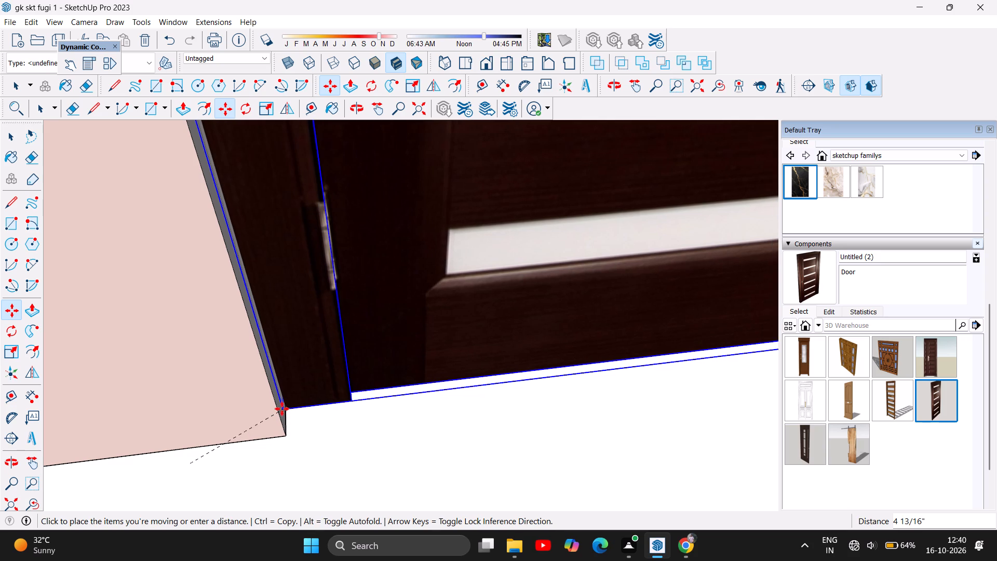
{"action": "scroll", "coordinate": [282, 409], "scroll_direction": "up", "scroll_amount": 6}
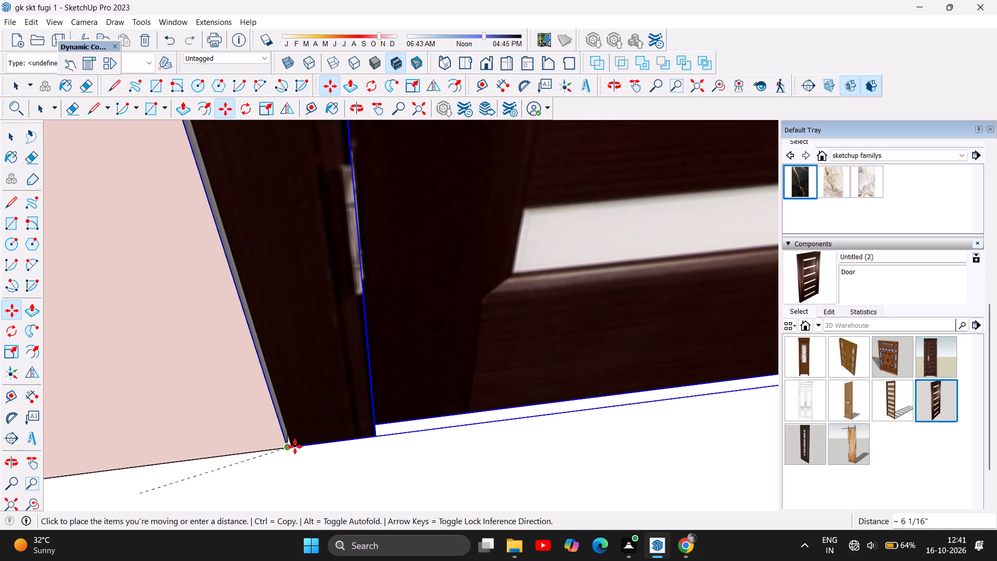
{"action": "scroll", "coordinate": [289, 446], "scroll_direction": "up", "scroll_amount": 7}
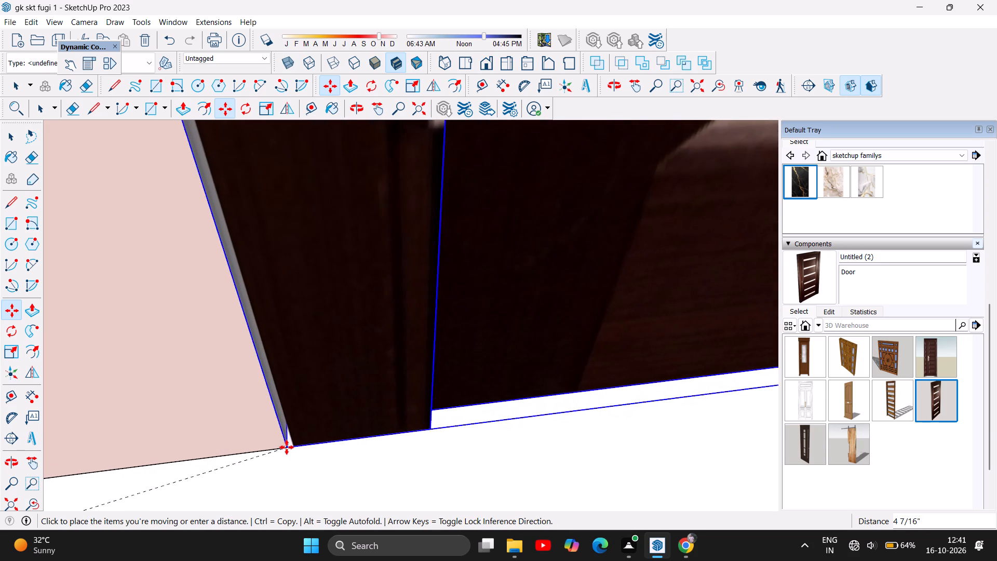
{"action": "double_click", "coordinate": [285, 418]}
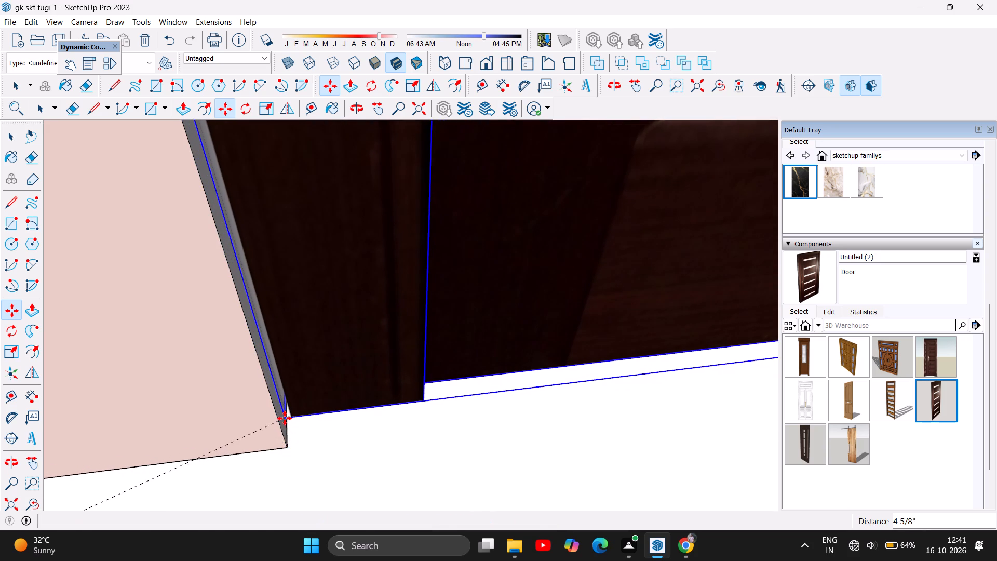
Move the pasted door by its handle-side bottom corner to the matching bottom corner of the opening at floor level.
{"action": "scroll", "coordinate": [230, 483], "scroll_direction": "down", "scroll_amount": 11}
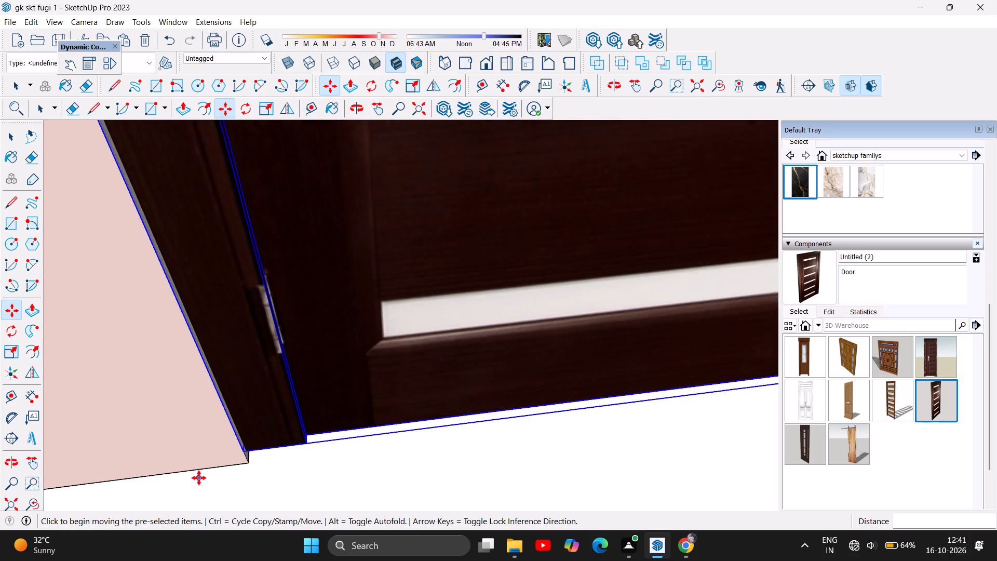
{"action": "scroll", "coordinate": [199, 478], "scroll_direction": "down", "scroll_amount": 10}
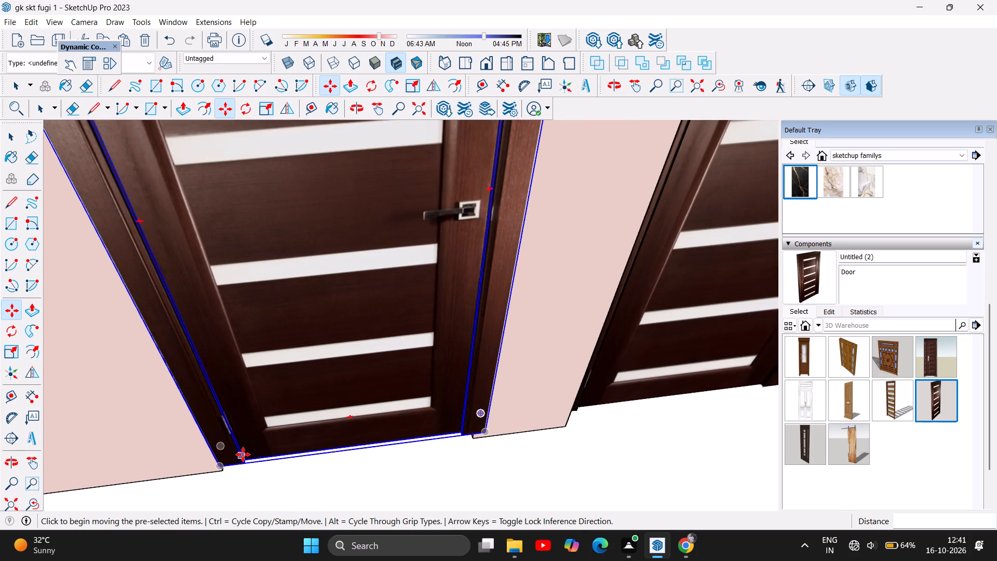
{"action": "scroll", "coordinate": [242, 455], "scroll_direction": "down", "scroll_amount": 10}
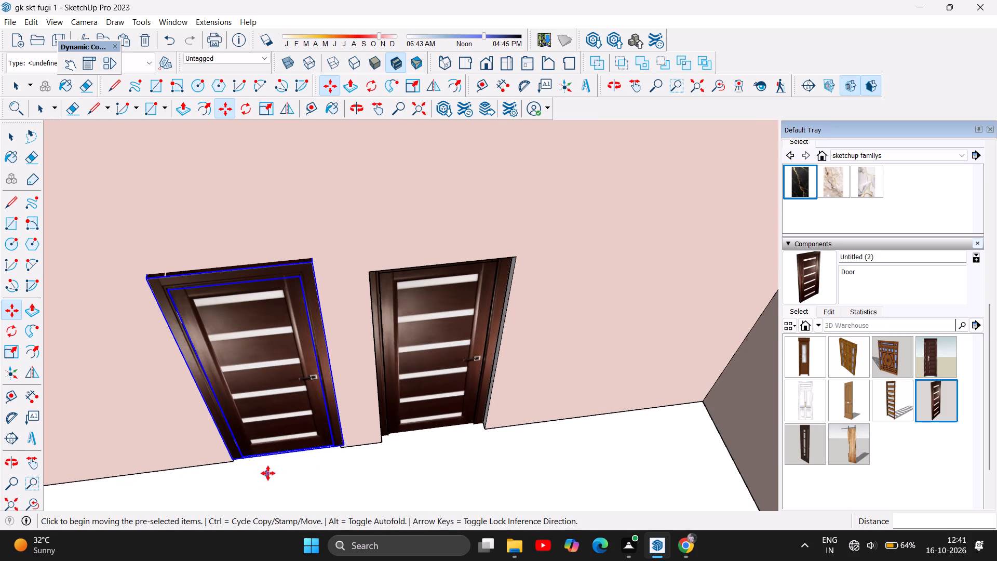
{"action": "scroll", "coordinate": [269, 473], "scroll_direction": "up", "scroll_amount": 5}
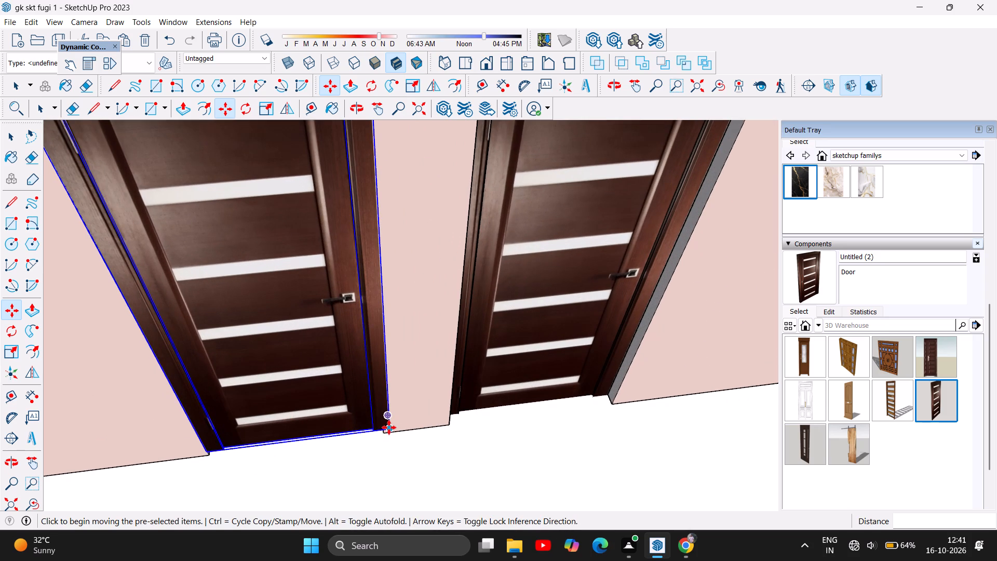
{"action": "left_click", "coordinate": [391, 430]}
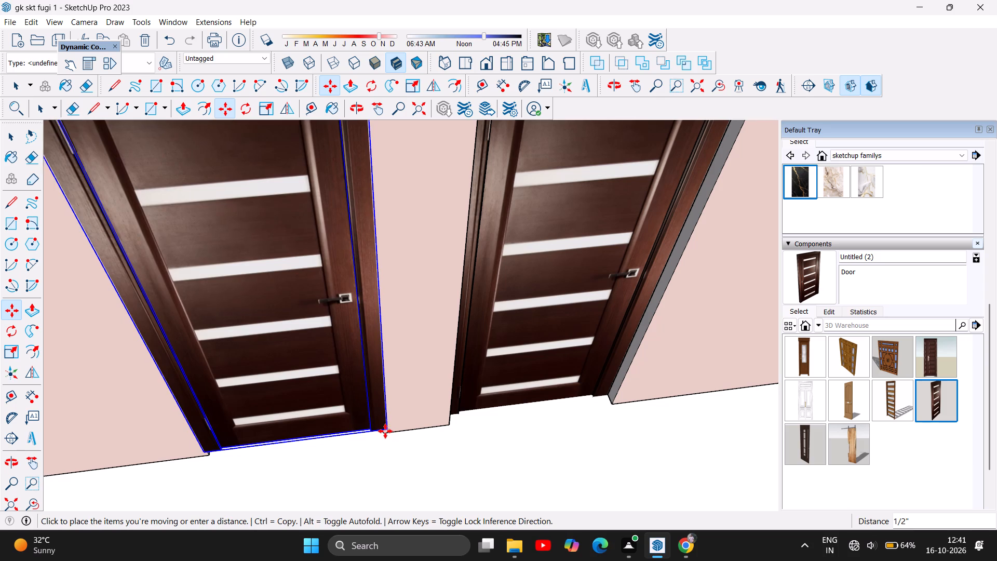
{"action": "left_click", "coordinate": [381, 430]}
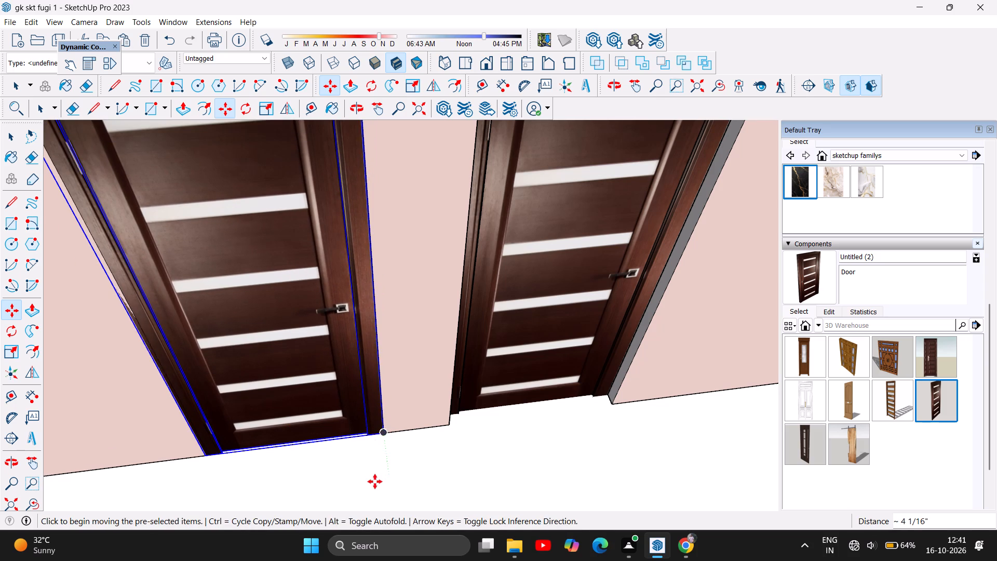
Move the pasted door 2" along the green axis so it sits recessed inside its wall opening.
{"action": "scroll", "coordinate": [374, 483], "scroll_direction": "down", "scroll_amount": 4}
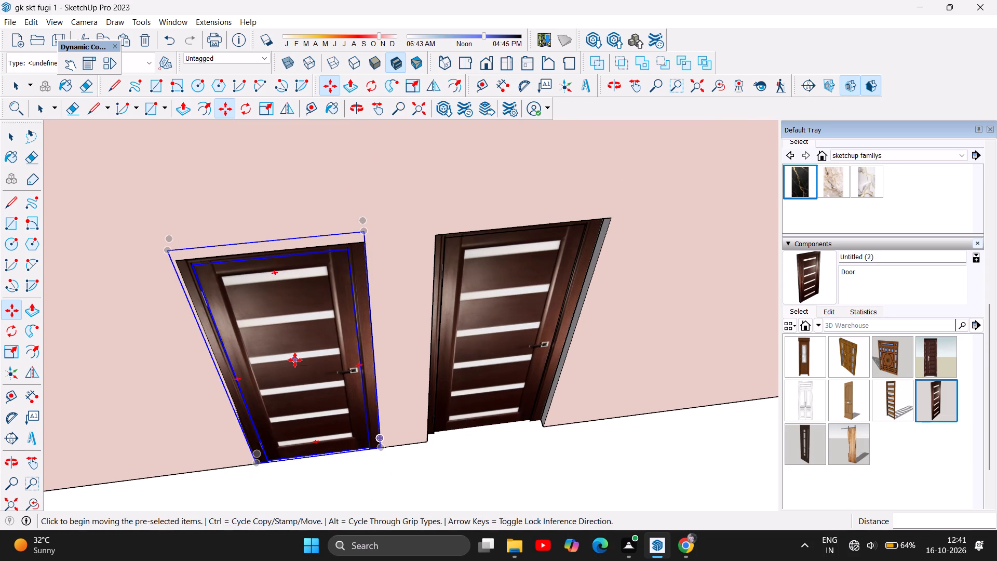
{"action": "scroll", "coordinate": [295, 360], "scroll_direction": "up", "scroll_amount": 4}
{"action": "left_click", "coordinate": [290, 381]}
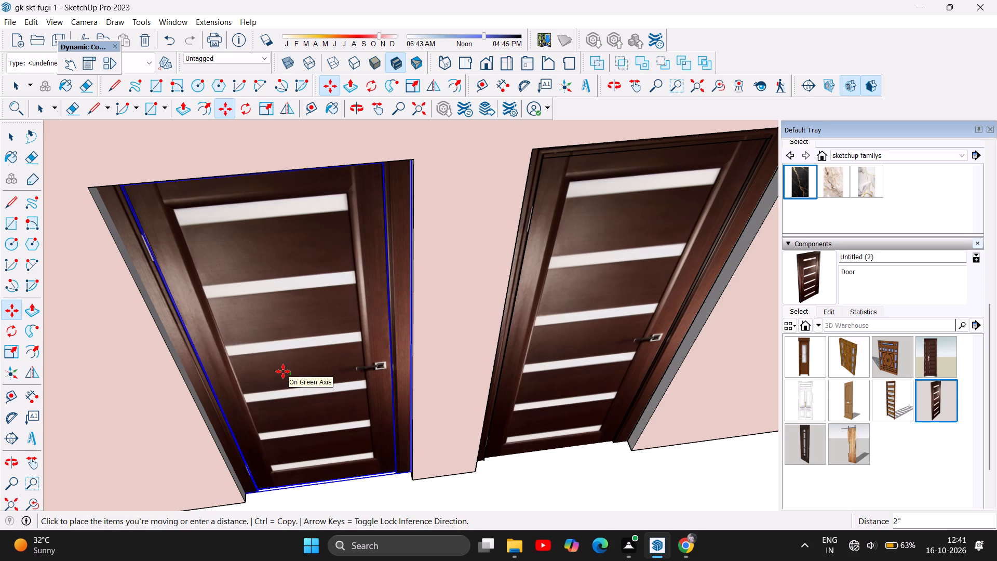
{"action": "left_click", "coordinate": [283, 371]}
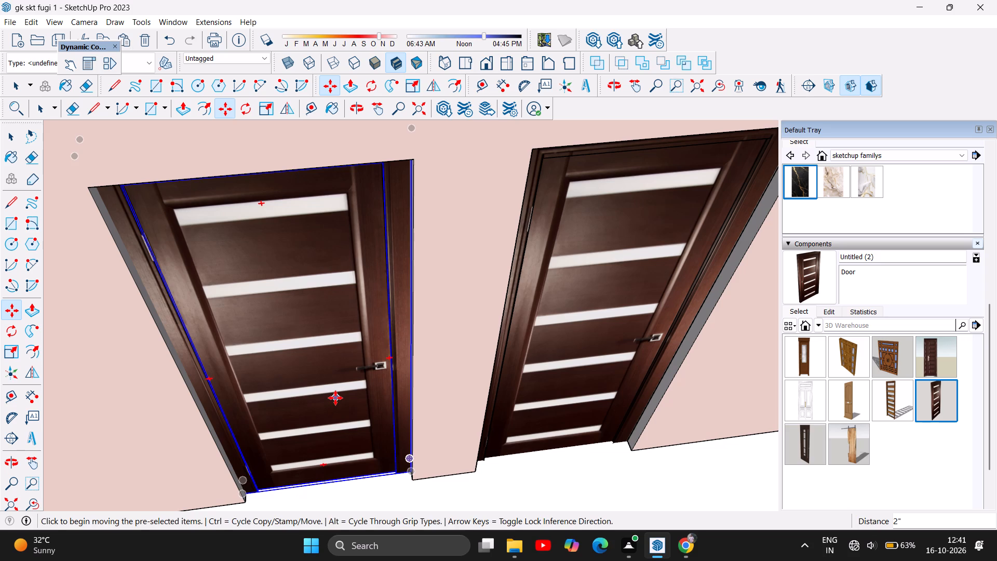
Check the recessed door's fit in the wall against the neighbouring door, from a distance and up close.
{"action": "scroll", "coordinate": [335, 398], "scroll_direction": "down", "scroll_amount": 5}
{"action": "scroll", "coordinate": [353, 454], "scroll_direction": "down", "scroll_amount": 12}
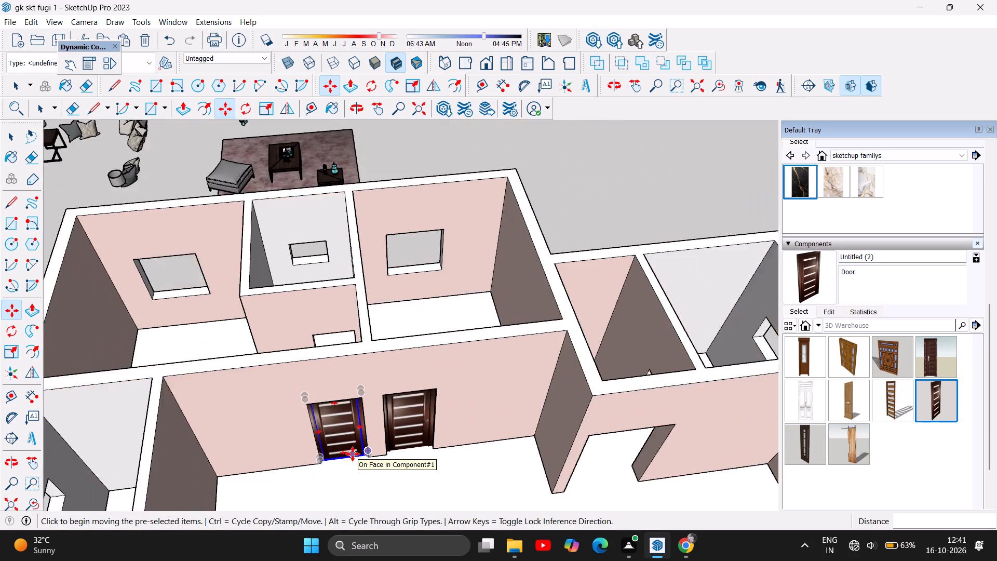
{"action": "scroll", "coordinate": [353, 454], "scroll_direction": "down", "scroll_amount": 9}
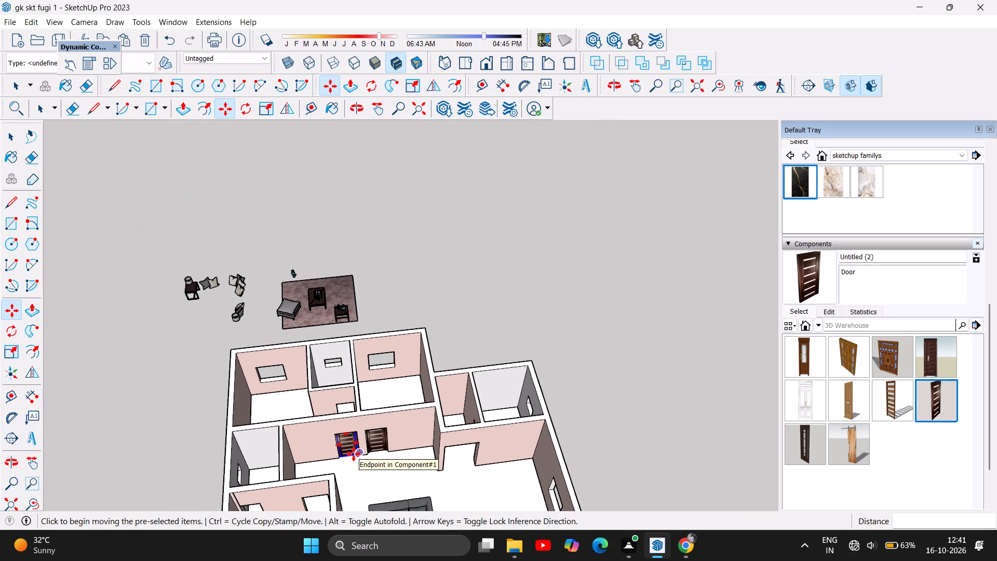
{"action": "scroll", "coordinate": [352, 454], "scroll_direction": "up", "scroll_amount": 17}
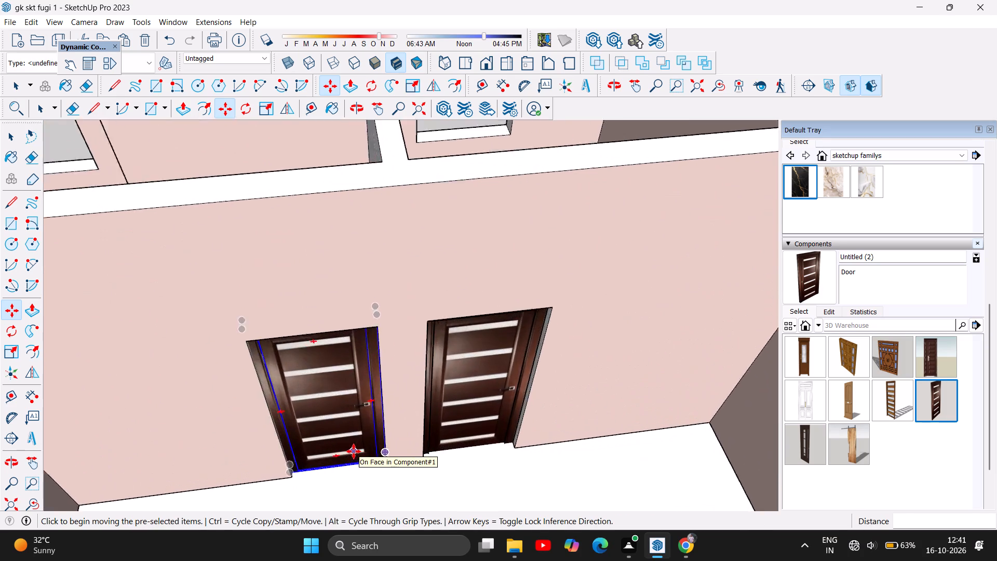
{"action": "scroll", "coordinate": [354, 451], "scroll_direction": "up", "scroll_amount": 3}
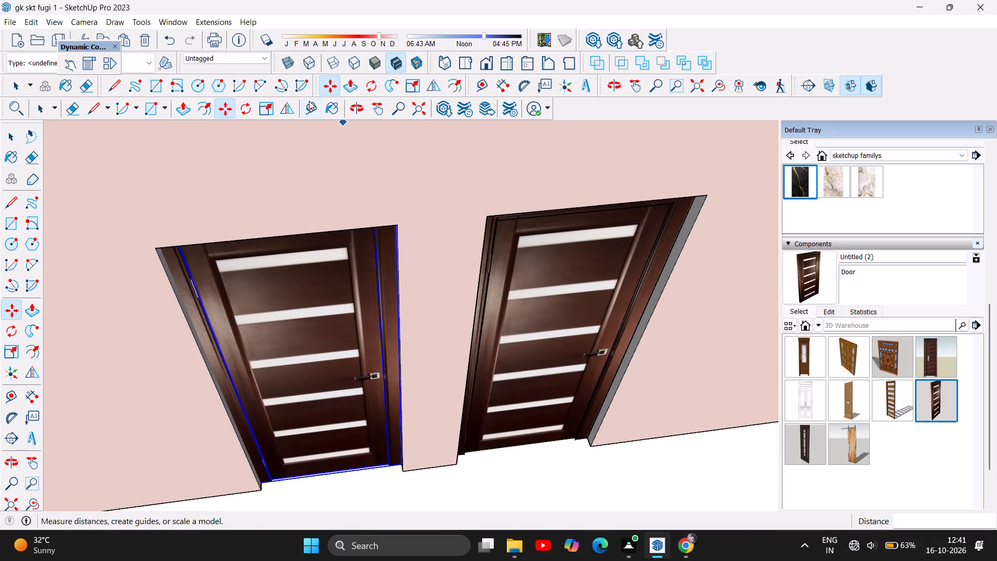
Flip the pasted door about its vertical red plane so its handle is on the side away from the neighbouring door.
{"action": "left_click", "coordinate": [293, 109]}
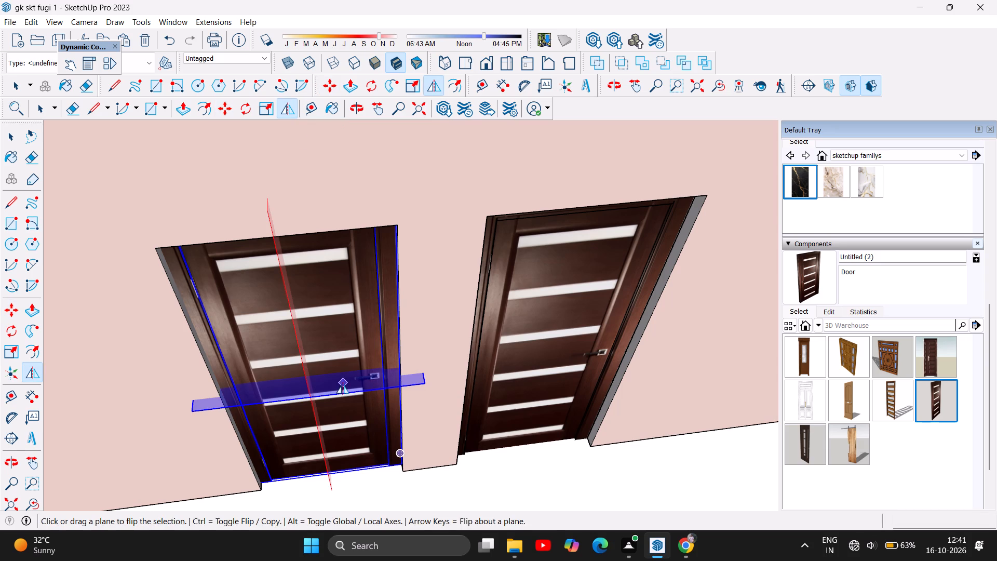
{"action": "left_click", "coordinate": [343, 385]}
{"action": "left_click", "coordinate": [343, 385]}
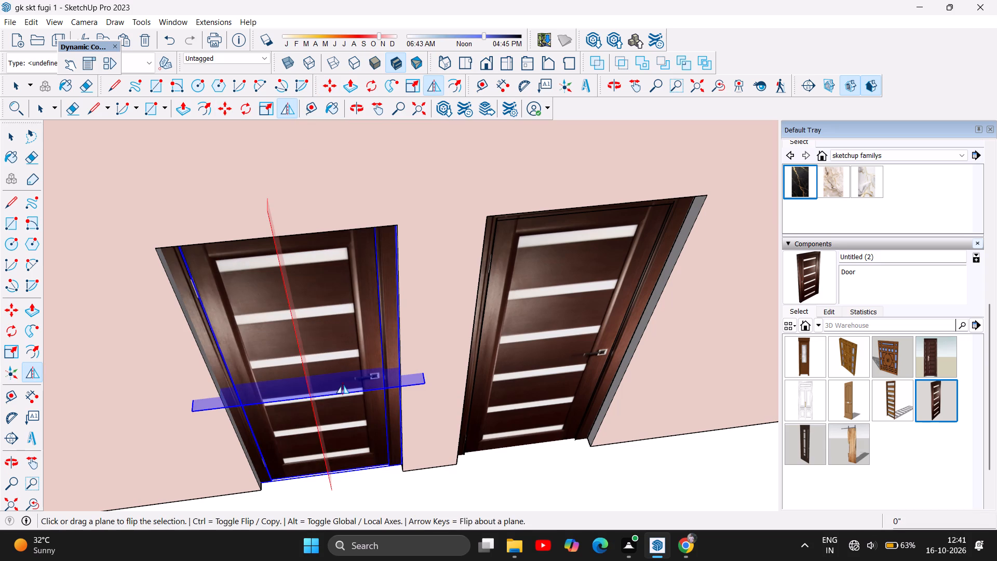
{"action": "left_click", "coordinate": [343, 385]}
{"action": "left_click", "coordinate": [343, 385]}
{"action": "left_click", "coordinate": [289, 385]}
{"action": "left_click", "coordinate": [289, 385]}
{"action": "left_click", "coordinate": [299, 336]}
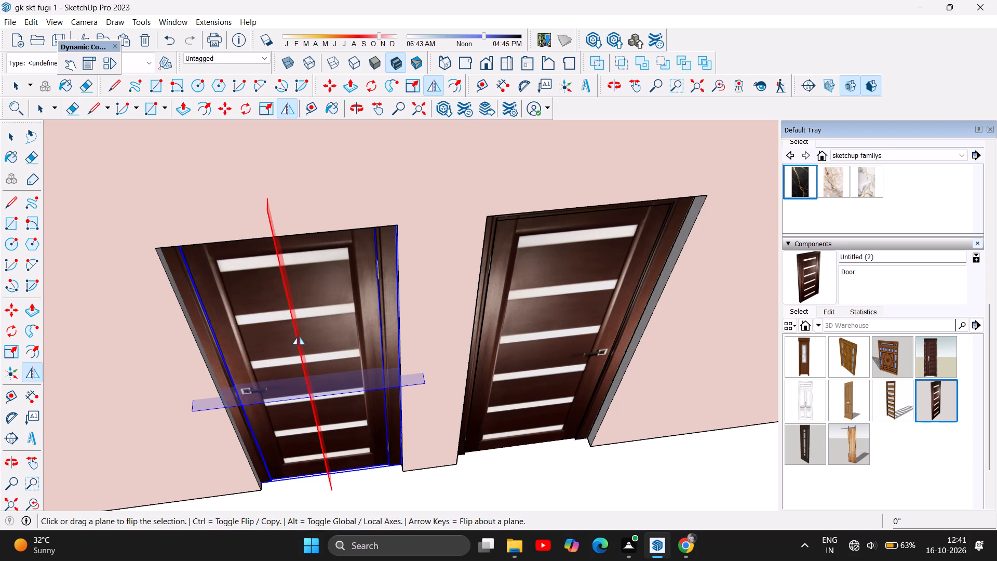
{"action": "scroll", "coordinate": [280, 384], "scroll_direction": "down", "scroll_amount": 5}
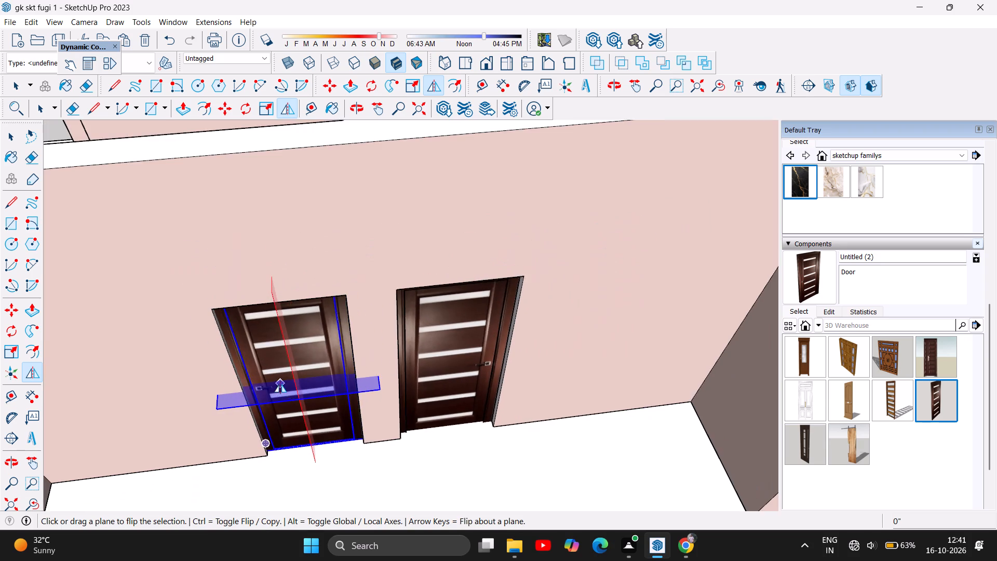
{"action": "scroll", "coordinate": [294, 399], "scroll_direction": "down", "scroll_amount": 7}
{"action": "scroll", "coordinate": [368, 398], "scroll_direction": "down", "scroll_amount": 6}
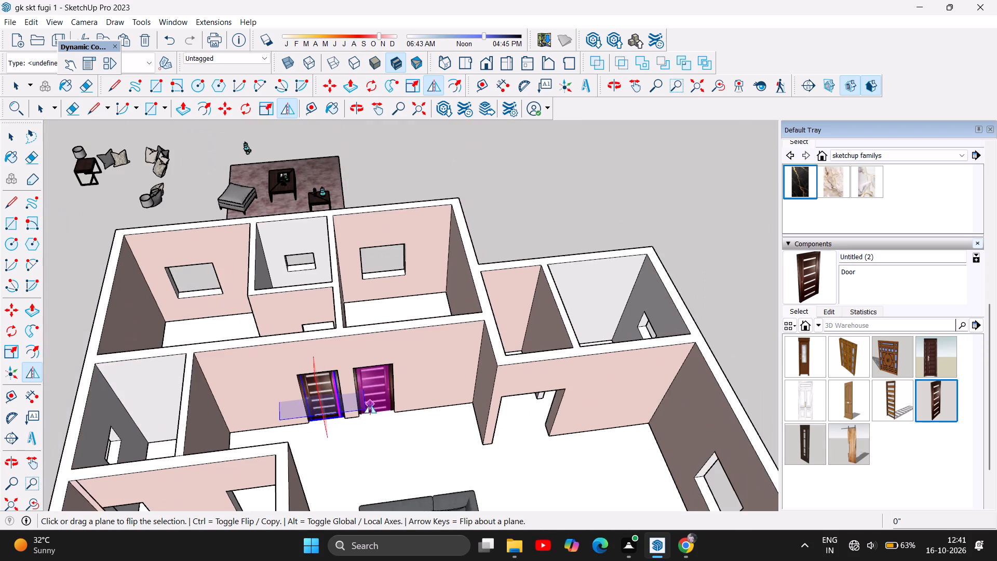
{"action": "key", "text": "Escape"}
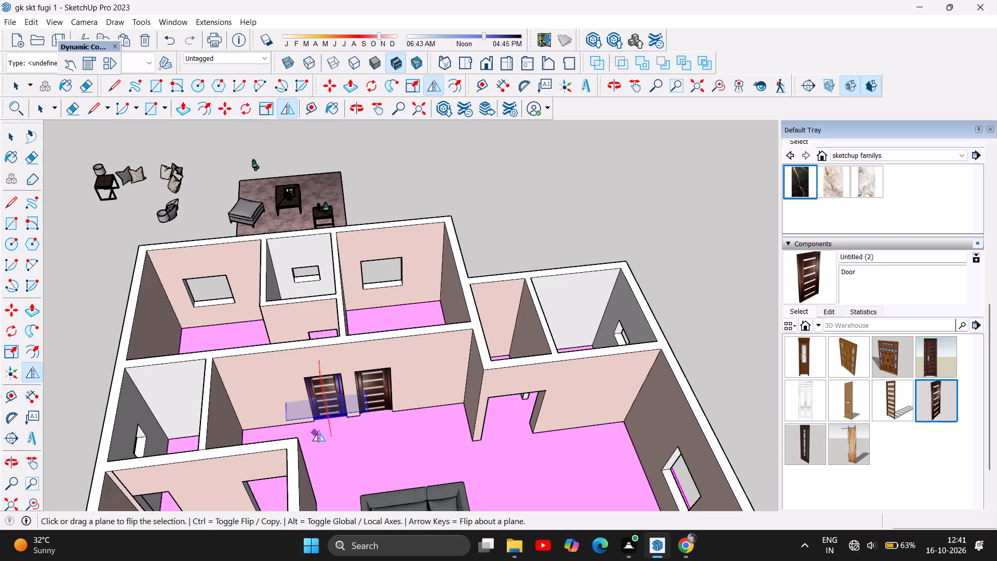
{"action": "key", "text": "Escape"}
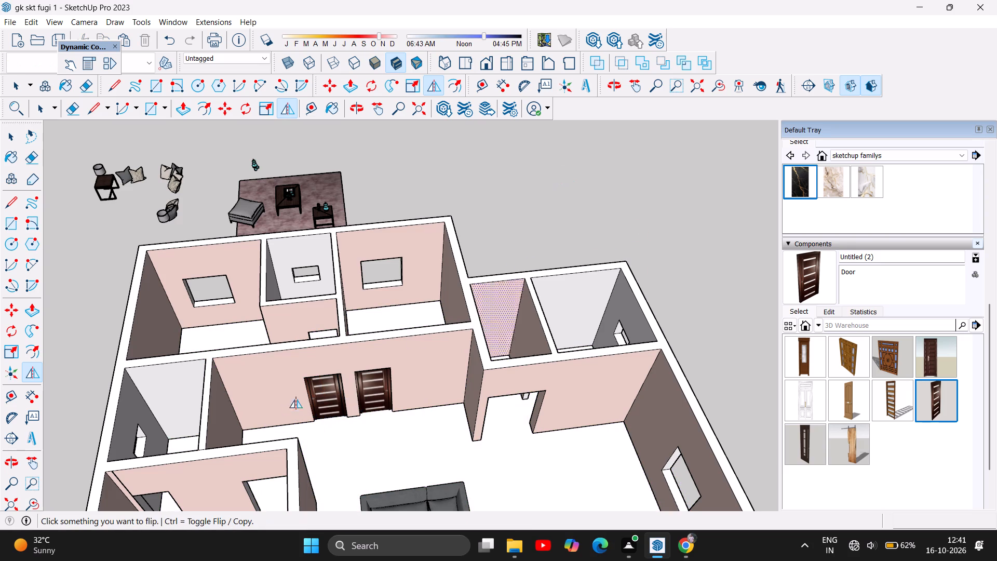
Examine the two living-room doors up close to compare their mirrored handles and their fit in the openings.
{"action": "scroll", "coordinate": [320, 399], "scroll_direction": "up", "scroll_amount": 11}
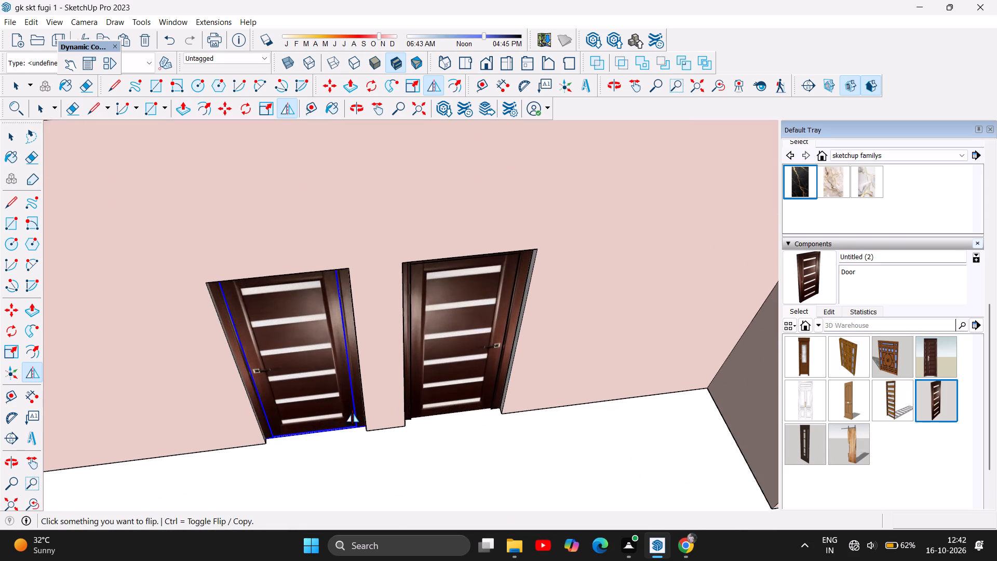
{"action": "scroll", "coordinate": [353, 413], "scroll_direction": "up", "scroll_amount": 3}
{"action": "scroll", "coordinate": [304, 426], "scroll_direction": "up", "scroll_amount": 4}
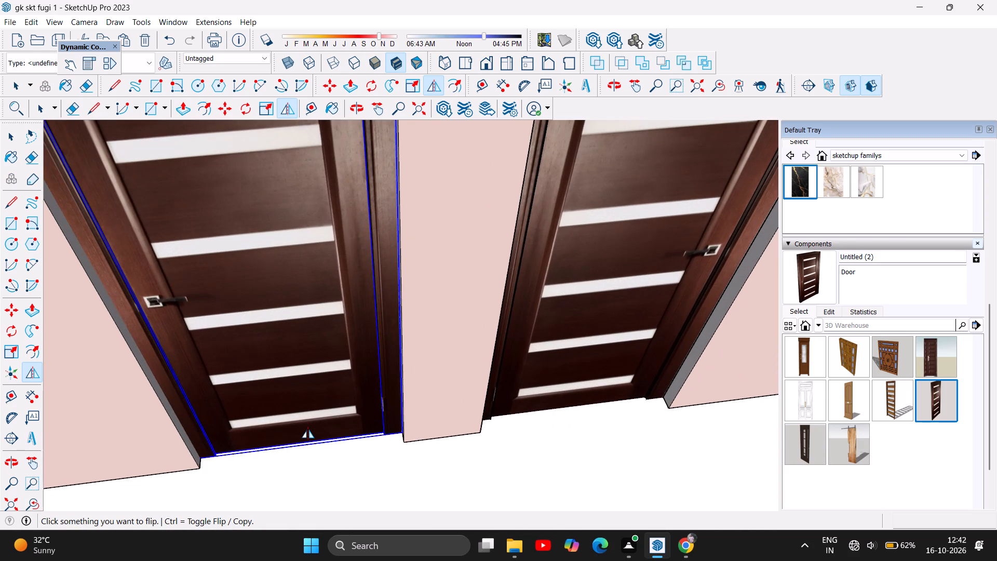
{"action": "scroll", "coordinate": [319, 465], "scroll_direction": "down", "scroll_amount": 6}
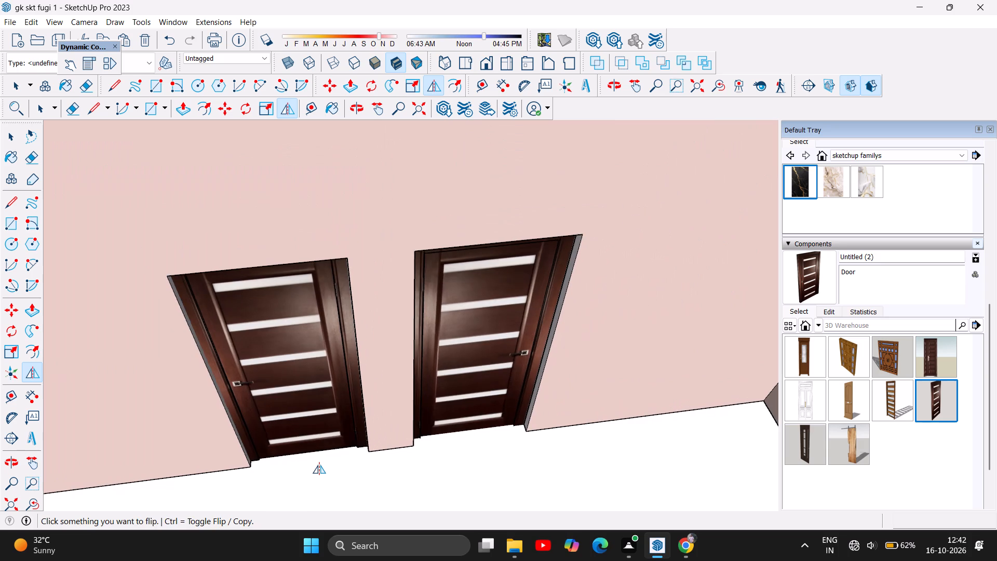
{"action": "scroll", "coordinate": [321, 465], "scroll_direction": "down", "scroll_amount": 10}
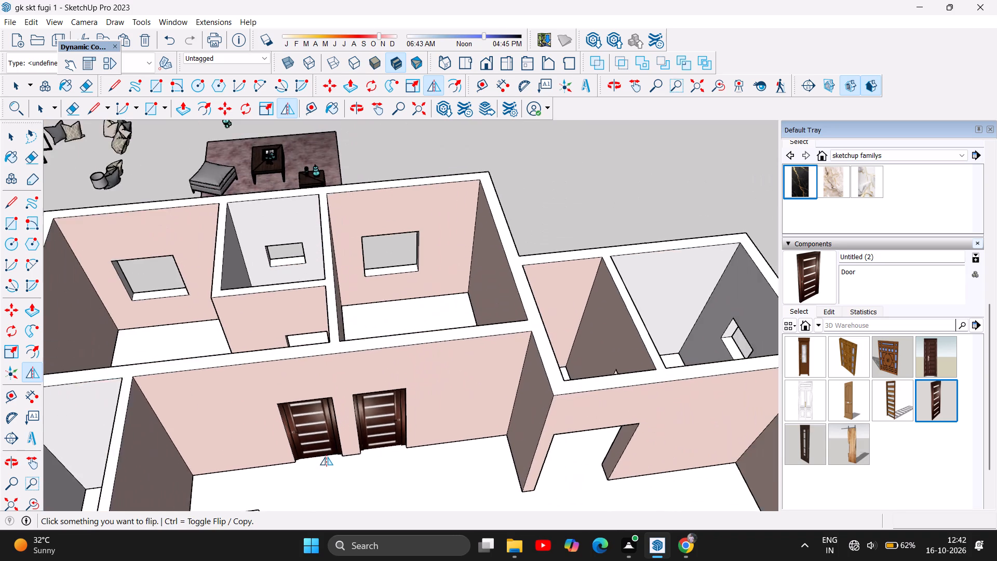
{"action": "scroll", "coordinate": [327, 457], "scroll_direction": "down", "scroll_amount": 2}
{"action": "scroll", "coordinate": [327, 457], "scroll_direction": "up", "scroll_amount": 12}
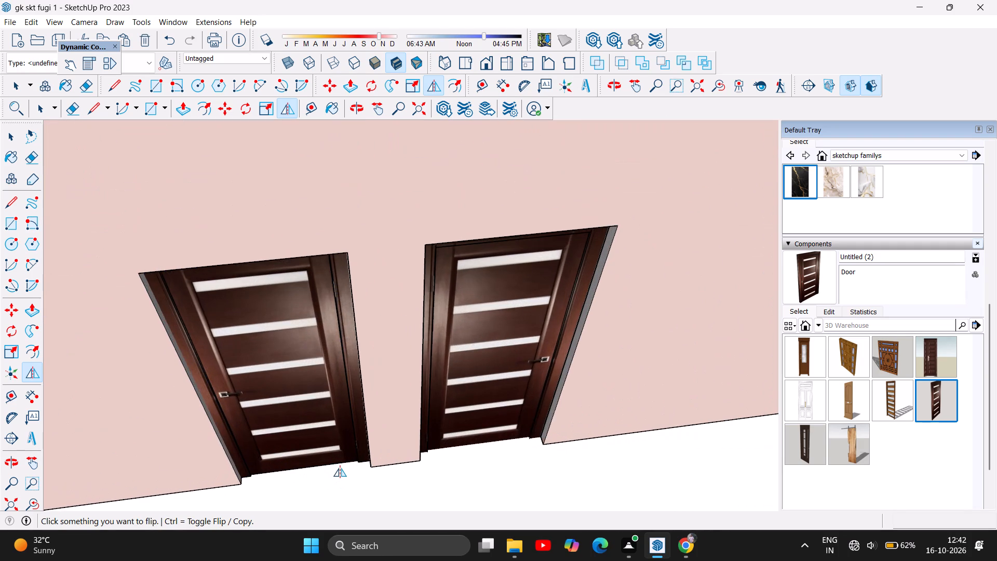
{"action": "scroll", "coordinate": [340, 468], "scroll_direction": "up", "scroll_amount": 1}
{"action": "scroll", "coordinate": [340, 466], "scroll_direction": "down", "scroll_amount": 9}
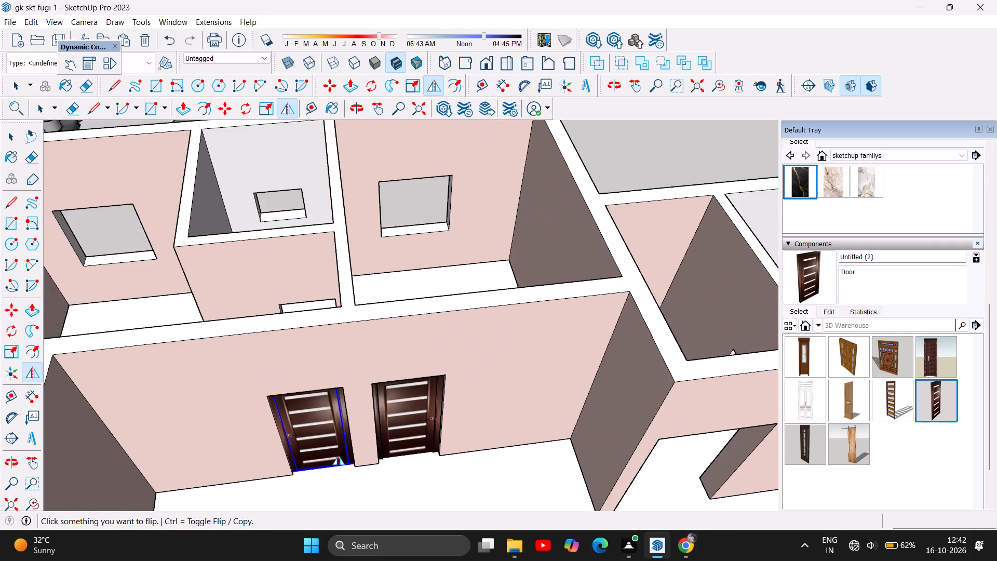
Look over the whole house model with the Select tool active, reviewing the rooms and openings around the living room.
{"action": "scroll", "coordinate": [332, 444], "scroll_direction": "down", "scroll_amount": 5}
{"action": "scroll", "coordinate": [297, 322], "scroll_direction": "down", "scroll_amount": 13}
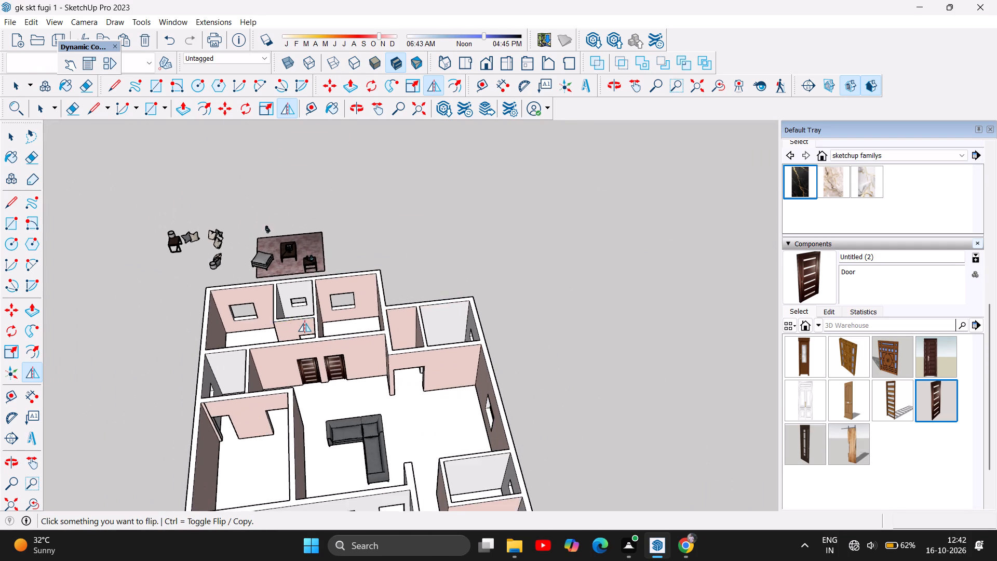
{"action": "scroll", "coordinate": [305, 323], "scroll_direction": "down", "scroll_amount": 7}
{"action": "scroll", "coordinate": [317, 368], "scroll_direction": "up", "scroll_amount": 5}
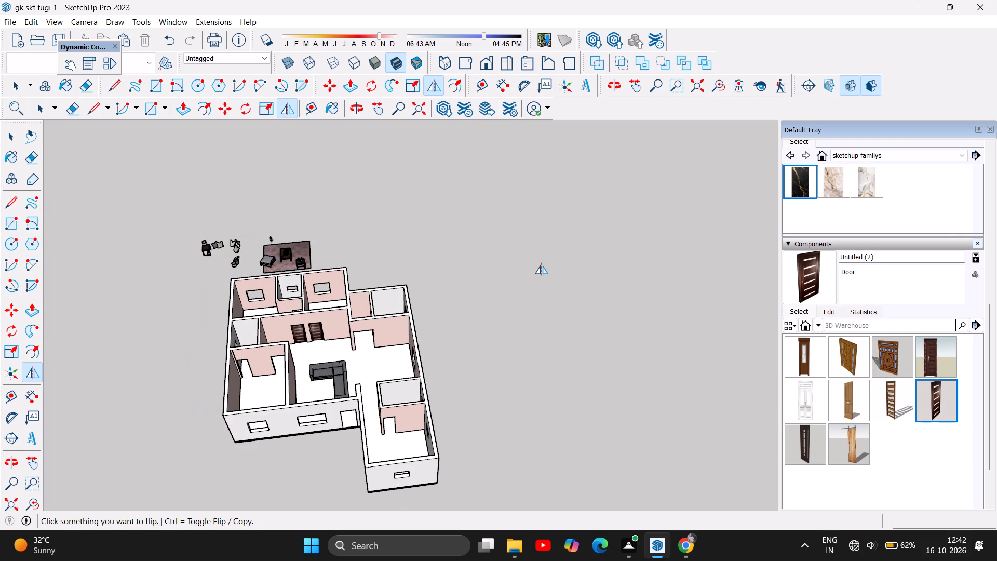
{"action": "left_click", "coordinate": [13, 142]}
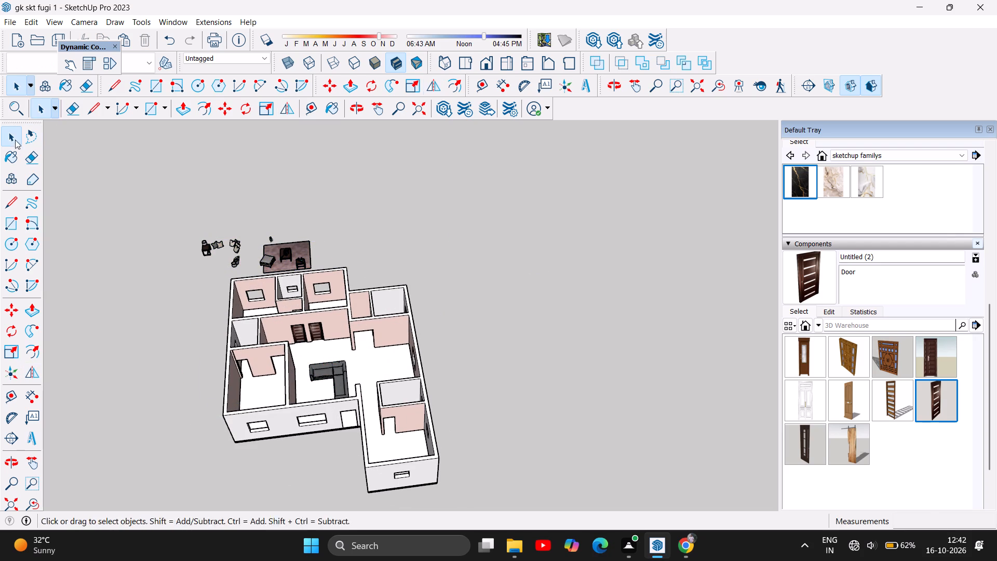
{"action": "scroll", "coordinate": [330, 377], "scroll_direction": "up", "scroll_amount": 5}
{"action": "scroll", "coordinate": [317, 285], "scroll_direction": "up", "scroll_amount": 8}
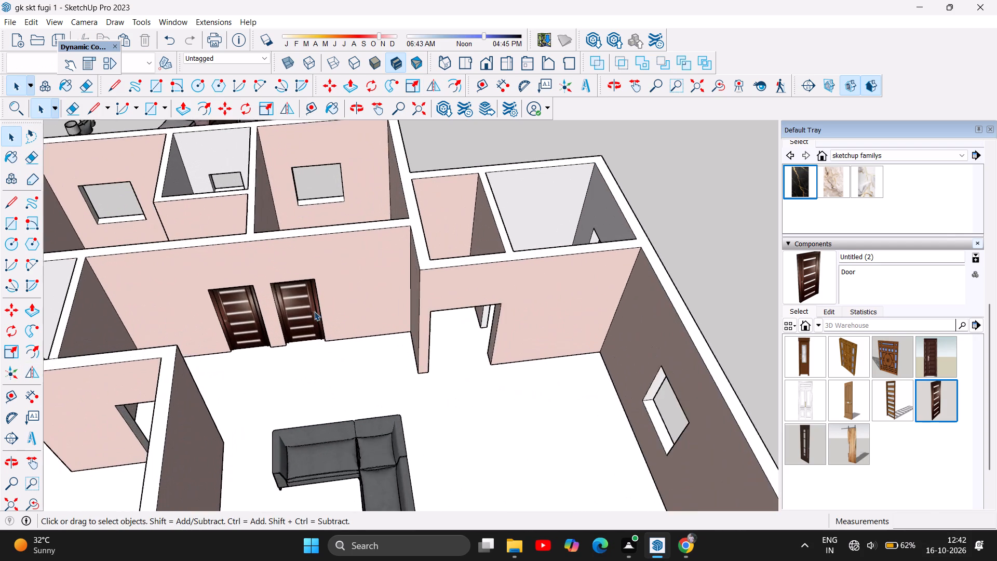
{"action": "scroll", "coordinate": [178, 310], "scroll_direction": "down", "scroll_amount": 7}
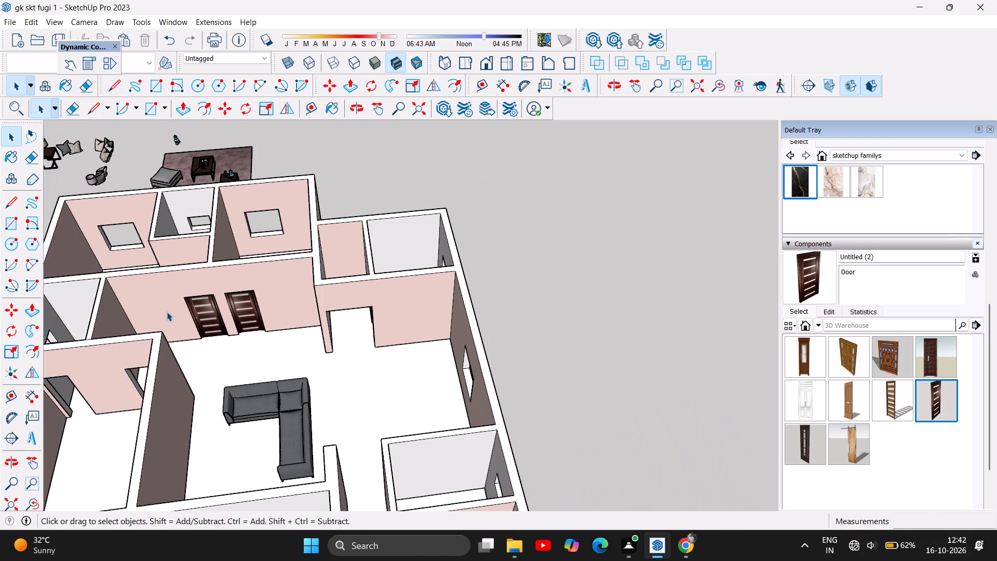
{"action": "scroll", "coordinate": [167, 312], "scroll_direction": "down", "scroll_amount": 2}
{"action": "scroll", "coordinate": [167, 312], "scroll_direction": "up", "scroll_amount": 3}
{"action": "scroll", "coordinate": [167, 312], "scroll_direction": "down", "scroll_amount": 2}
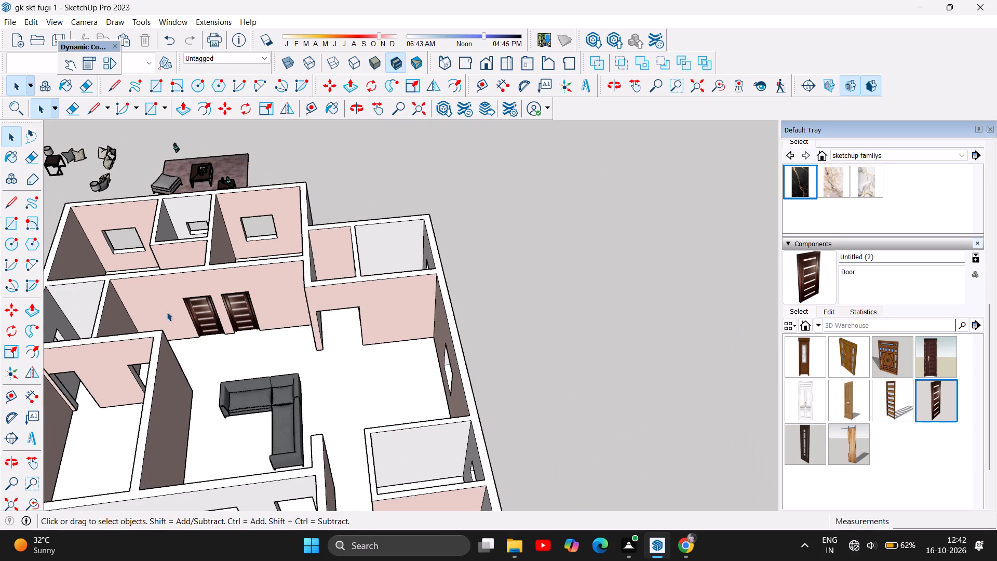
{"action": "scroll", "coordinate": [168, 312], "scroll_direction": "up", "scroll_amount": 3}
{"action": "scroll", "coordinate": [227, 319], "scroll_direction": "down", "scroll_amount": 4}
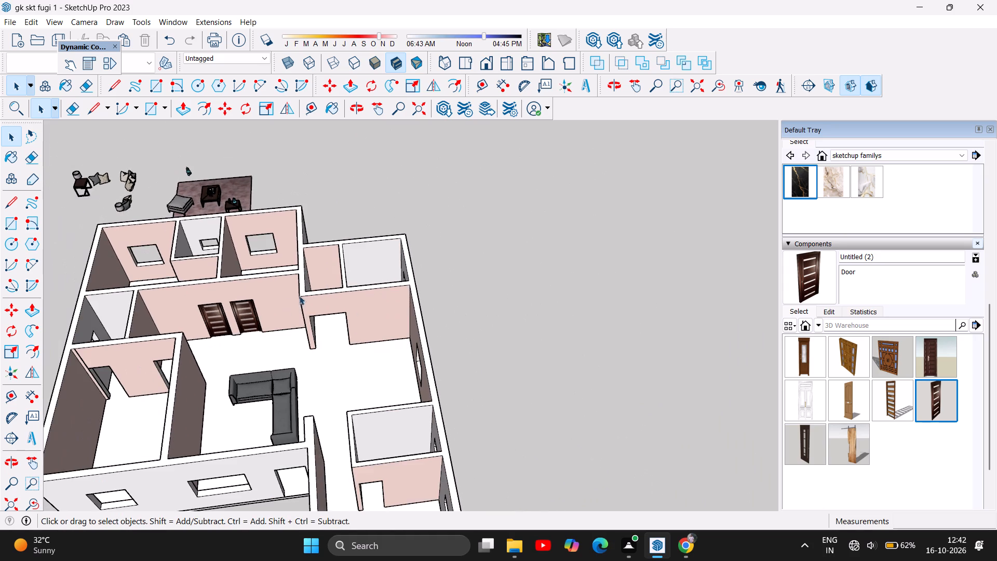
{"action": "scroll", "coordinate": [383, 299], "scroll_direction": "down", "scroll_amount": 5}
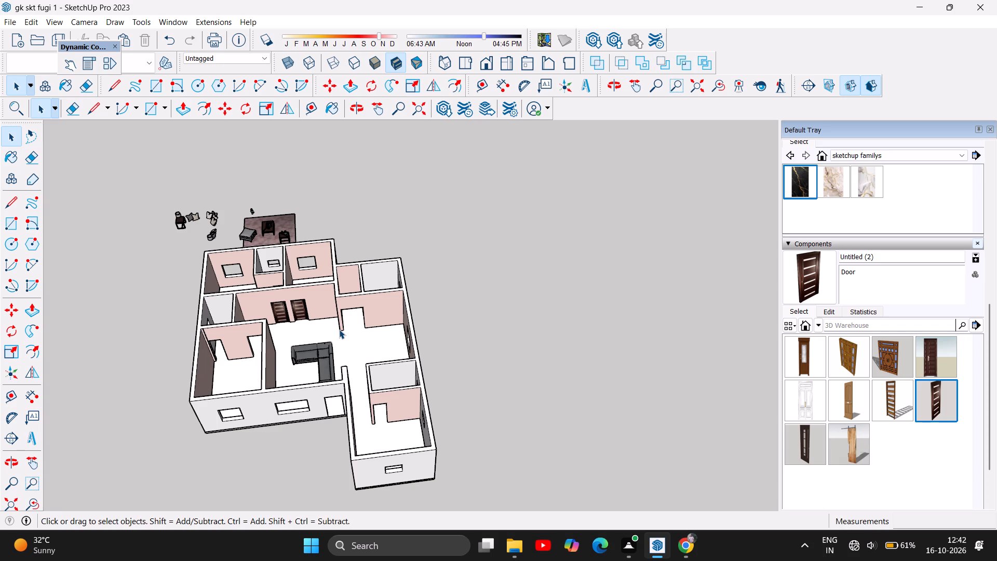
Switch to 3D Warehouse in Chrome and search the models for "shopping complex", replacing the door search.
{"action": "left_click", "coordinate": [688, 557]}
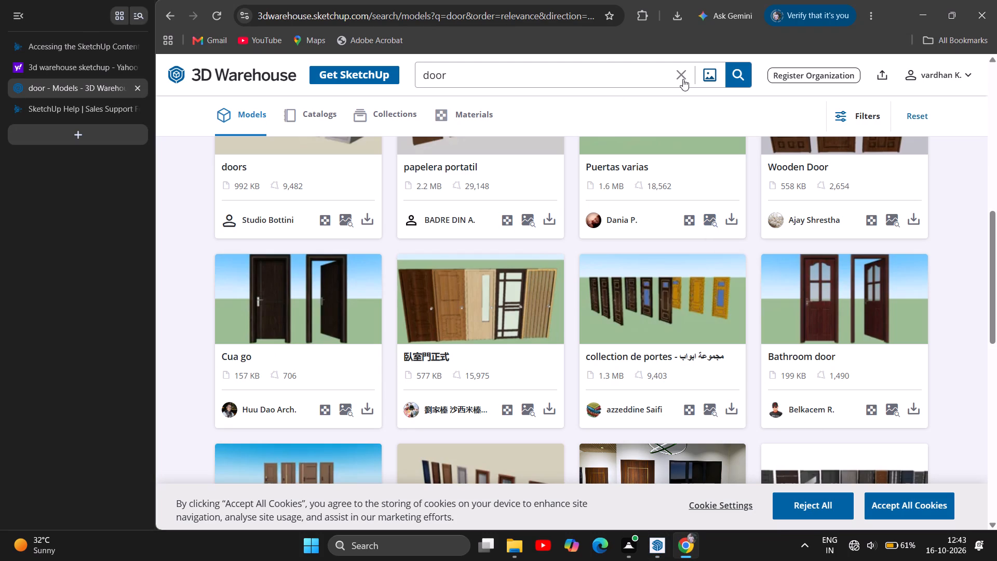
{"action": "left_click", "coordinate": [683, 79]}
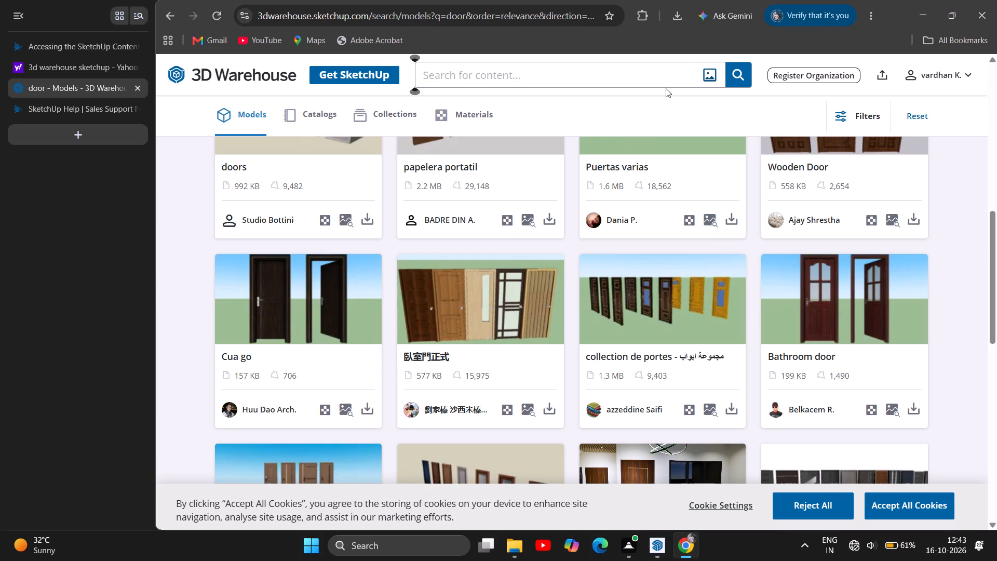
{"action": "type", "text": "shopp"}
{"action": "type", "text": "ing"}
{"action": "key", "text": "space"}
{"action": "type", "text": "complex"}
{"action": "left_click", "coordinate": [736, 68]}
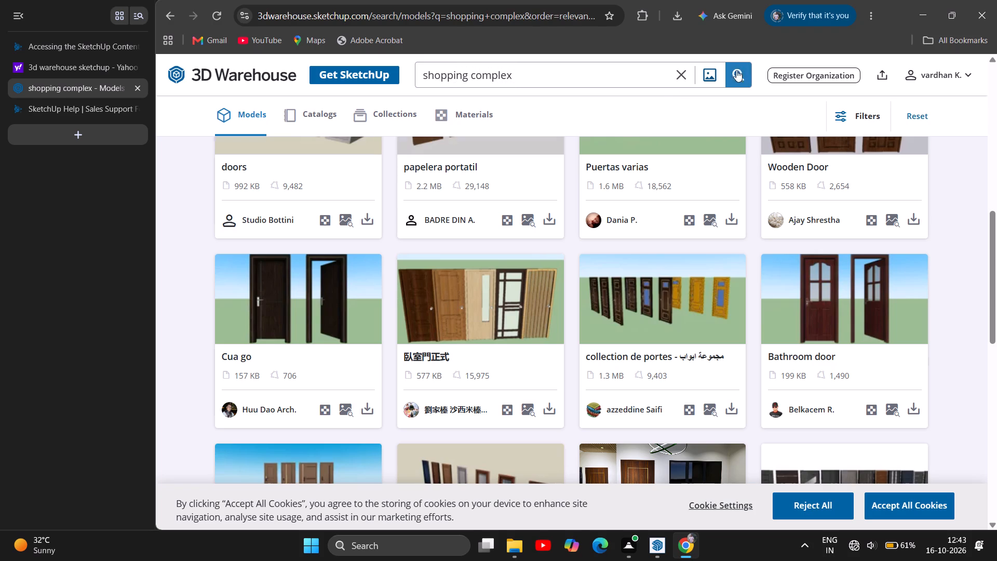
Check the results page, retry the "shopping complex" search under Catalogs, and return to the Models results.
{"action": "scroll", "coordinate": [563, 263], "scroll_direction": "up", "scroll_amount": 7}
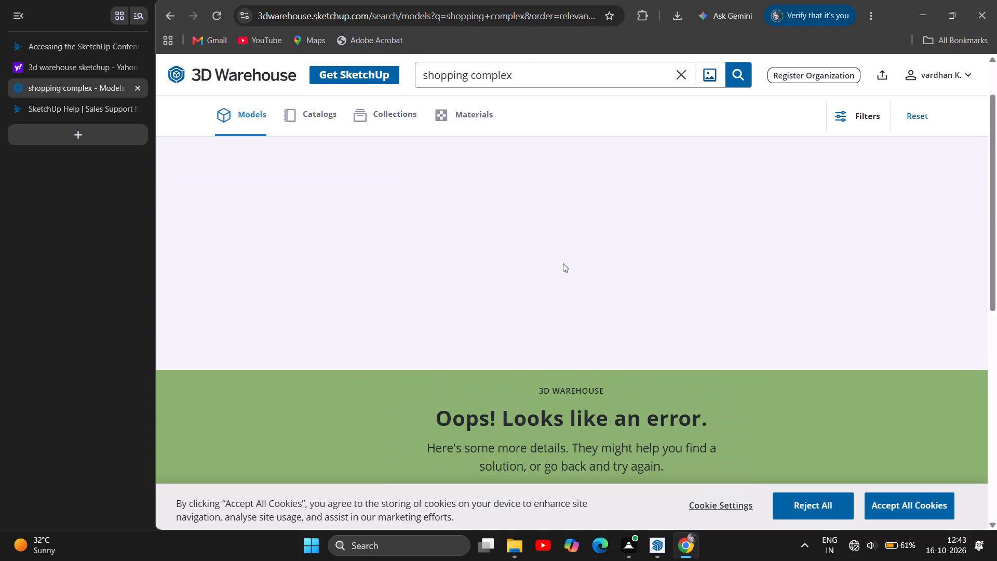
{"action": "scroll", "coordinate": [564, 263], "scroll_direction": "down", "scroll_amount": 2}
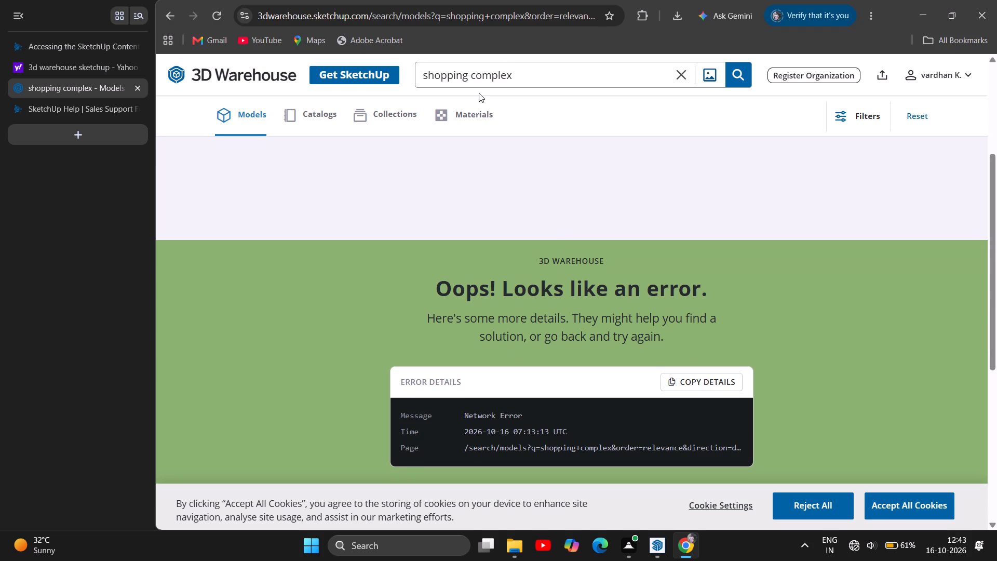
{"action": "left_click", "coordinate": [321, 115]}
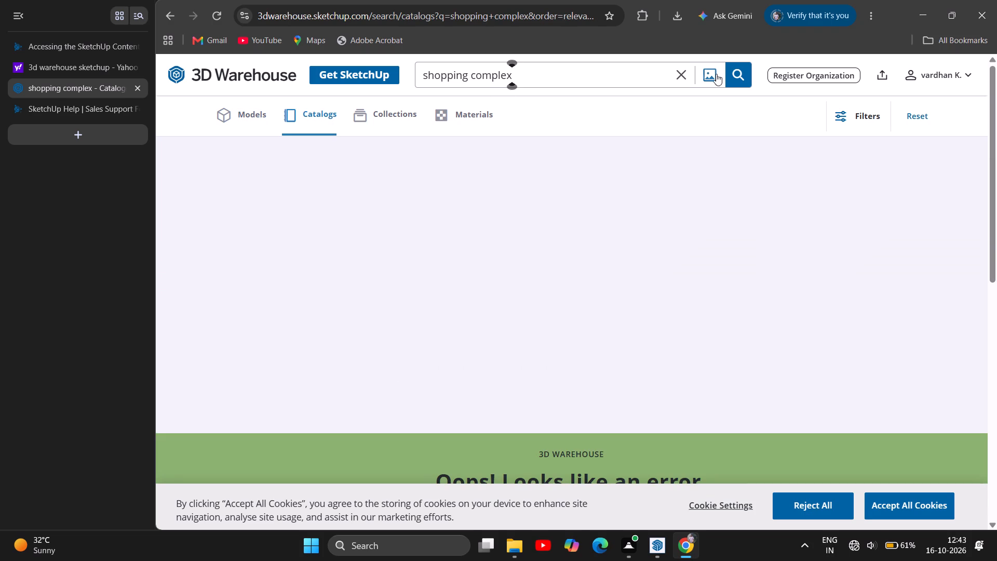
{"action": "left_click", "coordinate": [737, 72]}
{"action": "left_click", "coordinate": [250, 123]}
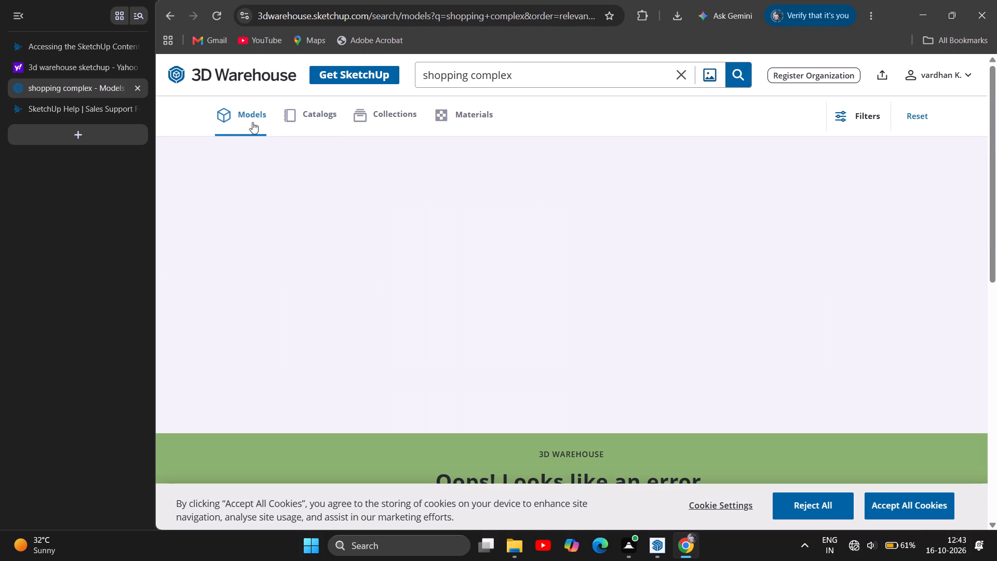
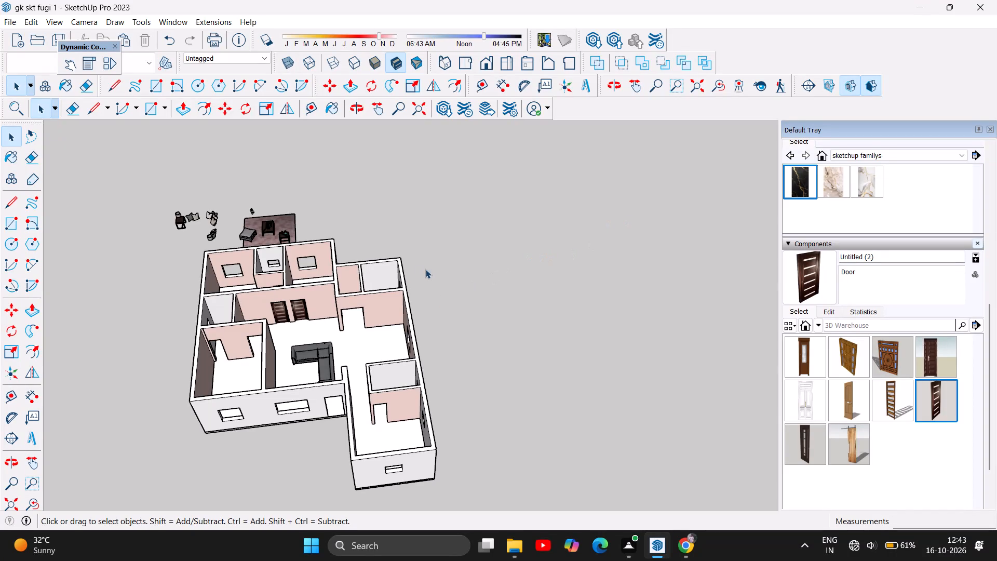
Look over the whole house model and the living room from several angles, examining the doors and remaining empty doorways.
{"action": "scroll", "coordinate": [441, 264], "scroll_direction": "down", "scroll_amount": 5}
{"action": "scroll", "coordinate": [433, 280], "scroll_direction": "up", "scroll_amount": 2}
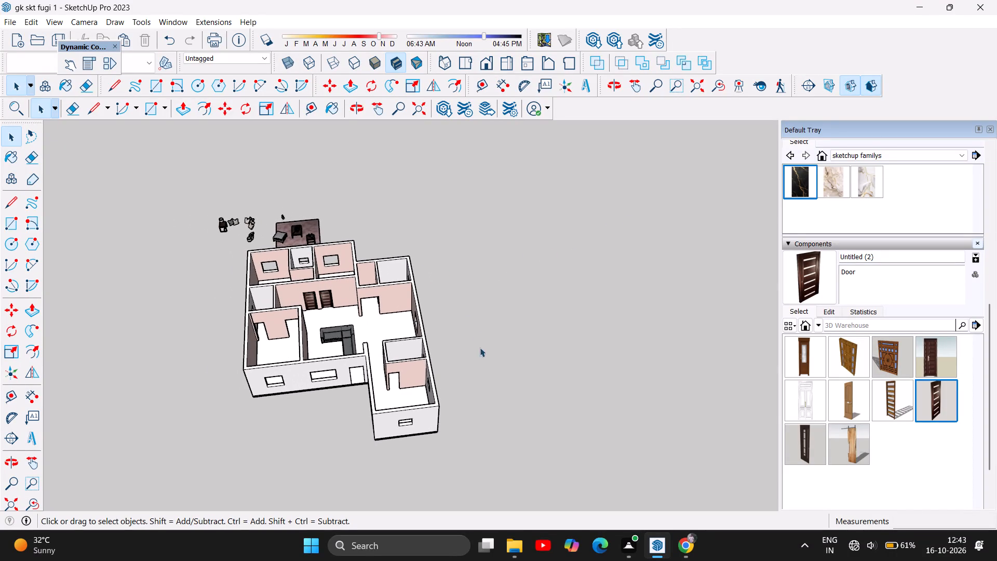
{"action": "scroll", "coordinate": [455, 397], "scroll_direction": "up", "scroll_amount": 6}
{"action": "scroll", "coordinate": [507, 358], "scroll_direction": "down", "scroll_amount": 2}
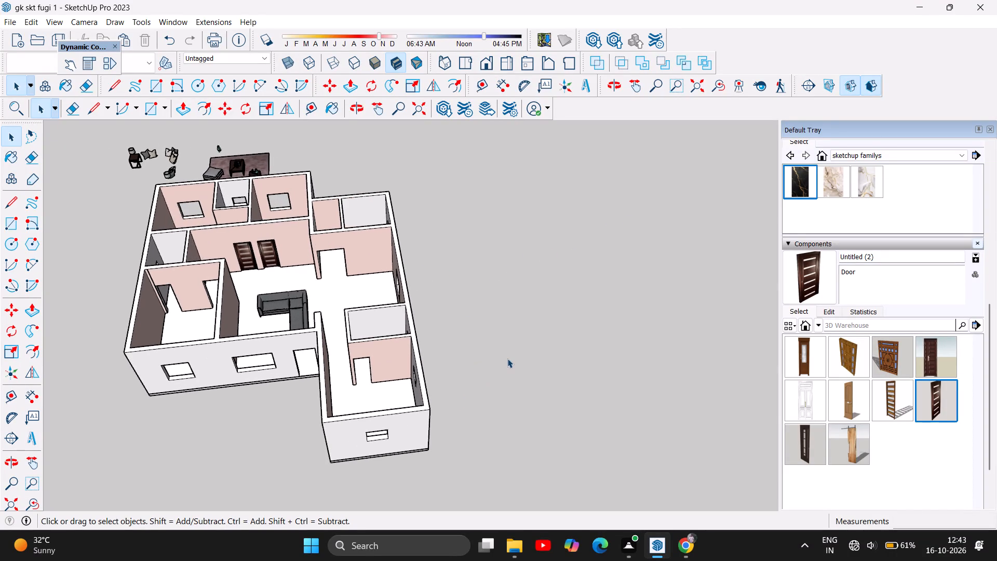
{"action": "scroll", "coordinate": [507, 358], "scroll_direction": "down", "scroll_amount": 2}
{"action": "scroll", "coordinate": [507, 358], "scroll_direction": "up", "scroll_amount": 5}
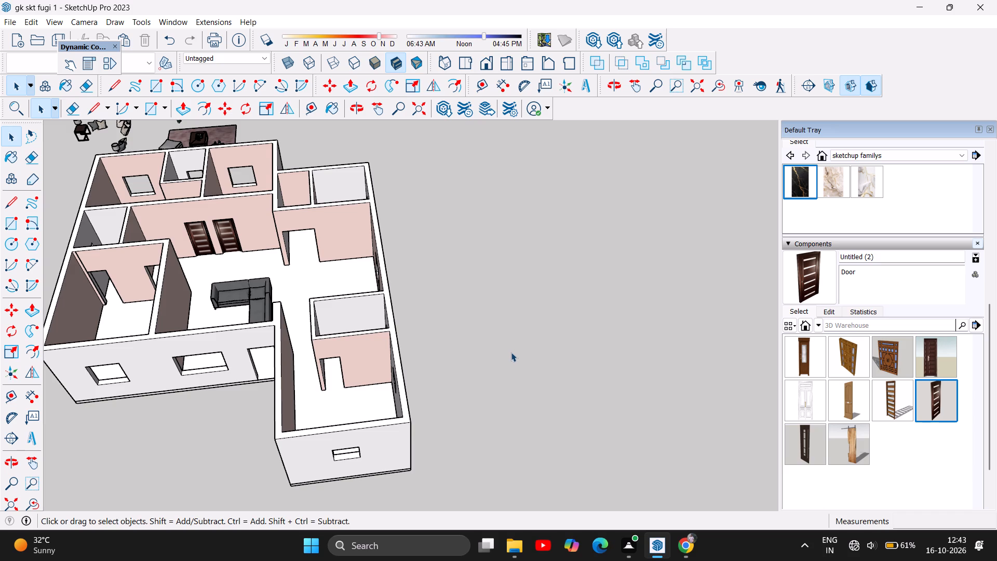
{"action": "scroll", "coordinate": [511, 352], "scroll_direction": "down", "scroll_amount": 1}
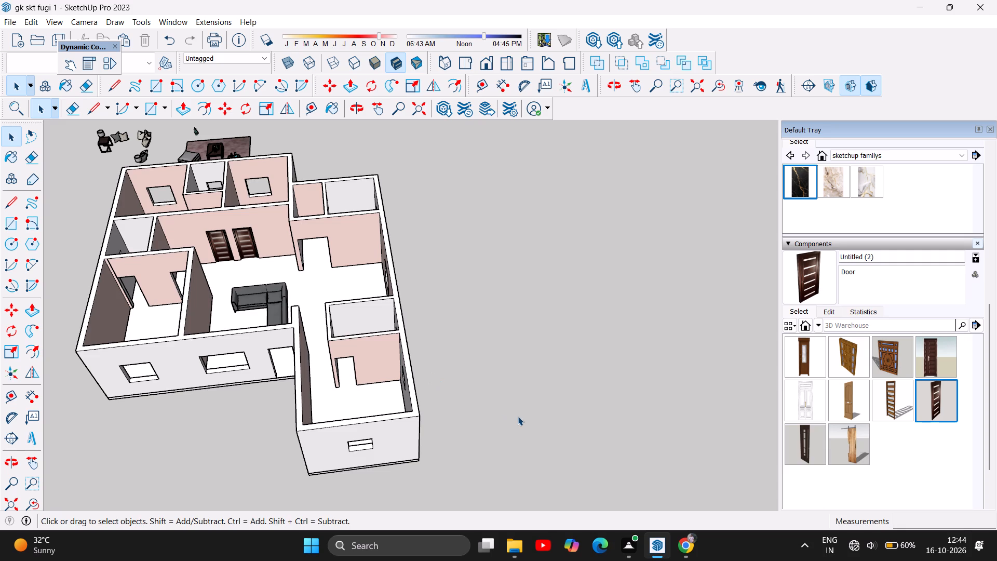
{"action": "scroll", "coordinate": [558, 439], "scroll_direction": "down", "scroll_amount": 5}
{"action": "scroll", "coordinate": [609, 424], "scroll_direction": "down", "scroll_amount": 5}
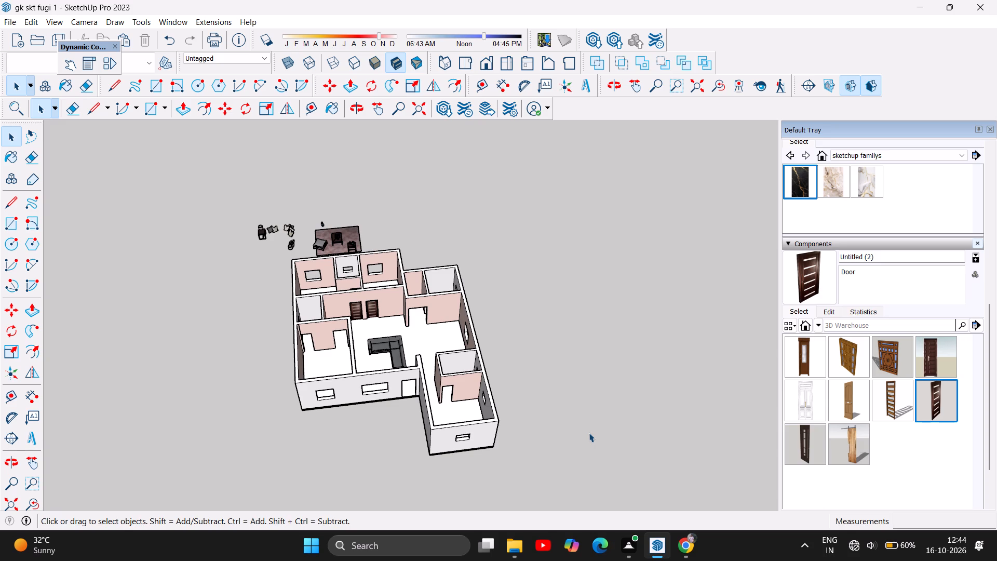
{"action": "scroll", "coordinate": [589, 433], "scroll_direction": "down", "scroll_amount": 3}
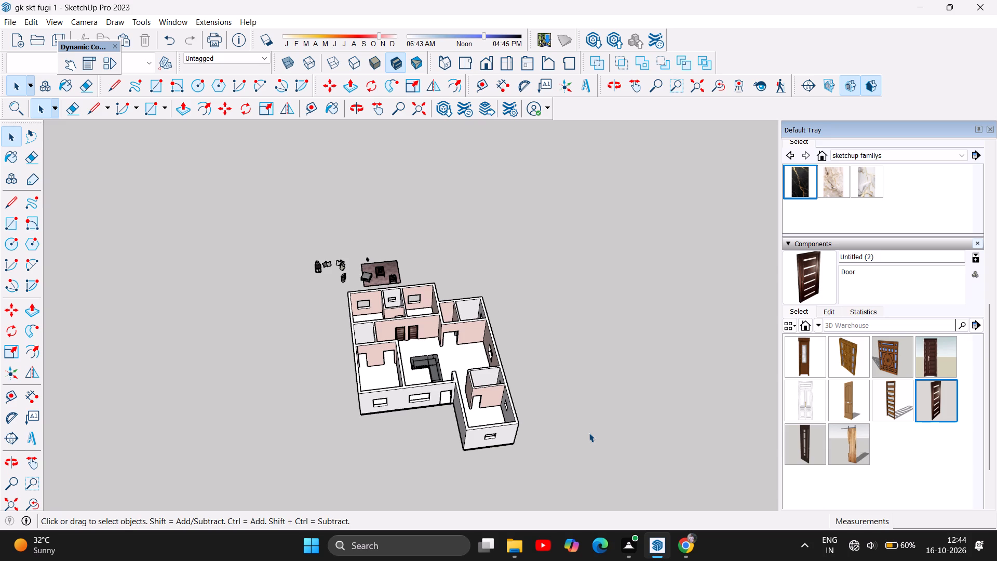
{"action": "scroll", "coordinate": [614, 437], "scroll_direction": "down", "scroll_amount": 4}
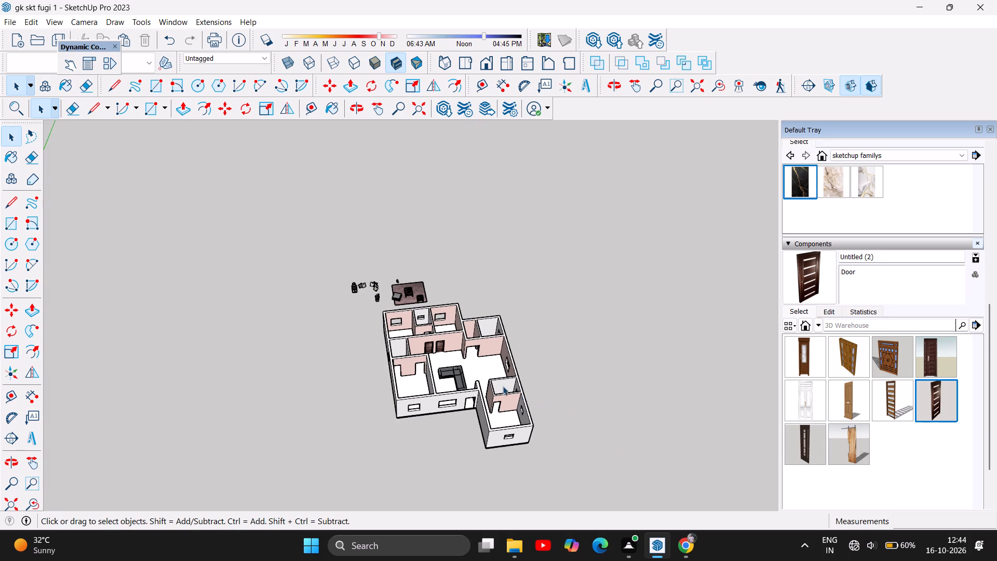
{"action": "scroll", "coordinate": [499, 384], "scroll_direction": "up", "scroll_amount": 12}
{"action": "scroll", "coordinate": [336, 342], "scroll_direction": "up", "scroll_amount": 5}
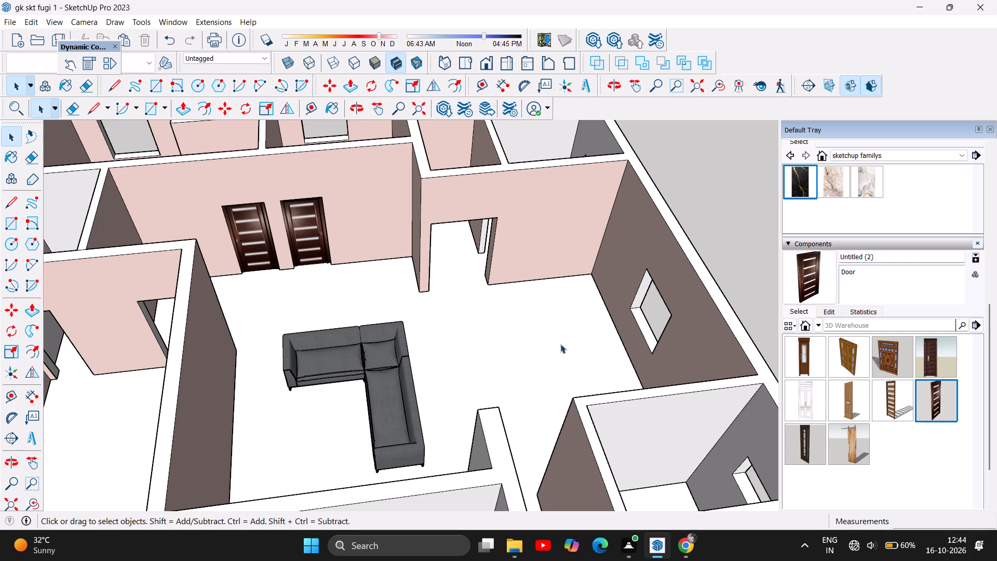
{"action": "scroll", "coordinate": [443, 332], "scroll_direction": "down", "scroll_amount": 4}
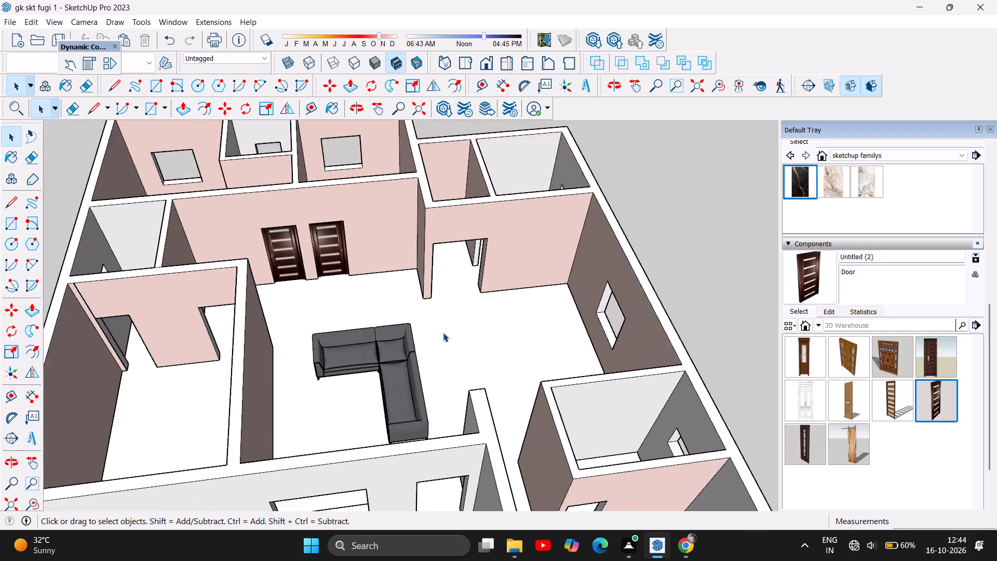
{"action": "scroll", "coordinate": [443, 332], "scroll_direction": "down", "scroll_amount": 4}
{"action": "scroll", "coordinate": [501, 348], "scroll_direction": "up", "scroll_amount": 2}
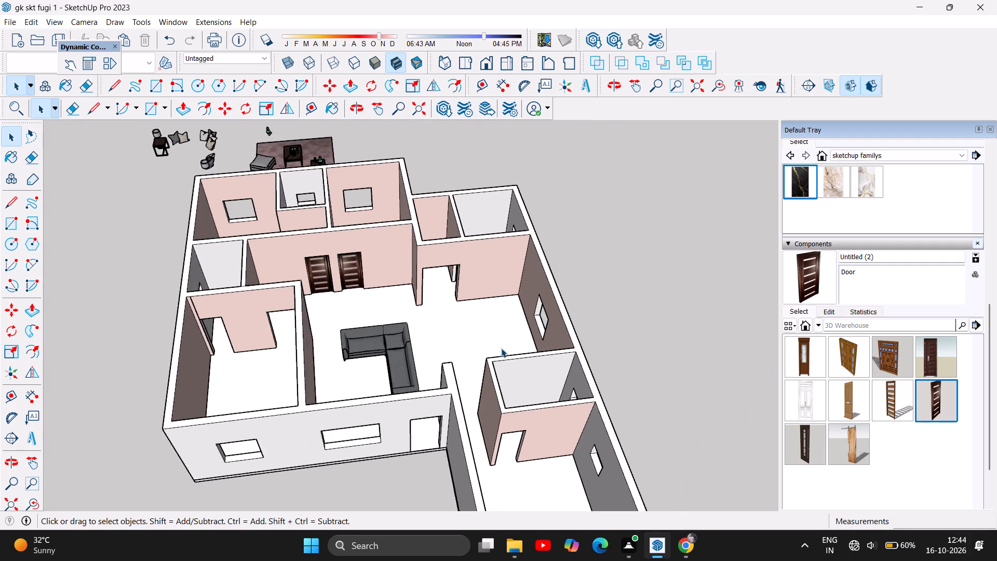
{"action": "scroll", "coordinate": [501, 348], "scroll_direction": "up", "scroll_amount": 3}
{"action": "left_click", "coordinate": [355, 108]}
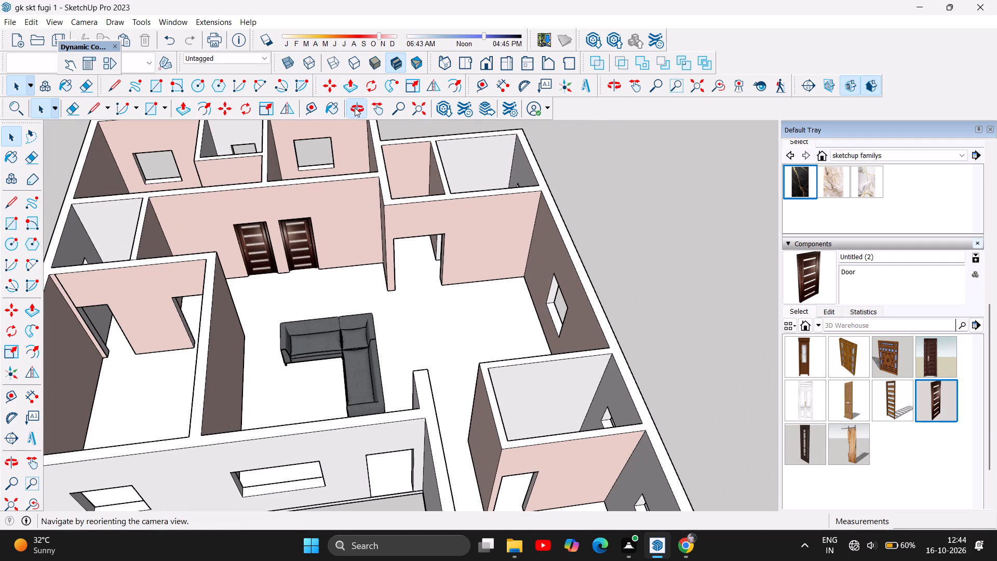
{"action": "left_click_drag", "start_coordinate": [171, 379], "coordinate": [129, 386]}
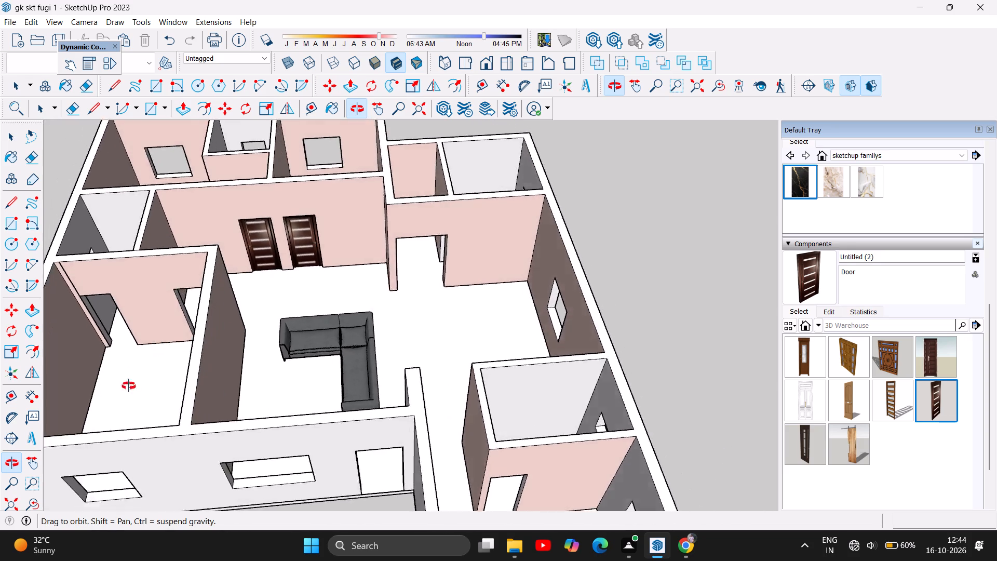
{"action": "left_click_drag", "start_coordinate": [129, 386], "coordinate": [345, 369]}
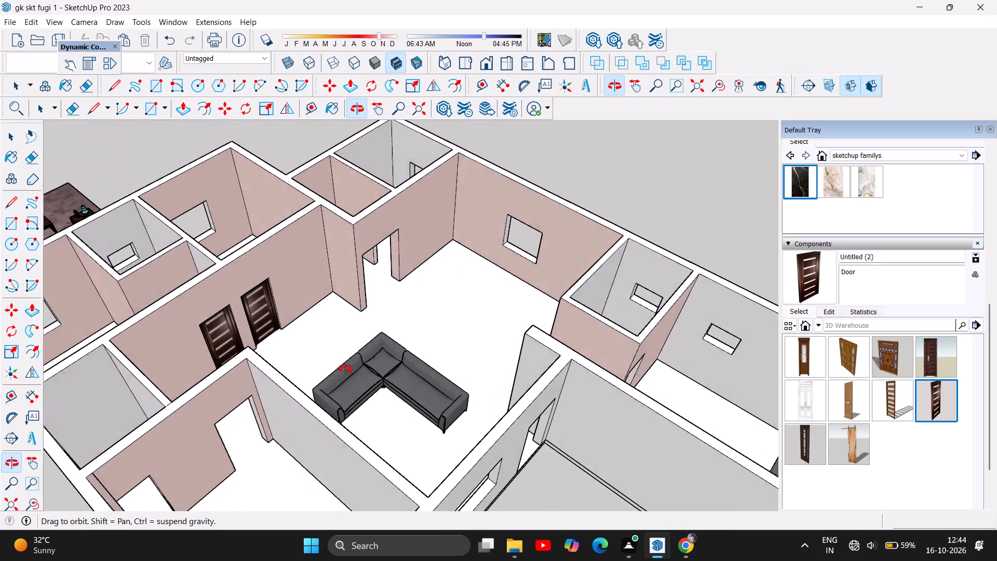
{"action": "left_click_drag", "start_coordinate": [345, 369], "coordinate": [304, 332]}
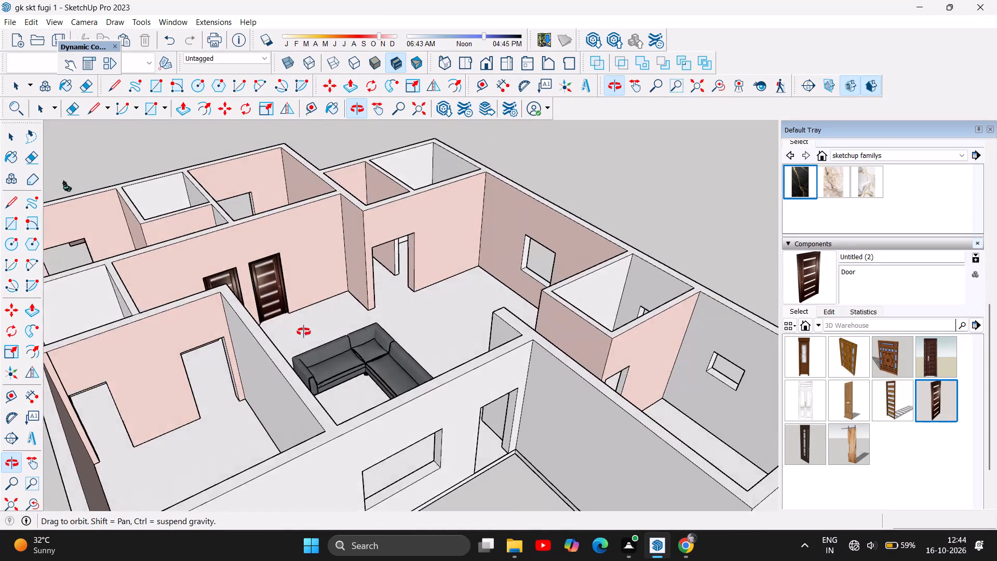
{"action": "left_click_drag", "start_coordinate": [304, 332], "coordinate": [484, 359]}
{"action": "left_click_drag", "start_coordinate": [264, 389], "coordinate": [129, 384]}
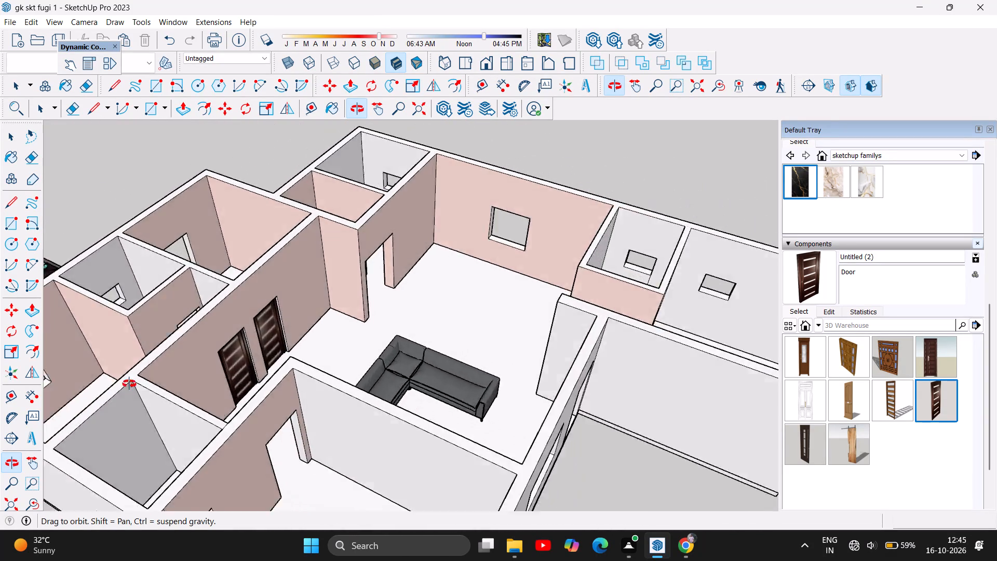
{"action": "left_click_drag", "start_coordinate": [129, 384], "coordinate": [38, 459]}
{"action": "scroll", "coordinate": [280, 238], "scroll_direction": "up", "scroll_amount": 2}
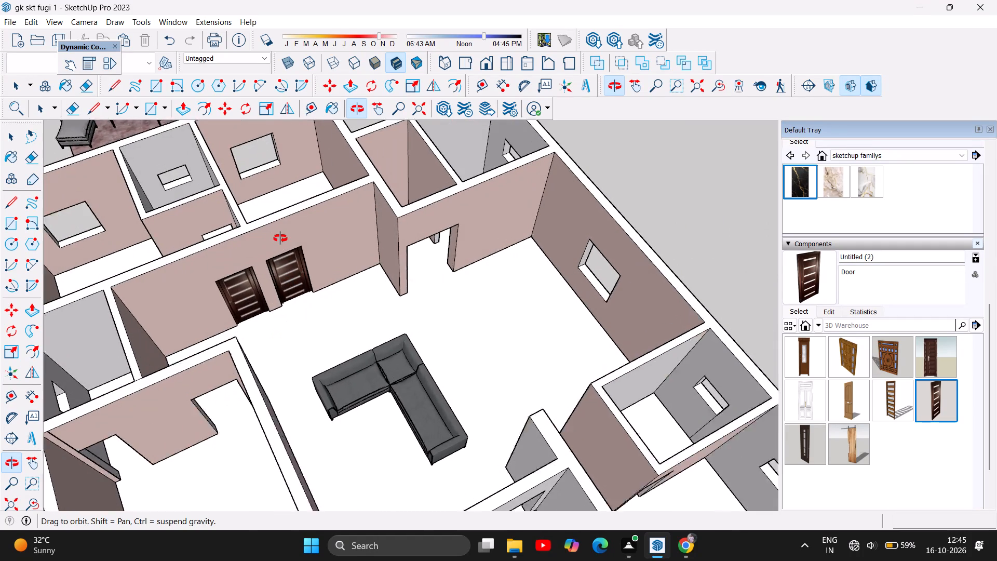
{"action": "scroll", "coordinate": [280, 238], "scroll_direction": "up", "scroll_amount": 3}
Copy the living-room door farther from the projecting wall corner and paste it beside the empty doorway near the sofa.
{"action": "left_click", "coordinate": [8, 133]}
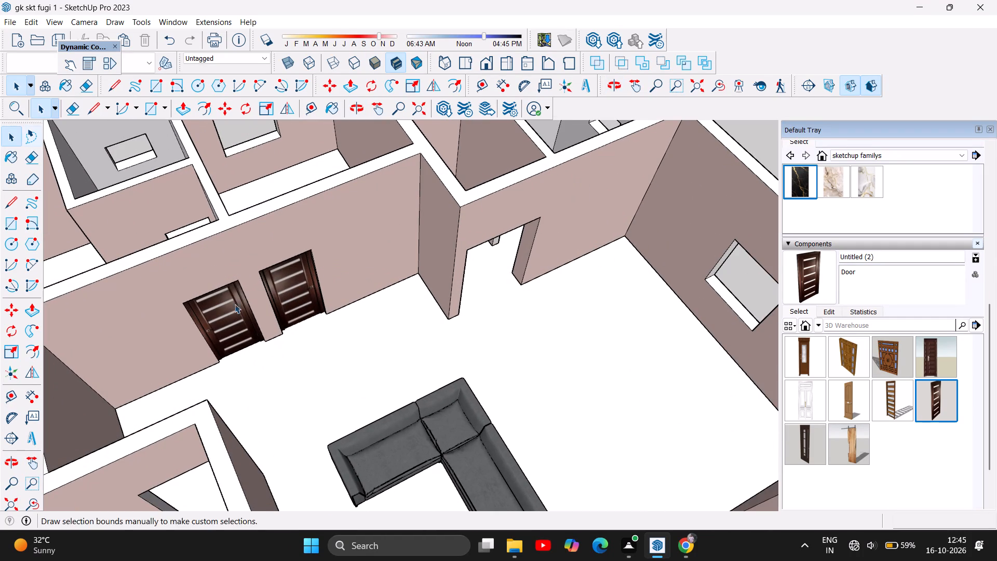
{"action": "left_click", "coordinate": [234, 322]}
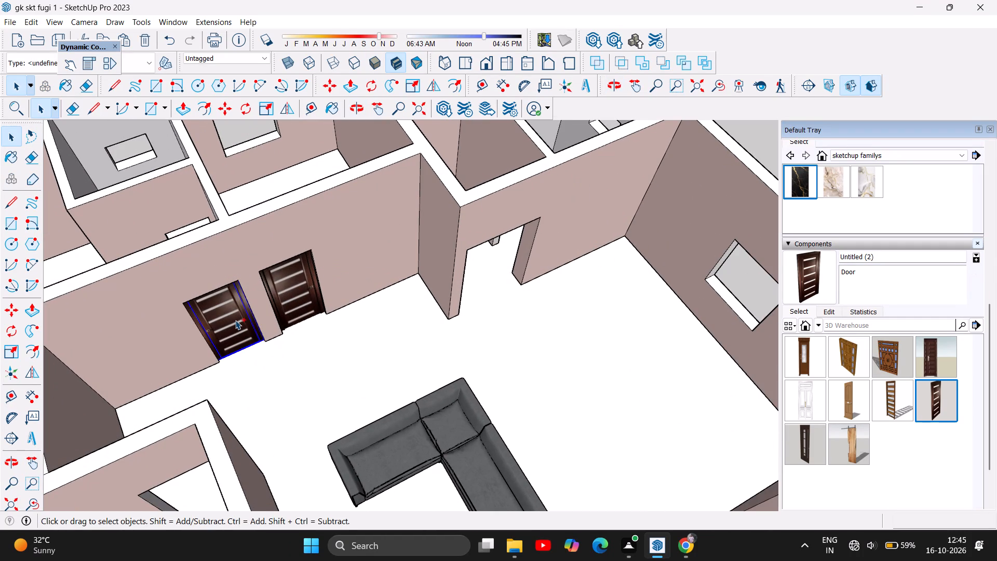
{"action": "key", "text": "ctrl+c"}
{"action": "scroll", "coordinate": [507, 366], "scroll_direction": "down", "scroll_amount": 2}
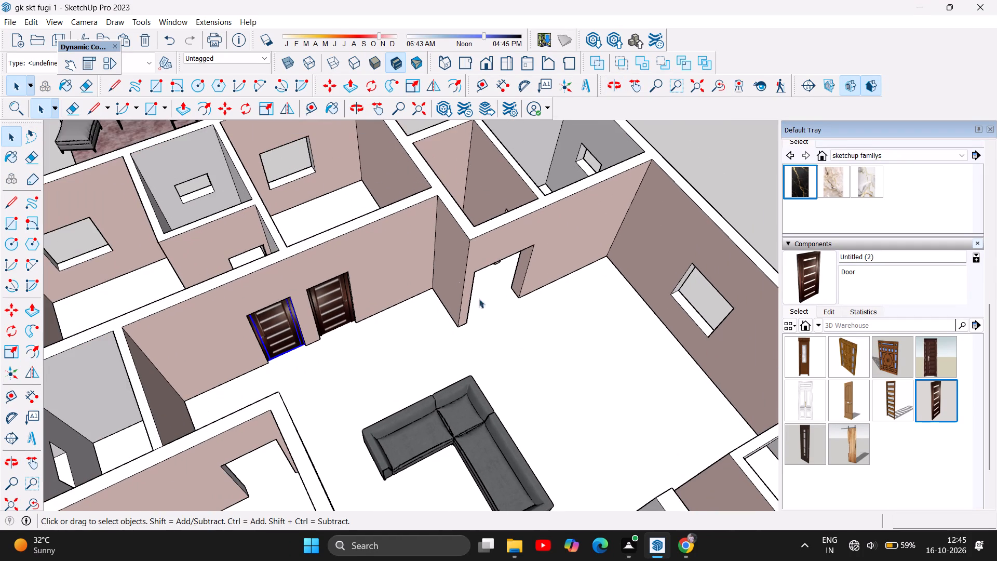
{"action": "left_click", "coordinate": [357, 114]}
{"action": "left_click_drag", "start_coordinate": [198, 356], "coordinate": [206, 356]}
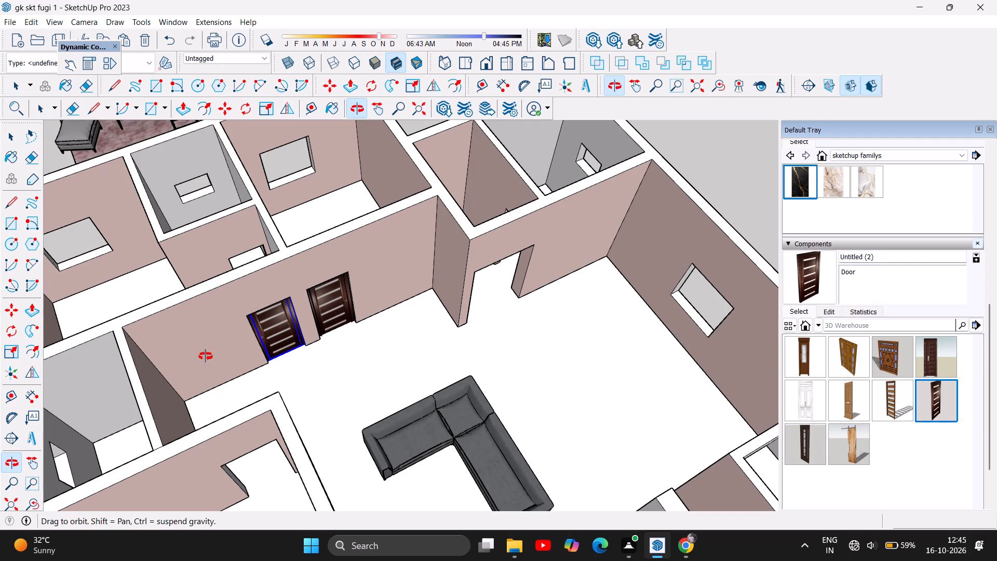
{"action": "left_click_drag", "start_coordinate": [206, 356], "coordinate": [759, 280]}
{"action": "scroll", "coordinate": [634, 254], "scroll_direction": "up", "scroll_amount": 11}
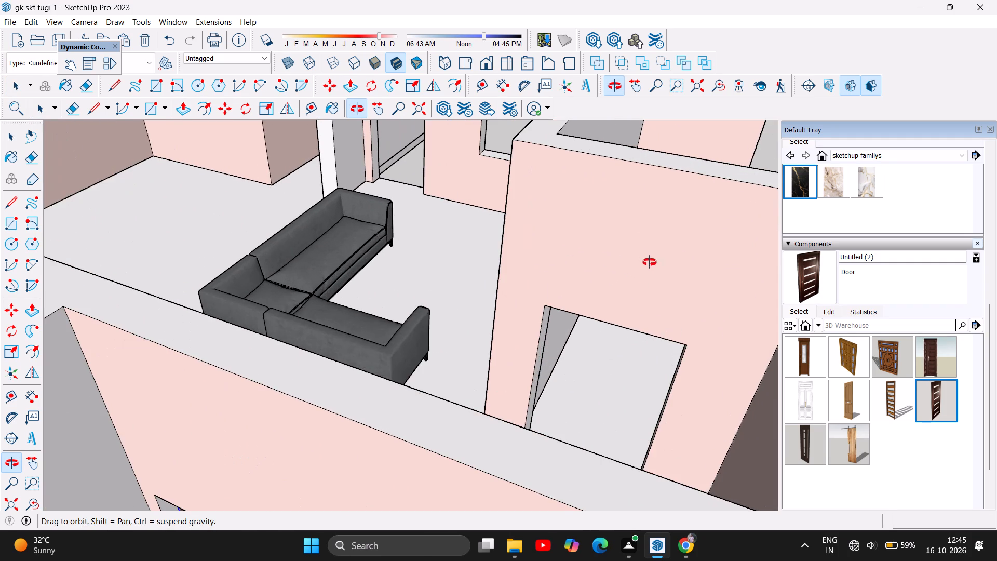
{"action": "left_click_drag", "start_coordinate": [588, 399], "coordinate": [584, 420]}
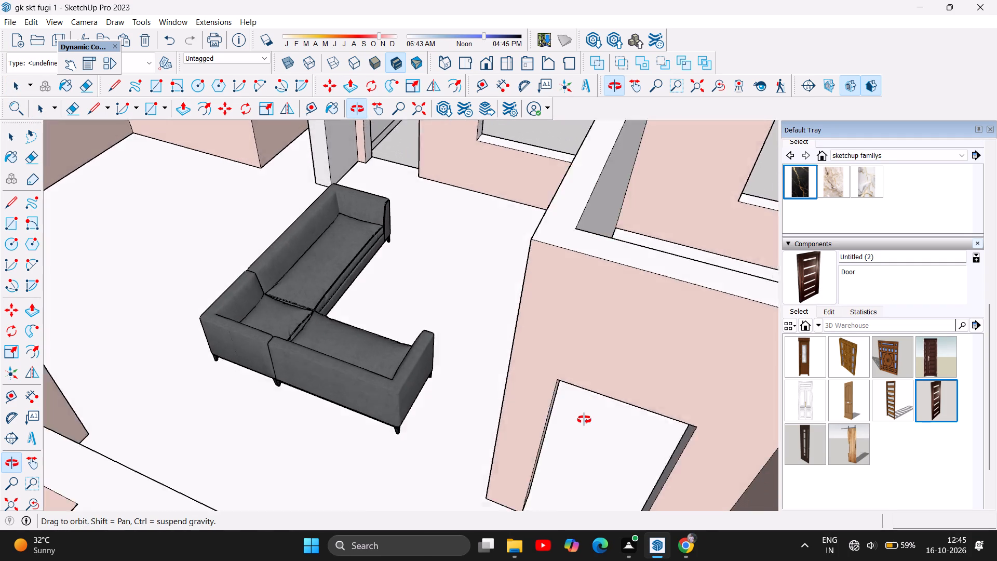
{"action": "left_click_drag", "start_coordinate": [584, 420], "coordinate": [583, 419]}
{"action": "scroll", "coordinate": [383, 217], "scroll_direction": "down", "scroll_amount": 1}
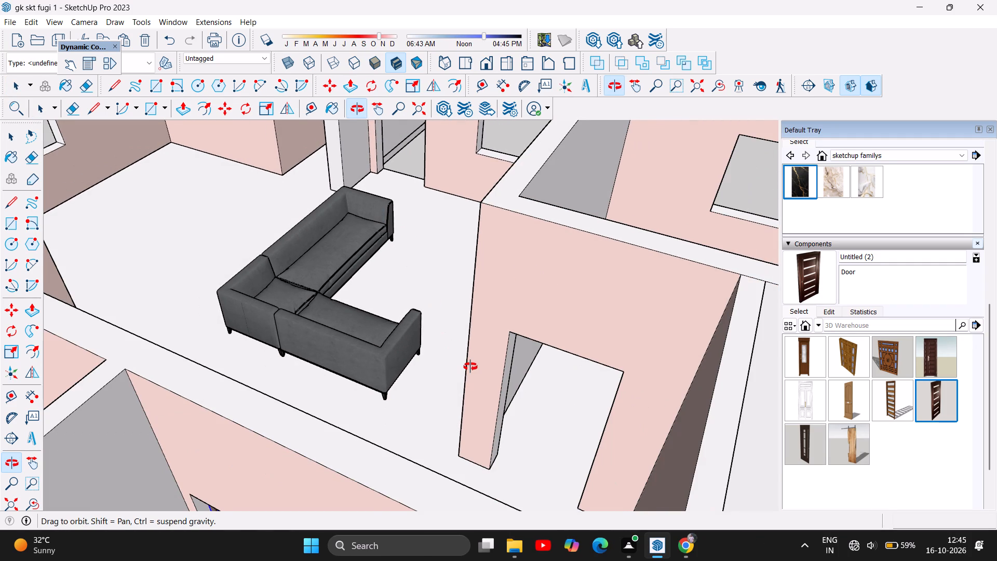
{"action": "left_click_drag", "start_coordinate": [470, 367], "coordinate": [471, 379]}
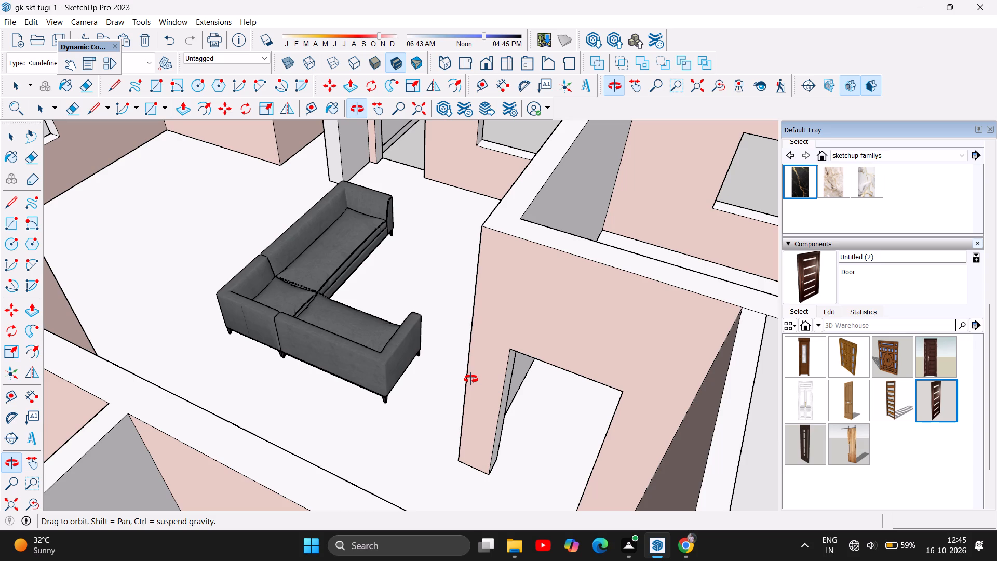
{"action": "key", "text": "ctrl+v"}
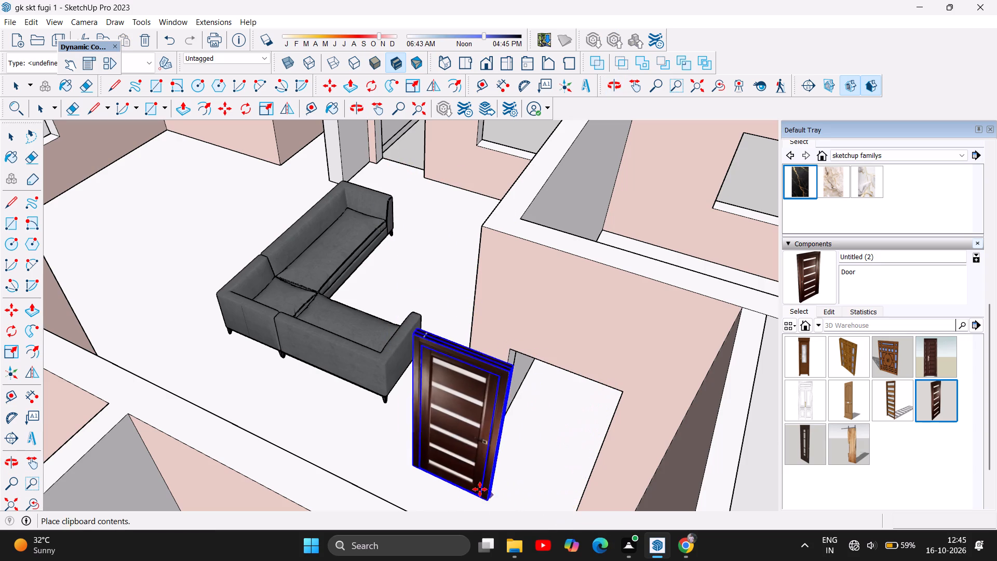
{"action": "left_click", "coordinate": [476, 490]}
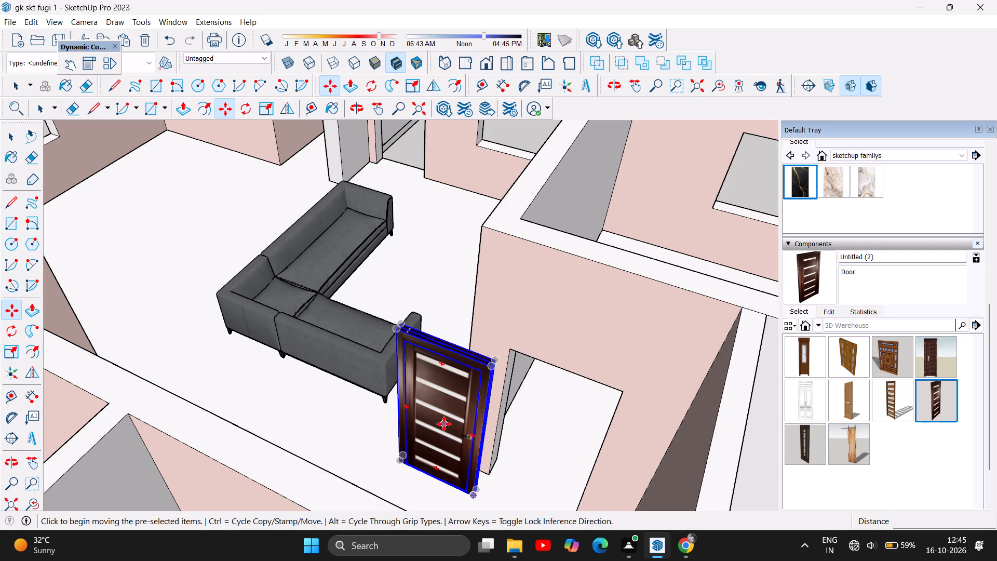
Move the pasted door about 3' 5 7/16" into the empty doorway in the pink wall near the sofa.
{"action": "left_click", "coordinate": [444, 424]}
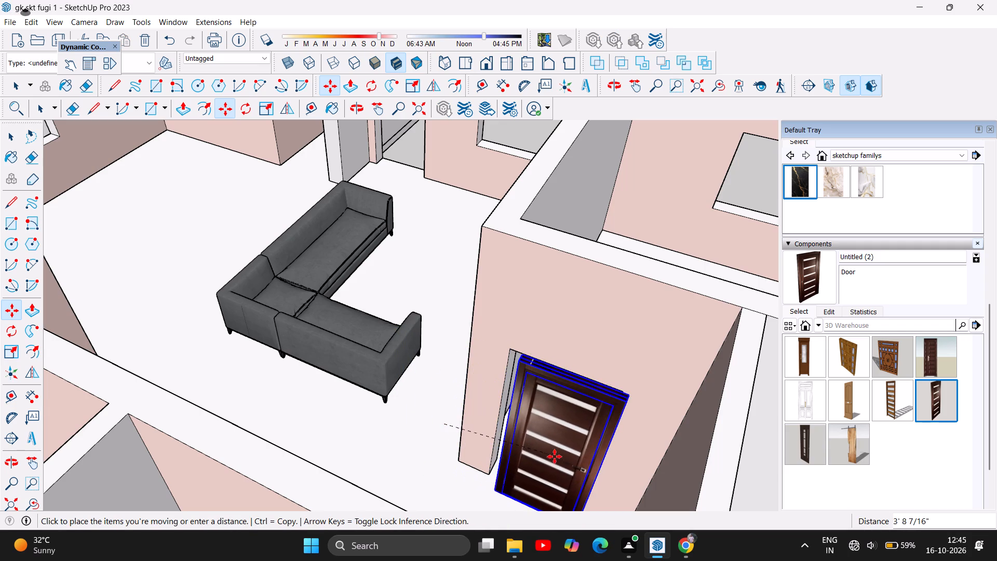
{"action": "left_click", "coordinate": [549, 449]}
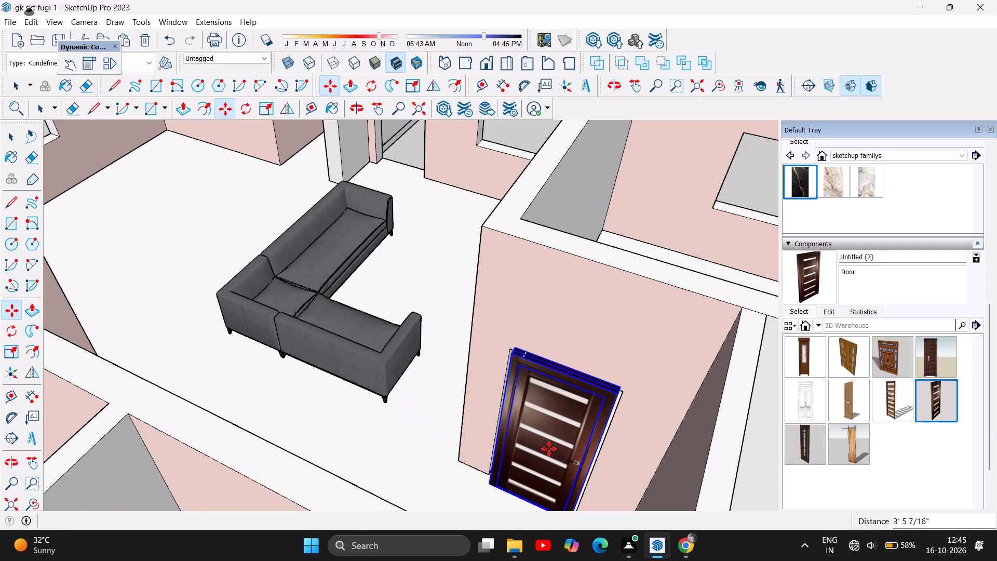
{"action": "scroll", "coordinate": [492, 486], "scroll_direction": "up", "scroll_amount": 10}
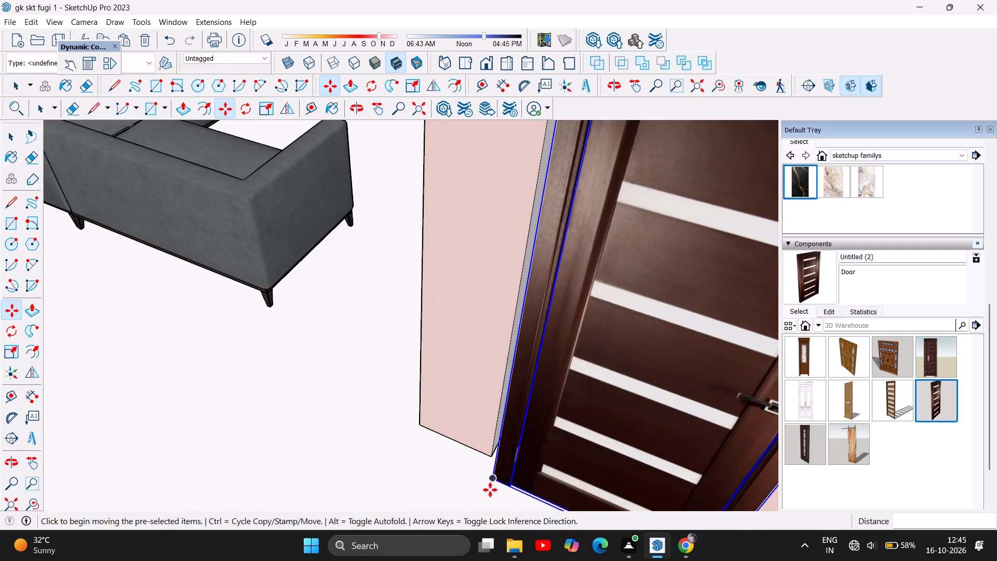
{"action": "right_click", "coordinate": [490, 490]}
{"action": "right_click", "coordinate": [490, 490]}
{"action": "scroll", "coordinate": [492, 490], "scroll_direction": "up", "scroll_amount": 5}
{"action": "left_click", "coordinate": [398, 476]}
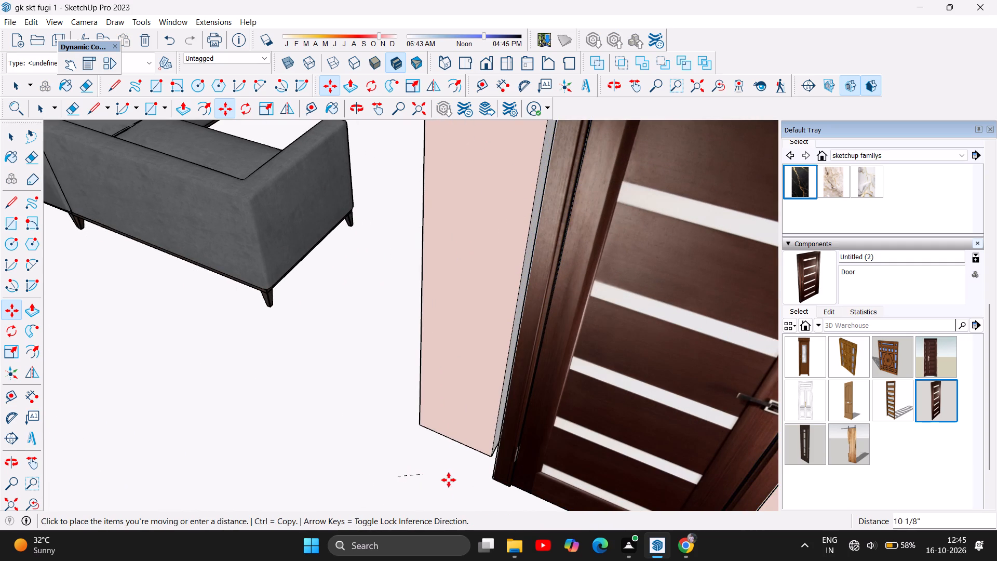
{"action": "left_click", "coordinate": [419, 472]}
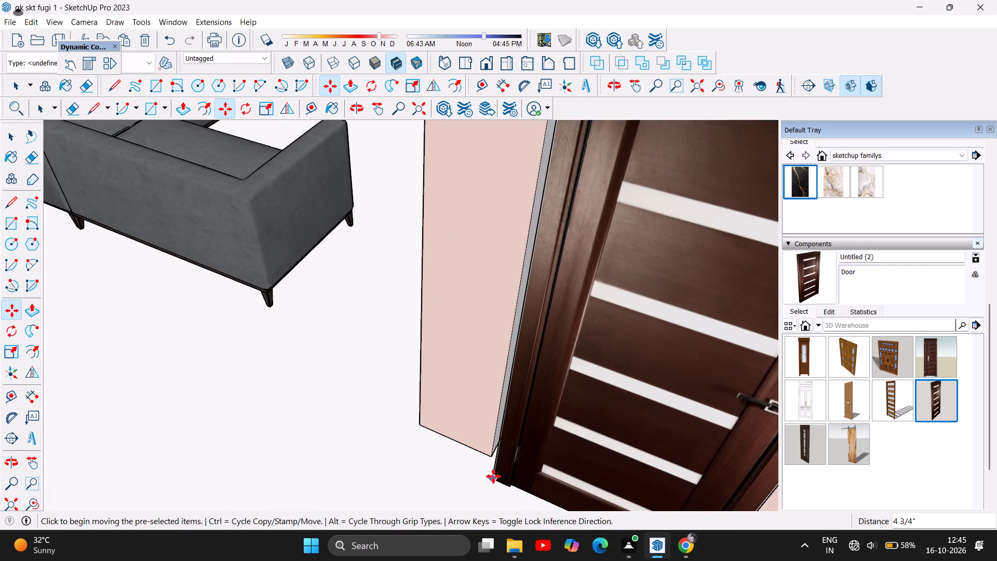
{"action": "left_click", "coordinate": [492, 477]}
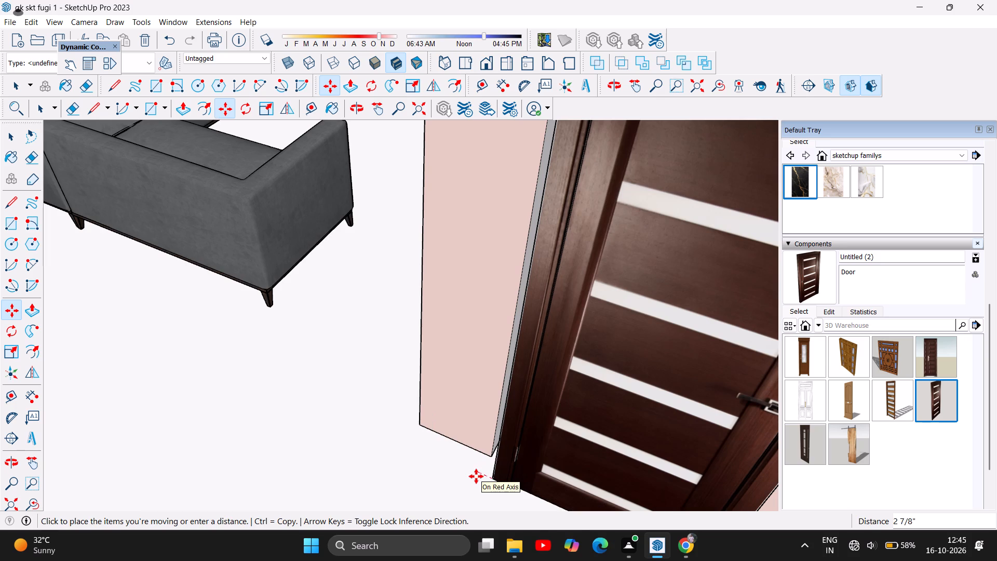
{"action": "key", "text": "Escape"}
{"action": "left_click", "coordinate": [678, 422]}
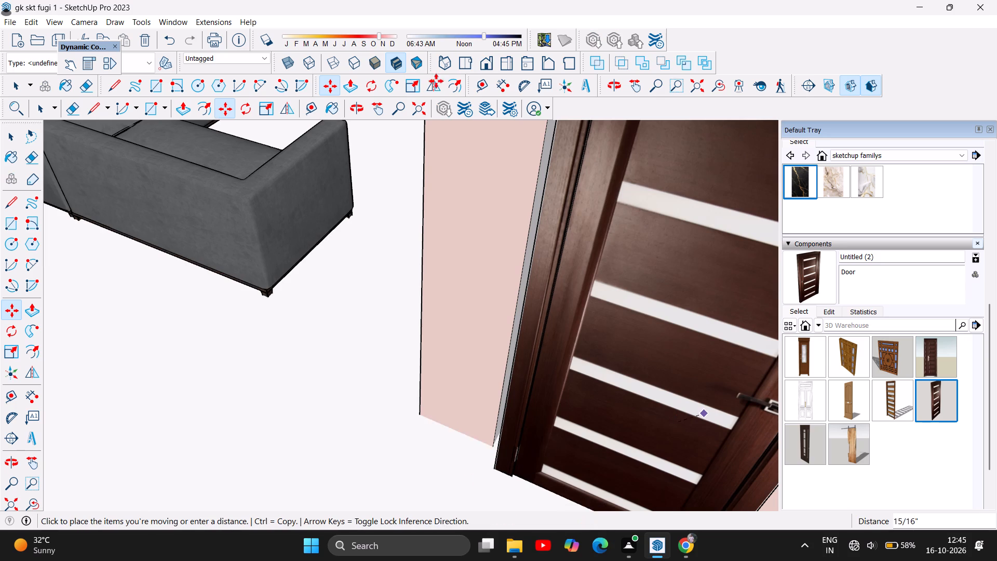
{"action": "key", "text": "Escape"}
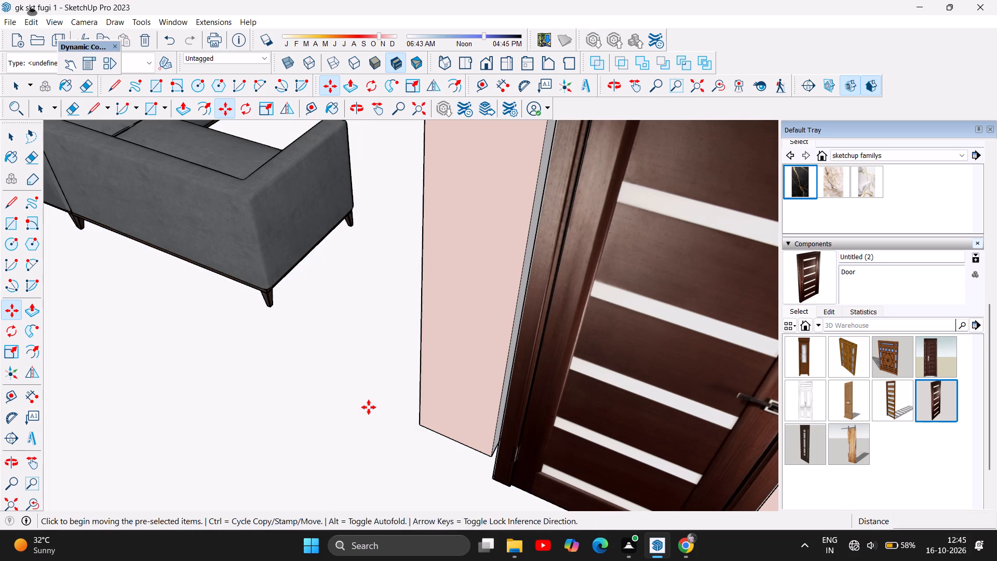
Move the door near the sofa about 8 13/16" by its bottom corner, back against the doorway's side wall.
{"action": "left_click", "coordinate": [16, 136]}
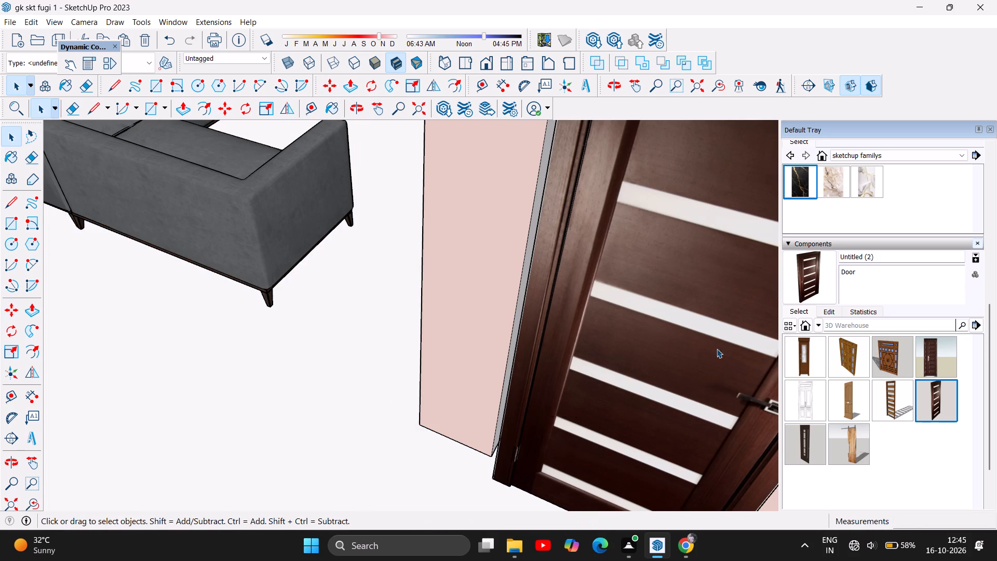
{"action": "left_click", "coordinate": [672, 345]}
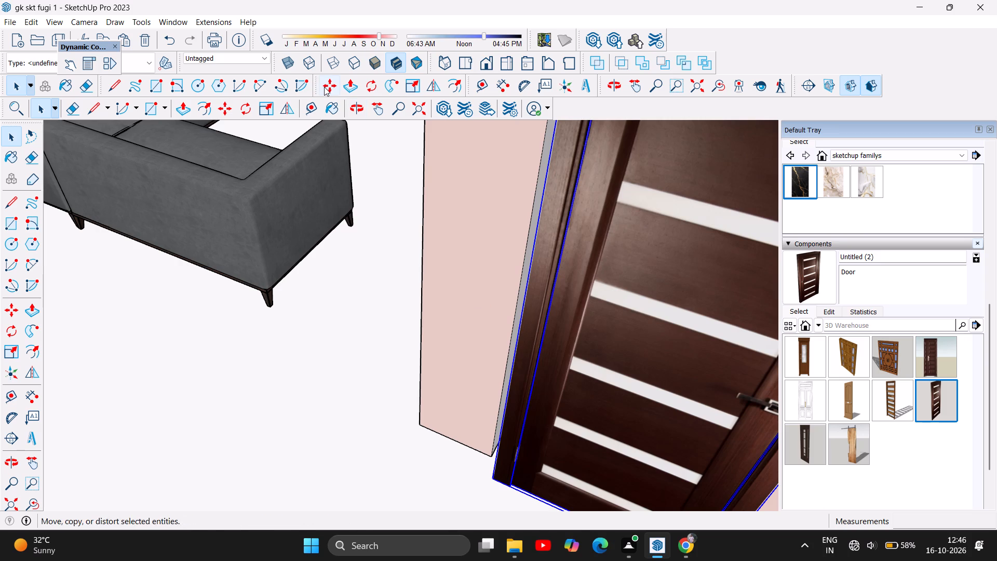
{"action": "left_click", "coordinate": [324, 86]}
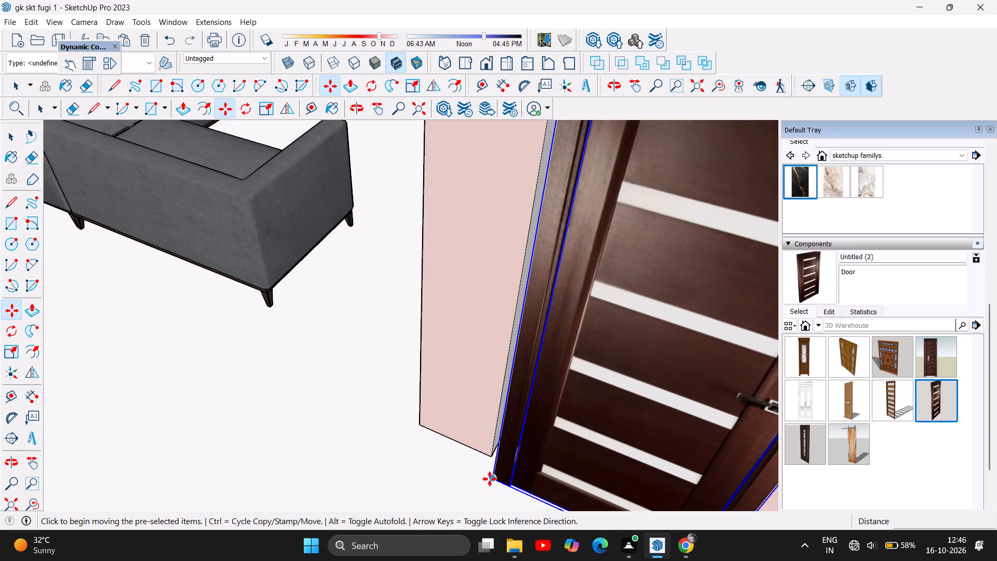
{"action": "left_click", "coordinate": [490, 479]}
{"action": "scroll", "coordinate": [491, 452], "scroll_direction": "up", "scroll_amount": 2}
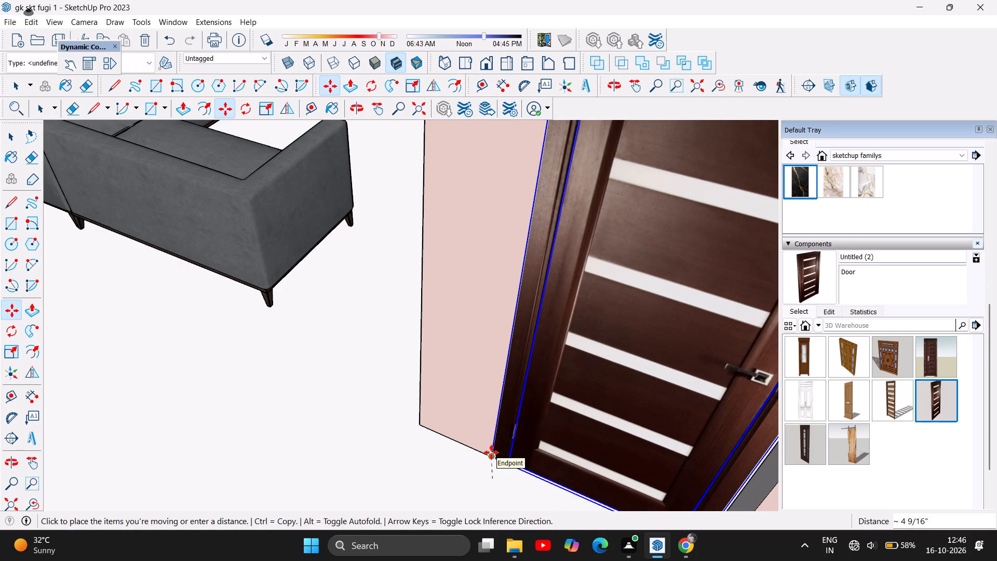
{"action": "scroll", "coordinate": [491, 452], "scroll_direction": "up", "scroll_amount": 7}
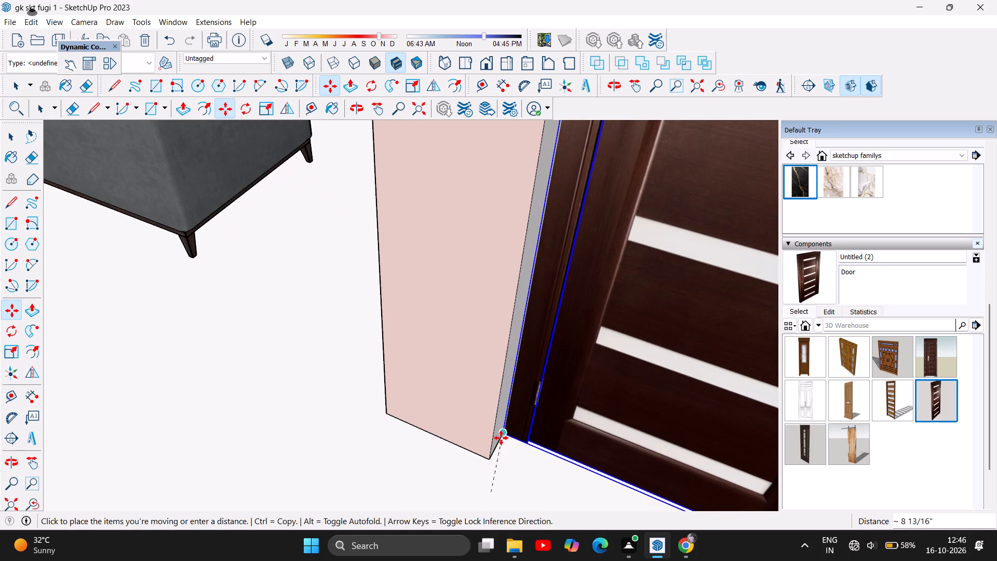
{"action": "left_click", "coordinate": [500, 438]}
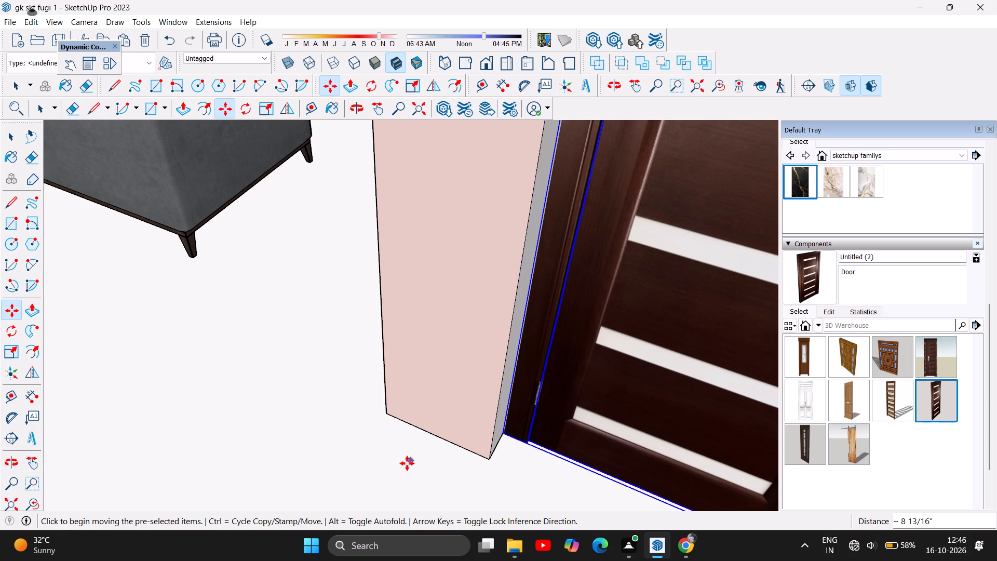
Shift the door about 2 13/16" within the wall thickness, using its bottom corner on the handle side.
{"action": "scroll", "coordinate": [407, 463], "scroll_direction": "down", "scroll_amount": 15}
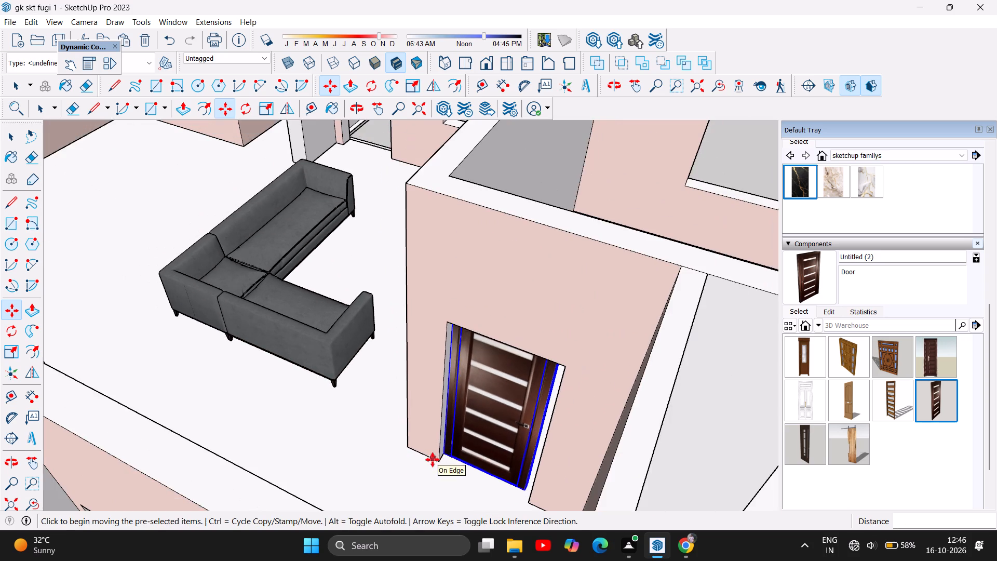
{"action": "scroll", "coordinate": [500, 466], "scroll_direction": "up", "scroll_amount": 6}
{"action": "scroll", "coordinate": [550, 506], "scroll_direction": "up", "scroll_amount": 3}
{"action": "scroll", "coordinate": [452, 324], "scroll_direction": "down", "scroll_amount": 2}
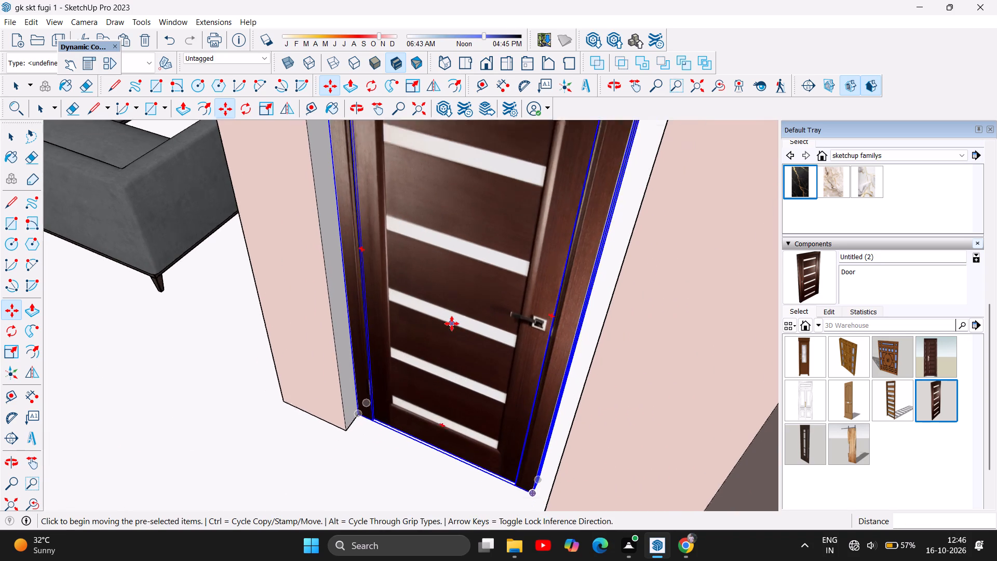
{"action": "scroll", "coordinate": [452, 324], "scroll_direction": "down", "scroll_amount": 2}
{"action": "scroll", "coordinate": [490, 482], "scroll_direction": "up", "scroll_amount": 6}
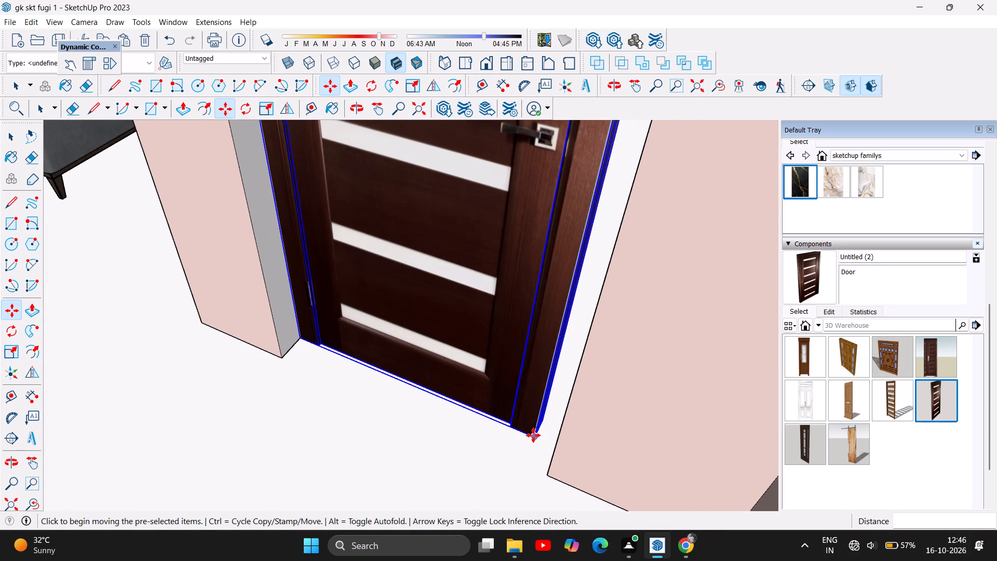
{"action": "left_click", "coordinate": [535, 435]}
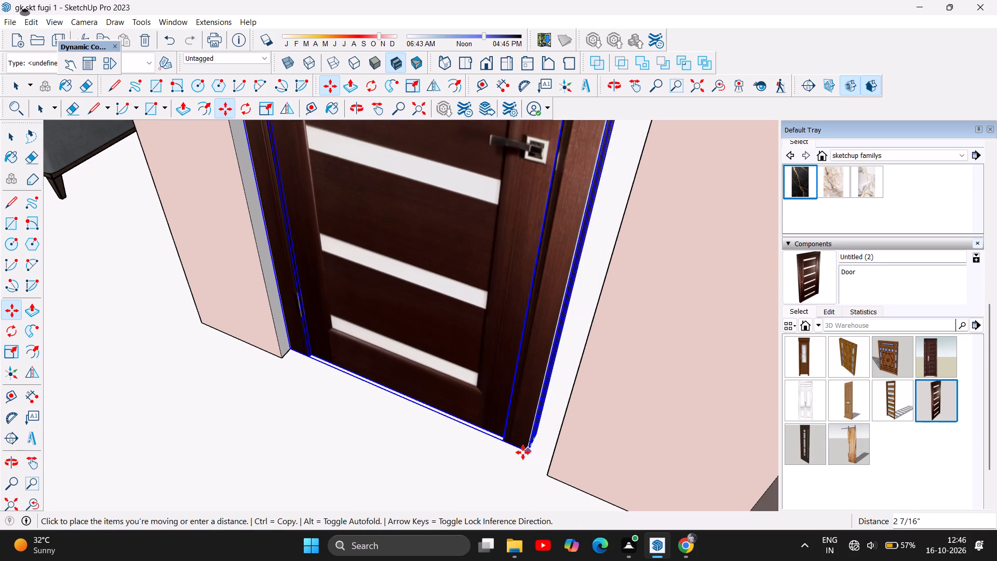
{"action": "double_click", "coordinate": [523, 452]}
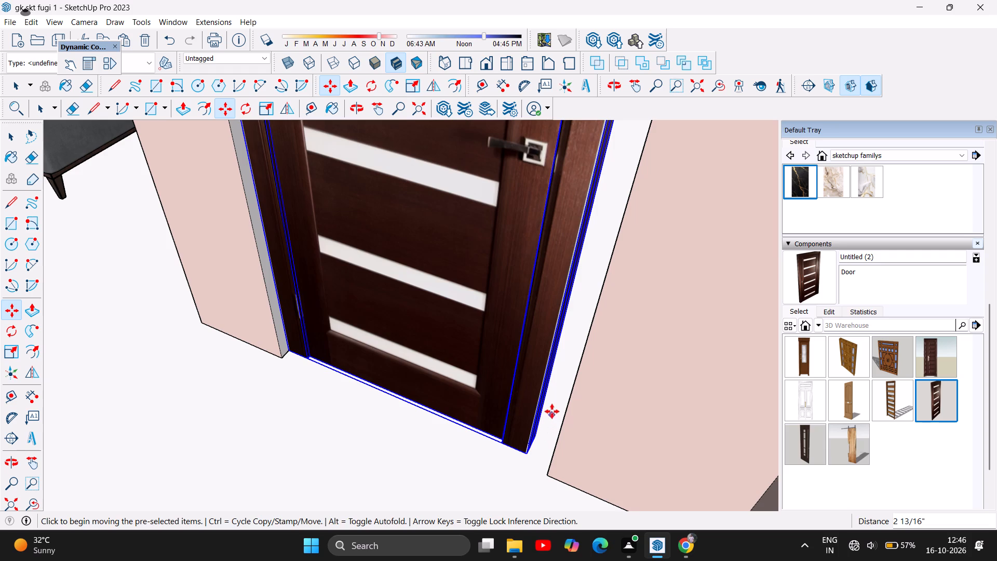
Scale the door uniformly by about 1.09 from its bottom handle-side corner so it closes the gap in the doorway.
{"action": "scroll", "coordinate": [574, 420], "scroll_direction": "down", "scroll_amount": 4}
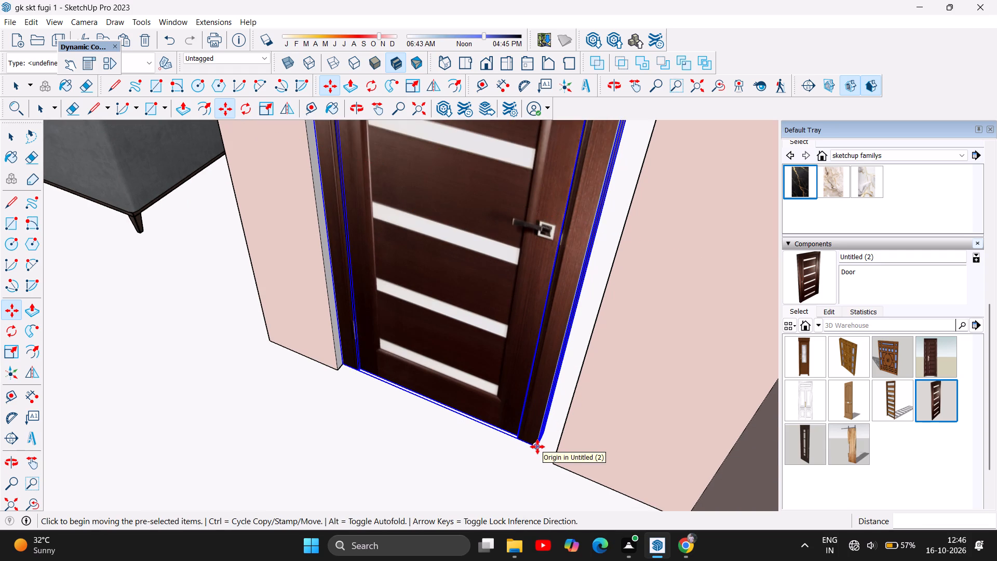
{"action": "left_click", "coordinate": [12, 346]}
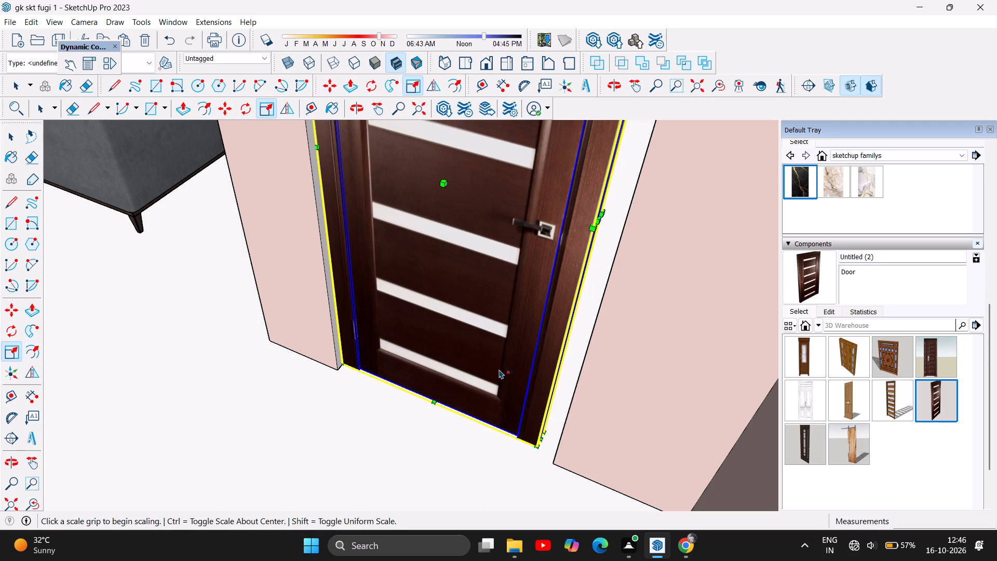
{"action": "scroll", "coordinate": [541, 450], "scroll_direction": "up", "scroll_amount": 5}
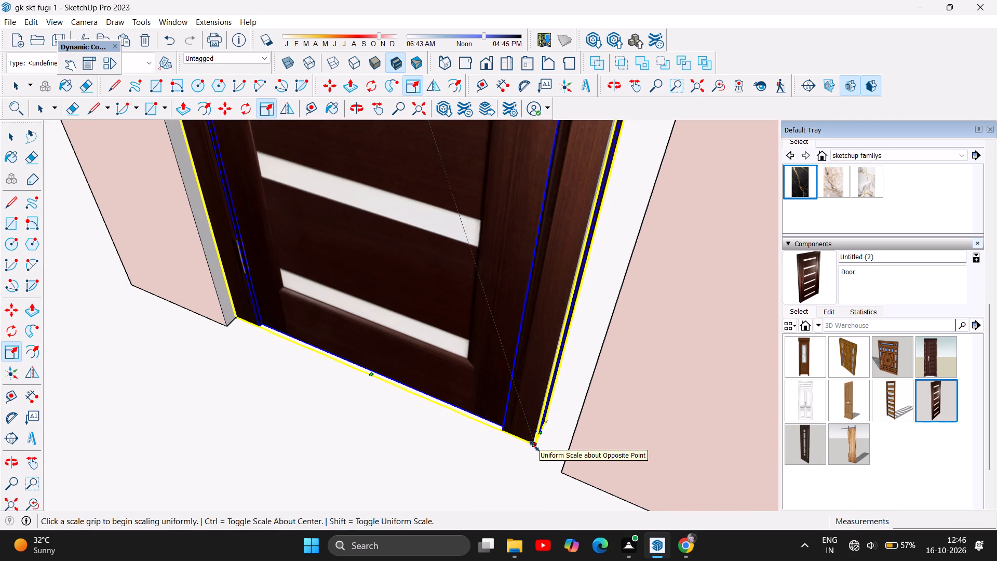
{"action": "left_click", "coordinate": [534, 446]}
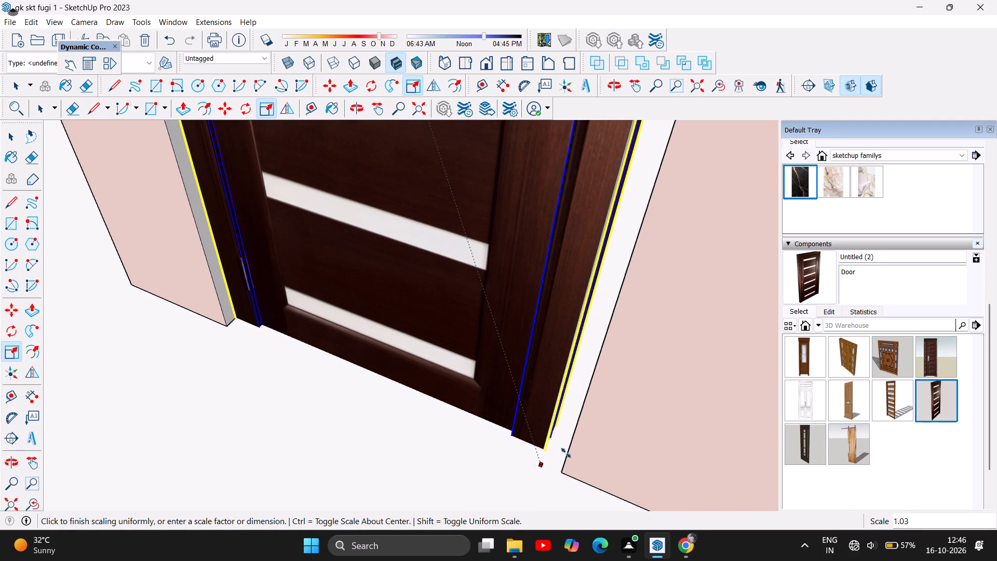
{"action": "left_click", "coordinate": [638, 475]}
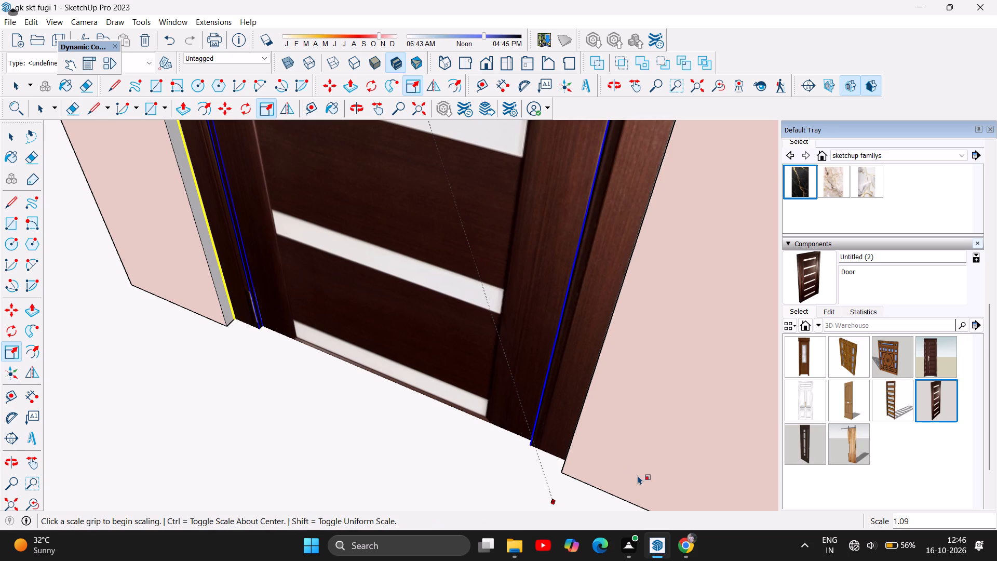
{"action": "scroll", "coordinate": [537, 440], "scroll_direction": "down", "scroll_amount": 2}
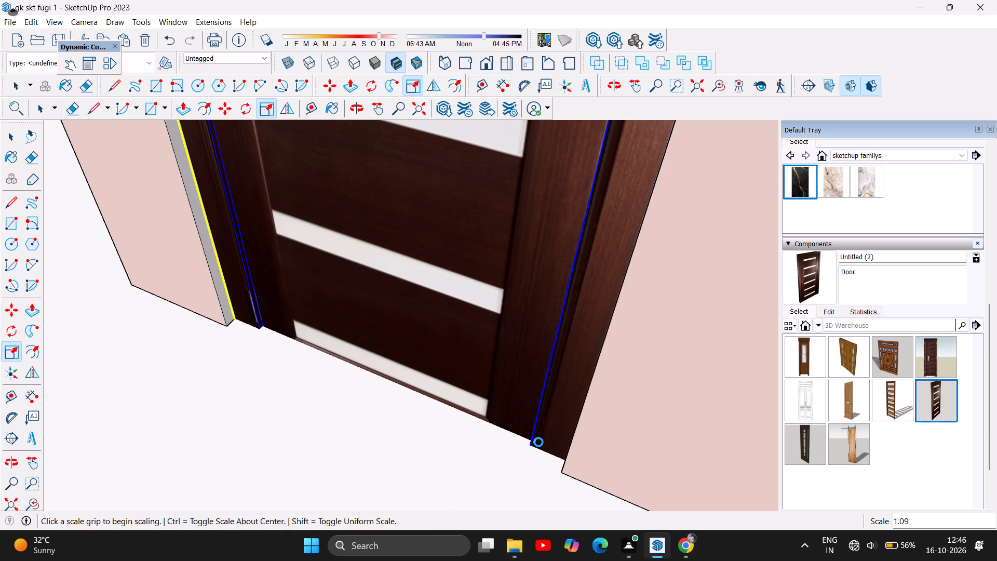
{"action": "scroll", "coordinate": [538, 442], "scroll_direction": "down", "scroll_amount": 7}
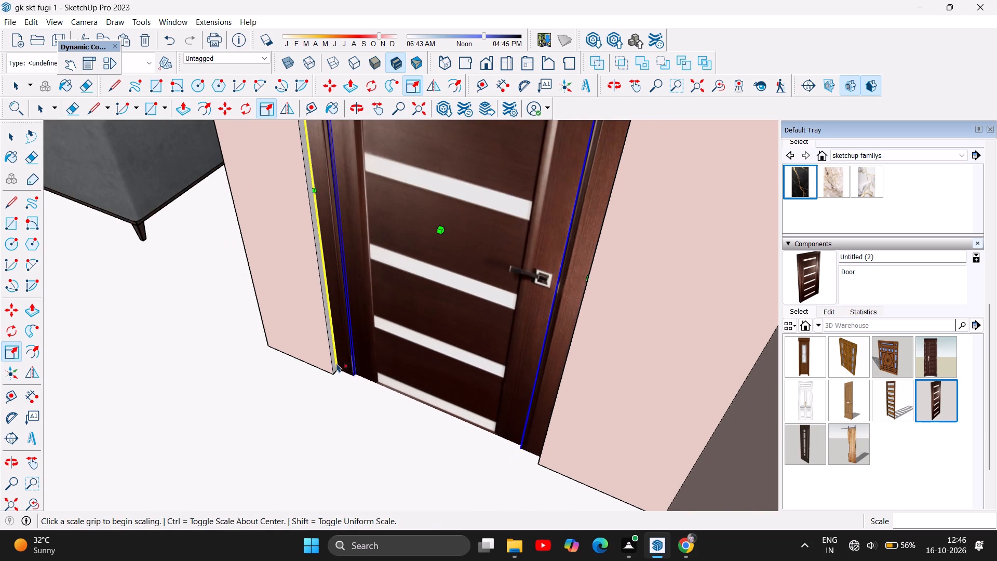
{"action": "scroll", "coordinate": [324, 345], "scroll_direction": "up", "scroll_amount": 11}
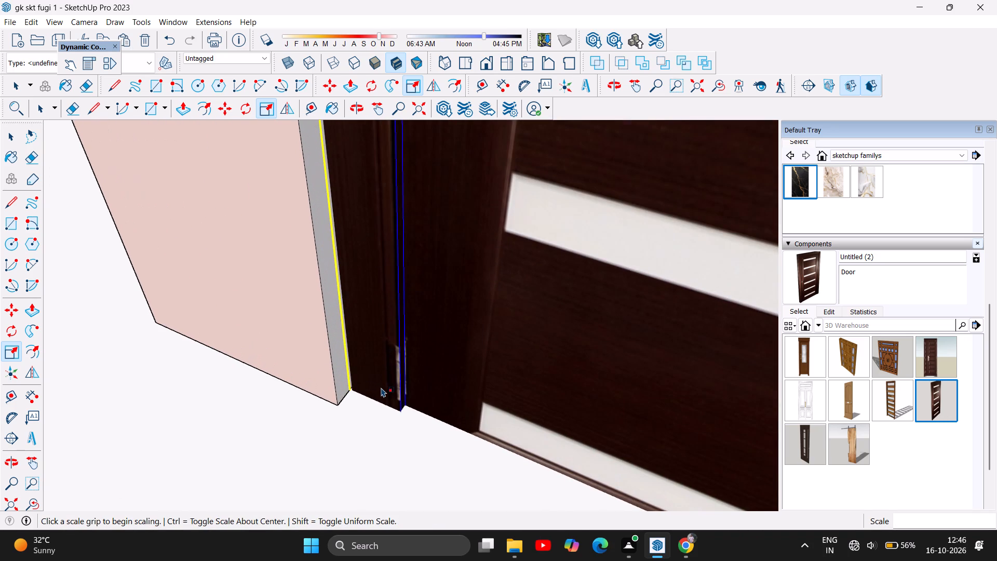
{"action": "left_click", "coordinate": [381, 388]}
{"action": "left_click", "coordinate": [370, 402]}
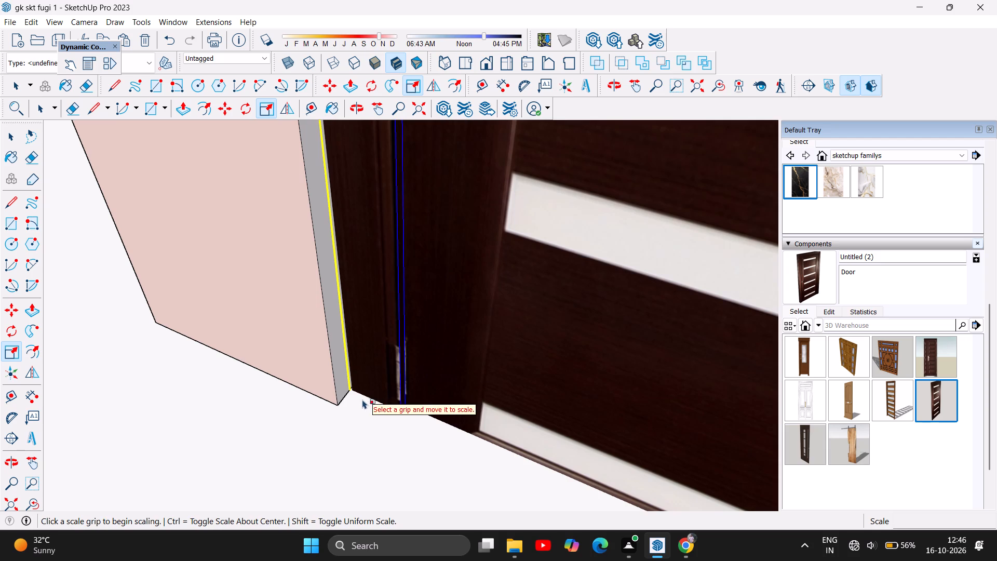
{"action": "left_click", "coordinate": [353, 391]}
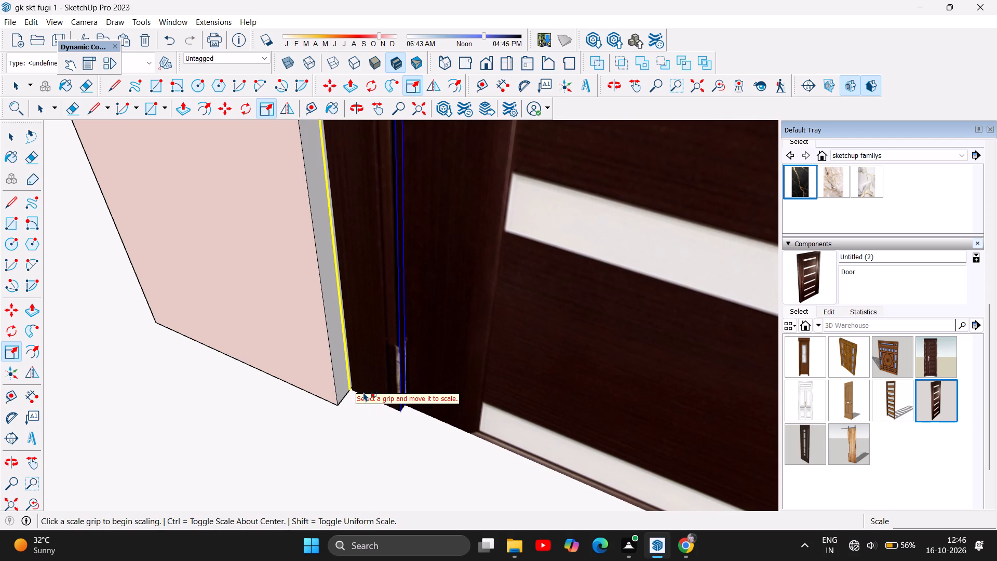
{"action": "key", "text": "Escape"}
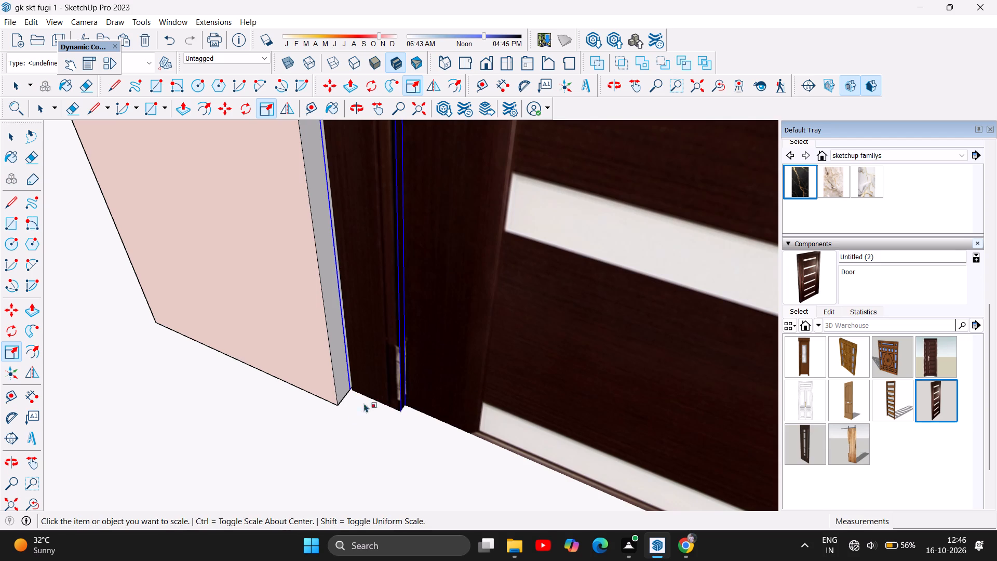
Look over the whole house from several angles, examining the fitted doors and the remaining empty doorways.
{"action": "scroll", "coordinate": [345, 420], "scroll_direction": "down", "scroll_amount": 15}
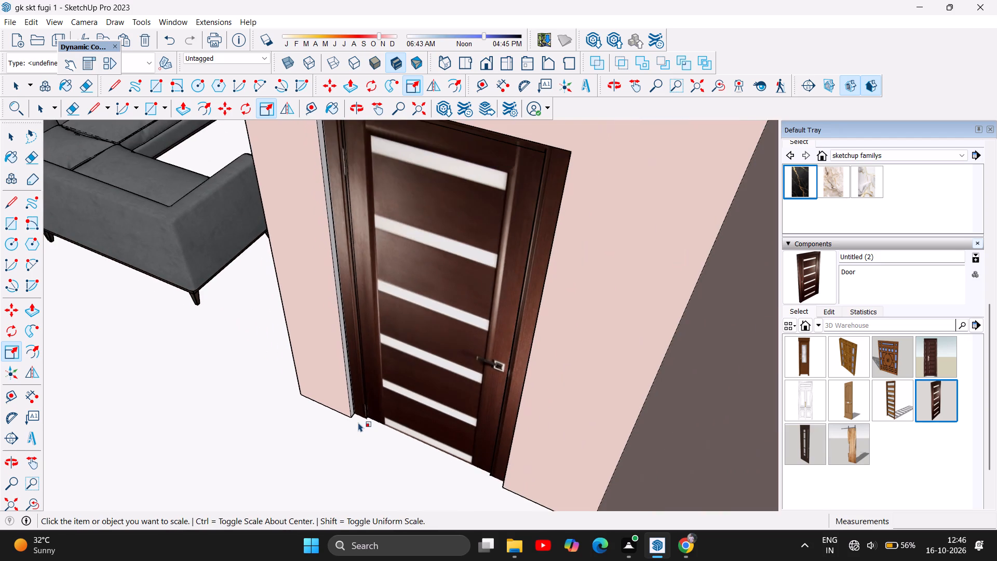
{"action": "scroll", "coordinate": [358, 422], "scroll_direction": "down", "scroll_amount": 10}
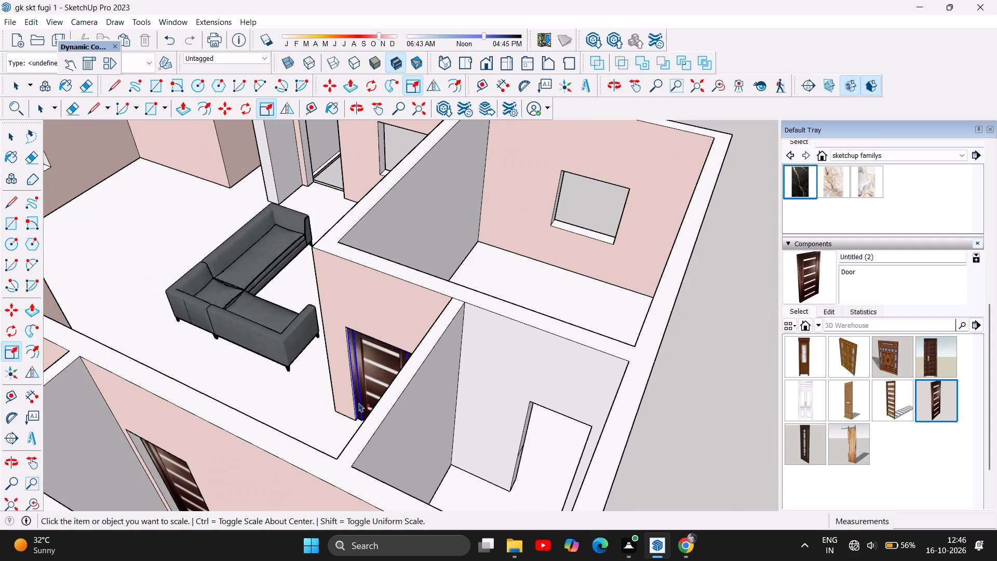
{"action": "scroll", "coordinate": [362, 399], "scroll_direction": "down", "scroll_amount": 5}
{"action": "scroll", "coordinate": [509, 331], "scroll_direction": "down", "scroll_amount": 3}
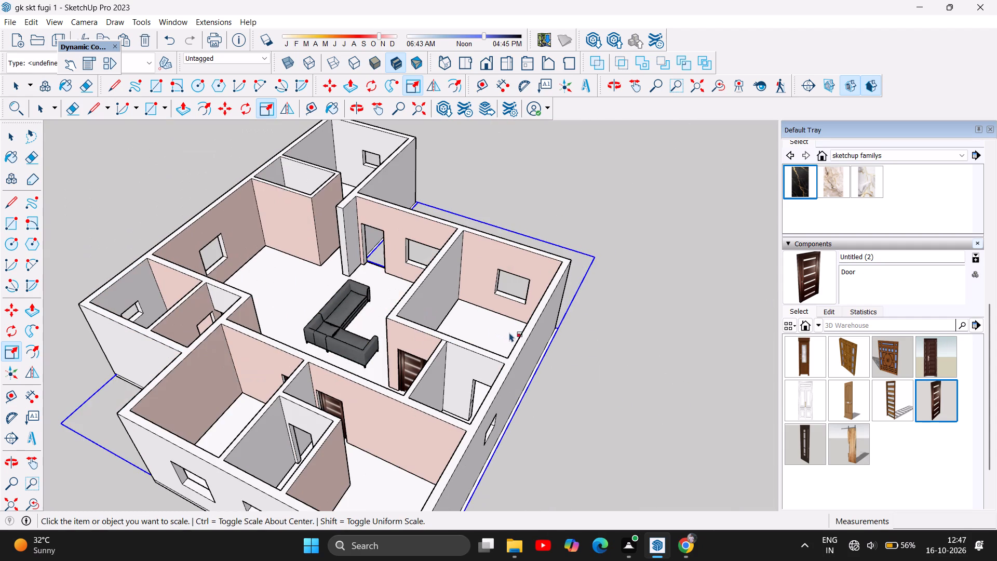
{"action": "left_click", "coordinate": [357, 108]}
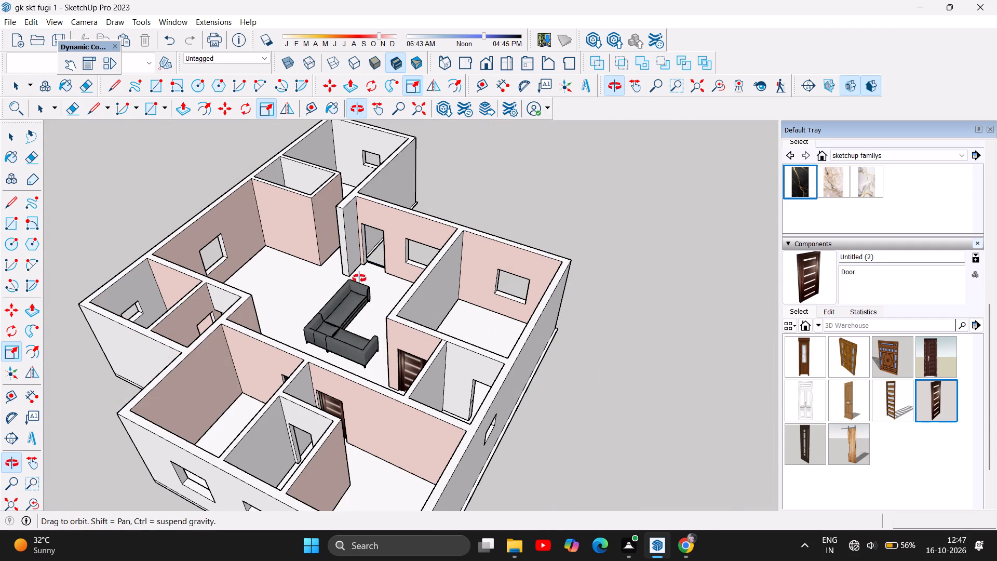
{"action": "left_click_drag", "start_coordinate": [354, 312], "coordinate": [524, 264]}
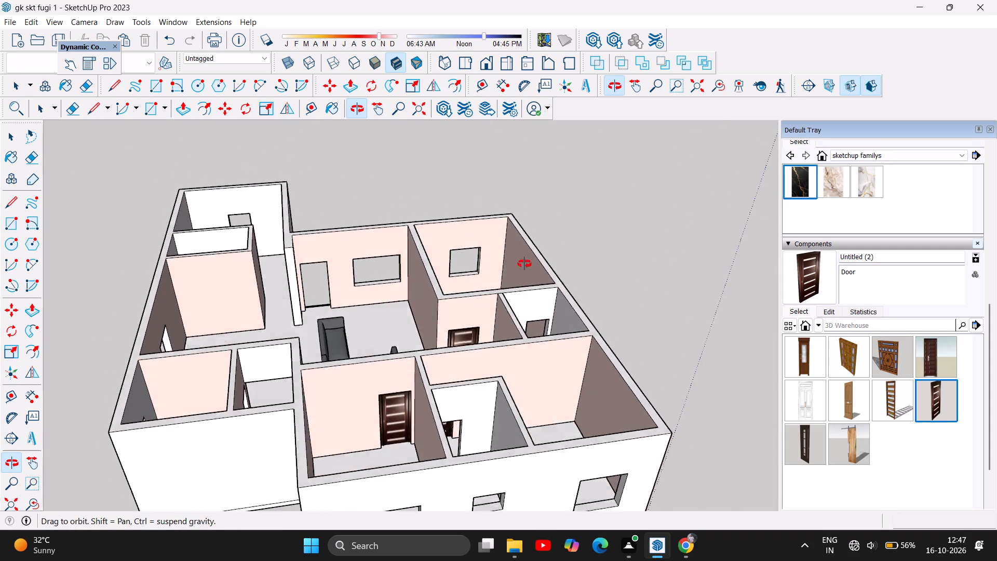
{"action": "left_click_drag", "start_coordinate": [524, 264], "coordinate": [181, 253]}
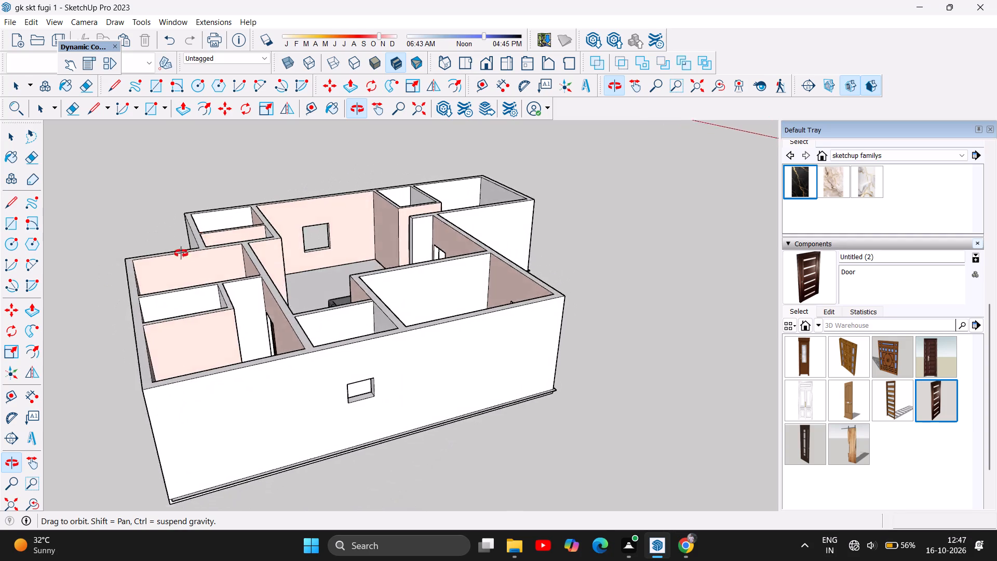
{"action": "left_click_drag", "start_coordinate": [181, 253], "coordinate": [524, 342]}
{"action": "scroll", "coordinate": [381, 456], "scroll_direction": "up", "scroll_amount": 2}
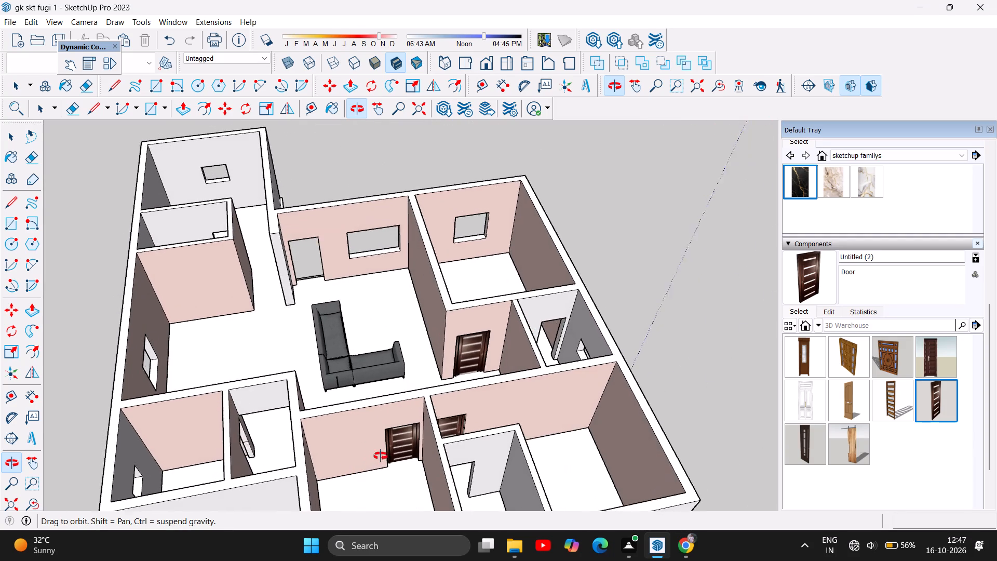
Examine the fitted doors and the openings around the sofa area from several angles, including how the door near the sofa sits.
{"action": "scroll", "coordinate": [381, 456], "scroll_direction": "up", "scroll_amount": 18}
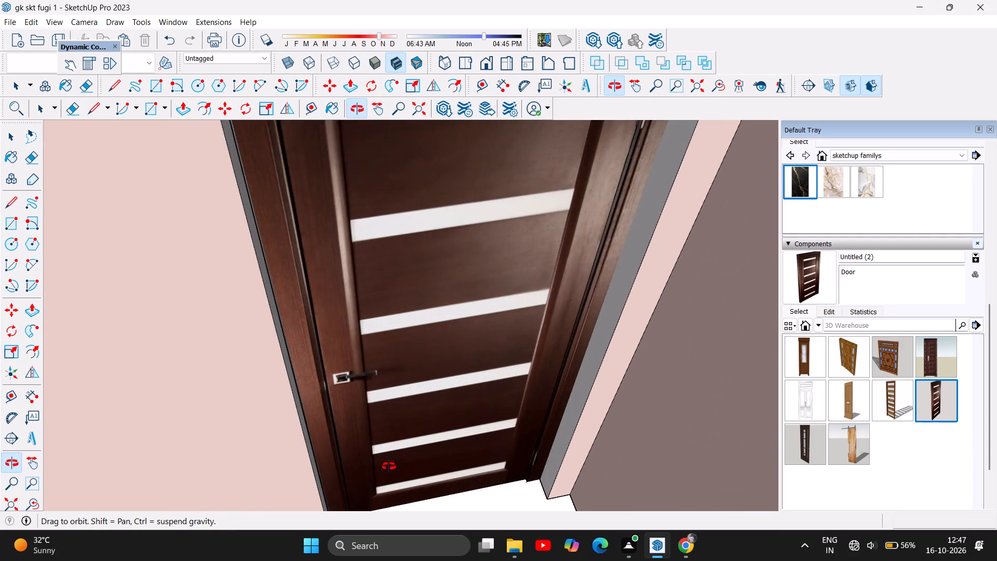
{"action": "scroll", "coordinate": [389, 466], "scroll_direction": "up", "scroll_amount": 2}
{"action": "scroll", "coordinate": [389, 466], "scroll_direction": "down", "scroll_amount": 18}
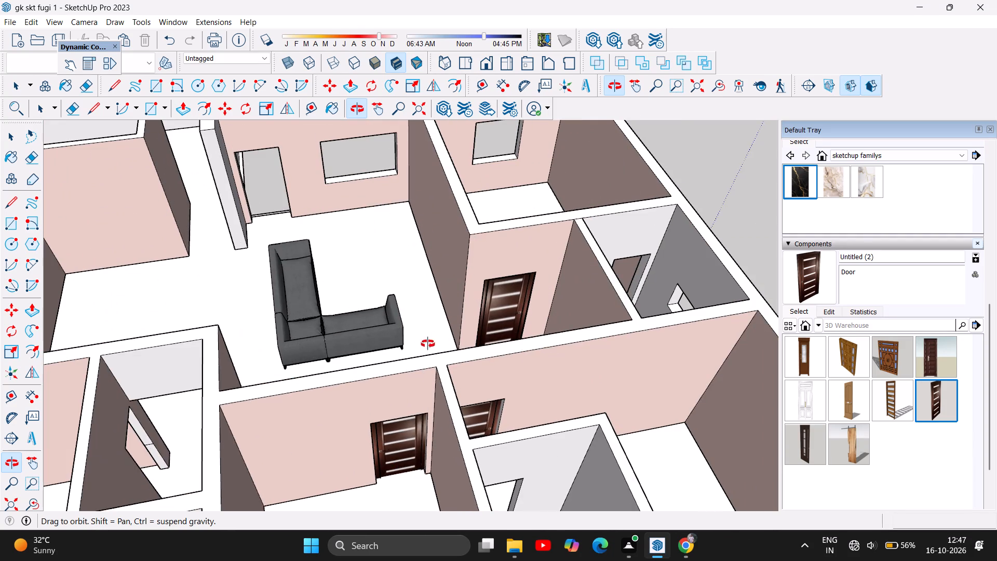
{"action": "left_click_drag", "start_coordinate": [460, 337], "coordinate": [128, 372]}
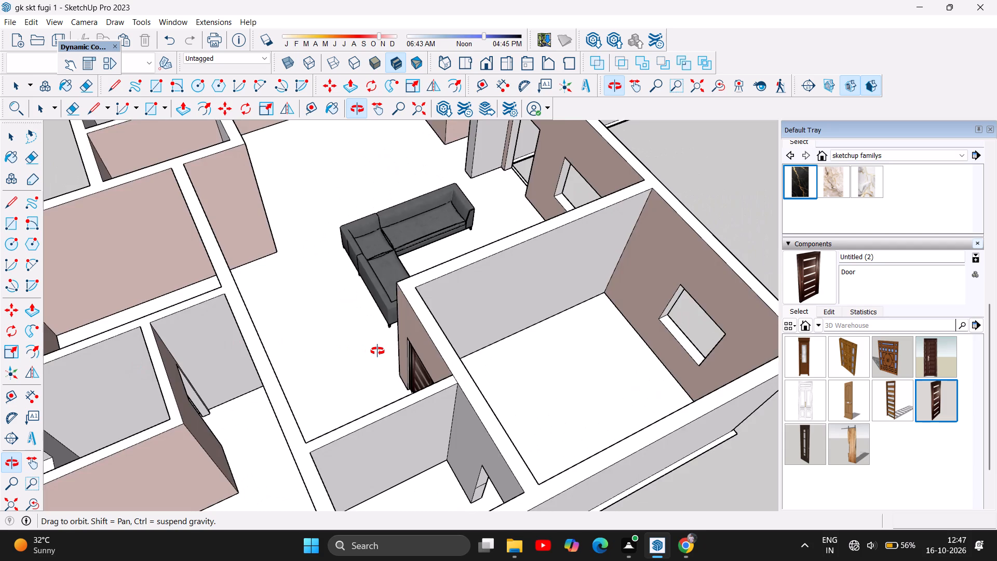
{"action": "left_click_drag", "start_coordinate": [378, 351], "coordinate": [146, 321]}
{"action": "left_click_drag", "start_coordinate": [492, 399], "coordinate": [294, 332]}
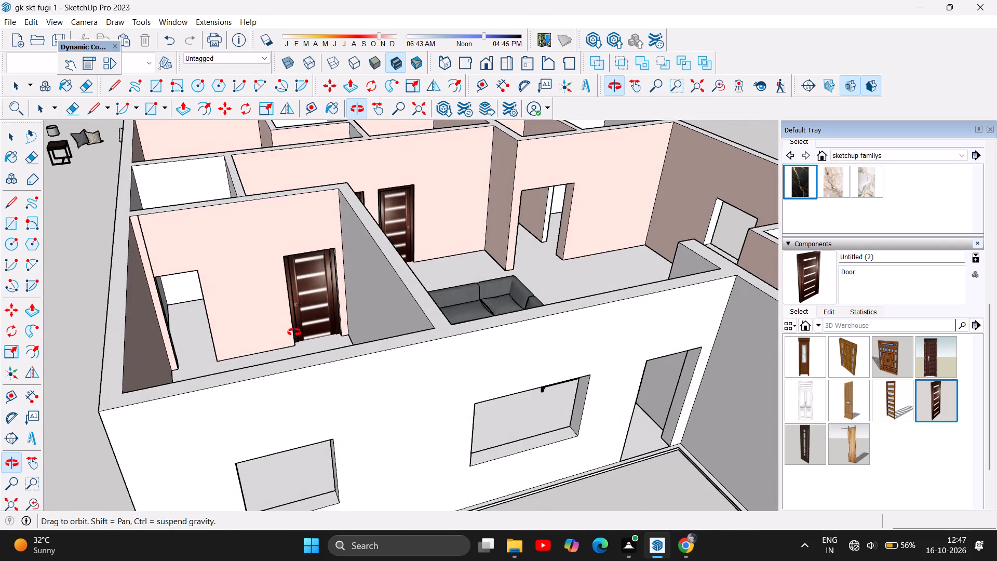
{"action": "left_click_drag", "start_coordinate": [294, 332], "coordinate": [676, 436]}
{"action": "left_click_drag", "start_coordinate": [311, 358], "coordinate": [496, 401]}
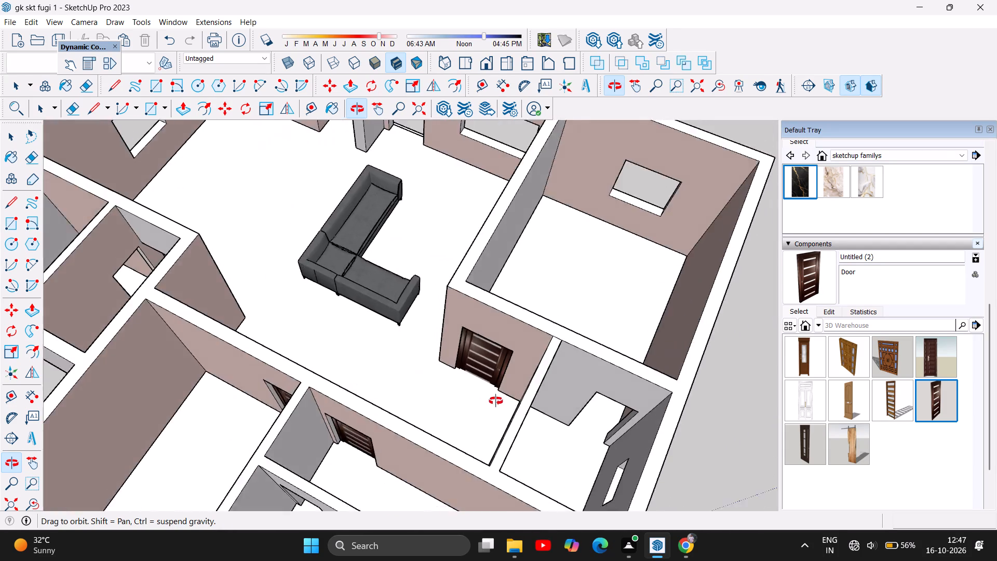
{"action": "left_click_drag", "start_coordinate": [496, 401], "coordinate": [559, 370]}
{"action": "scroll", "coordinate": [507, 323], "scroll_direction": "up", "scroll_amount": 2}
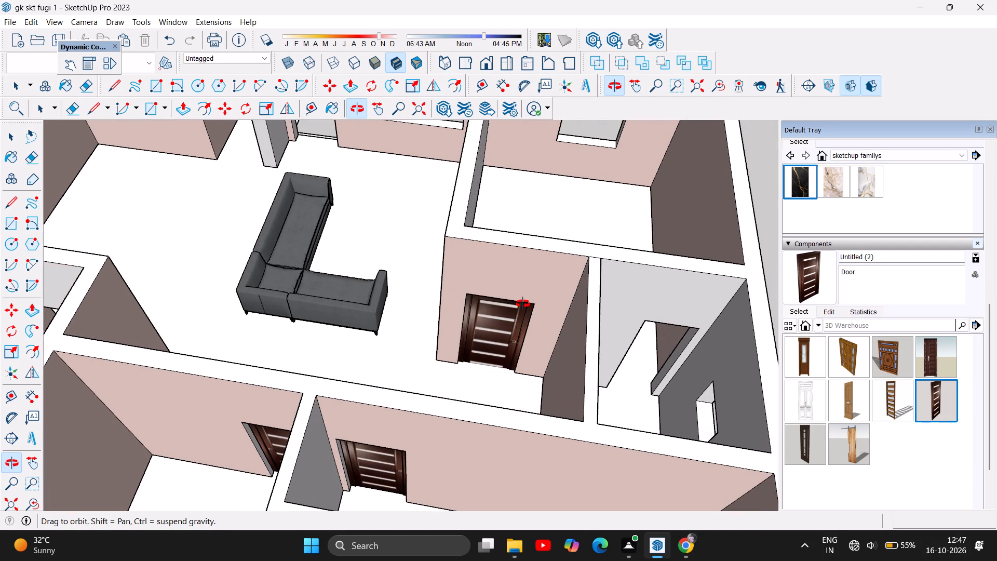
{"action": "scroll", "coordinate": [523, 304], "scroll_direction": "up", "scroll_amount": 5}
{"action": "left_click_drag", "start_coordinate": [486, 398], "coordinate": [509, 358]}
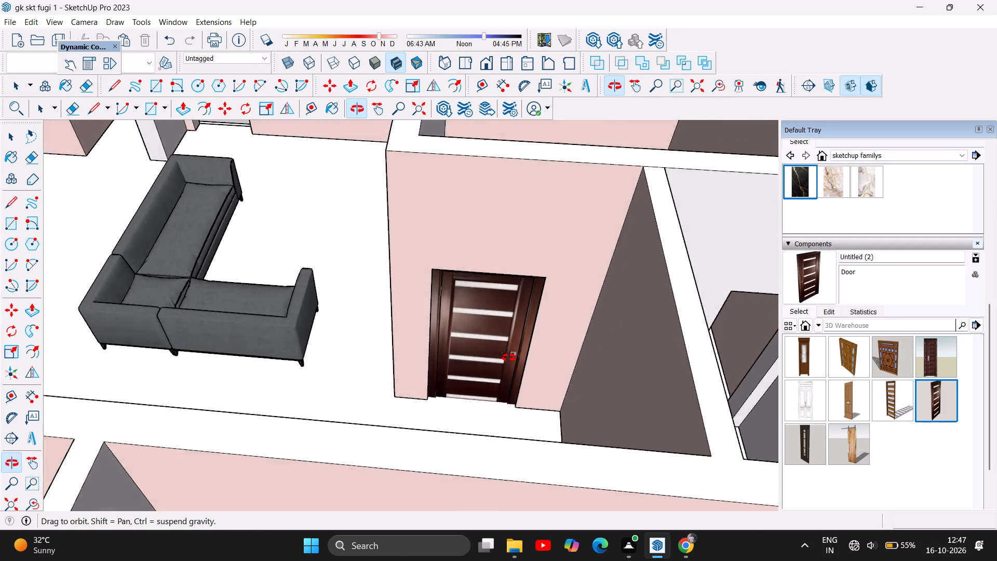
{"action": "left_click_drag", "start_coordinate": [509, 358], "coordinate": [567, 404]}
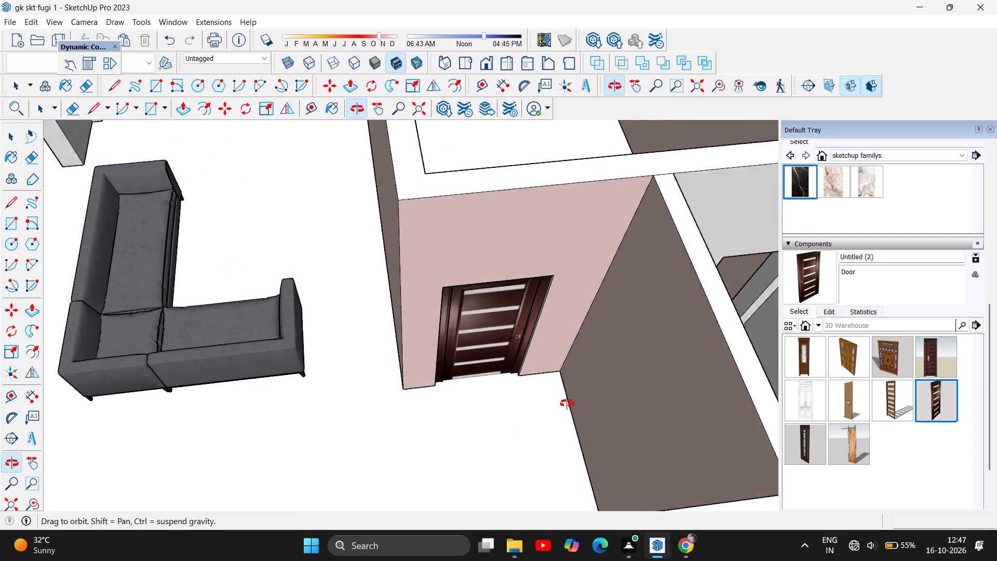
{"action": "left_click_drag", "start_coordinate": [567, 404], "coordinate": [571, 394]}
{"action": "scroll", "coordinate": [326, 410], "scroll_direction": "down", "scroll_amount": 2}
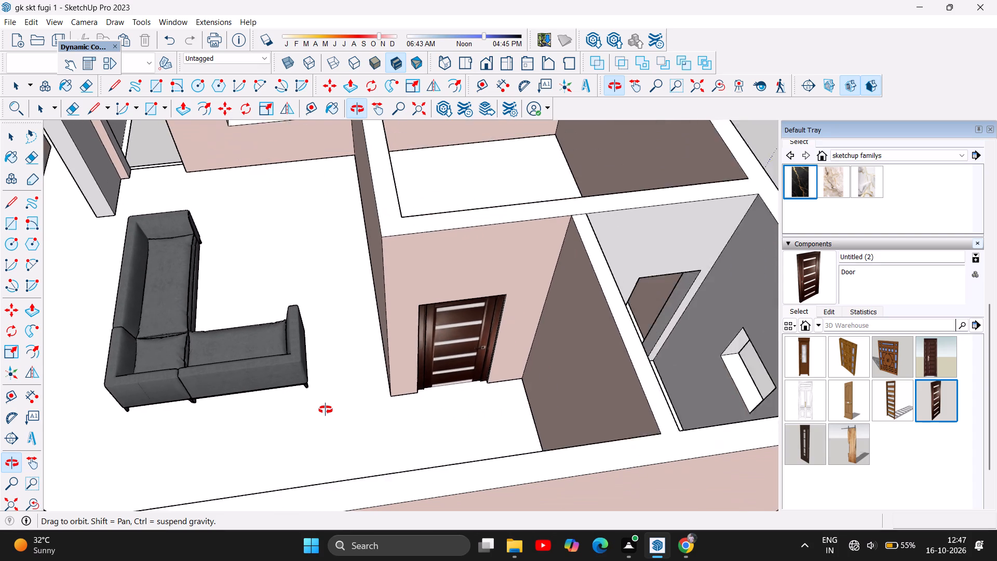
{"action": "scroll", "coordinate": [326, 410], "scroll_direction": "down", "scroll_amount": 2}
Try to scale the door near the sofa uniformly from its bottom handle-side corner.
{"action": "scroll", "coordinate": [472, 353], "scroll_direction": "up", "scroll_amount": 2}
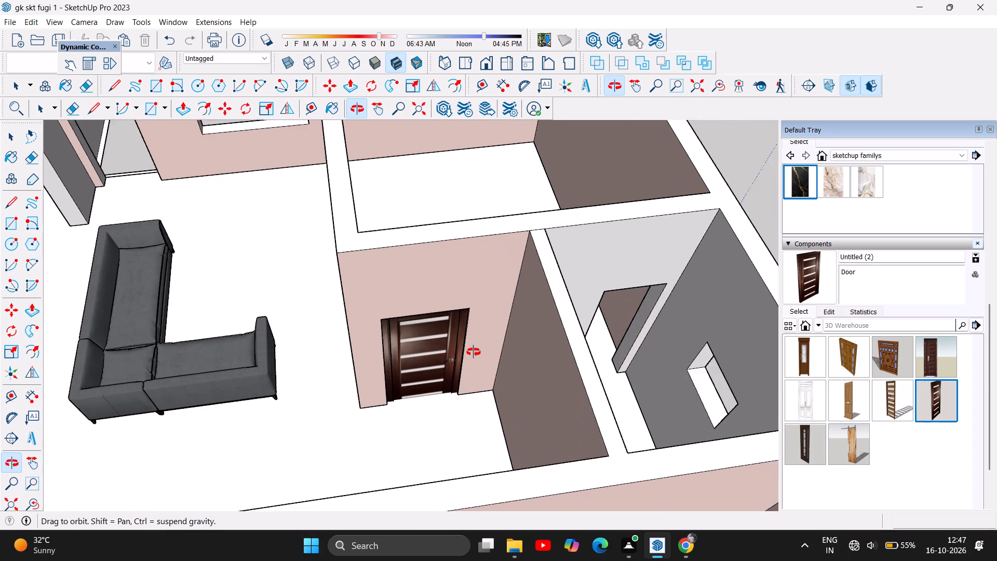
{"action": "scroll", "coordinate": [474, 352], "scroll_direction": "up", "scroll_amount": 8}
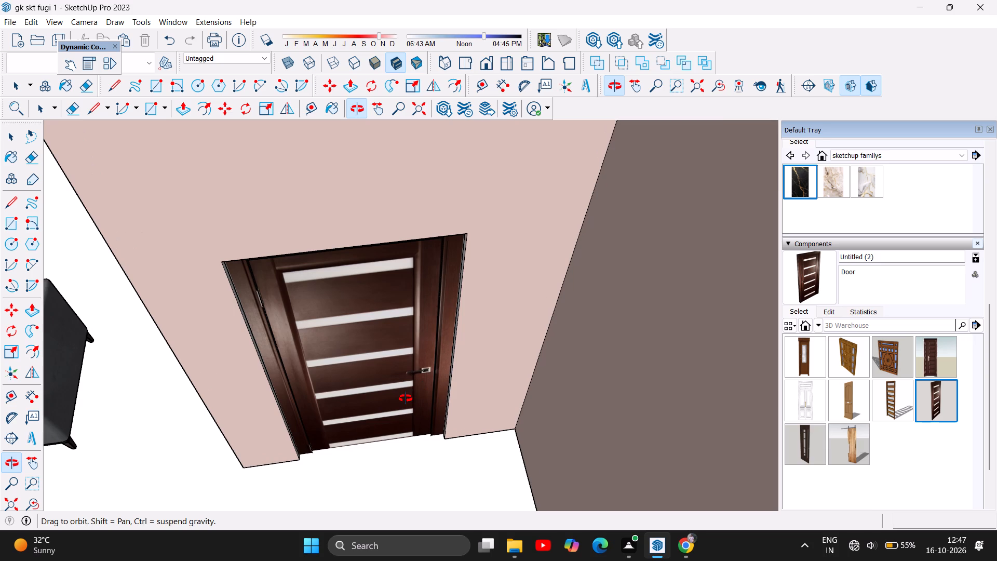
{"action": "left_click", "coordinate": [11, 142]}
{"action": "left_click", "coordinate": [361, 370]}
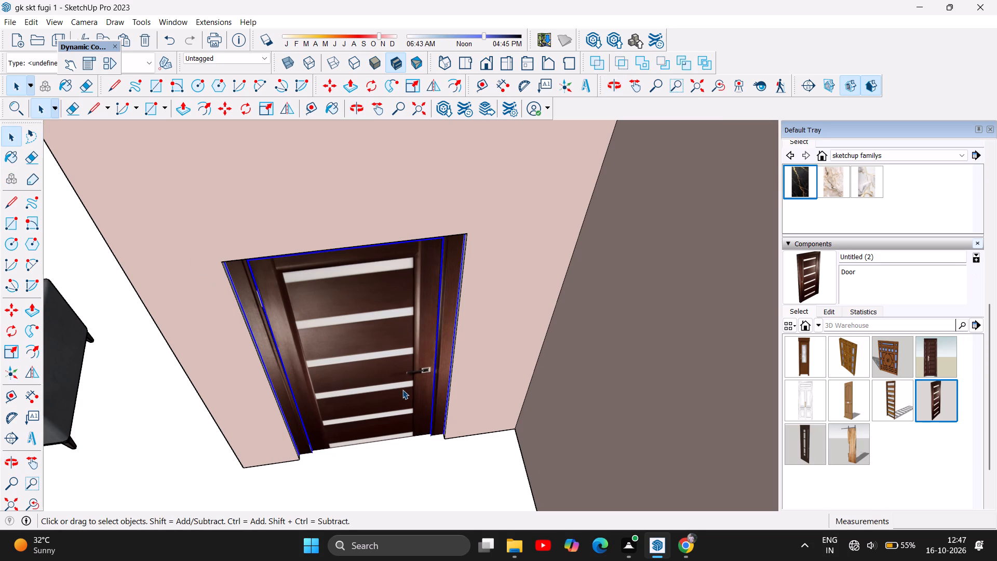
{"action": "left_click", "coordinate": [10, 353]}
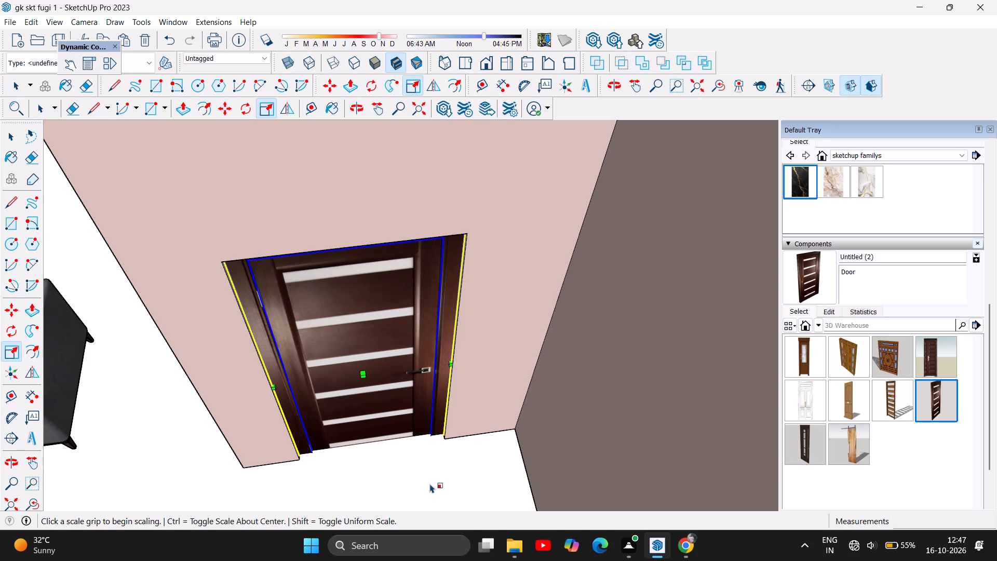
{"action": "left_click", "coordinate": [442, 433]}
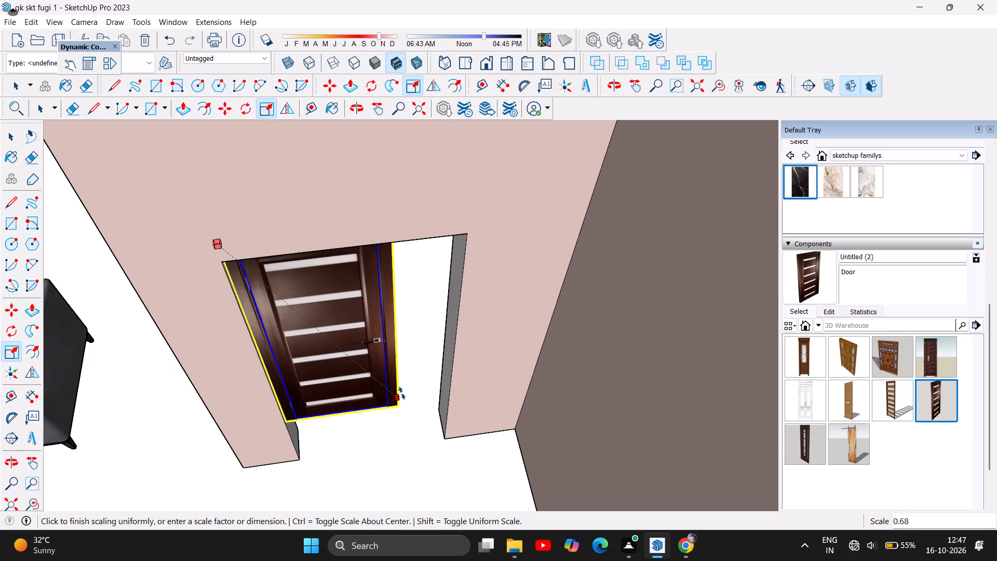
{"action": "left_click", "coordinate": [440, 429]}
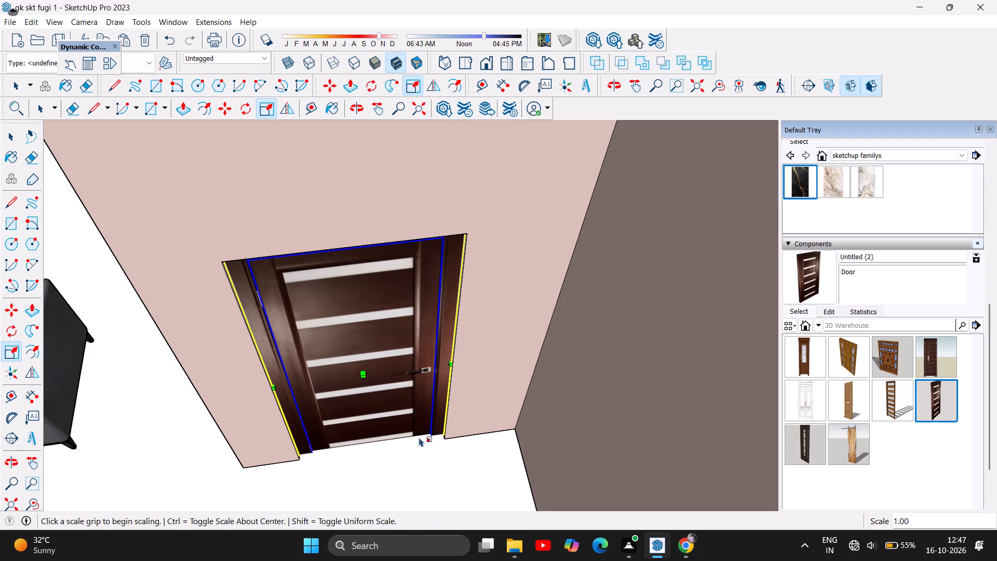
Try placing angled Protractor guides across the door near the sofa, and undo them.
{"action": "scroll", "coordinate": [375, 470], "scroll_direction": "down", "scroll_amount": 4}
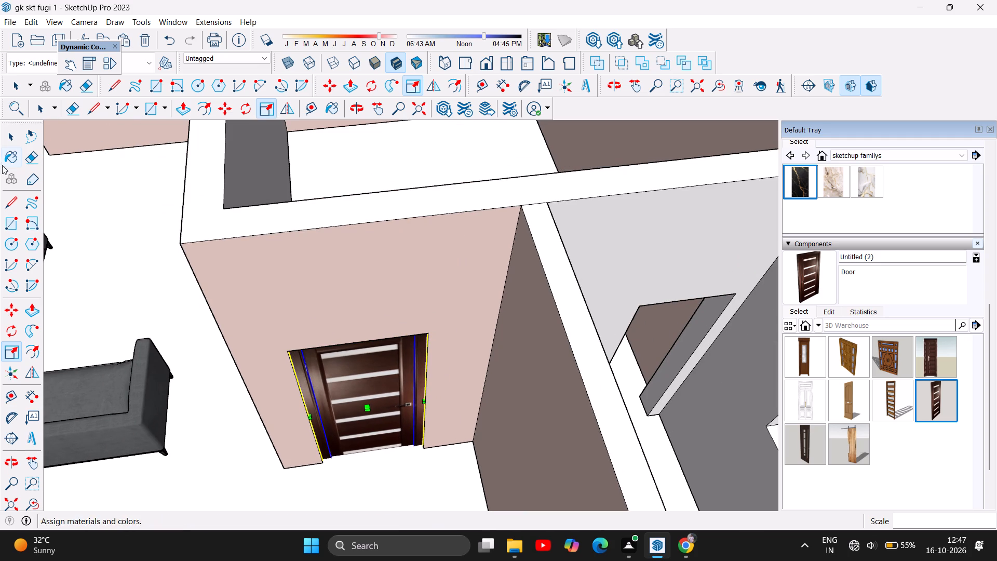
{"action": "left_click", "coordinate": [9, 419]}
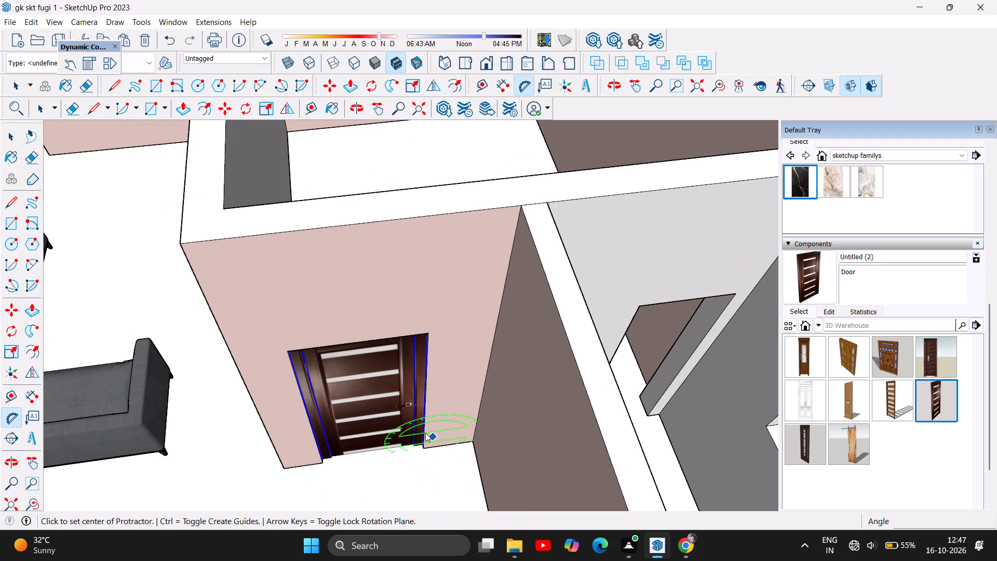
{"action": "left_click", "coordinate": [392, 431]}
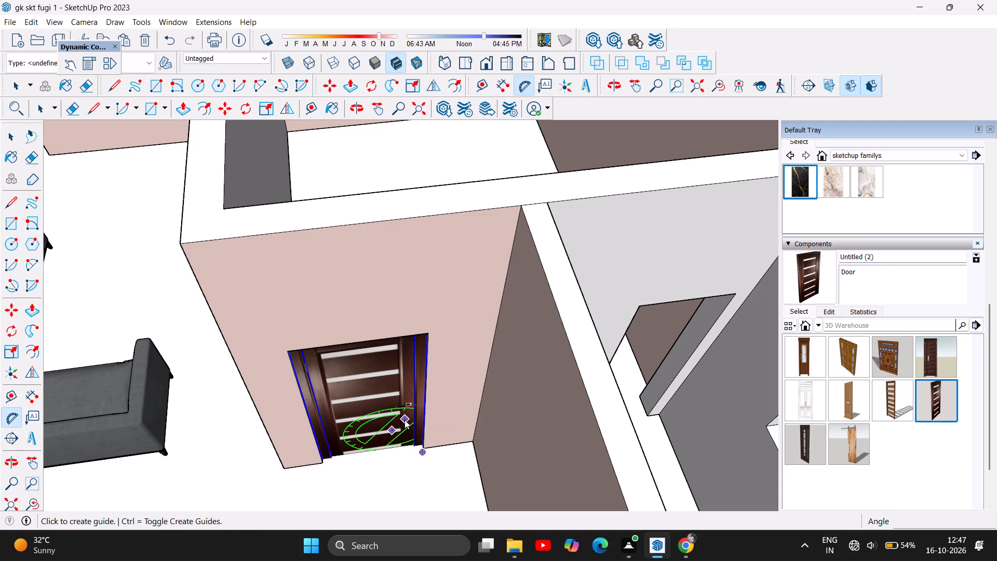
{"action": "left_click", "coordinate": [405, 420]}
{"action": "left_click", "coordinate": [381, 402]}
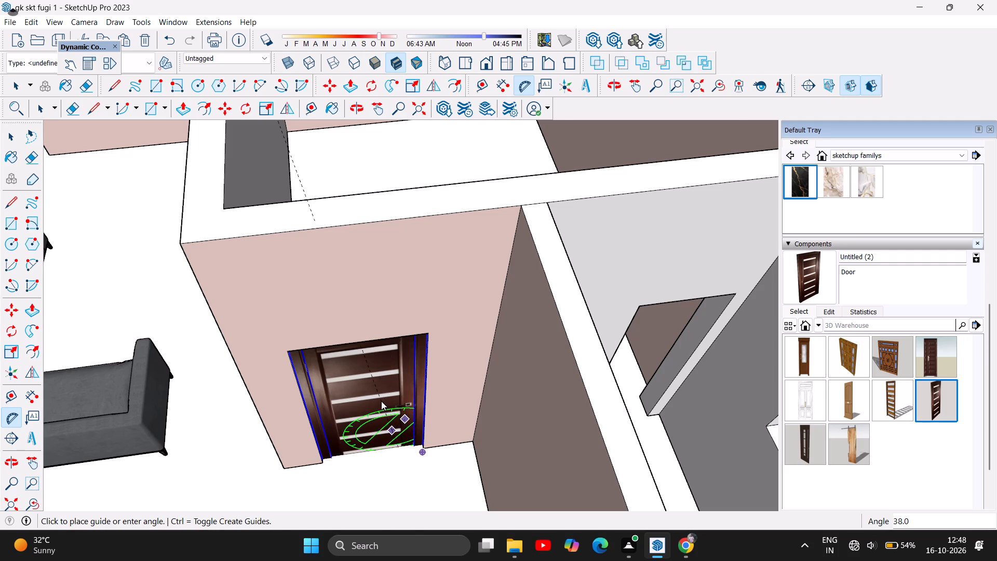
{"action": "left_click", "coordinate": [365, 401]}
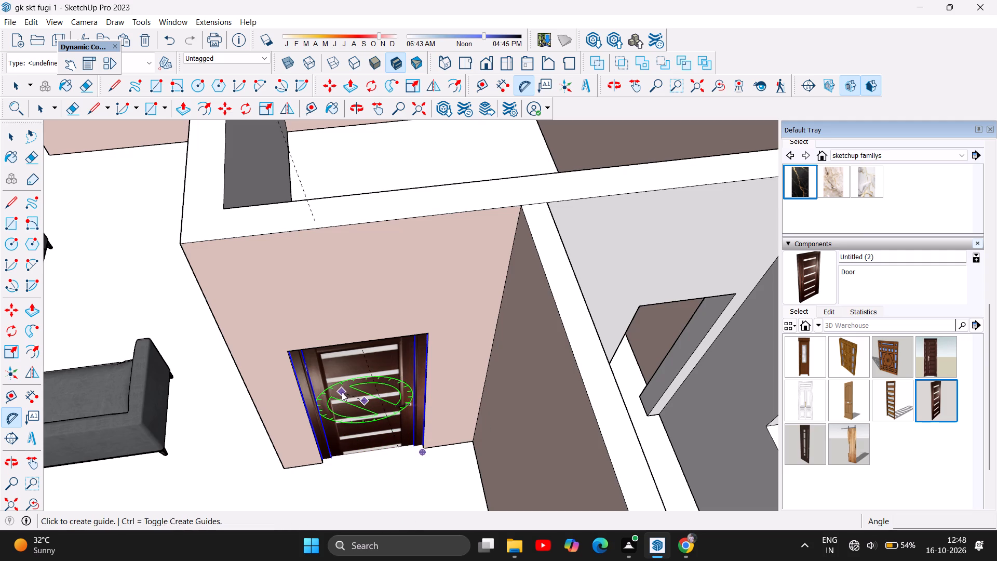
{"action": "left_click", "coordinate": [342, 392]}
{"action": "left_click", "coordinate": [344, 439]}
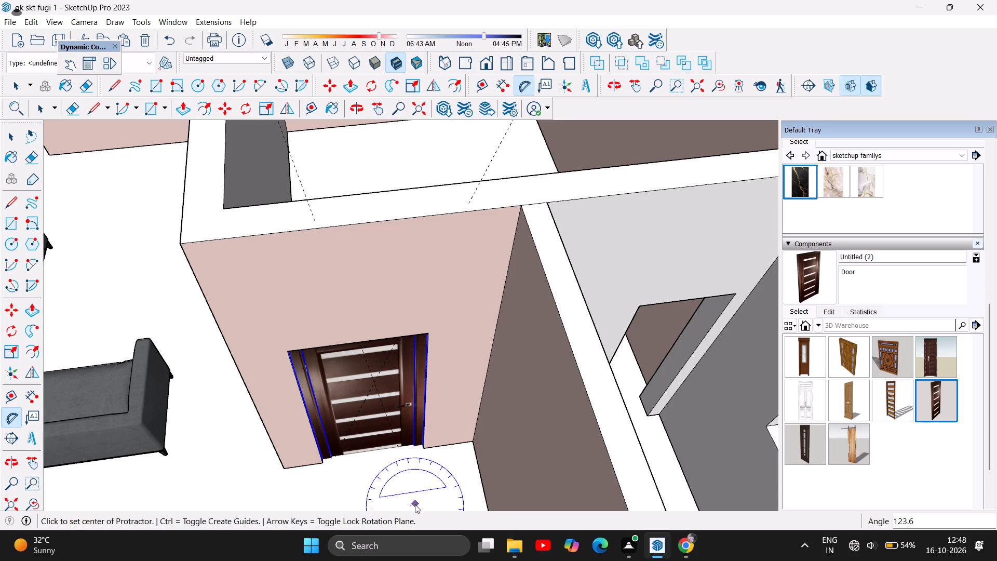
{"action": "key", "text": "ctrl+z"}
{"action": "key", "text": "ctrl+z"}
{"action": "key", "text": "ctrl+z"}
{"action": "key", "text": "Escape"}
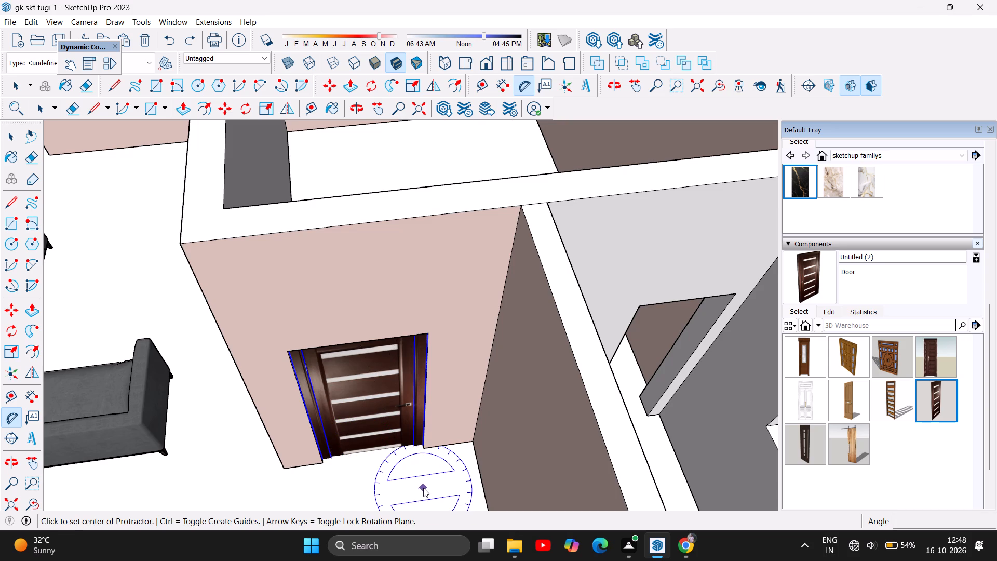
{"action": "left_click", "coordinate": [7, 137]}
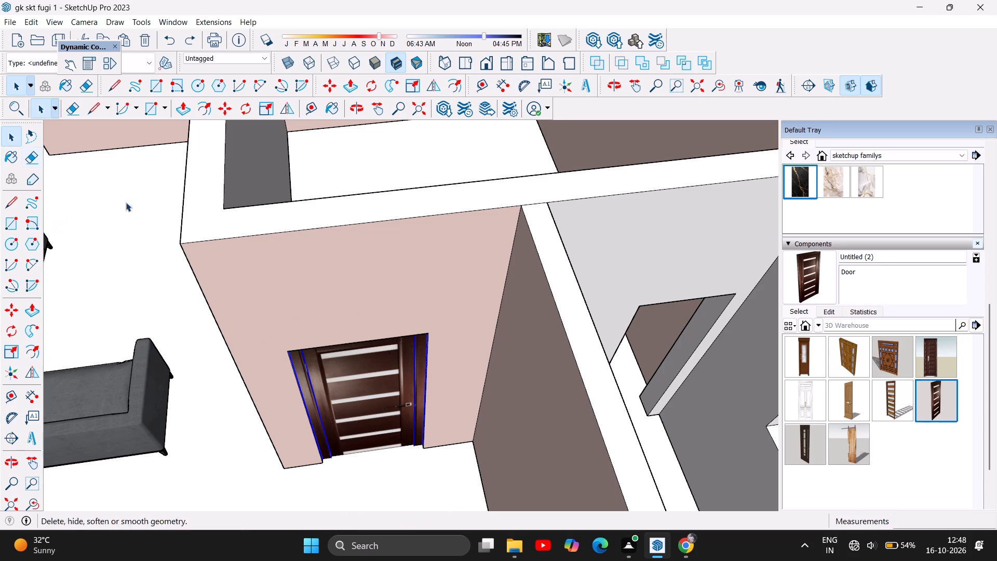
Look over the whole house, examining the window openings and the doorways that are still empty.
{"action": "scroll", "coordinate": [317, 411], "scroll_direction": "down", "scroll_amount": 5}
{"action": "scroll", "coordinate": [382, 352], "scroll_direction": "down", "scroll_amount": 5}
{"action": "scroll", "coordinate": [349, 406], "scroll_direction": "down", "scroll_amount": 3}
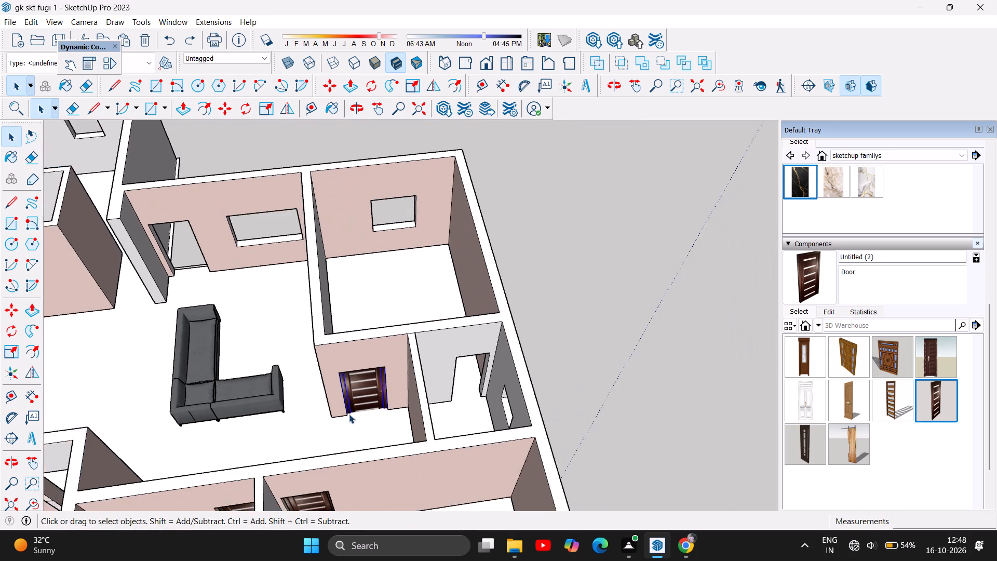
{"action": "scroll", "coordinate": [349, 414], "scroll_direction": "down", "scroll_amount": 10}
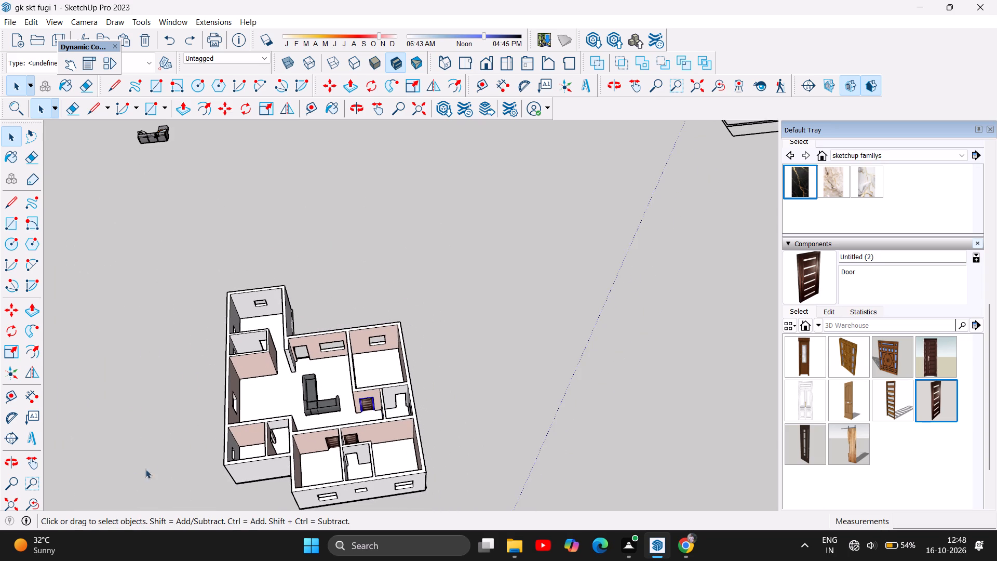
{"action": "scroll", "coordinate": [221, 421], "scroll_direction": "up", "scroll_amount": 4}
{"action": "scroll", "coordinate": [289, 414], "scroll_direction": "up", "scroll_amount": 4}
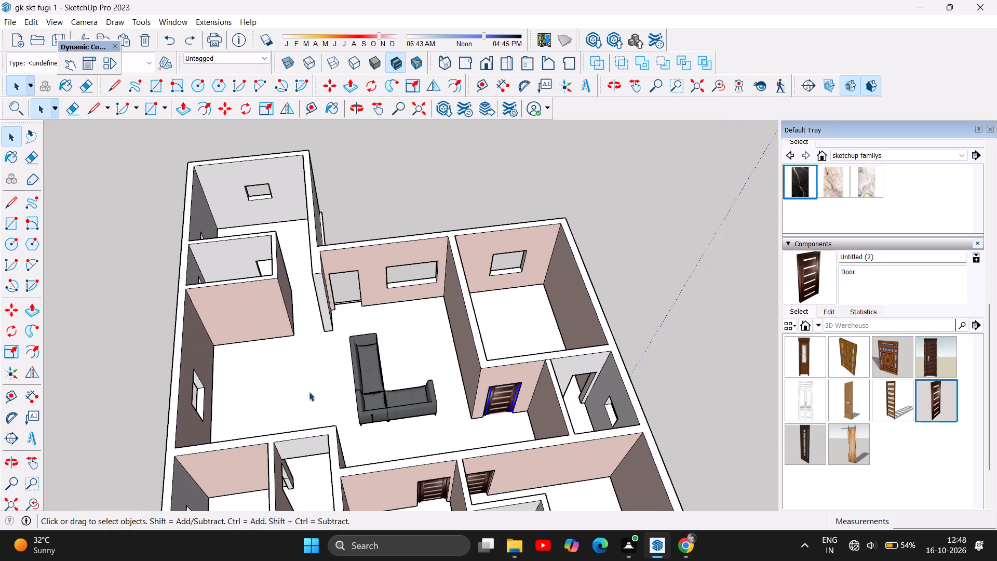
{"action": "scroll", "coordinate": [310, 390], "scroll_direction": "down", "scroll_amount": 5}
{"action": "scroll", "coordinate": [438, 384], "scroll_direction": "up", "scroll_amount": 4}
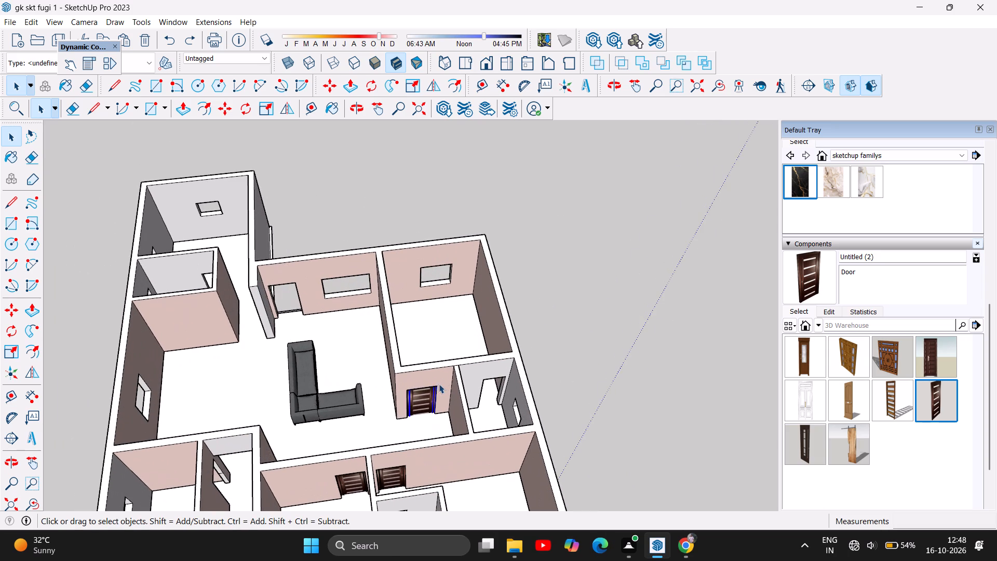
{"action": "scroll", "coordinate": [455, 406], "scroll_direction": "up", "scroll_amount": 1}
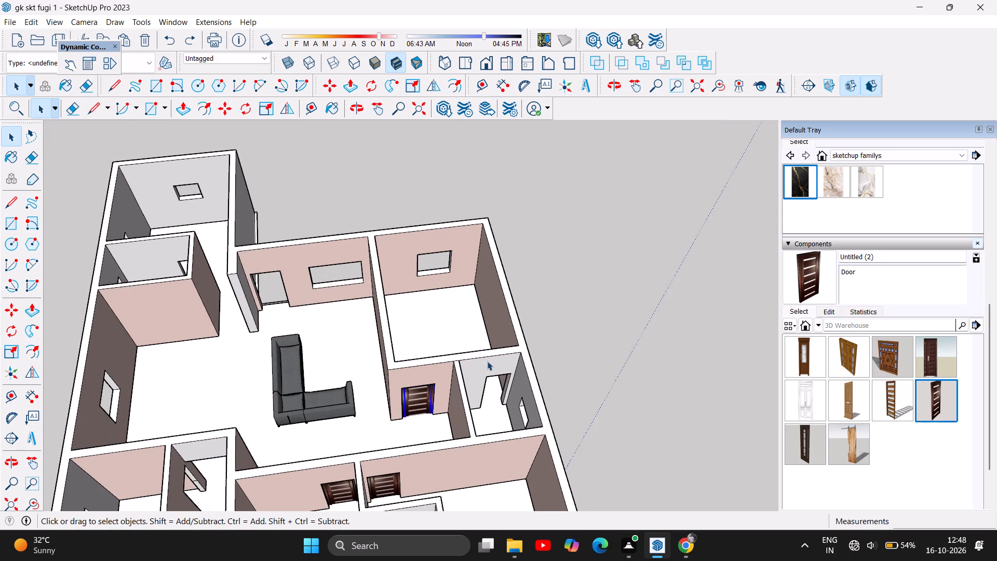
Search the 3D Warehouse components for "window".
{"action": "left_click", "coordinate": [885, 327]}
{"action": "type", "text": "window"}
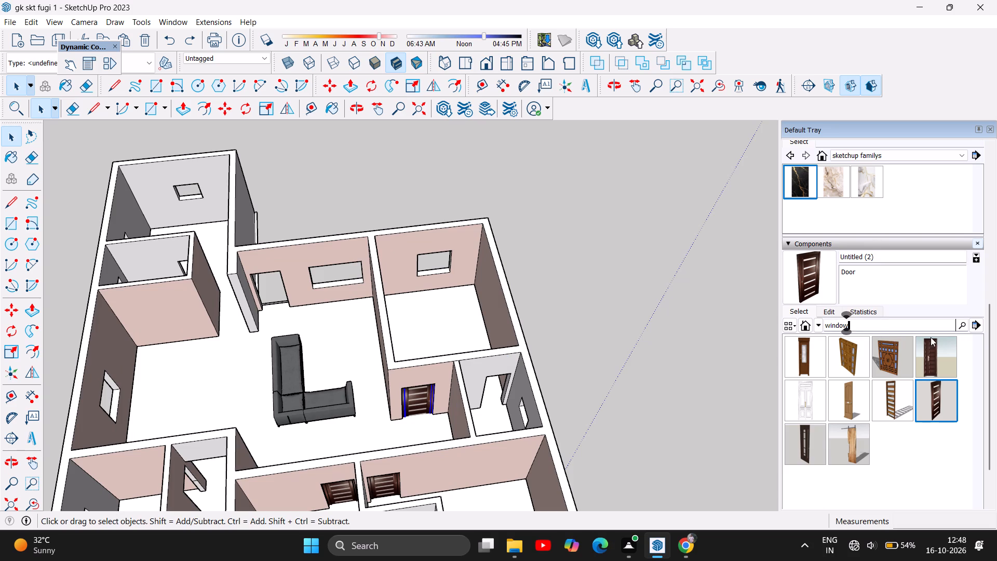
{"action": "left_click", "coordinate": [964, 324]}
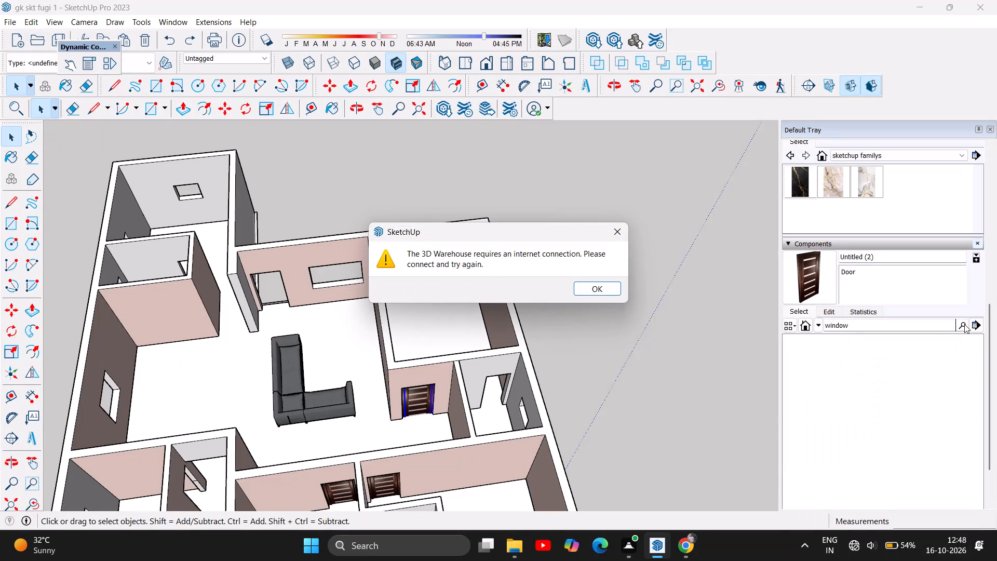
{"action": "left_click", "coordinate": [600, 292]}
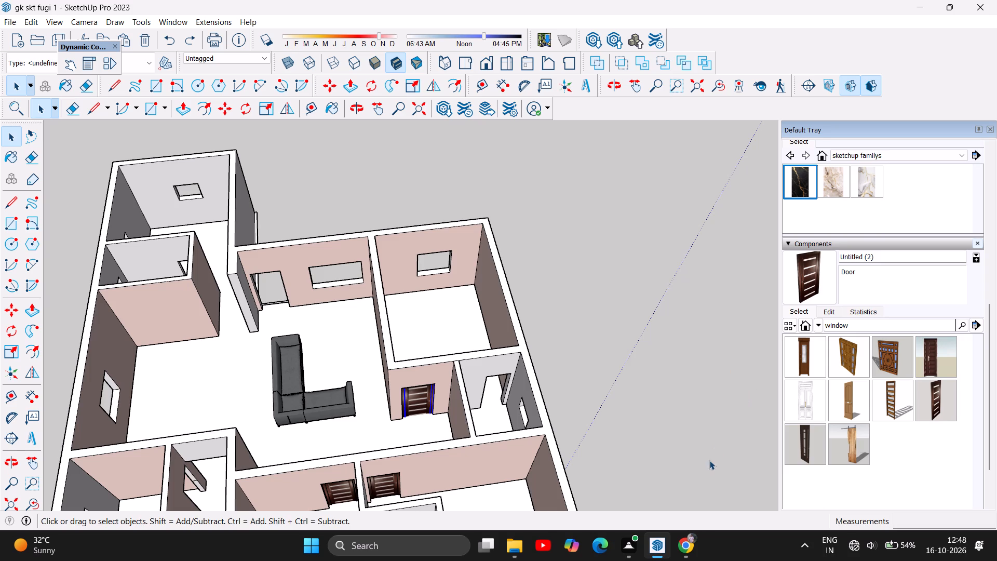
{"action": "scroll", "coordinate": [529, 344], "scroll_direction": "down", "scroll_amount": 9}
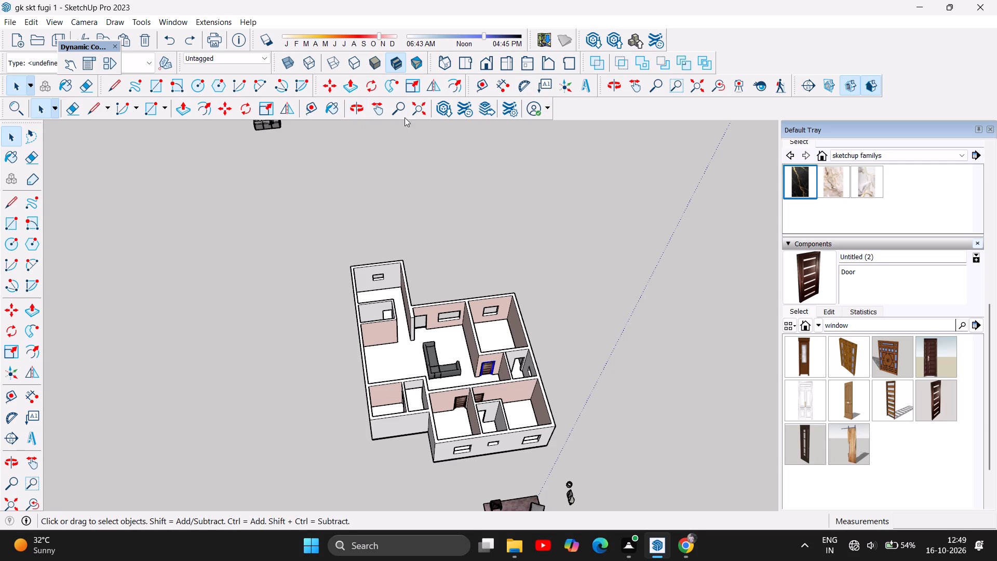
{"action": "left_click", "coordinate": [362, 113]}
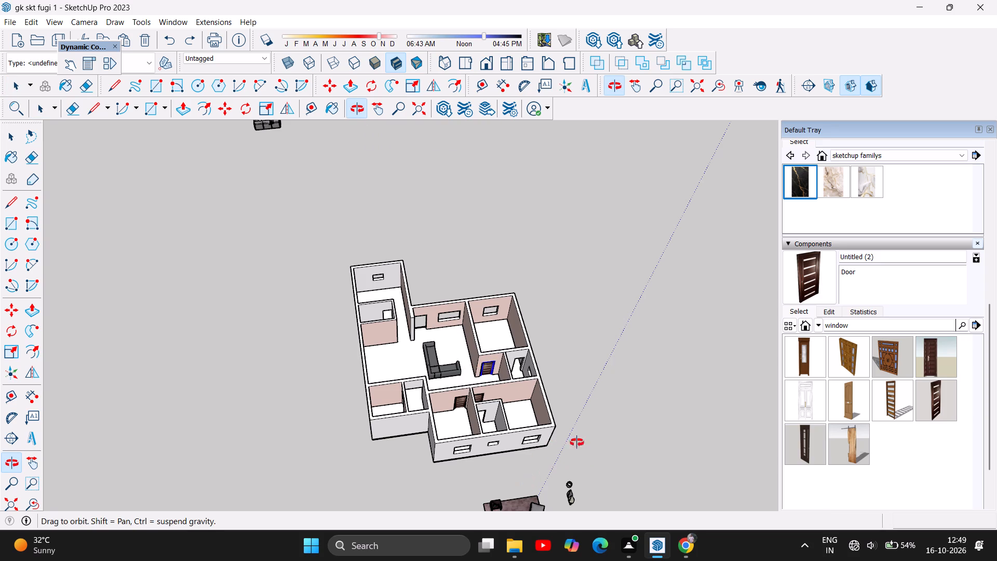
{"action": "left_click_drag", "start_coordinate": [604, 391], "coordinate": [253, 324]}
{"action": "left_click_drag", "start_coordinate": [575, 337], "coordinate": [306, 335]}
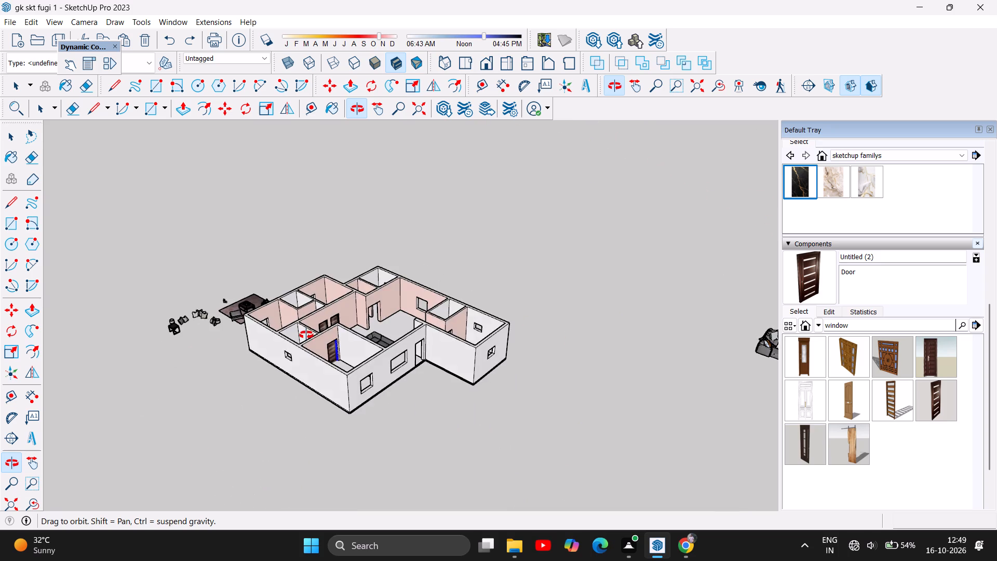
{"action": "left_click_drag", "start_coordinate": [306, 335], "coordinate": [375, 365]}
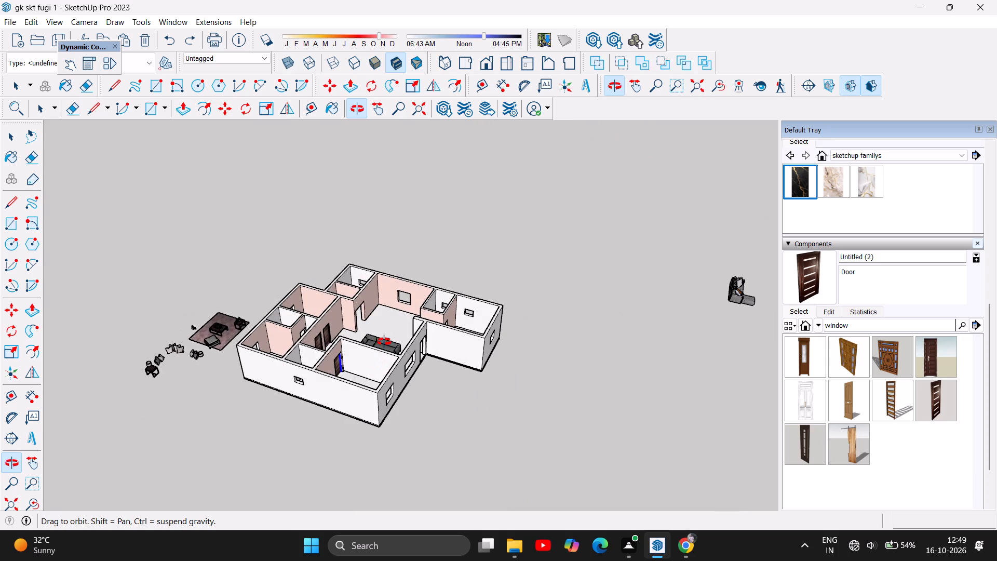
Save the house model.
{"action": "key", "text": "ctrl+s"}
Switch to 3D Warehouse in Chrome and look through the catalogs and collections for "shopping complex".
{"action": "left_click", "coordinate": [679, 547]}
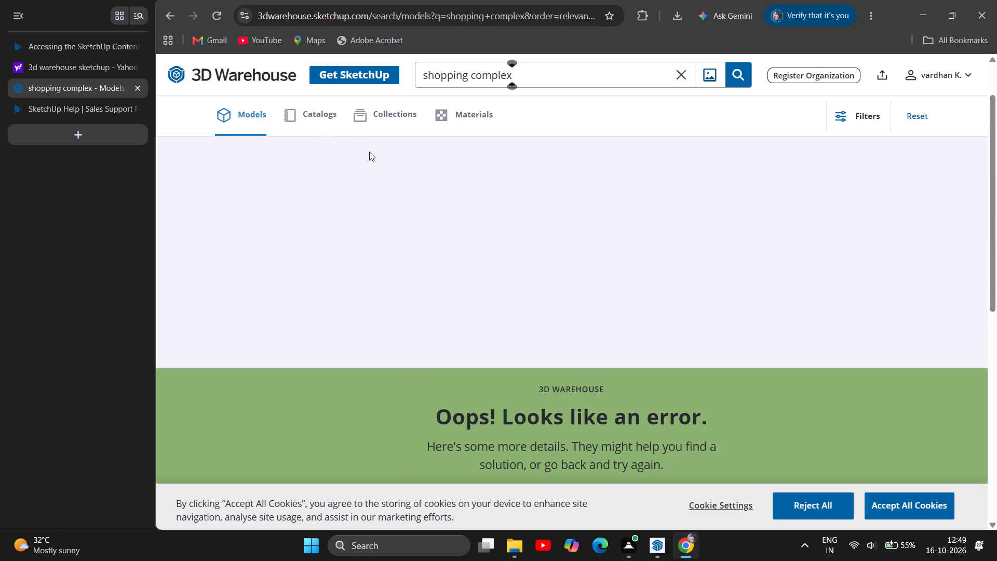
{"action": "left_click", "coordinate": [318, 118]}
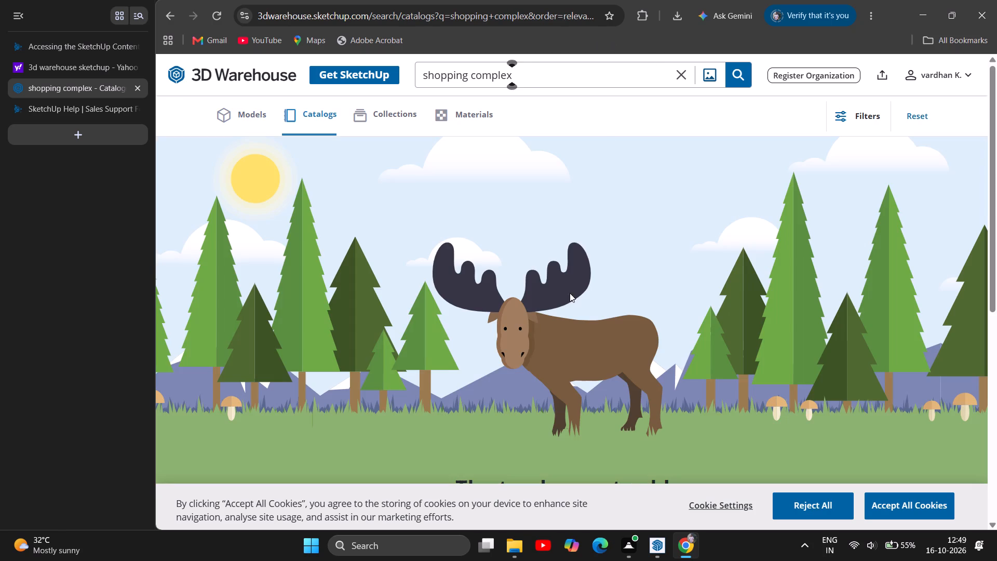
{"action": "scroll", "coordinate": [570, 293], "scroll_direction": "down", "scroll_amount": 5}
{"action": "left_click", "coordinate": [363, 114]}
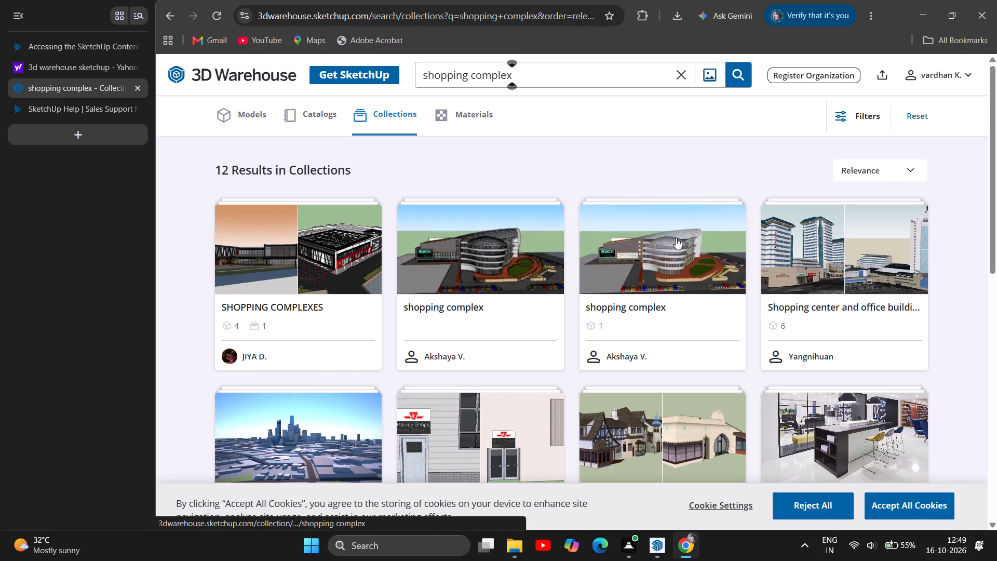
{"action": "scroll", "coordinate": [647, 366], "scroll_direction": "down", "scroll_amount": 3}
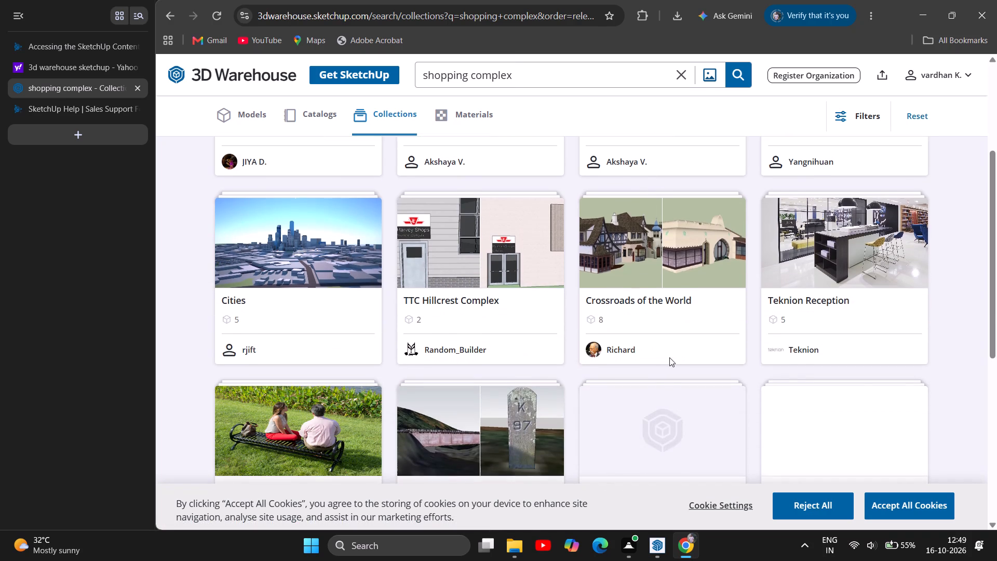
{"action": "scroll", "coordinate": [669, 357], "scroll_direction": "down", "scroll_amount": 5}
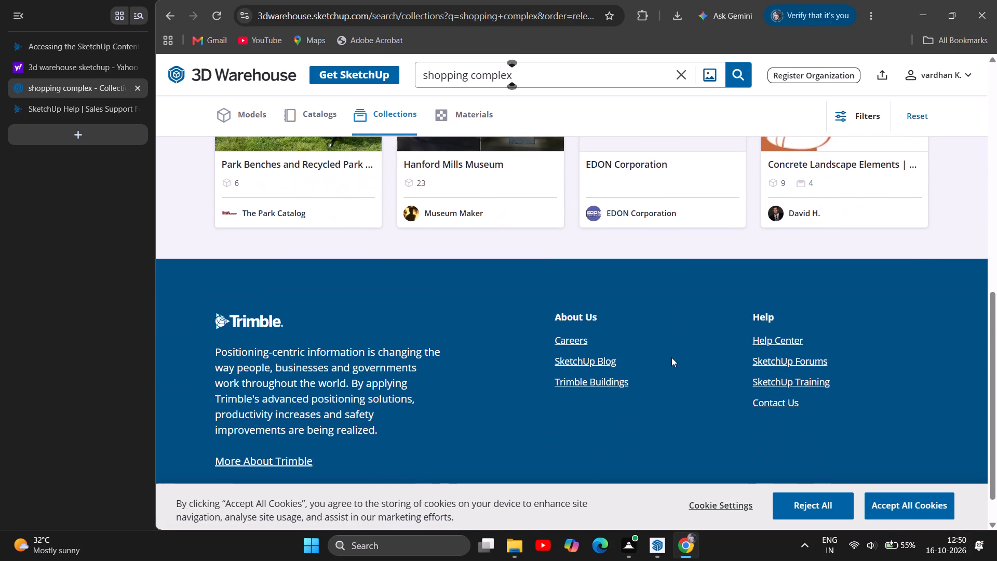
{"action": "scroll", "coordinate": [687, 285], "scroll_direction": "up", "scroll_amount": 5}
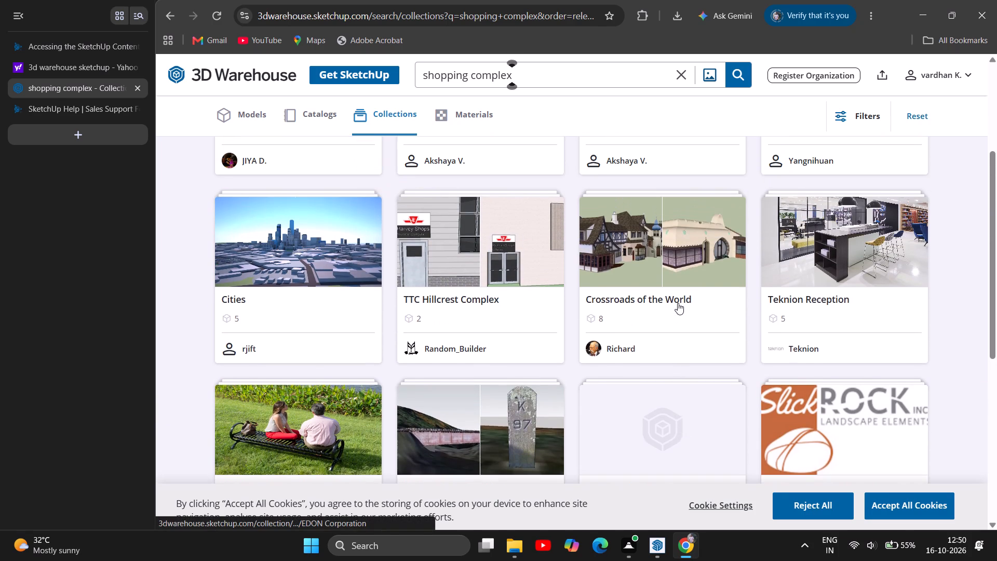
{"action": "scroll", "coordinate": [678, 303], "scroll_direction": "up", "scroll_amount": 2}
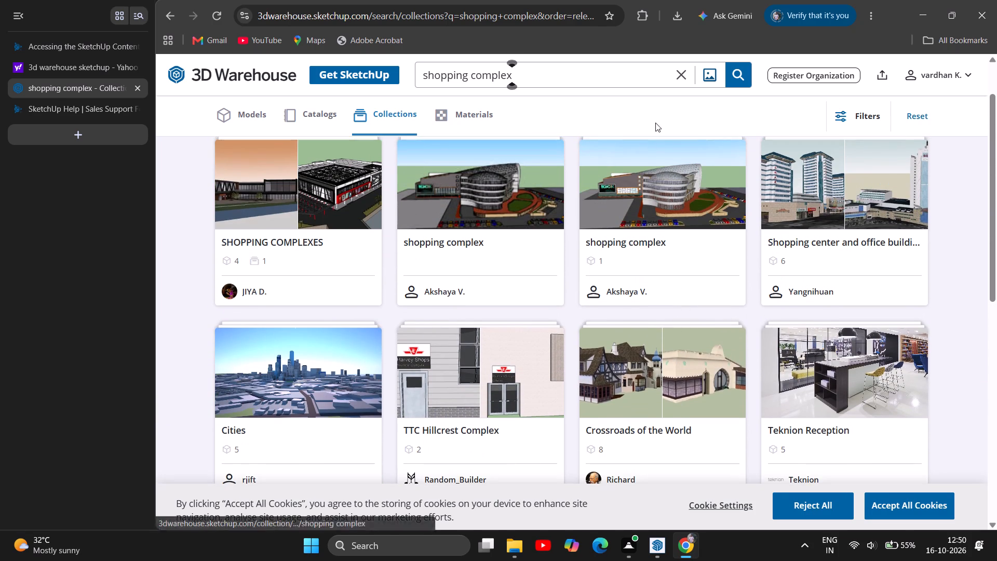
Search the 3D Warehouse collections for "shops".
{"action": "left_click", "coordinate": [543, 75]}
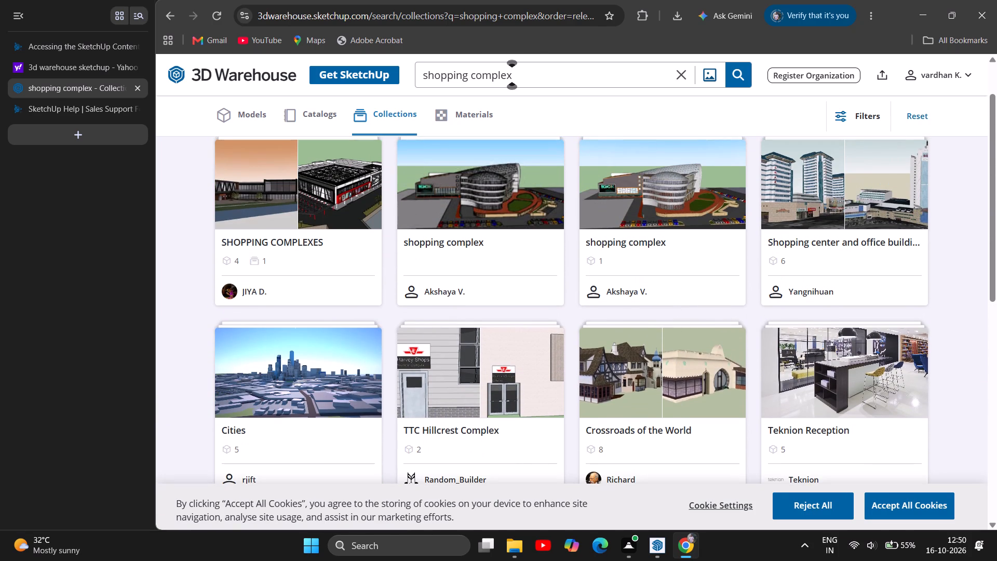
{"action": "key", "text": "BackSpace"}
{"action": "key", "text": "BackSpace"}
{"action": "key", "text": "BackSpace"}
{"action": "key", "text": "BackSpace"}
{"action": "key", "text": "BackSpace"}
{"action": "key", "text": "BackSpace"}
{"action": "key", "text": "BackSpace"}
{"action": "key", "text": "BackSpace"}
{"action": "key", "text": "BackSpace"}
{"action": "key", "text": "BackSpace"}
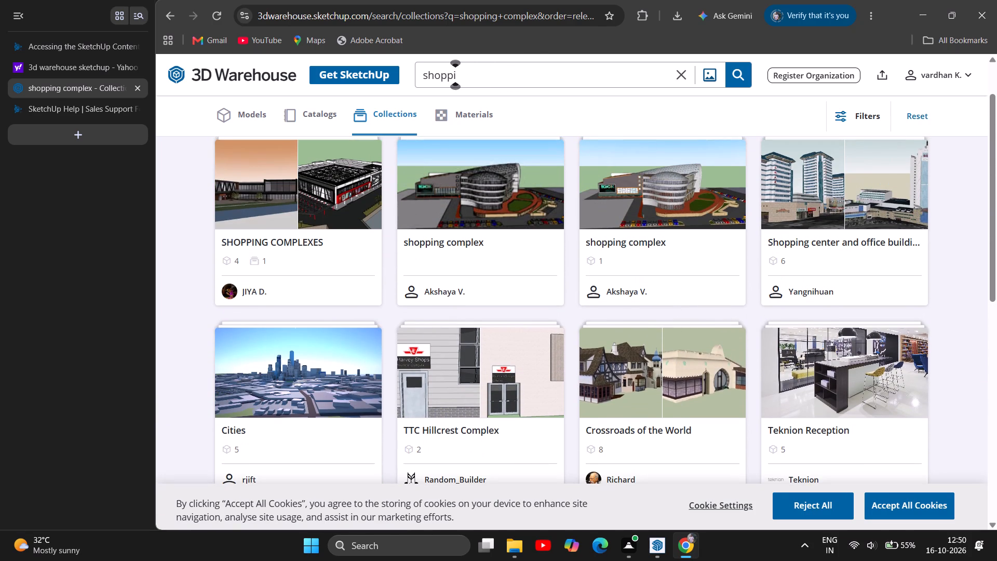
{"action": "key", "text": "BackSpace"}
{"action": "key", "text": "BackSpace"}
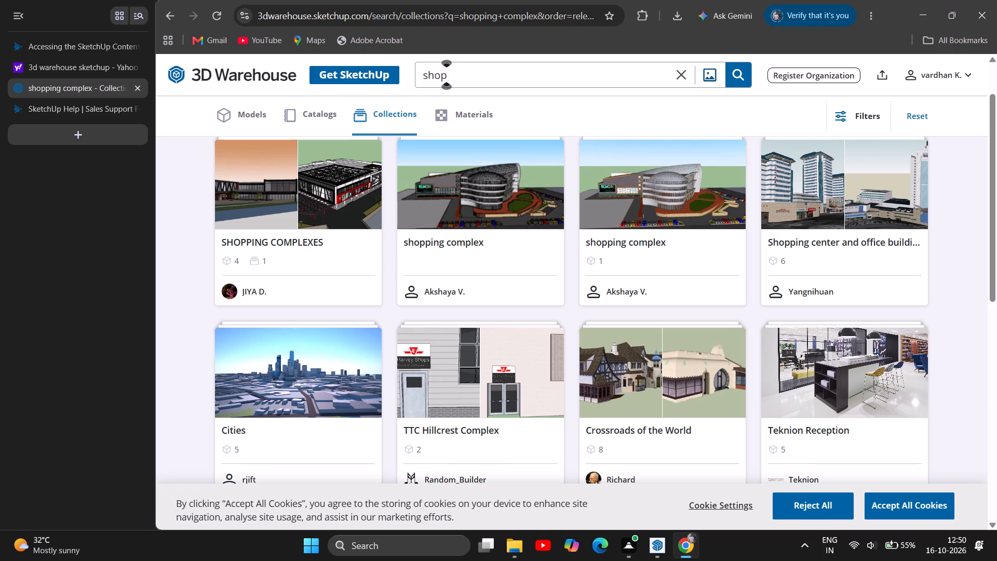
{"action": "key", "text": "s"}
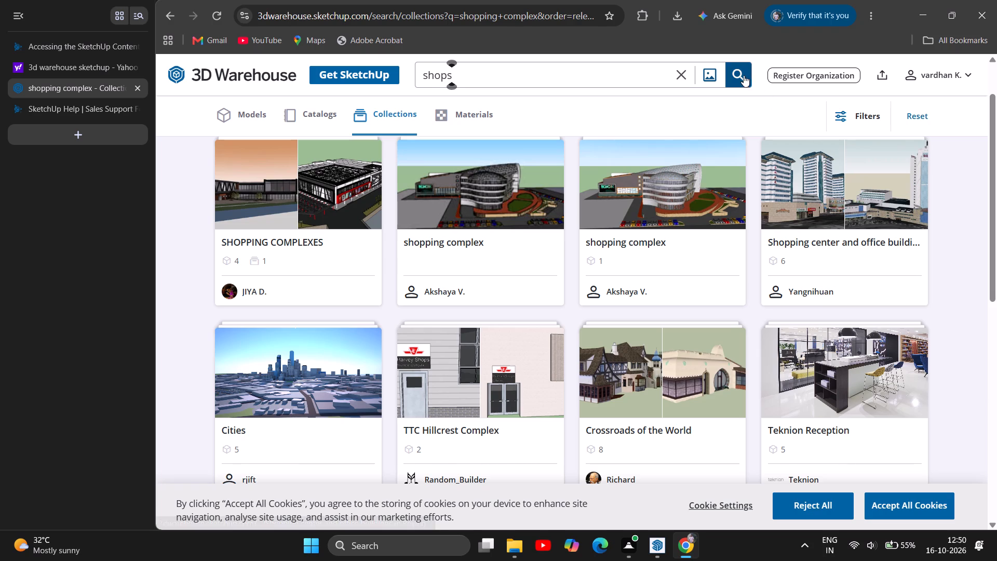
{"action": "left_click", "coordinate": [743, 75]}
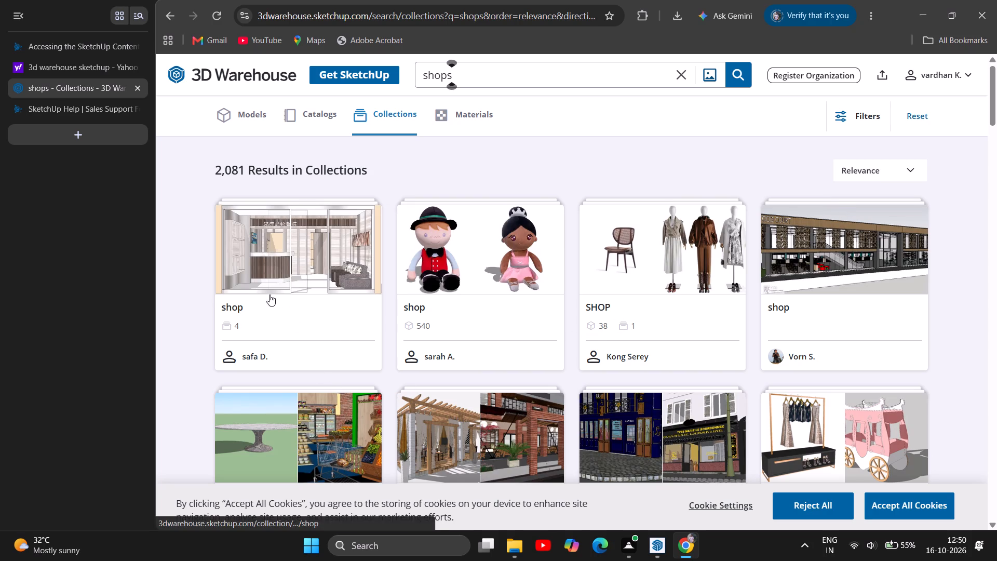
Look through the first batch of "shops" collections, examining their preview images for suitable shop models.
{"action": "scroll", "coordinate": [334, 327], "scroll_direction": "down", "scroll_amount": 5}
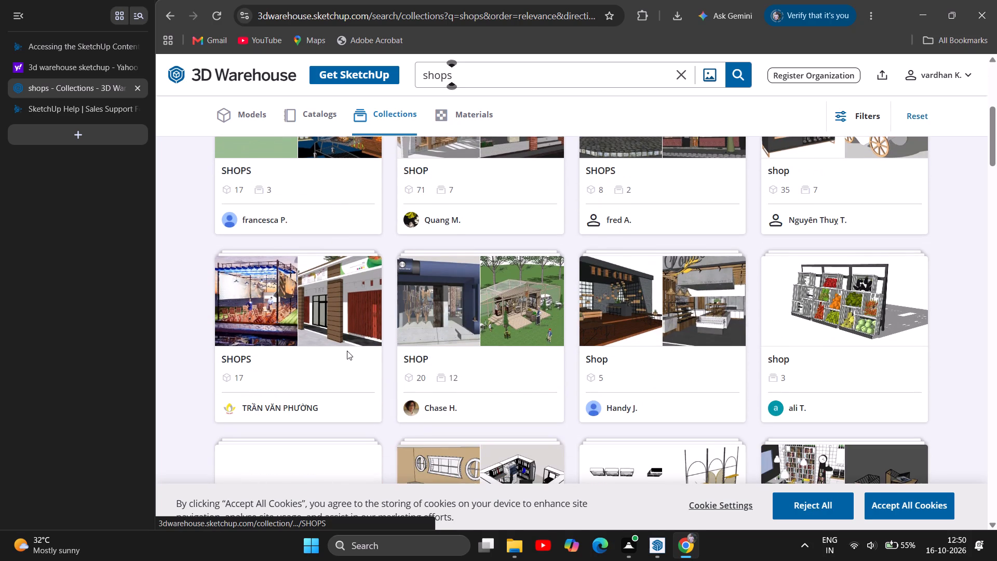
{"action": "scroll", "coordinate": [367, 340], "scroll_direction": "down", "scroll_amount": 2}
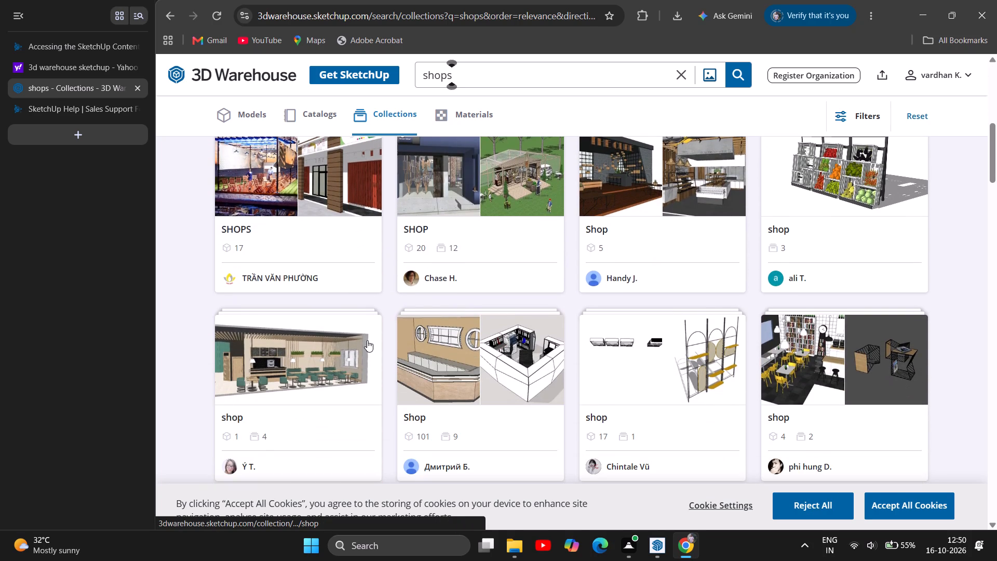
{"action": "scroll", "coordinate": [367, 340], "scroll_direction": "down", "scroll_amount": 5}
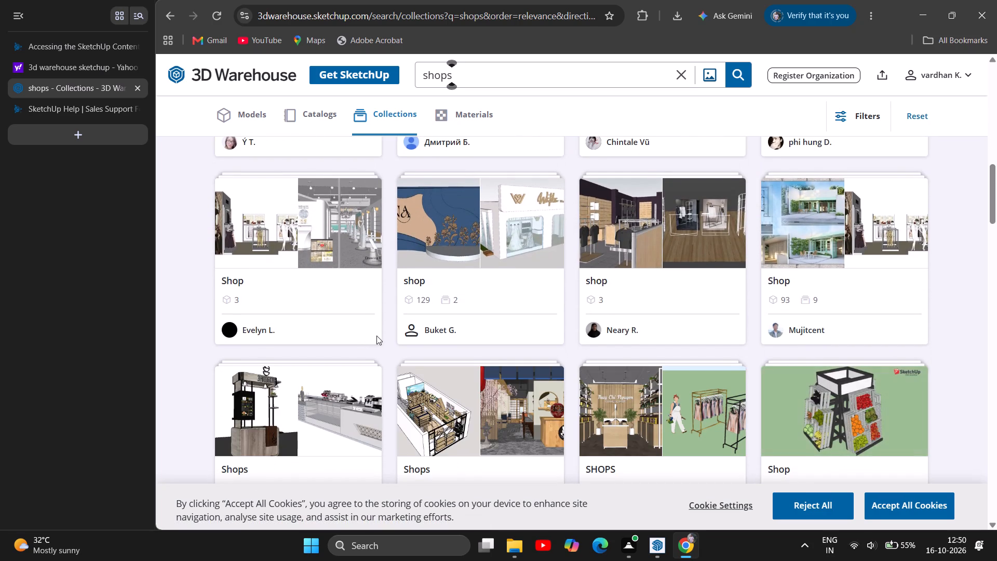
{"action": "scroll", "coordinate": [376, 336], "scroll_direction": "down", "scroll_amount": 5}
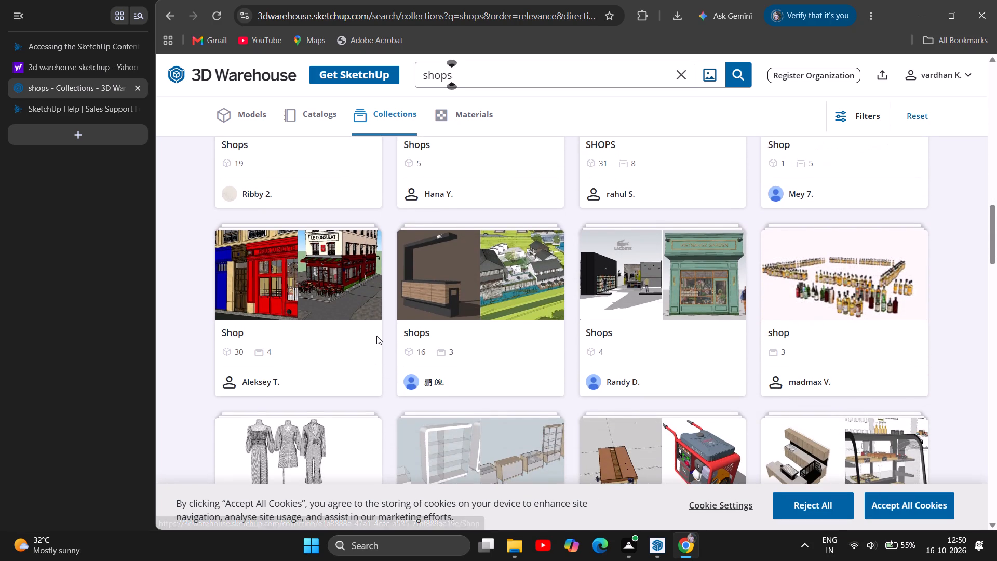
{"action": "scroll", "coordinate": [376, 336], "scroll_direction": "down", "scroll_amount": 6}
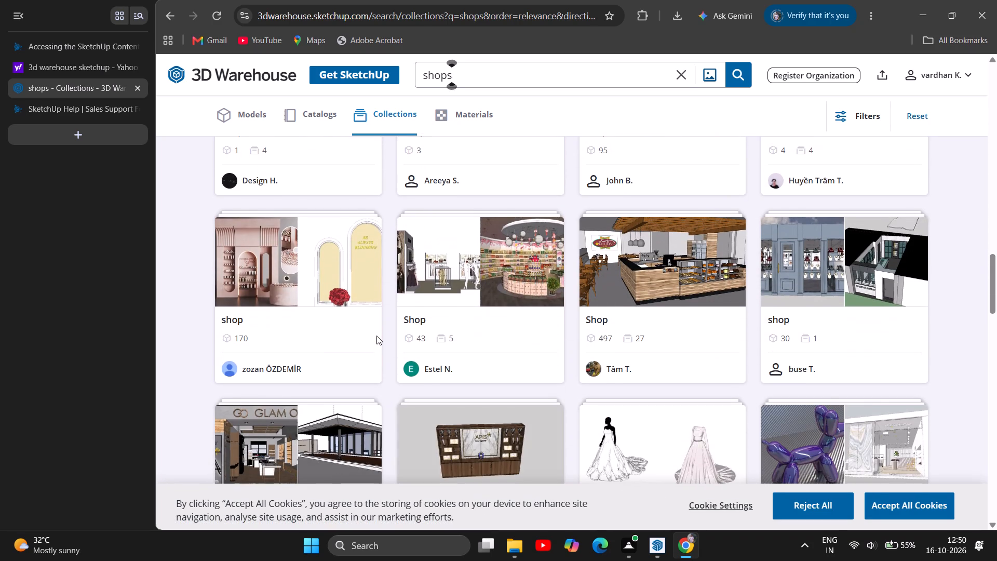
{"action": "scroll", "coordinate": [468, 301], "scroll_direction": "down", "scroll_amount": 2}
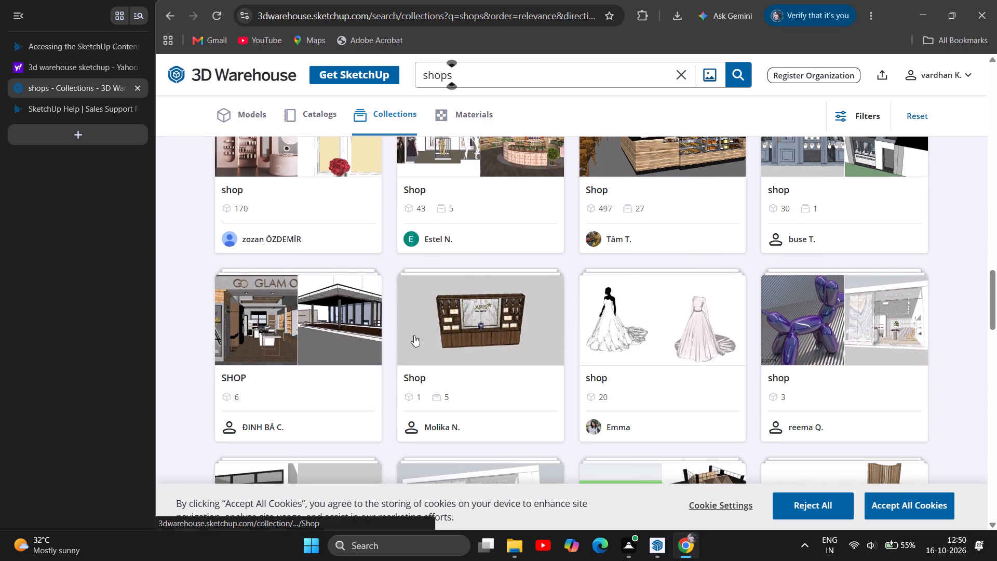
{"action": "scroll", "coordinate": [414, 335], "scroll_direction": "down", "scroll_amount": 2}
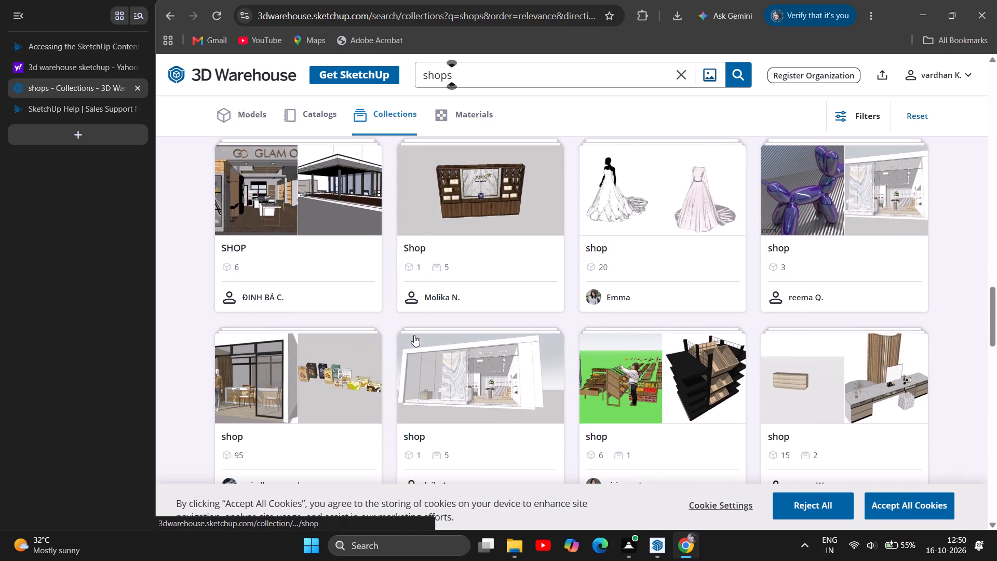
{"action": "scroll", "coordinate": [414, 335], "scroll_direction": "down", "scroll_amount": 3}
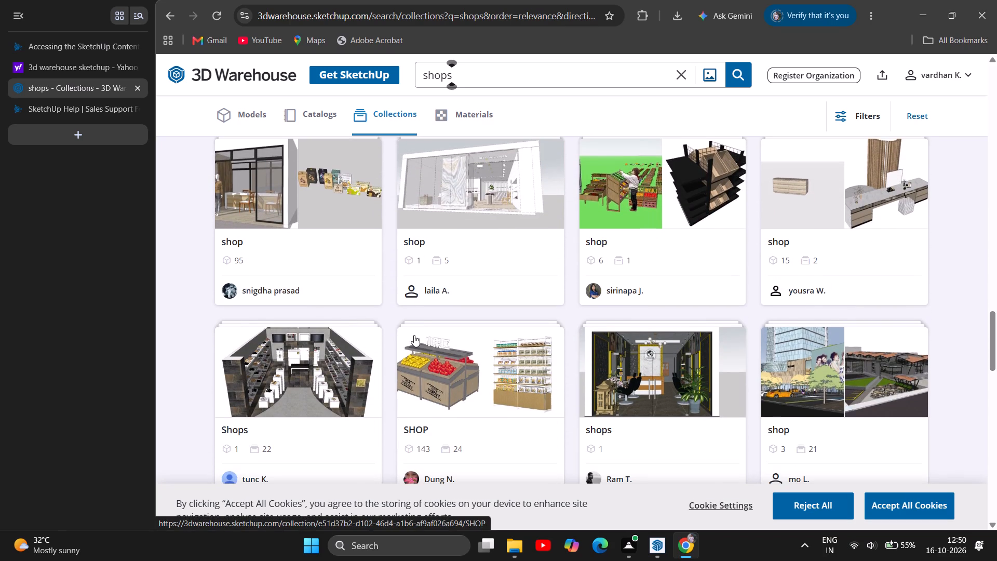
{"action": "scroll", "coordinate": [414, 335], "scroll_direction": "down", "scroll_amount": 4}
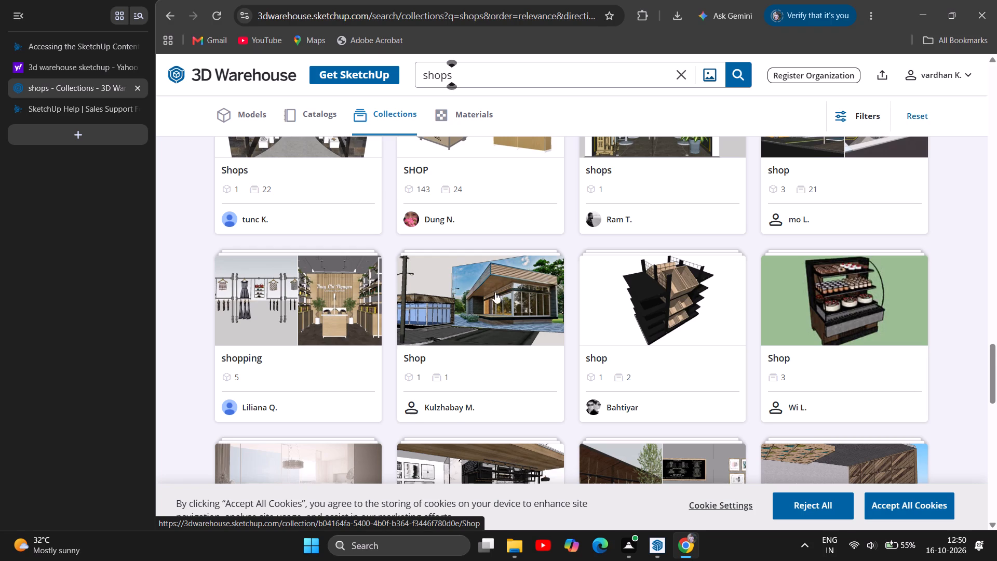
{"action": "scroll", "coordinate": [492, 291], "scroll_direction": "down", "scroll_amount": 6}
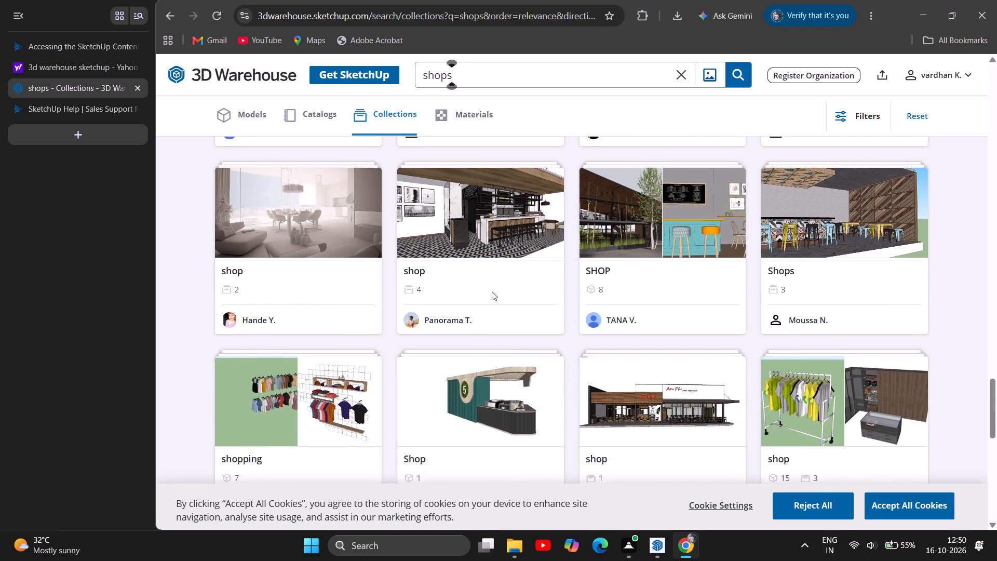
{"action": "scroll", "coordinate": [492, 291], "scroll_direction": "down", "scroll_amount": 3}
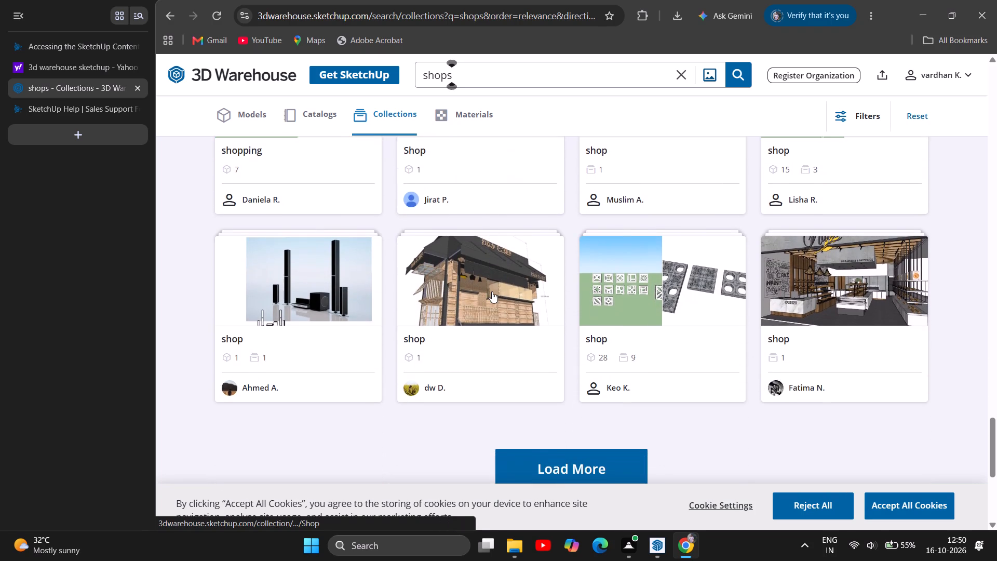
{"action": "scroll", "coordinate": [492, 291], "scroll_direction": "down", "scroll_amount": 2}
Load more "shops" collections and examine the additional previews down to the end of the list.
{"action": "left_click", "coordinate": [543, 325]}
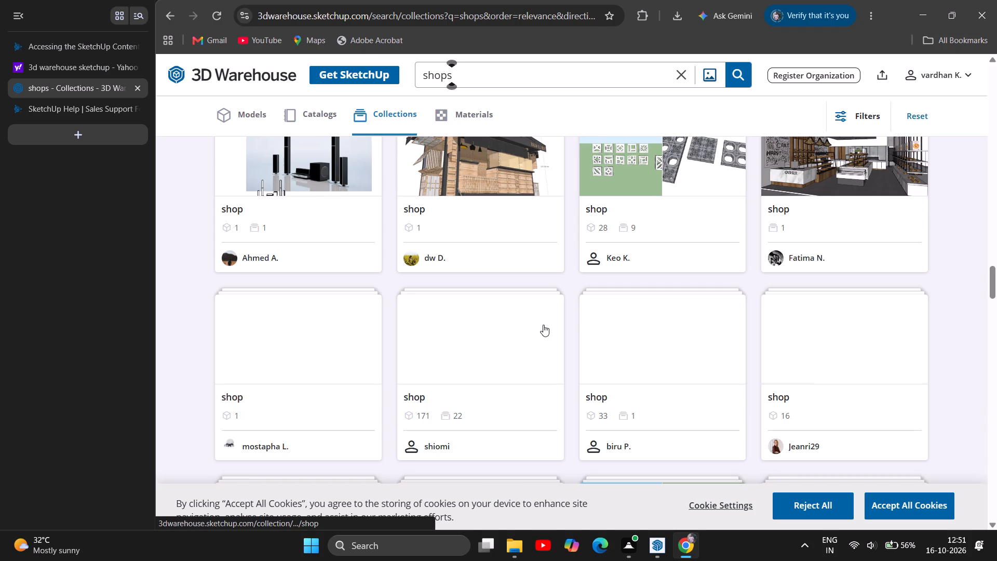
{"action": "scroll", "coordinate": [543, 325], "scroll_direction": "down", "scroll_amount": 1}
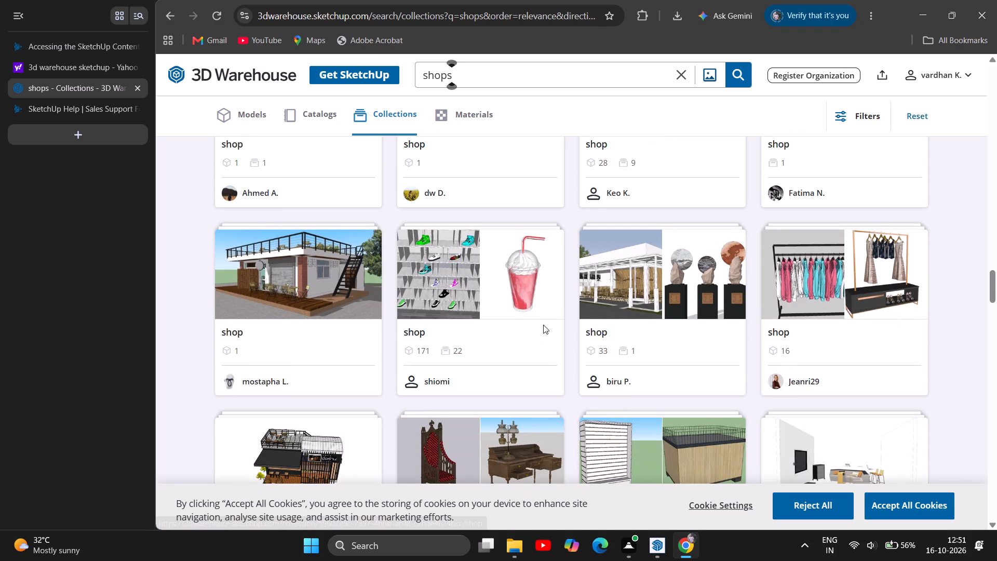
{"action": "scroll", "coordinate": [543, 325], "scroll_direction": "down", "scroll_amount": 6}
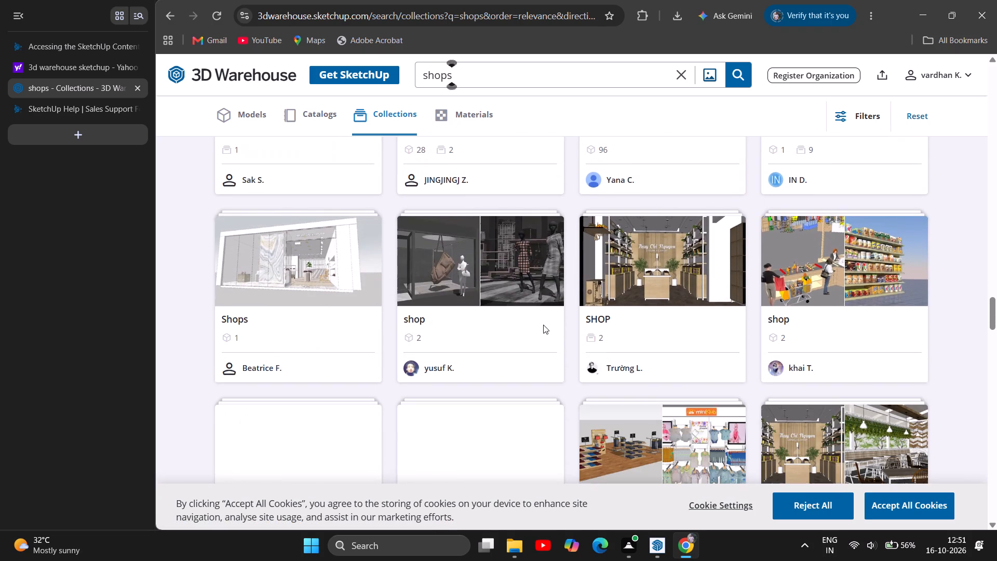
{"action": "scroll", "coordinate": [543, 325], "scroll_direction": "down", "scroll_amount": 2}
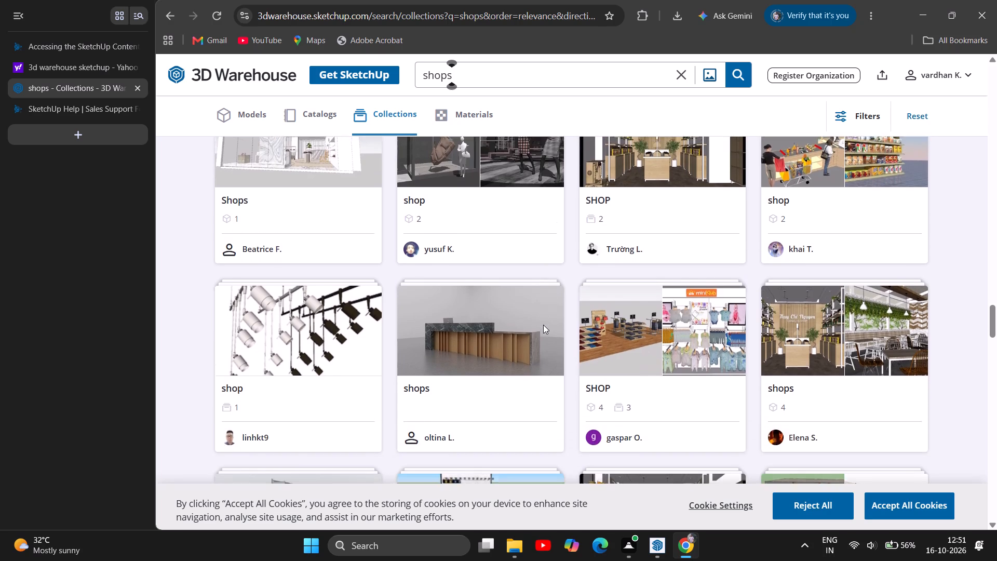
{"action": "scroll", "coordinate": [543, 325], "scroll_direction": "down", "scroll_amount": 7}
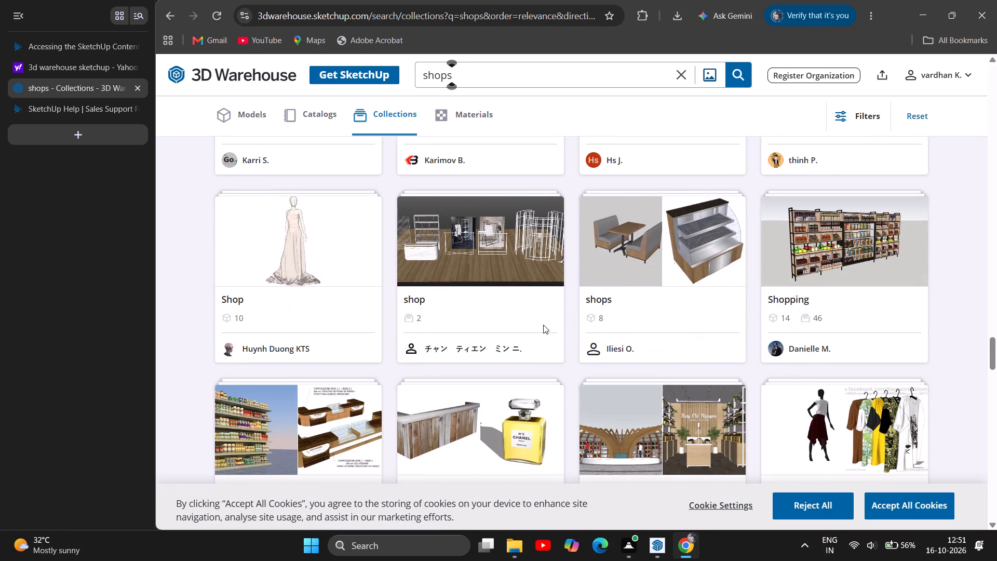
{"action": "scroll", "coordinate": [543, 325], "scroll_direction": "down", "scroll_amount": 5}
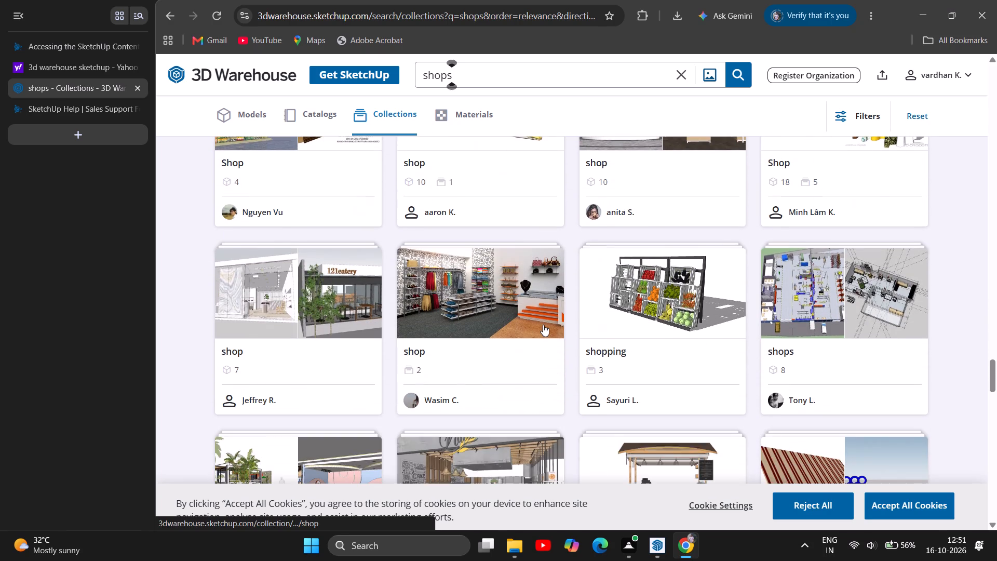
{"action": "scroll", "coordinate": [543, 325], "scroll_direction": "down", "scroll_amount": 6}
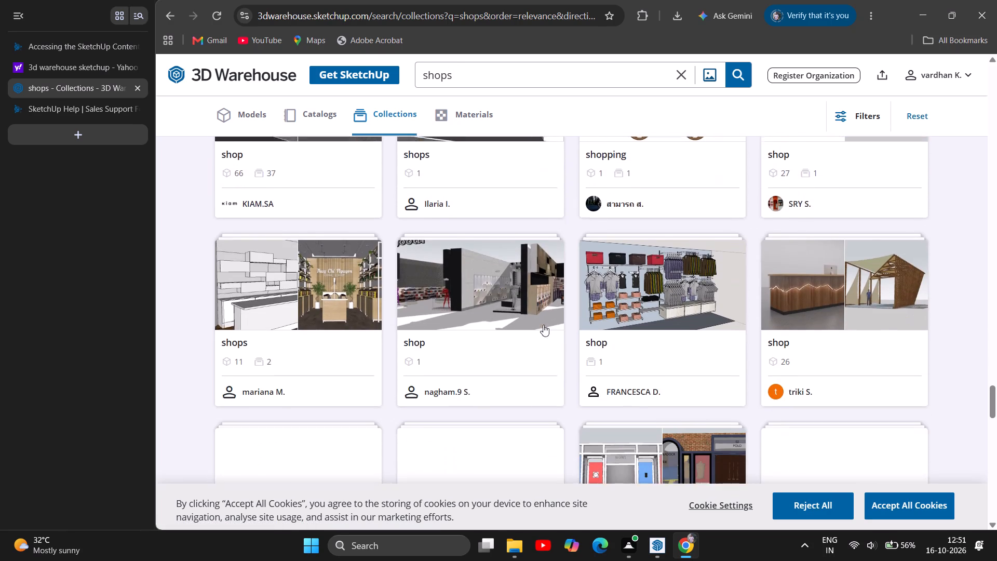
{"action": "scroll", "coordinate": [543, 325], "scroll_direction": "down", "scroll_amount": 5}
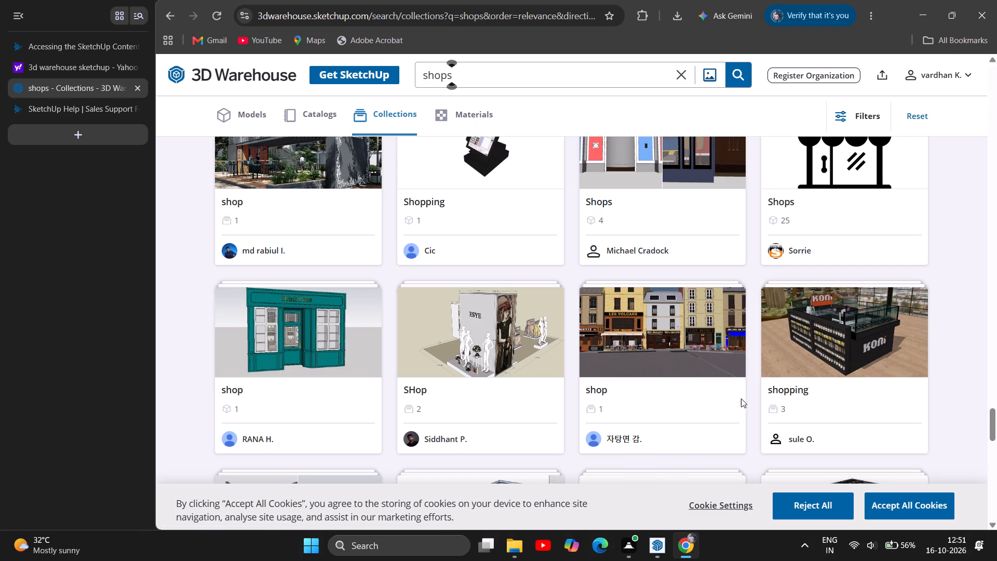
{"action": "scroll", "coordinate": [635, 367], "scroll_direction": "down", "scroll_amount": 2}
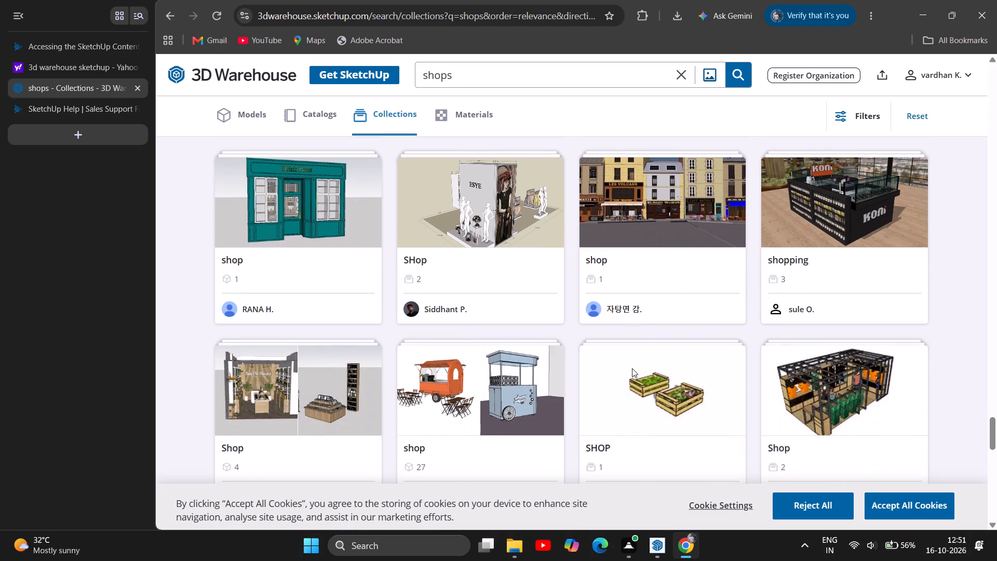
{"action": "scroll", "coordinate": [632, 368], "scroll_direction": "down", "scroll_amount": 6}
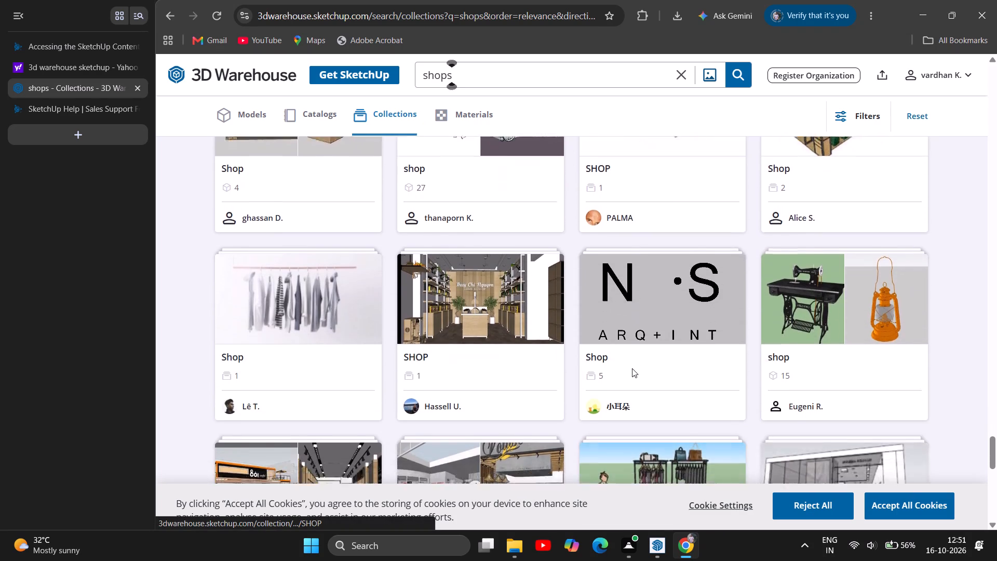
{"action": "scroll", "coordinate": [632, 368], "scroll_direction": "down", "scroll_amount": 6}
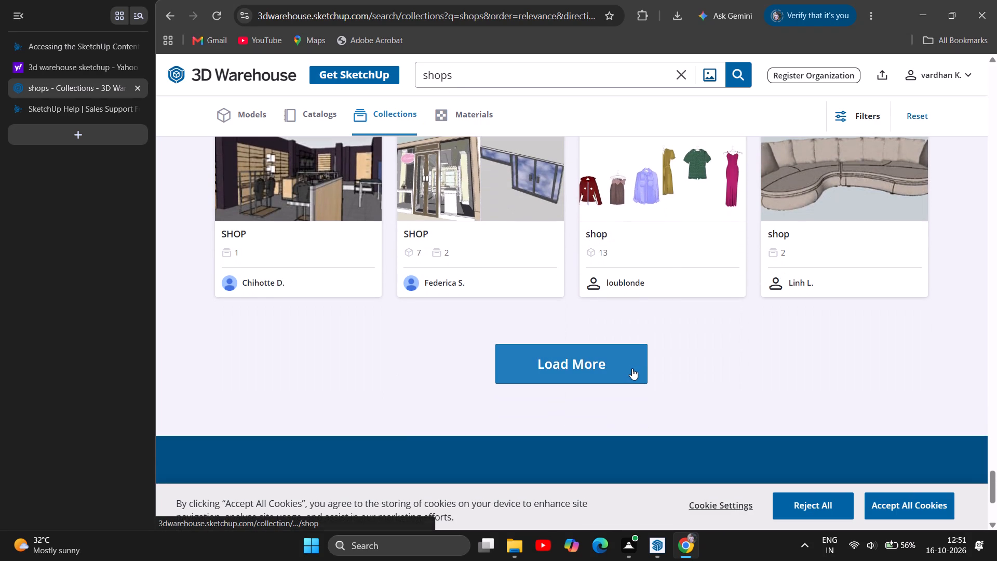
Load more "shops" collections and examine the new preview images for suitable shop models down to the end of the list.
{"action": "left_click", "coordinate": [618, 367]}
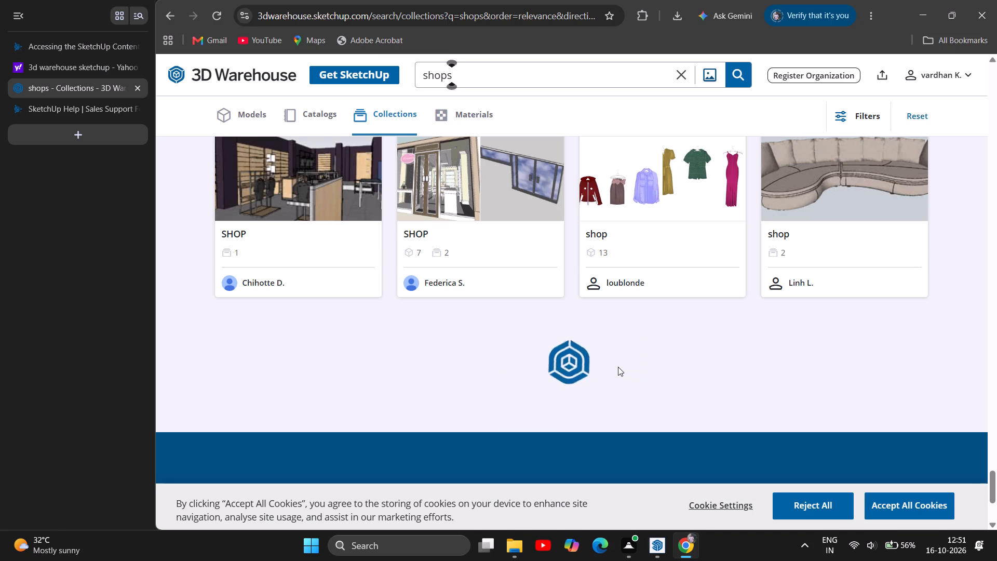
{"action": "scroll", "coordinate": [582, 348], "scroll_direction": "down", "scroll_amount": 1}
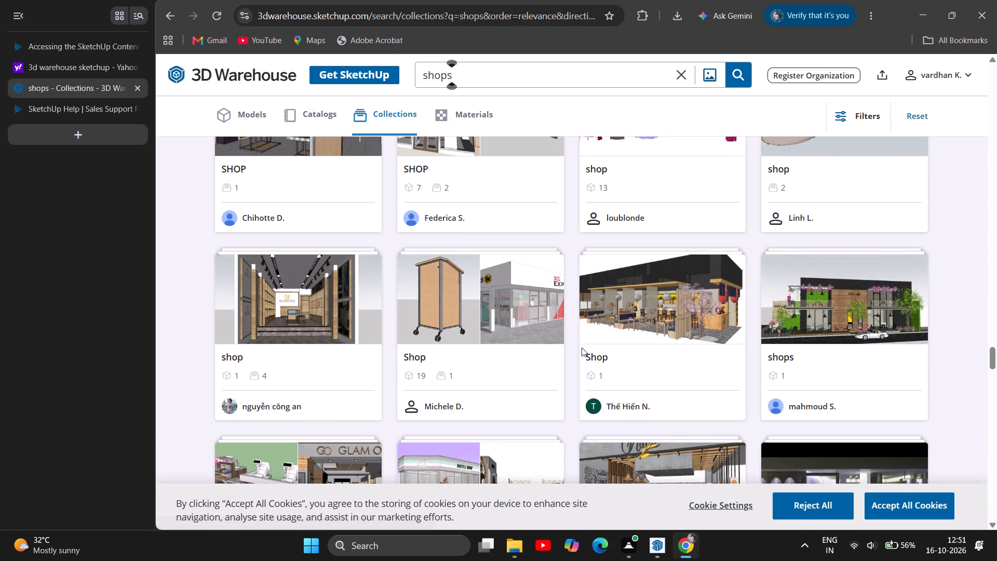
{"action": "scroll", "coordinate": [589, 344], "scroll_direction": "down", "scroll_amount": 1}
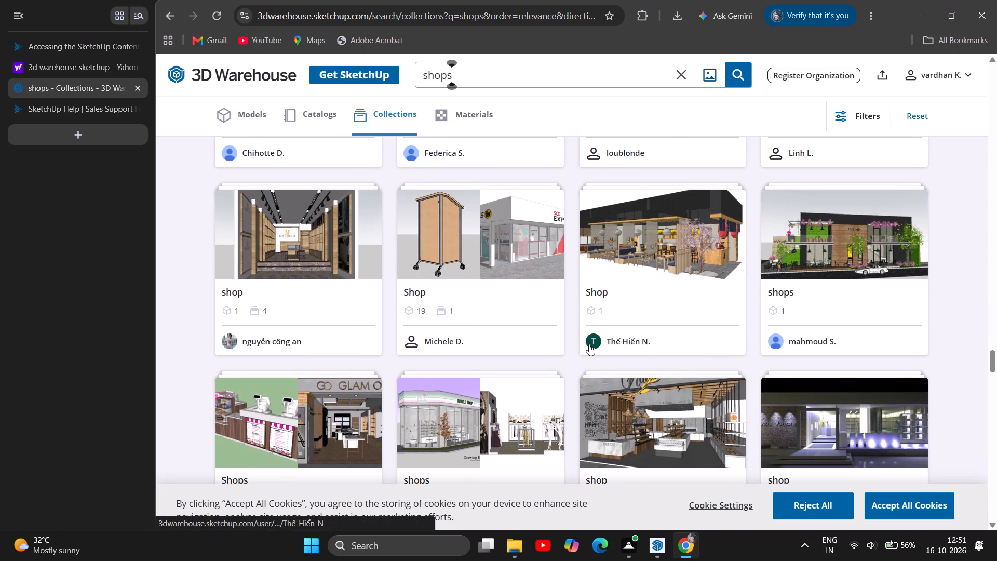
{"action": "scroll", "coordinate": [589, 344], "scroll_direction": "down", "scroll_amount": 4}
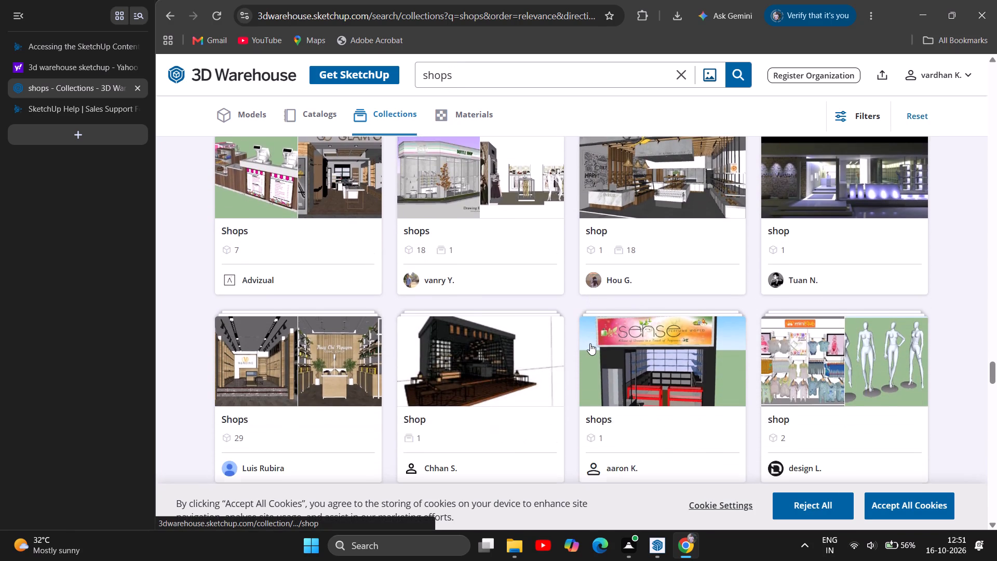
{"action": "scroll", "coordinate": [590, 343], "scroll_direction": "down", "scroll_amount": 1}
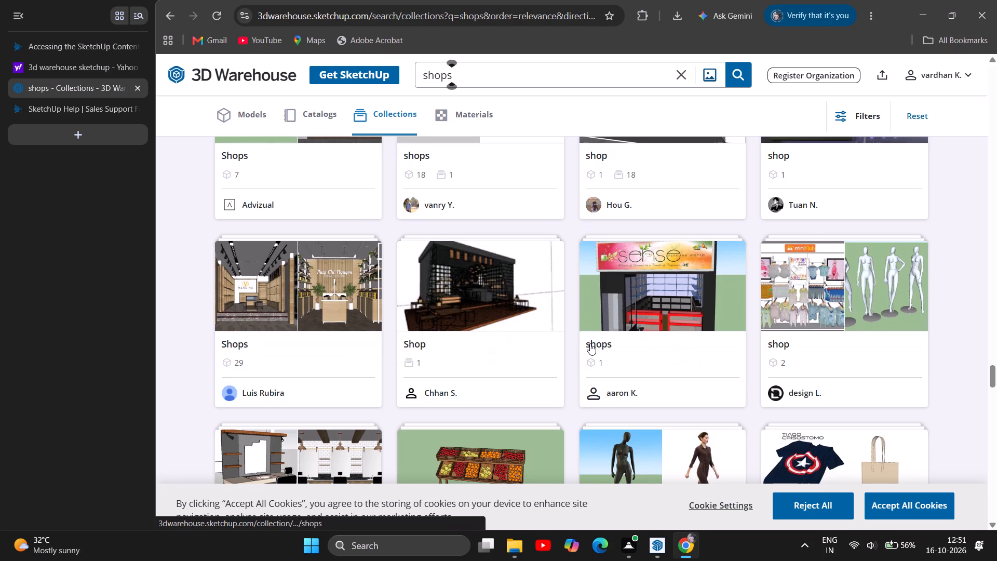
{"action": "scroll", "coordinate": [590, 343], "scroll_direction": "down", "scroll_amount": 3}
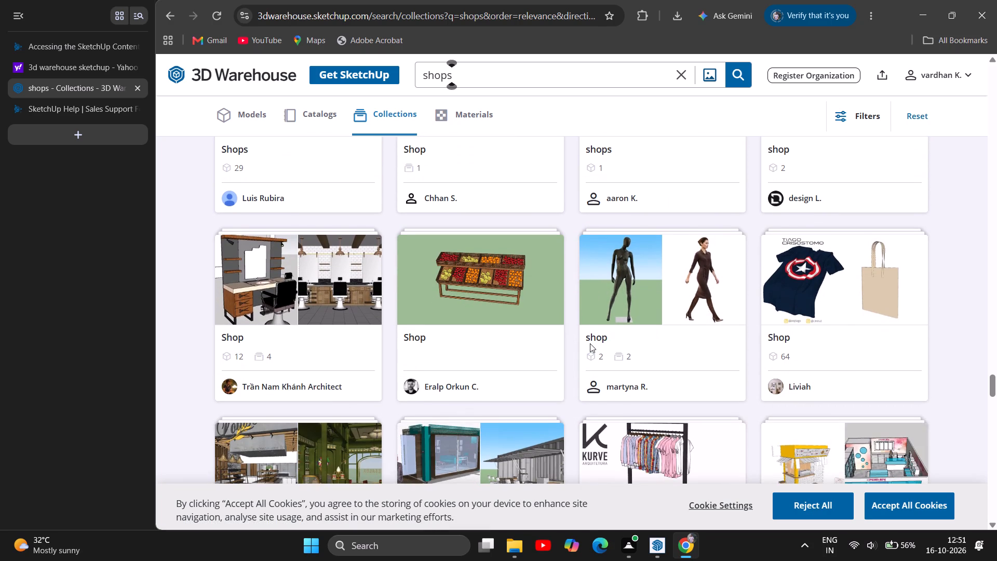
{"action": "scroll", "coordinate": [590, 343], "scroll_direction": "down", "scroll_amount": 3}
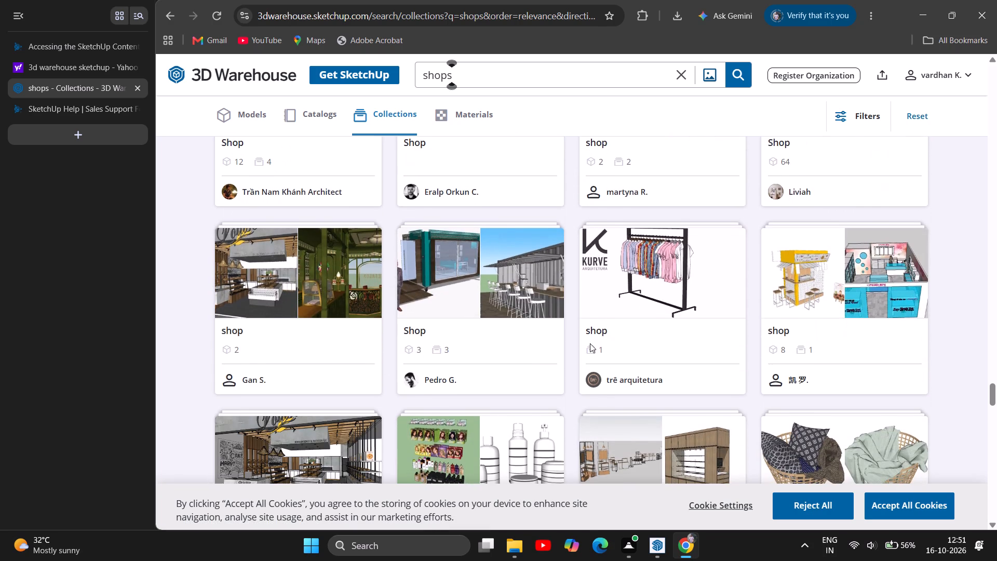
{"action": "scroll", "coordinate": [590, 343], "scroll_direction": "down", "scroll_amount": 5}
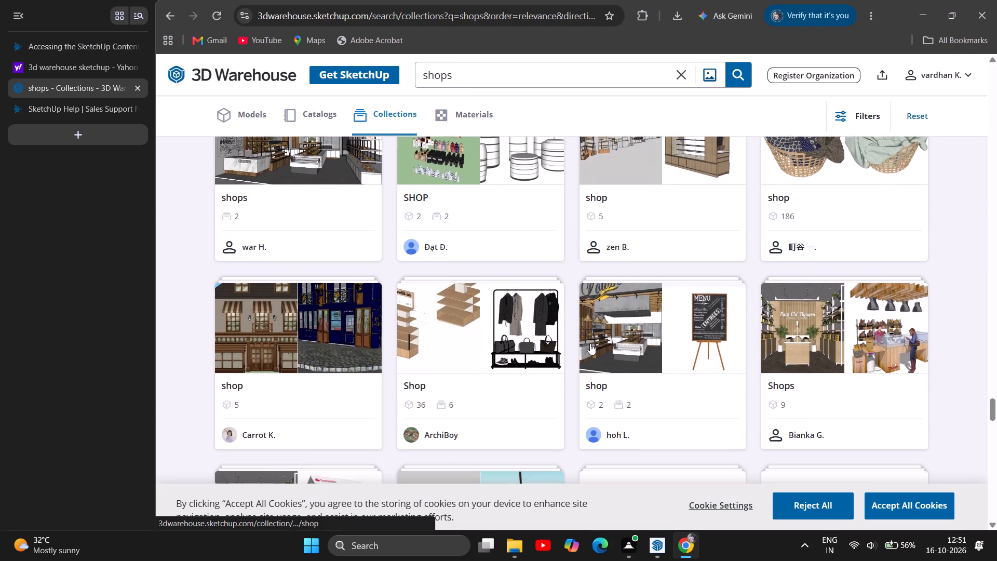
{"action": "scroll", "coordinate": [590, 343], "scroll_direction": "down", "scroll_amount": 11}
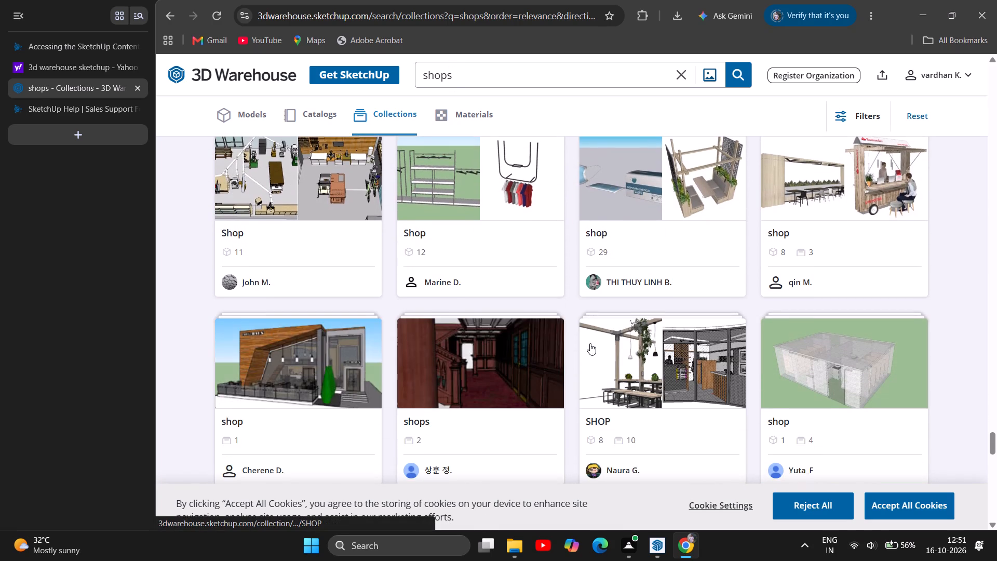
{"action": "scroll", "coordinate": [590, 343], "scroll_direction": "down", "scroll_amount": 2}
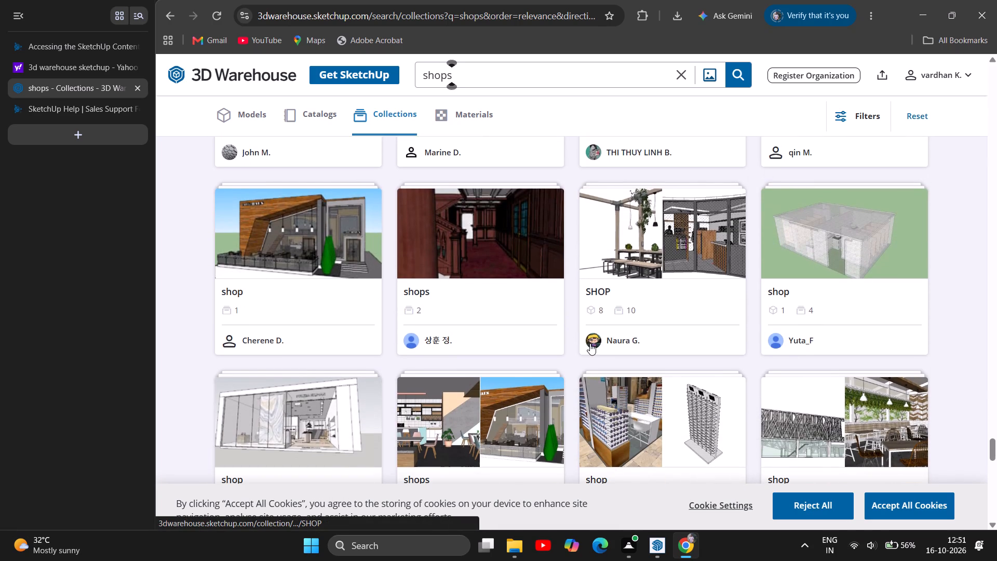
{"action": "scroll", "coordinate": [590, 343], "scroll_direction": "down", "scroll_amount": 3}
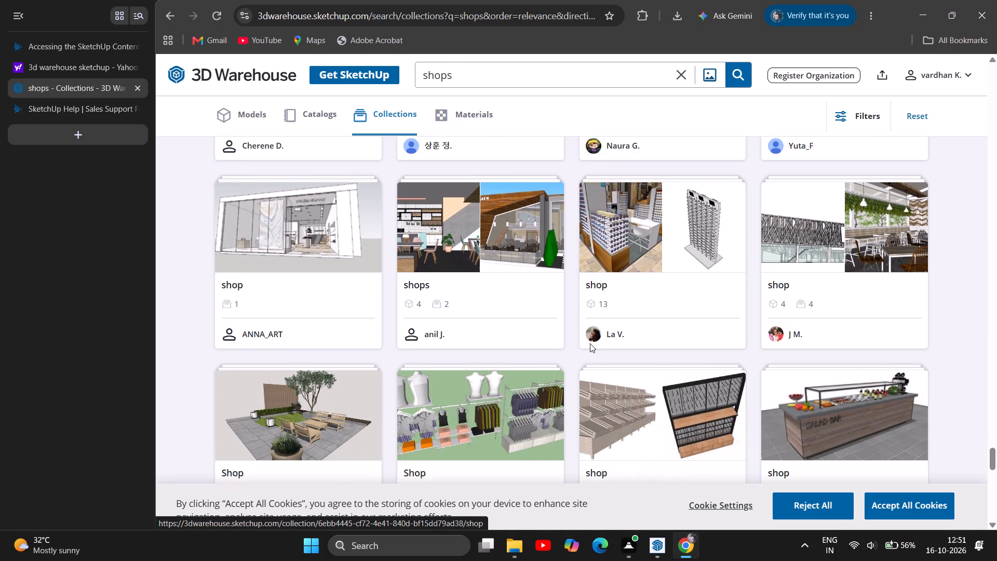
{"action": "scroll", "coordinate": [590, 343], "scroll_direction": "down", "scroll_amount": 5}
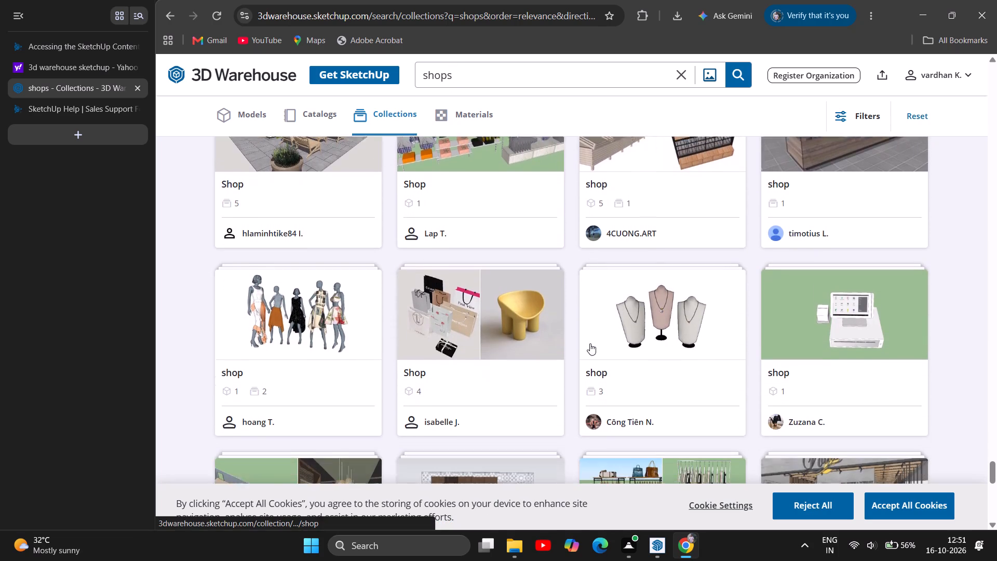
{"action": "scroll", "coordinate": [590, 343], "scroll_direction": "down", "scroll_amount": 1}
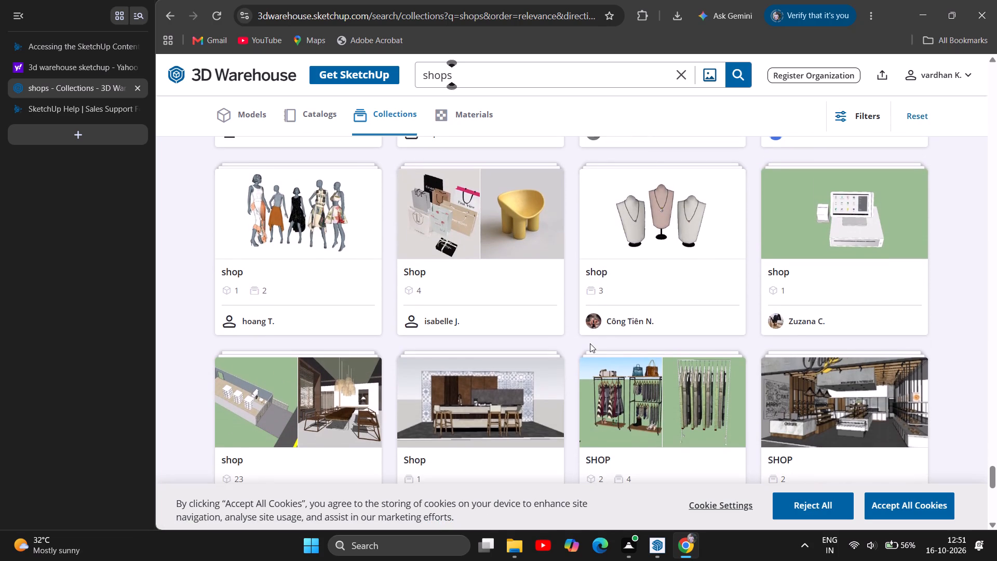
{"action": "scroll", "coordinate": [590, 343], "scroll_direction": "down", "scroll_amount": 4}
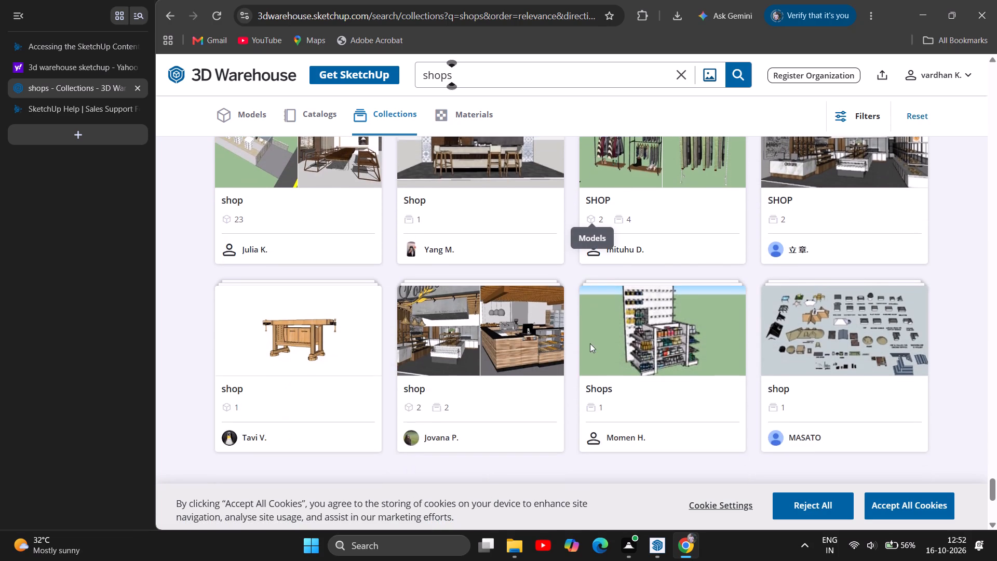
{"action": "scroll", "coordinate": [590, 343], "scroll_direction": "down", "scroll_amount": 2}
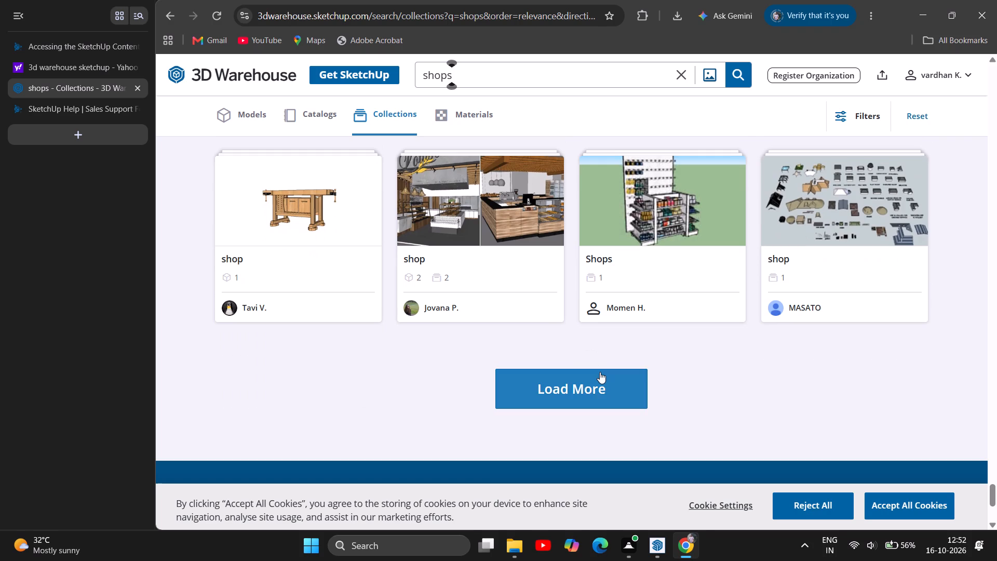
Load another batch of "shops" collections and examine their preview images for shop building models.
{"action": "left_click", "coordinate": [600, 372]}
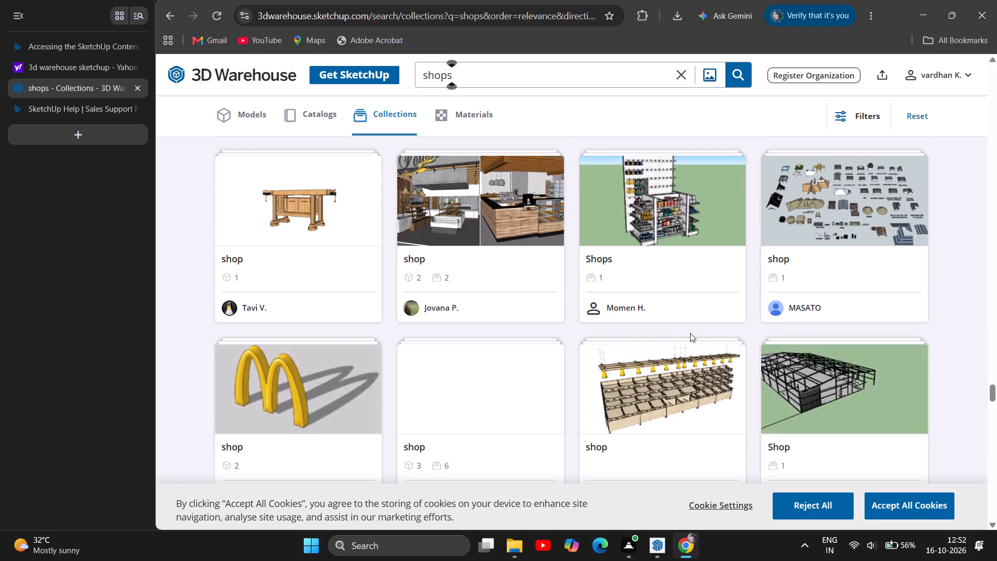
{"action": "scroll", "coordinate": [689, 333], "scroll_direction": "down", "scroll_amount": 3}
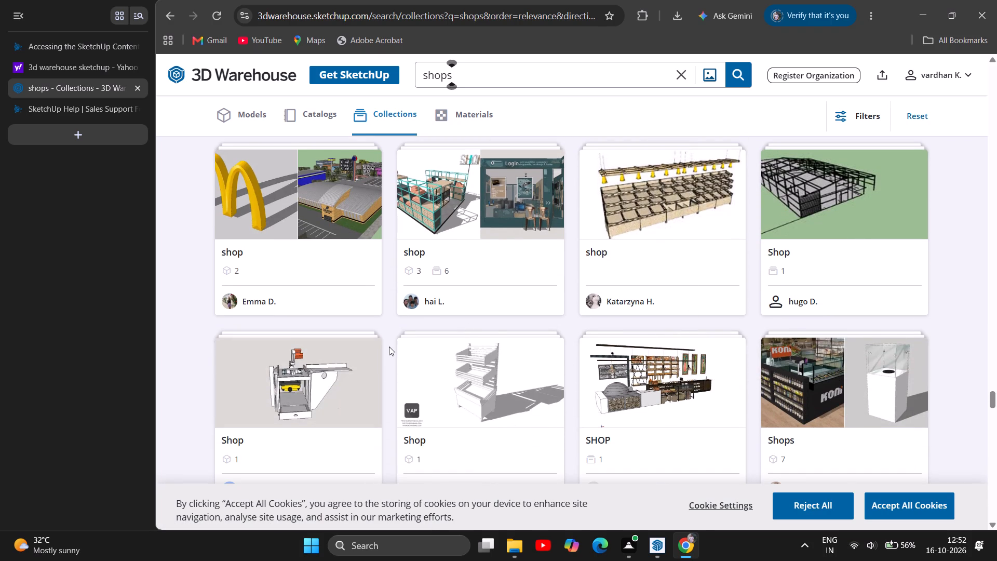
{"action": "scroll", "coordinate": [400, 335], "scroll_direction": "down", "scroll_amount": 1}
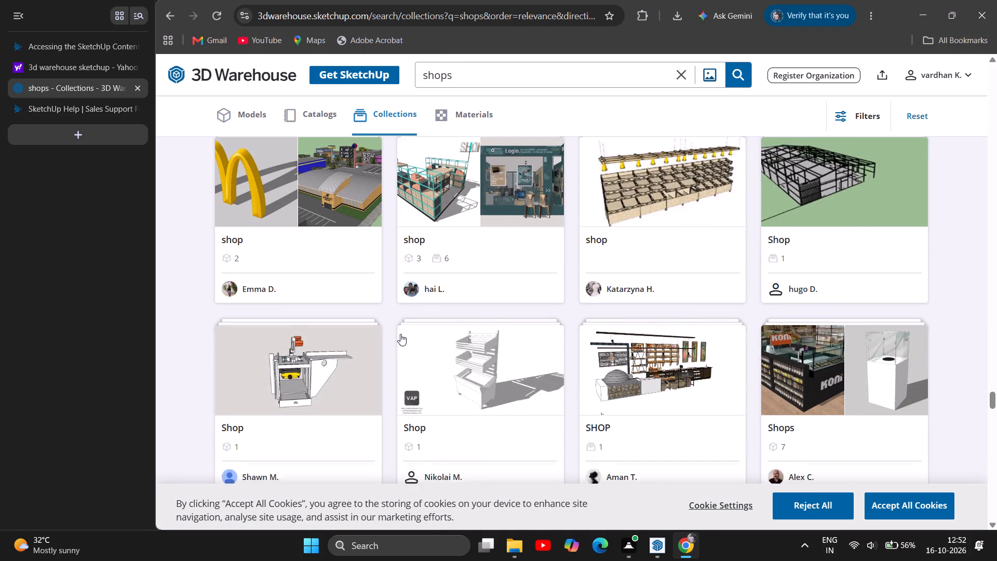
{"action": "scroll", "coordinate": [400, 329], "scroll_direction": "down", "scroll_amount": 6}
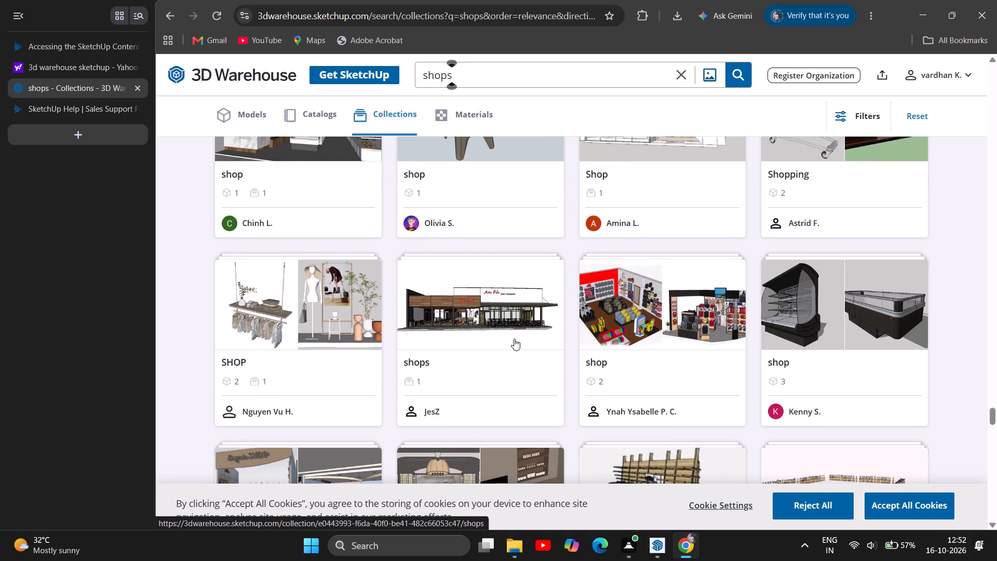
{"action": "scroll", "coordinate": [514, 339], "scroll_direction": "down", "scroll_amount": 4}
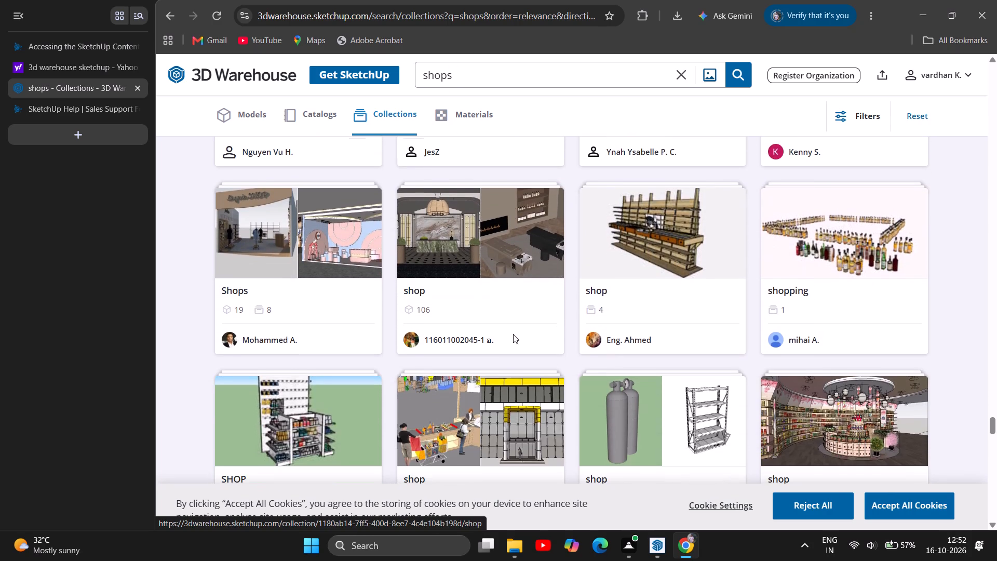
{"action": "scroll", "coordinate": [513, 333], "scroll_direction": "down", "scroll_amount": 5}
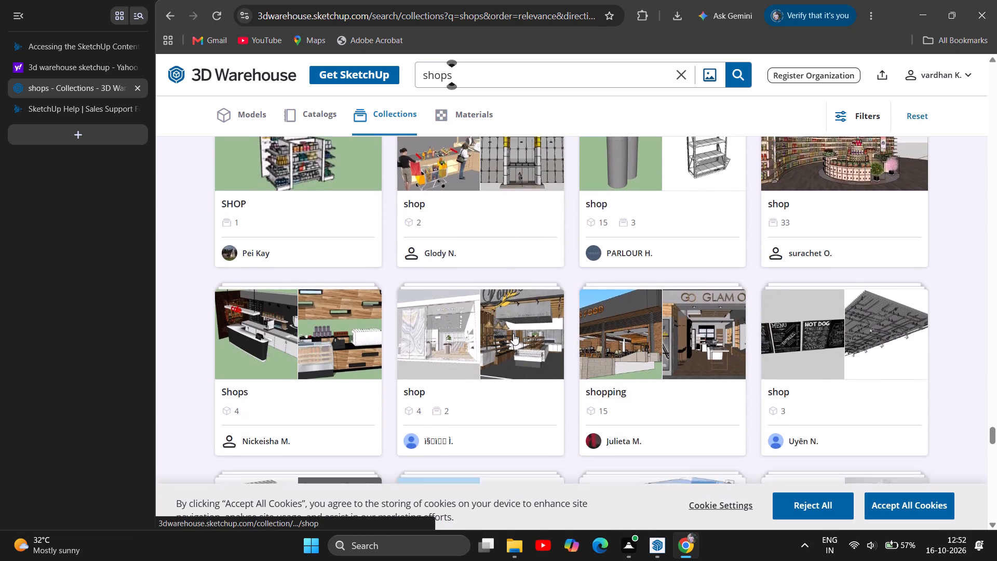
{"action": "scroll", "coordinate": [513, 333], "scroll_direction": "down", "scroll_amount": 5}
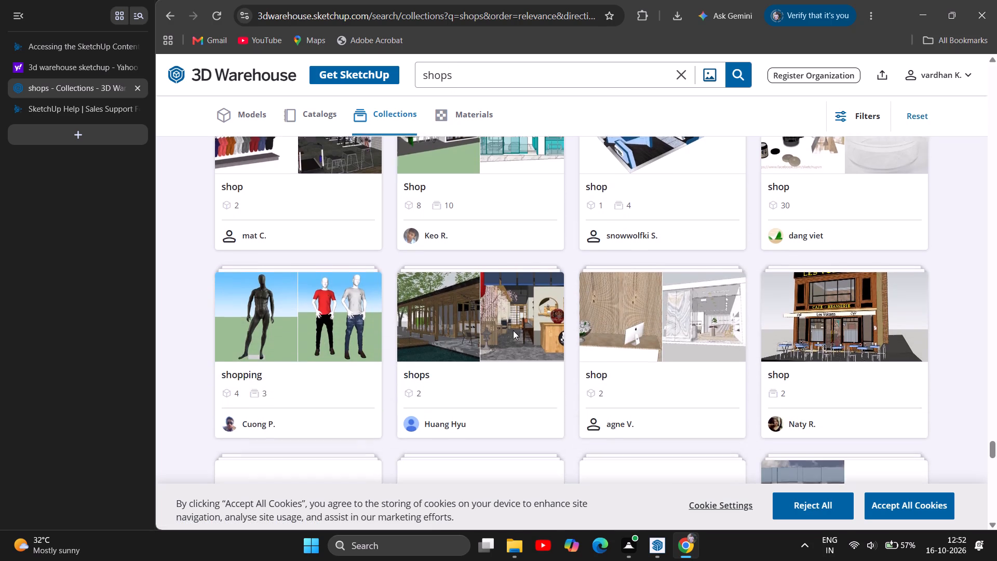
{"action": "scroll", "coordinate": [513, 330], "scroll_direction": "down", "scroll_amount": 2}
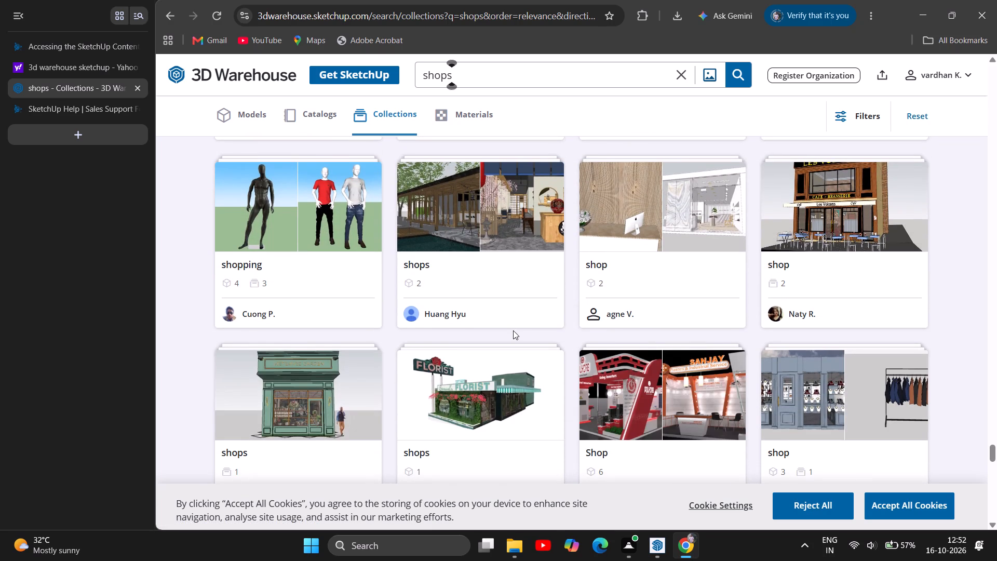
{"action": "scroll", "coordinate": [513, 330], "scroll_direction": "down", "scroll_amount": 3}
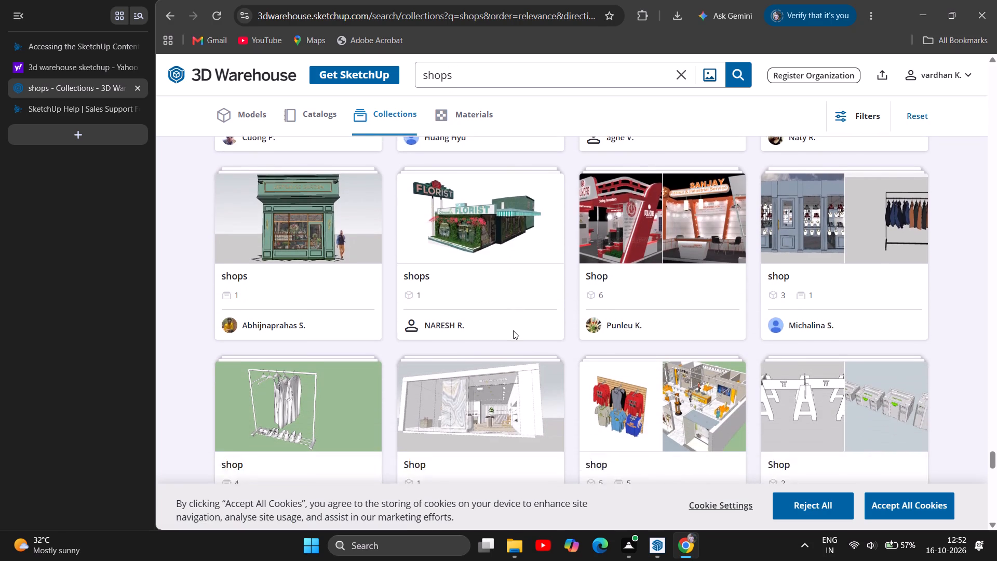
{"action": "scroll", "coordinate": [513, 330], "scroll_direction": "down", "scroll_amount": 1}
Refine the collections search to "shops india".
{"action": "left_click", "coordinate": [485, 79]}
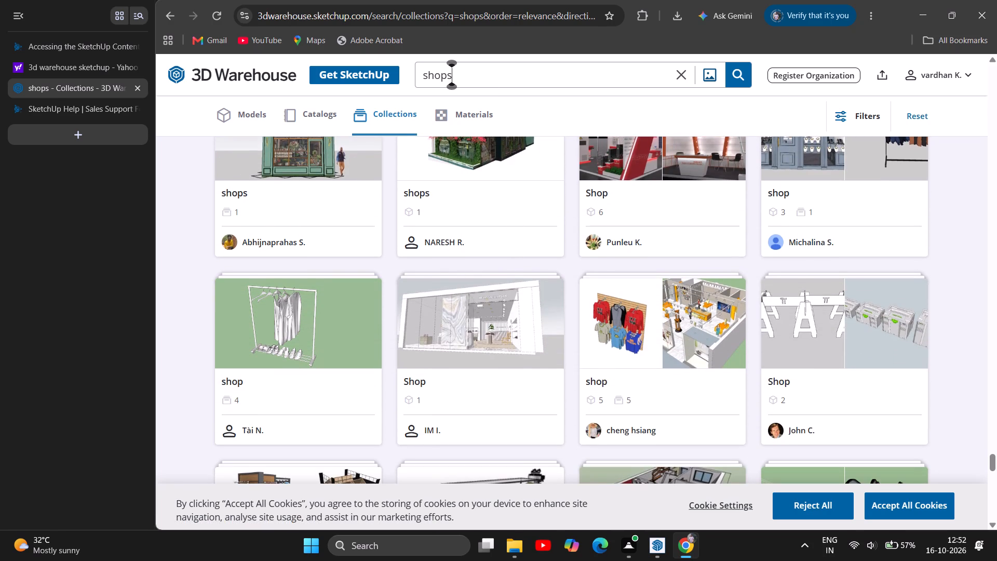
{"action": "key", "text": "space"}
{"action": "type", "text": "india"}
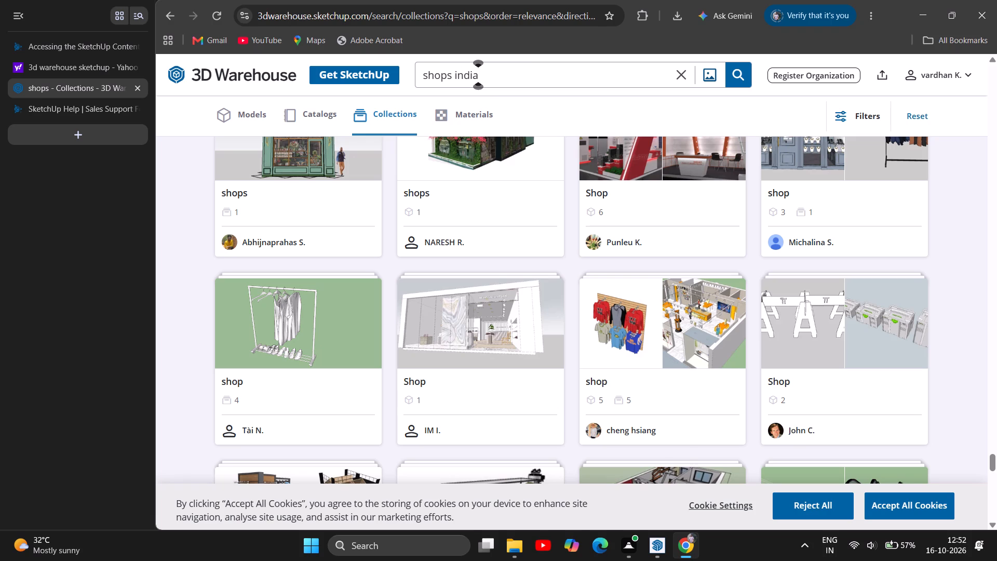
{"action": "left_click", "coordinate": [730, 72]}
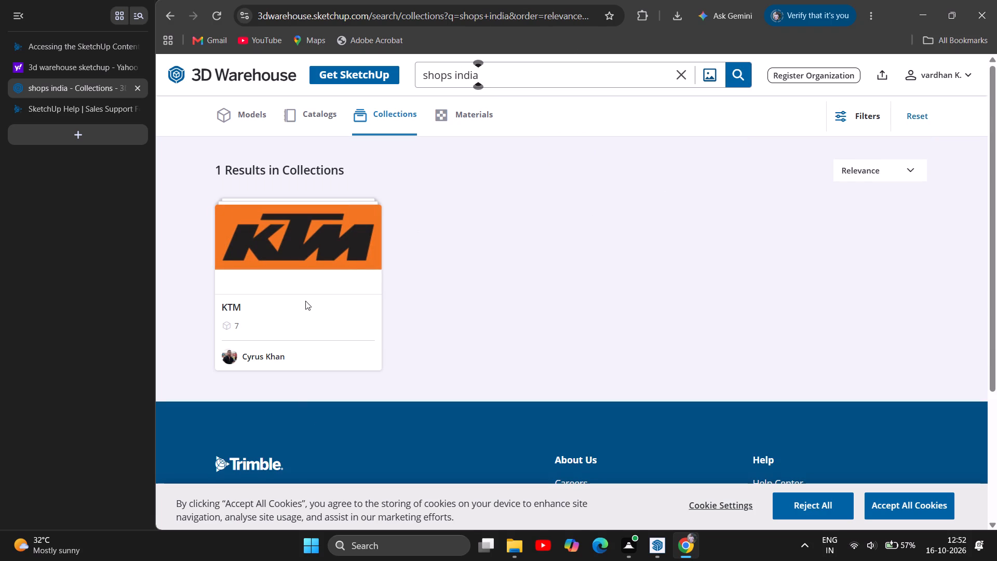
Open the KTM collection and look through its models.
{"action": "left_click", "coordinate": [302, 282]}
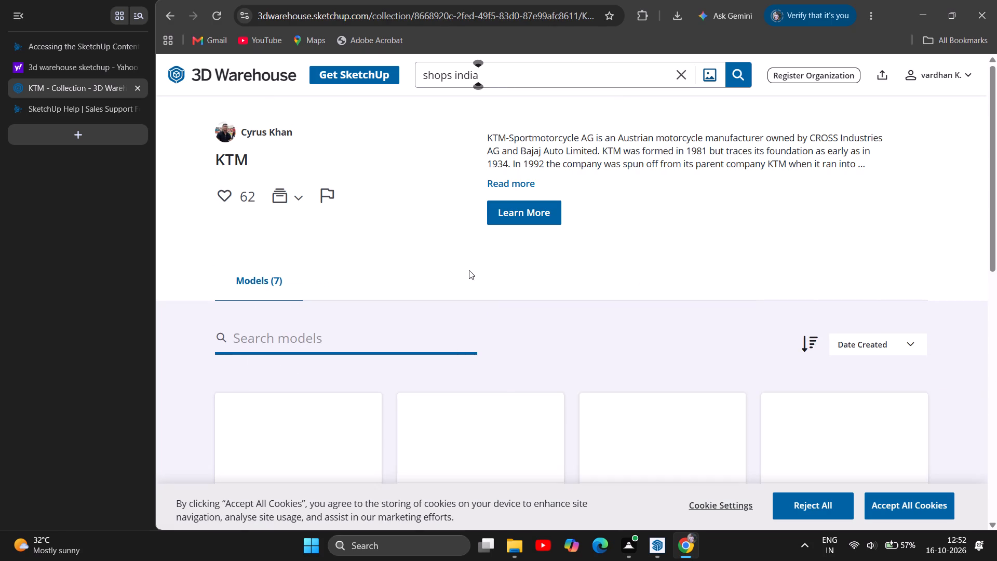
{"action": "scroll", "coordinate": [420, 265], "scroll_direction": "down", "scroll_amount": 5}
{"action": "scroll", "coordinate": [490, 296], "scroll_direction": "down", "scroll_amount": 3}
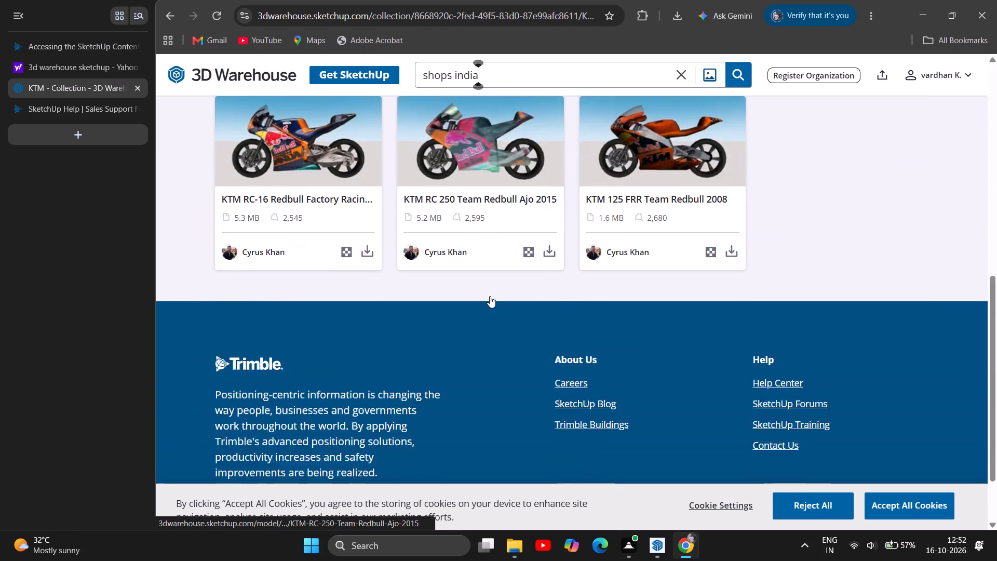
{"action": "scroll", "coordinate": [490, 296], "scroll_direction": "down", "scroll_amount": 2}
{"action": "scroll", "coordinate": [490, 296], "scroll_direction": "up", "scroll_amount": 9}
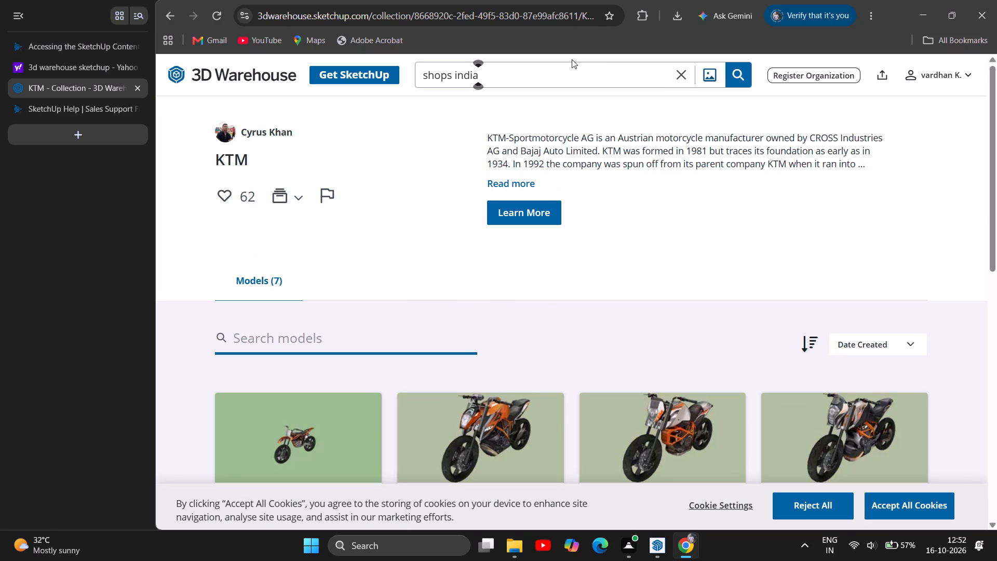
Replace the search term and search the 3D Warehouse collections for "showroom".
{"action": "key", "text": "BackSpace"}
{"action": "key", "text": "BackSpace"}
{"action": "key", "text": "BackSpace"}
{"action": "key", "text": "BackSpace"}
{"action": "key", "text": "BackSpace"}
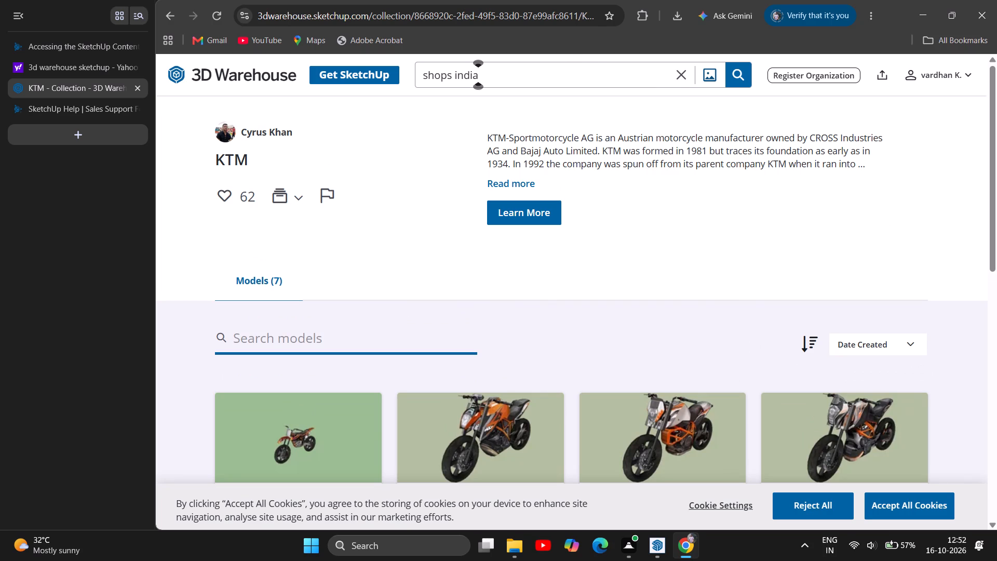
{"action": "left_click", "coordinate": [521, 77]}
{"action": "key", "text": "BackSpace"}
{"action": "key", "text": "BackSpace"}
{"action": "key", "text": "BackSpace"}
{"action": "key", "text": "BackSpace"}
{"action": "key", "text": "BackSpace"}
{"action": "key", "text": "BackSpace"}
{"action": "key", "text": "BackSpace"}
{"action": "key", "text": "BackSpace"}
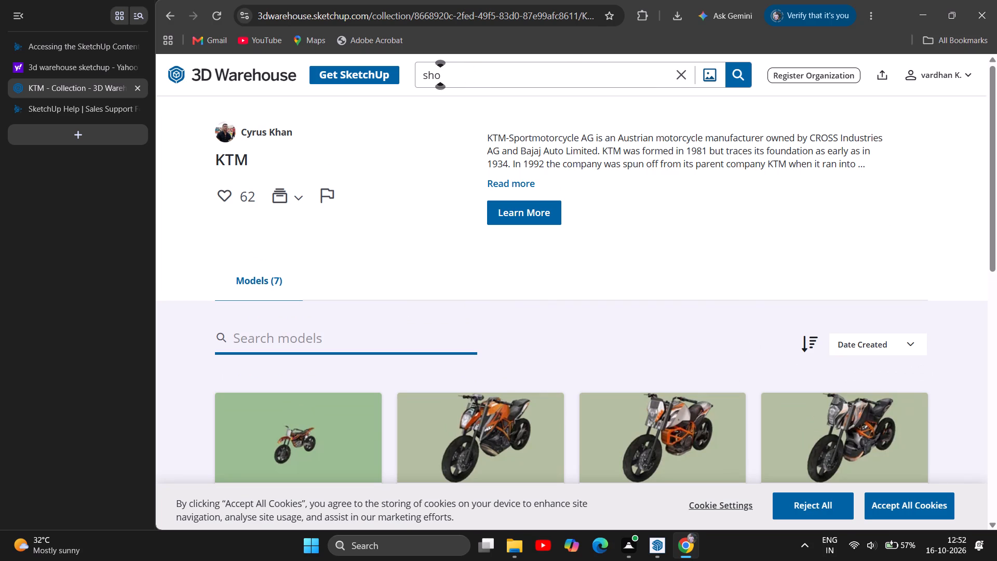
{"action": "key", "text": "BackSpace"}
{"action": "key", "text": "BackSpace"}
{"action": "key", "text": "BackSpace"}
{"action": "type", "text": "showroom"}
{"action": "left_click", "coordinate": [739, 76]}
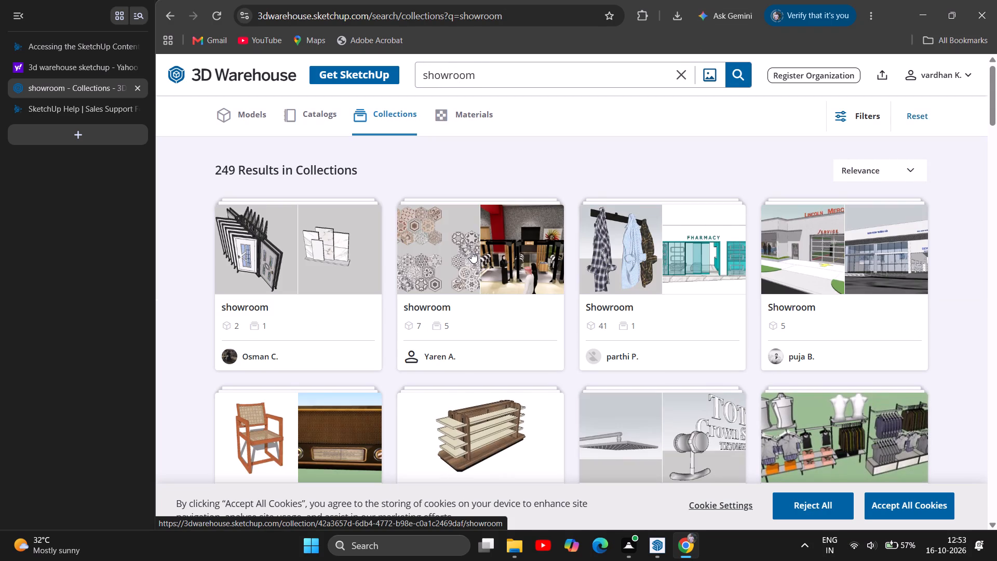
Look through the first batch of "showroom" collections, examining their preview images for showroom building models.
{"action": "scroll", "coordinate": [471, 251], "scroll_direction": "down", "scroll_amount": 1}
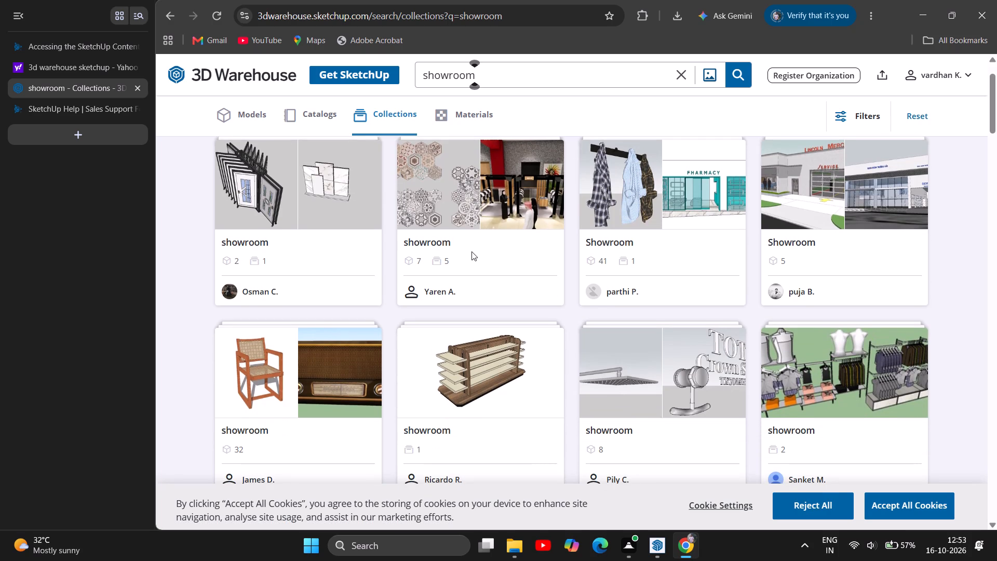
{"action": "scroll", "coordinate": [471, 251], "scroll_direction": "down", "scroll_amount": 5}
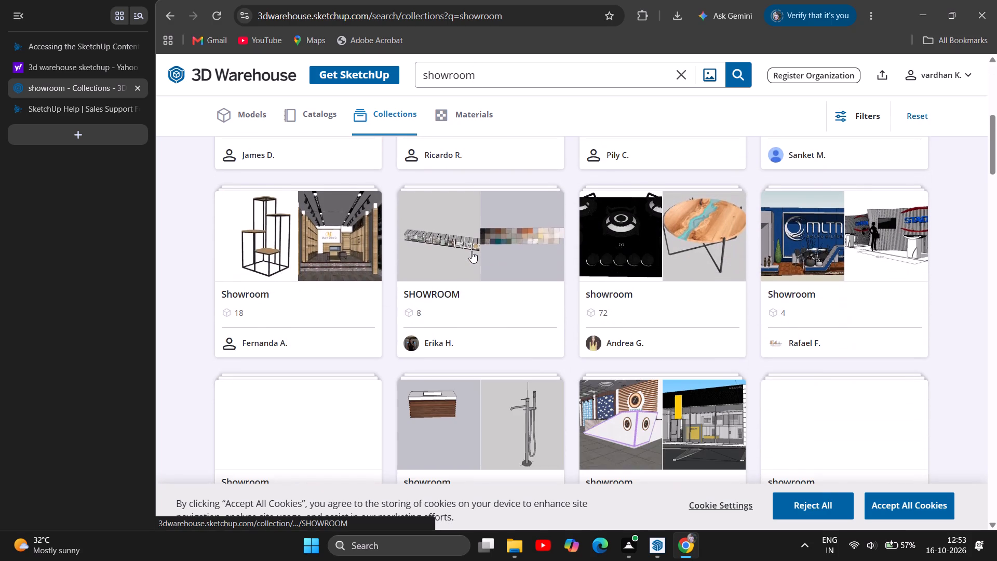
{"action": "scroll", "coordinate": [471, 251], "scroll_direction": "down", "scroll_amount": 2}
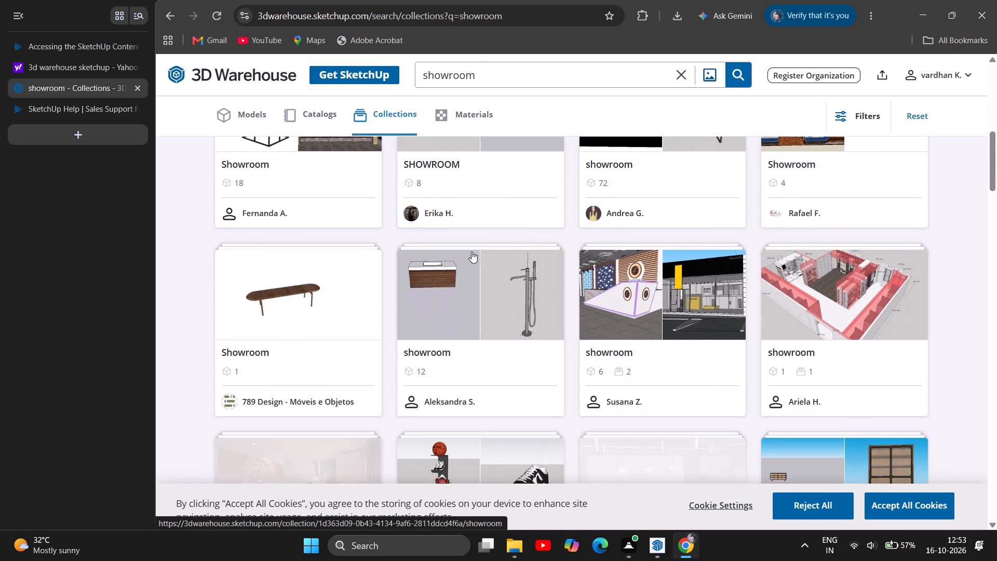
{"action": "scroll", "coordinate": [471, 251], "scroll_direction": "down", "scroll_amount": 2}
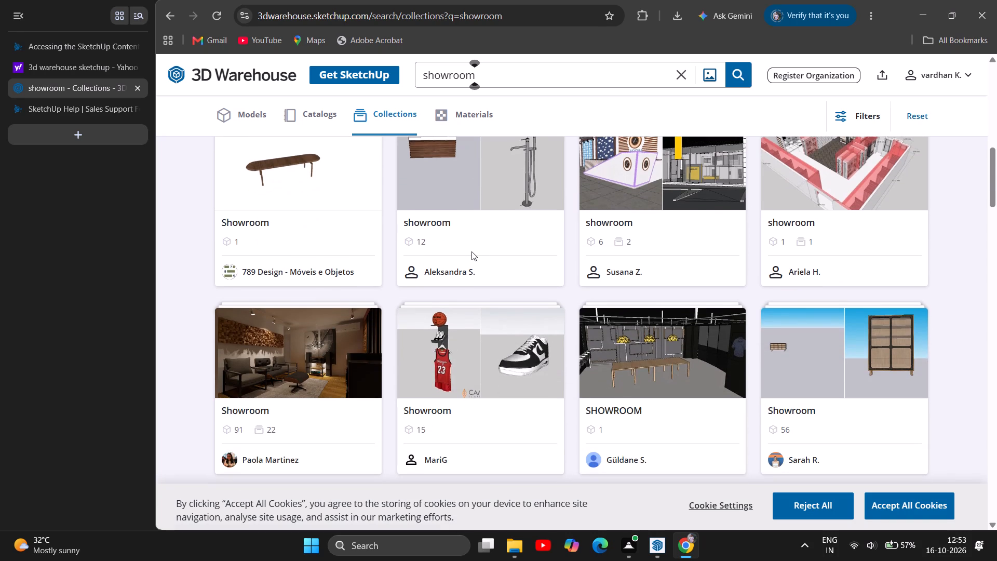
{"action": "scroll", "coordinate": [471, 251], "scroll_direction": "down", "scroll_amount": 2}
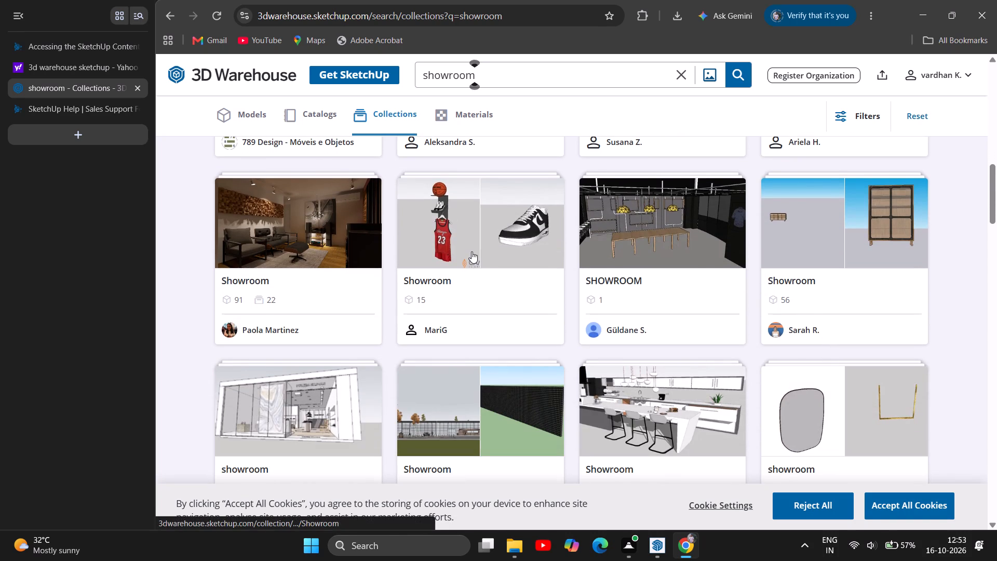
{"action": "scroll", "coordinate": [471, 251], "scroll_direction": "down", "scroll_amount": 3}
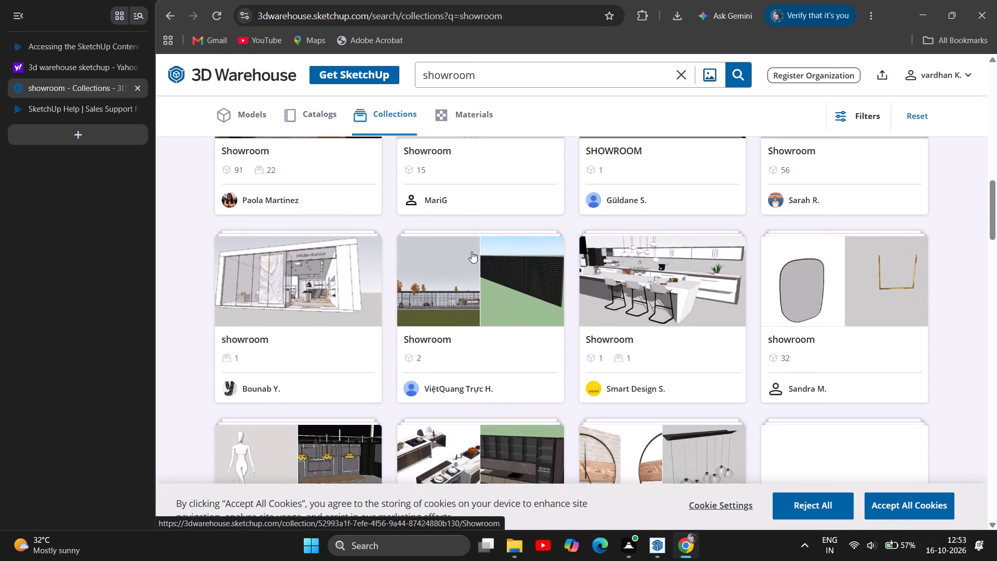
{"action": "scroll", "coordinate": [471, 251], "scroll_direction": "down", "scroll_amount": 4}
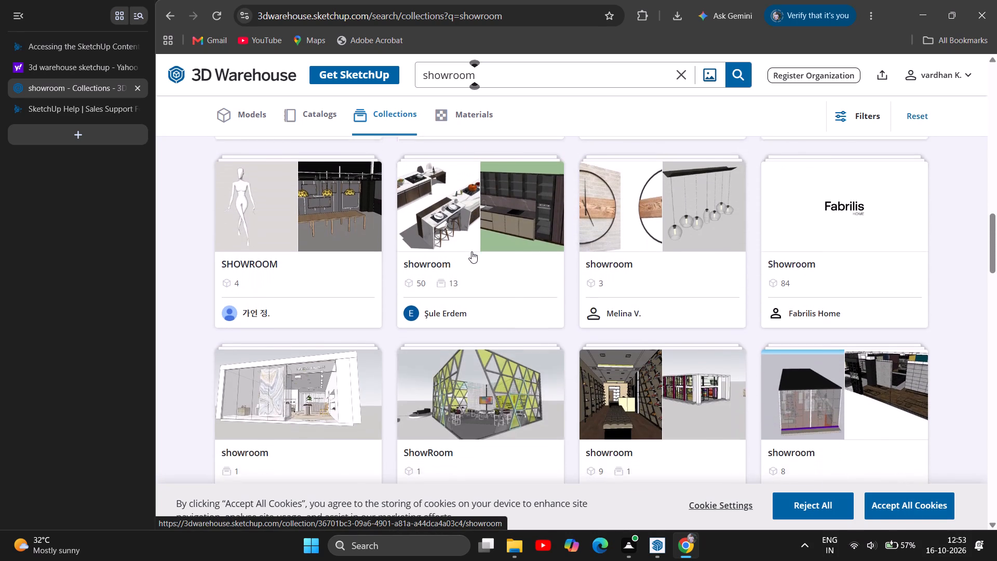
{"action": "scroll", "coordinate": [471, 251], "scroll_direction": "down", "scroll_amount": 3}
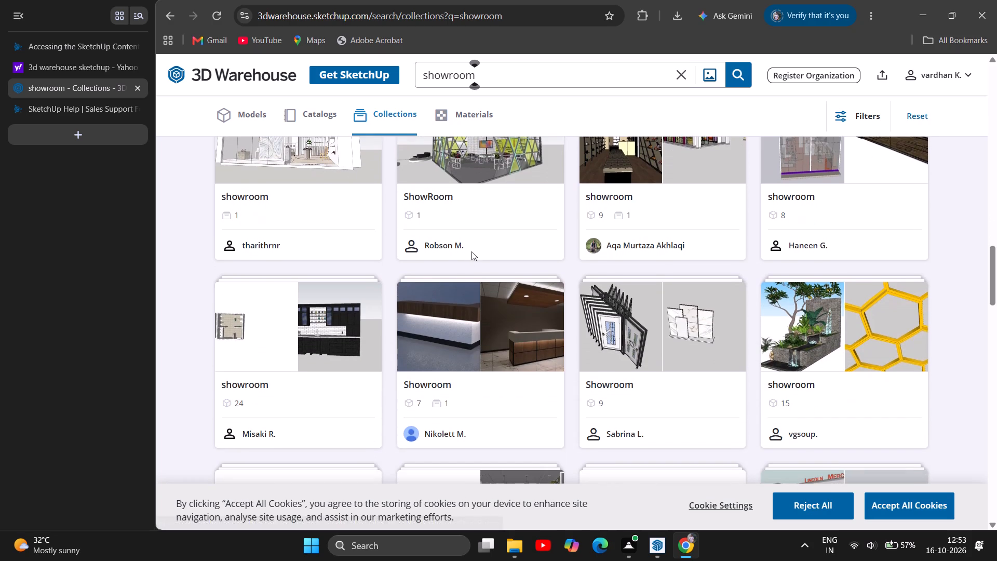
{"action": "scroll", "coordinate": [471, 251], "scroll_direction": "down", "scroll_amount": 2}
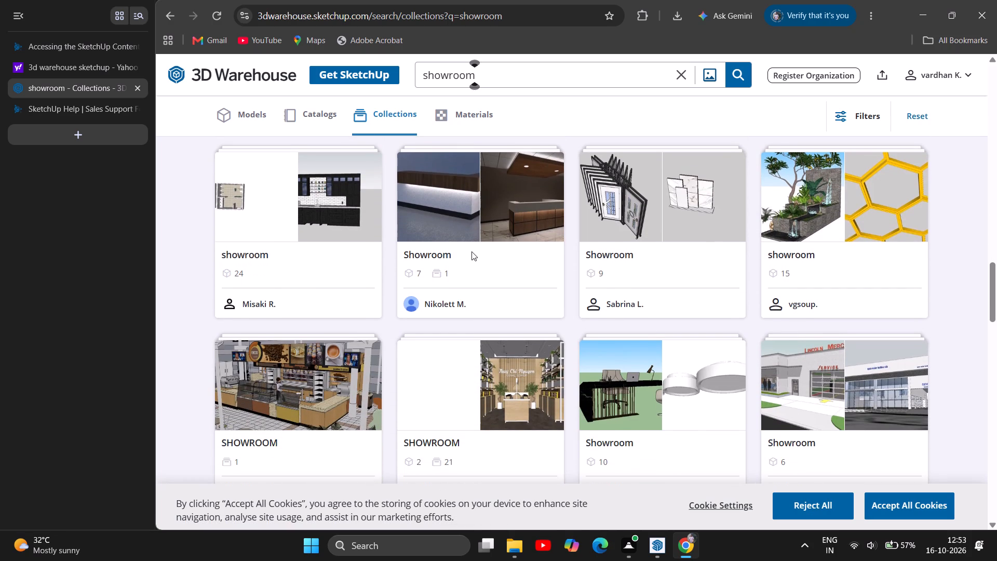
{"action": "scroll", "coordinate": [471, 251], "scroll_direction": "down", "scroll_amount": 6}
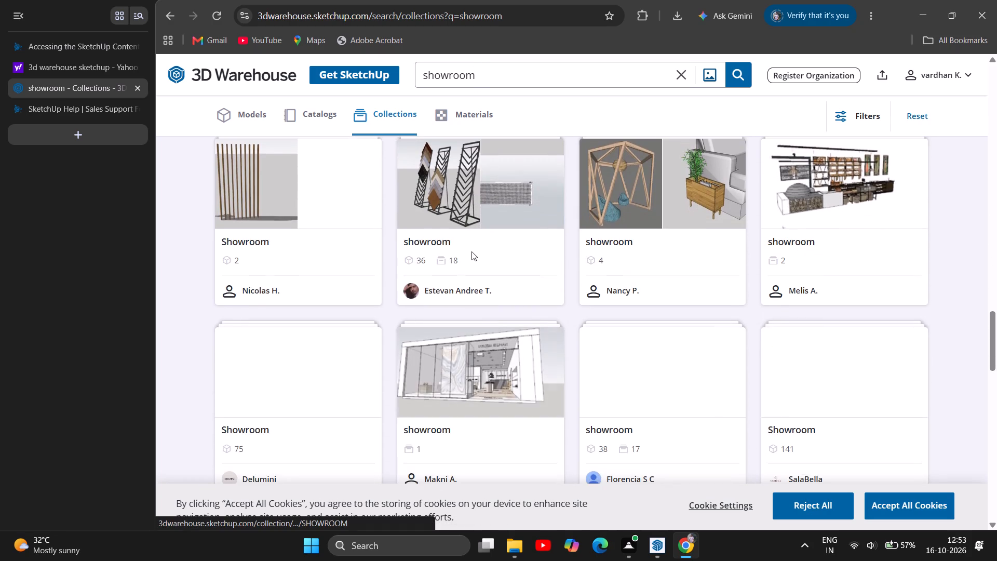
{"action": "scroll", "coordinate": [471, 251], "scroll_direction": "down", "scroll_amount": 1}
{"action": "scroll", "coordinate": [471, 251], "scroll_direction": "up", "scroll_amount": 1}
{"action": "scroll", "coordinate": [471, 251], "scroll_direction": "down", "scroll_amount": 1}
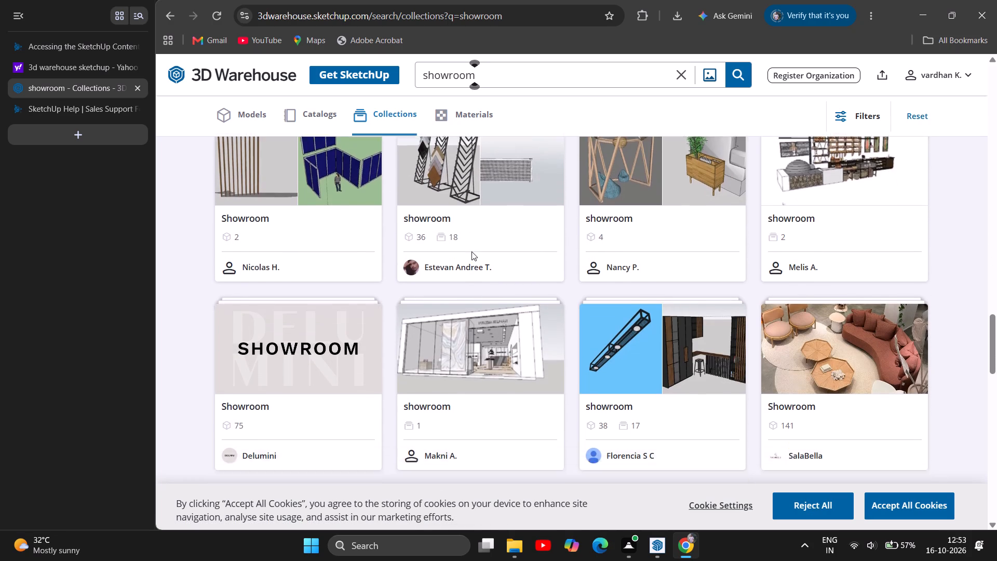
{"action": "scroll", "coordinate": [471, 251], "scroll_direction": "down", "scroll_amount": 4}
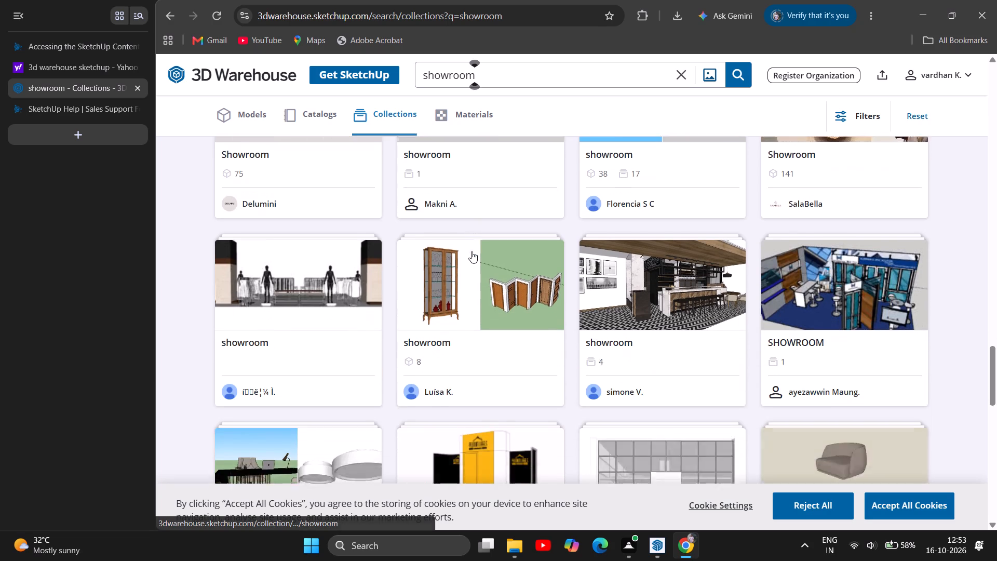
{"action": "scroll", "coordinate": [471, 251], "scroll_direction": "down", "scroll_amount": 7}
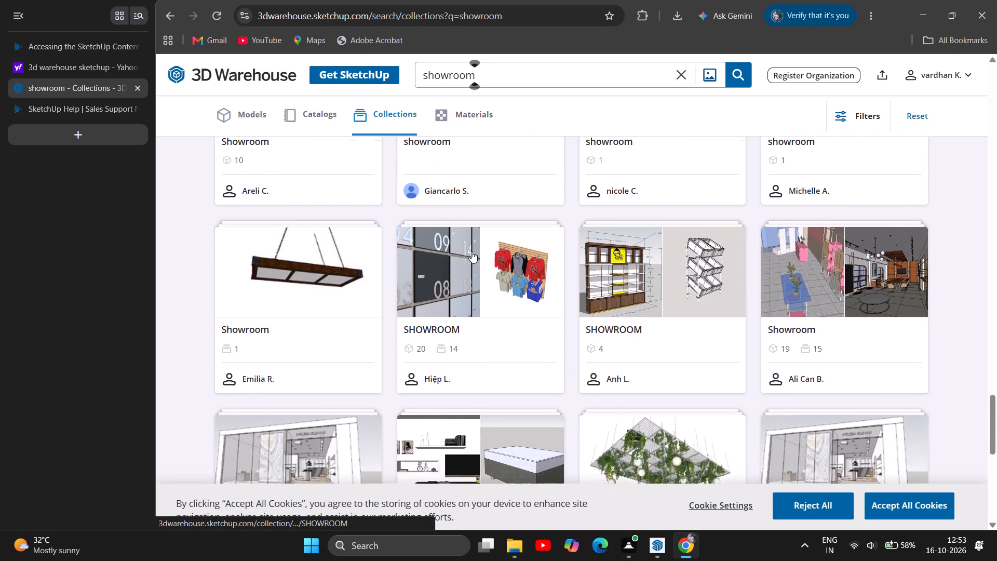
{"action": "scroll", "coordinate": [470, 248], "scroll_direction": "down", "scroll_amount": 3}
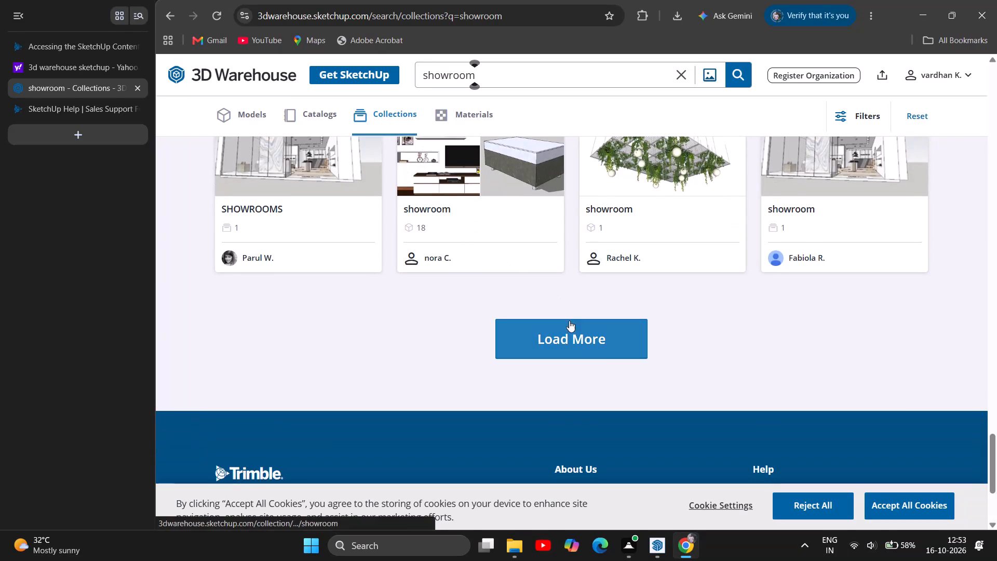
Load more "showroom" collections and examine the added previews for shop and showroom building models.
{"action": "left_click", "coordinate": [557, 330]}
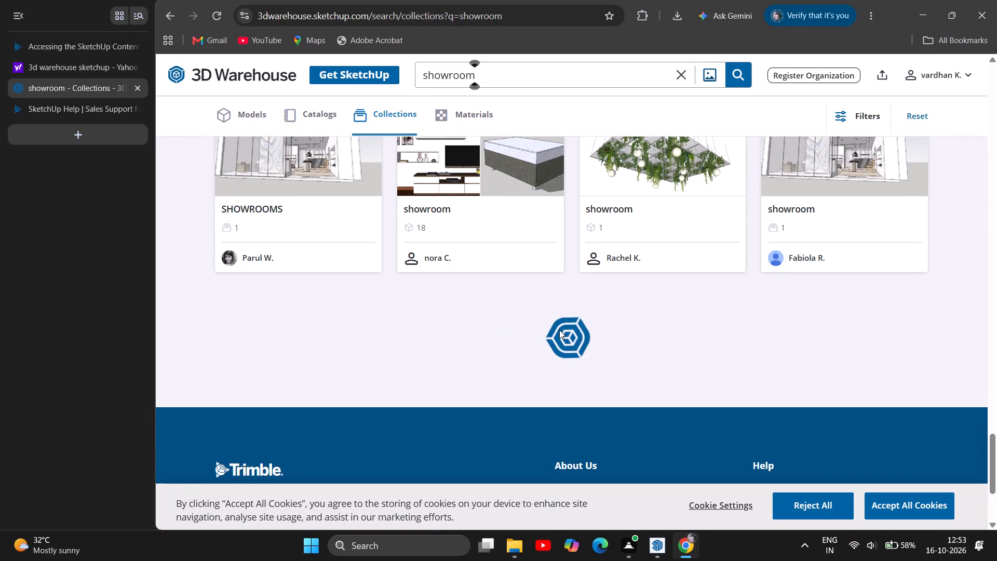
{"action": "scroll", "coordinate": [589, 392], "scroll_direction": "down", "scroll_amount": 1}
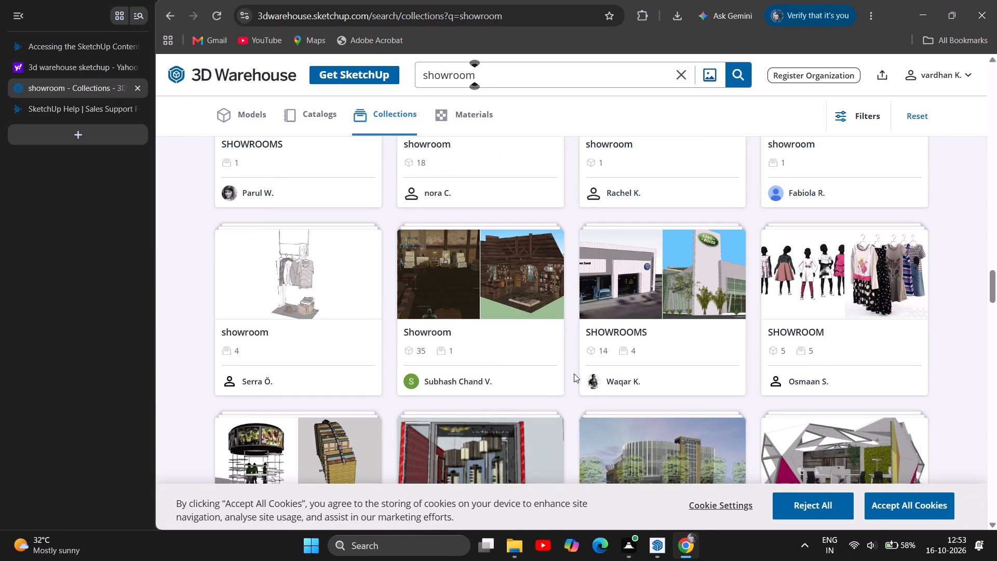
{"action": "scroll", "coordinate": [559, 391], "scroll_direction": "down", "scroll_amount": 3}
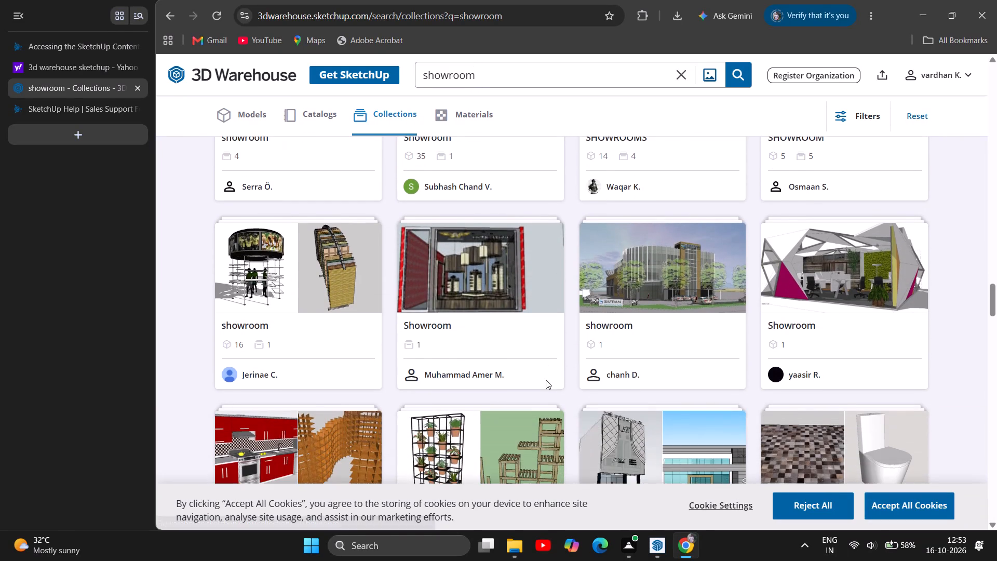
{"action": "scroll", "coordinate": [546, 382], "scroll_direction": "down", "scroll_amount": 4}
{"action": "scroll", "coordinate": [457, 313], "scroll_direction": "down", "scroll_amount": 2}
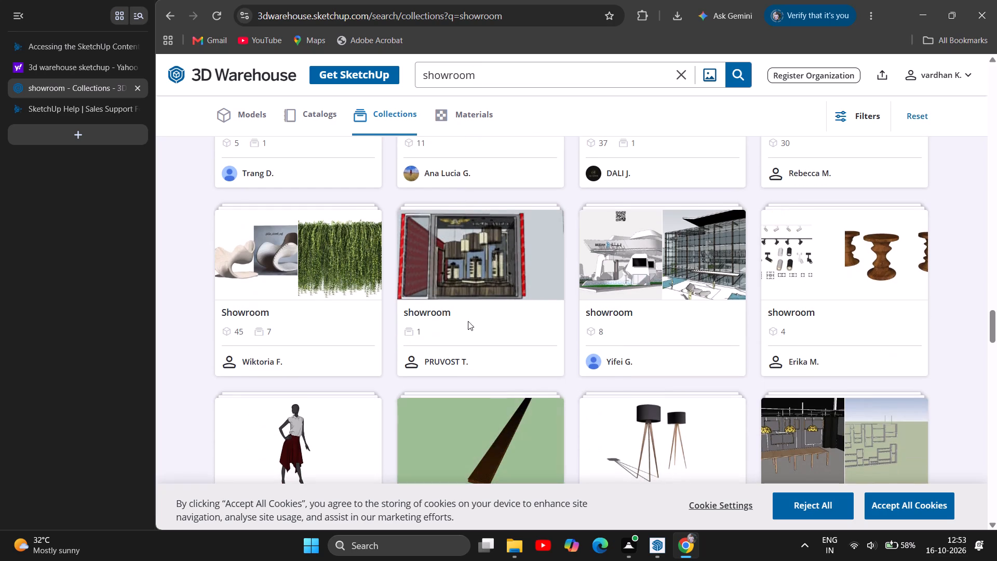
{"action": "scroll", "coordinate": [486, 319], "scroll_direction": "down", "scroll_amount": 2}
{"action": "scroll", "coordinate": [516, 357], "scroll_direction": "down", "scroll_amount": 6}
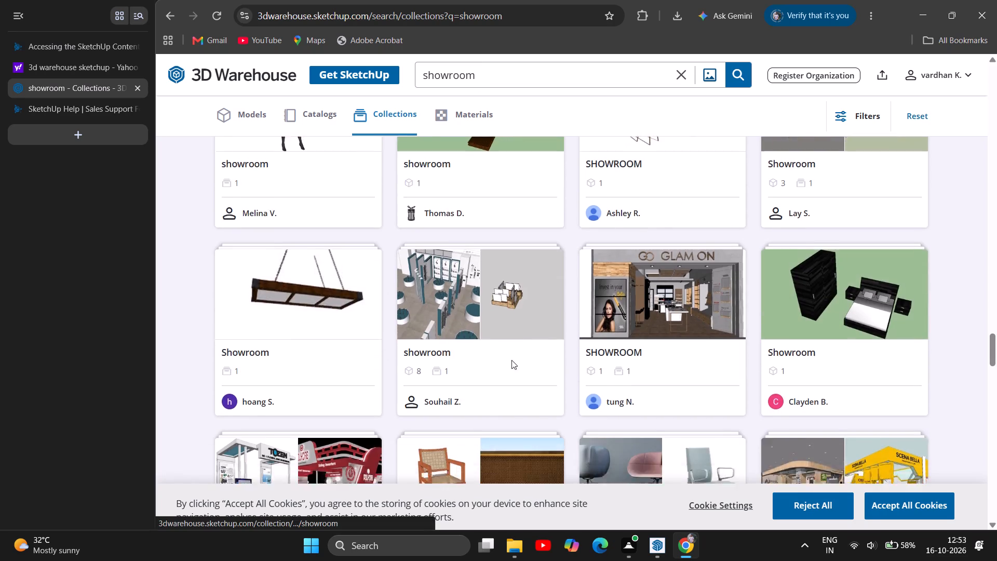
{"action": "scroll", "coordinate": [510, 318], "scroll_direction": "down", "scroll_amount": 4}
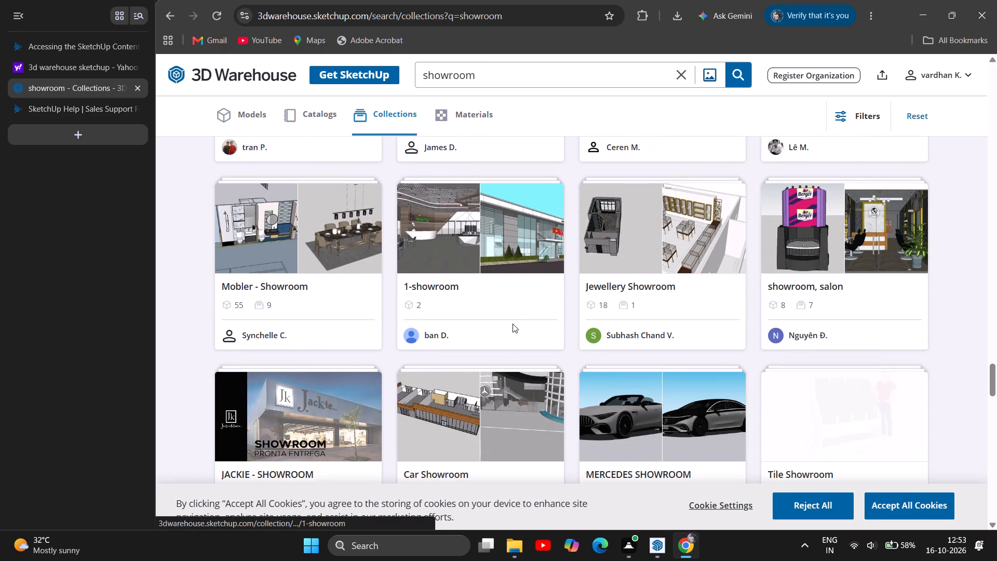
{"action": "scroll", "coordinate": [513, 324], "scroll_direction": "down", "scroll_amount": 8}
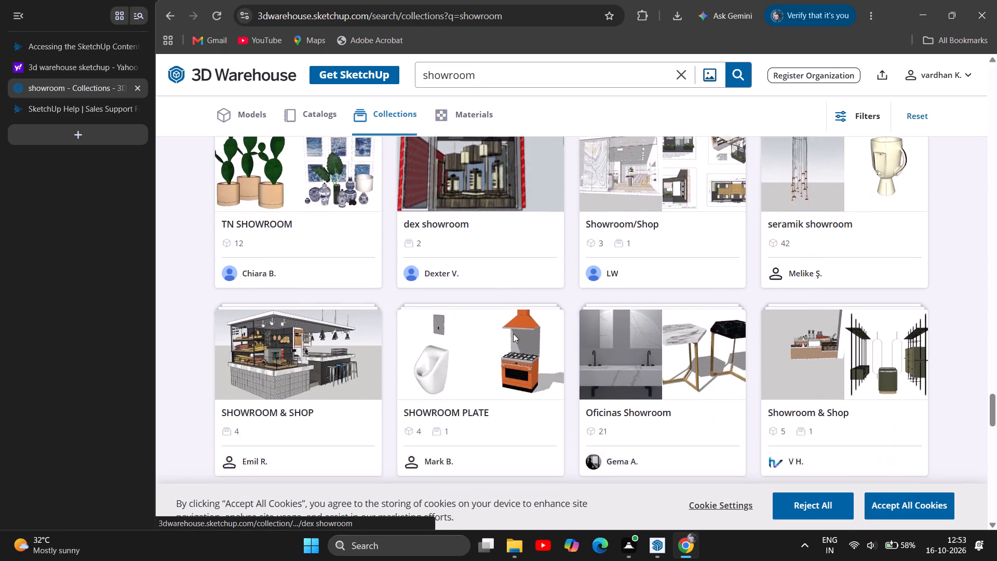
{"action": "scroll", "coordinate": [513, 333], "scroll_direction": "down", "scroll_amount": 4}
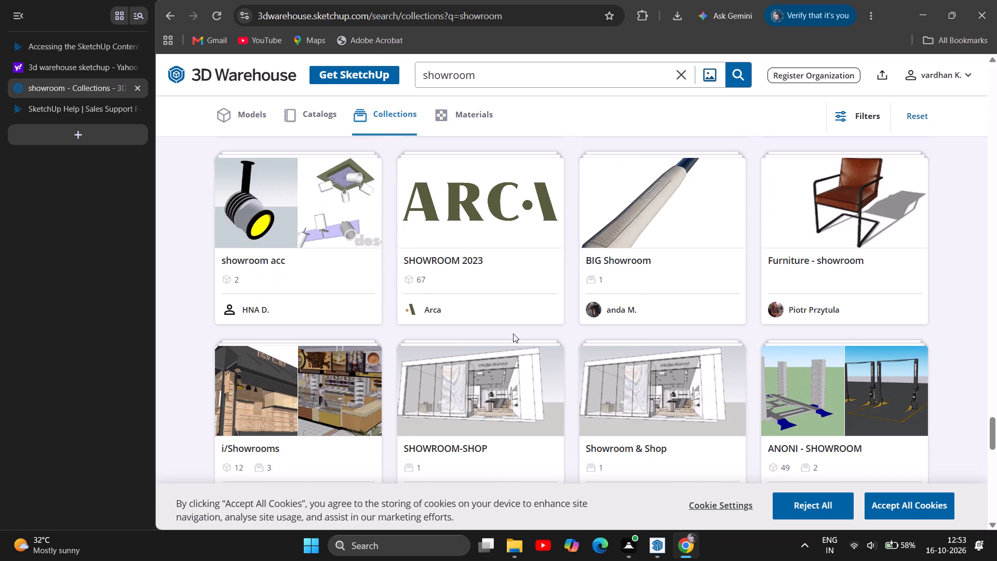
{"action": "scroll", "coordinate": [513, 333], "scroll_direction": "down", "scroll_amount": 6}
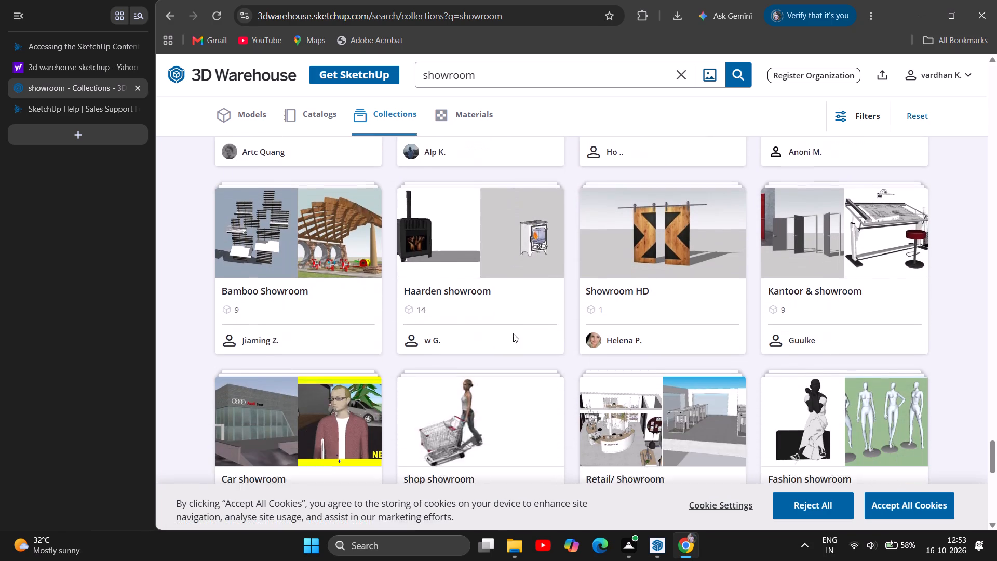
{"action": "scroll", "coordinate": [513, 333], "scroll_direction": "down", "scroll_amount": 6}
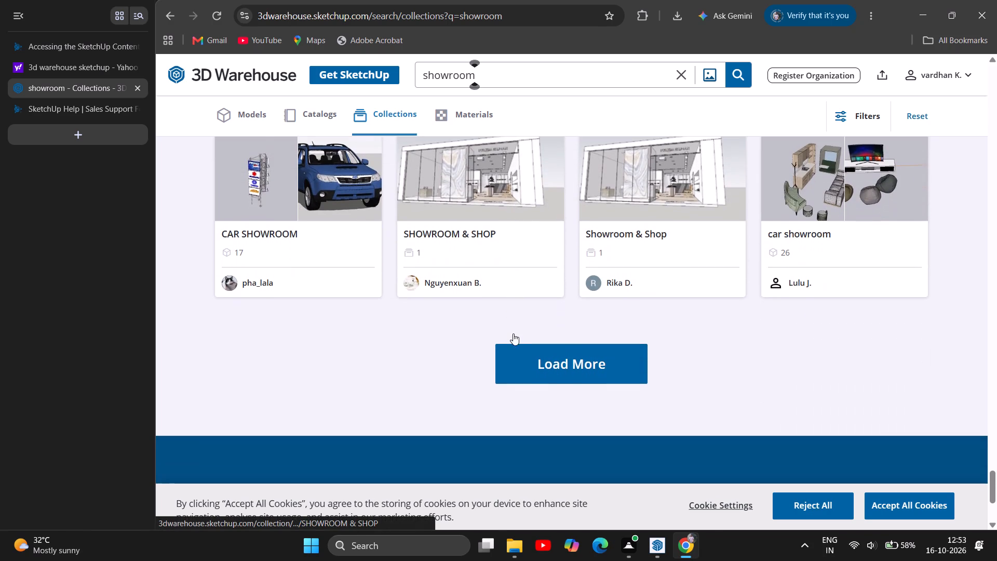
Load another batch of "showroom" collections and examine their preview images for shop, showroom and interior models.
{"action": "scroll", "coordinate": [513, 333], "scroll_direction": "down", "scroll_amount": 1}
{"action": "double_click", "coordinate": [553, 311]}
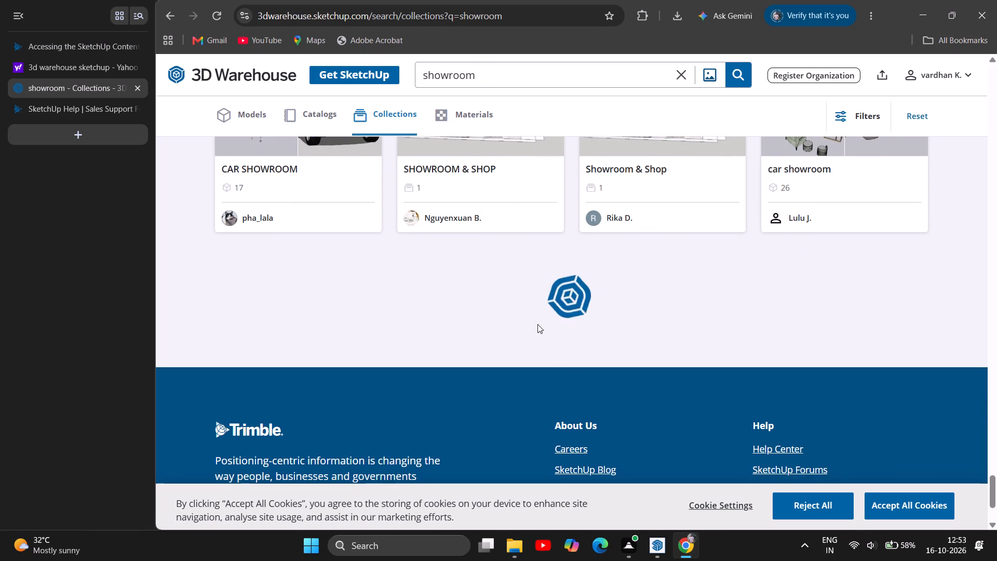
{"action": "scroll", "coordinate": [530, 330], "scroll_direction": "down", "scroll_amount": 2}
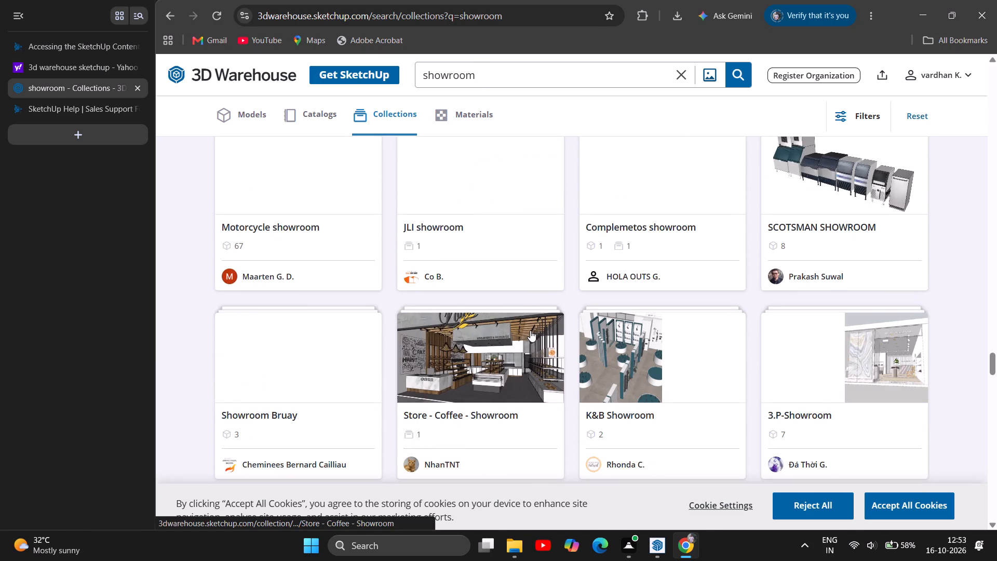
{"action": "scroll", "coordinate": [530, 330], "scroll_direction": "down", "scroll_amount": 2}
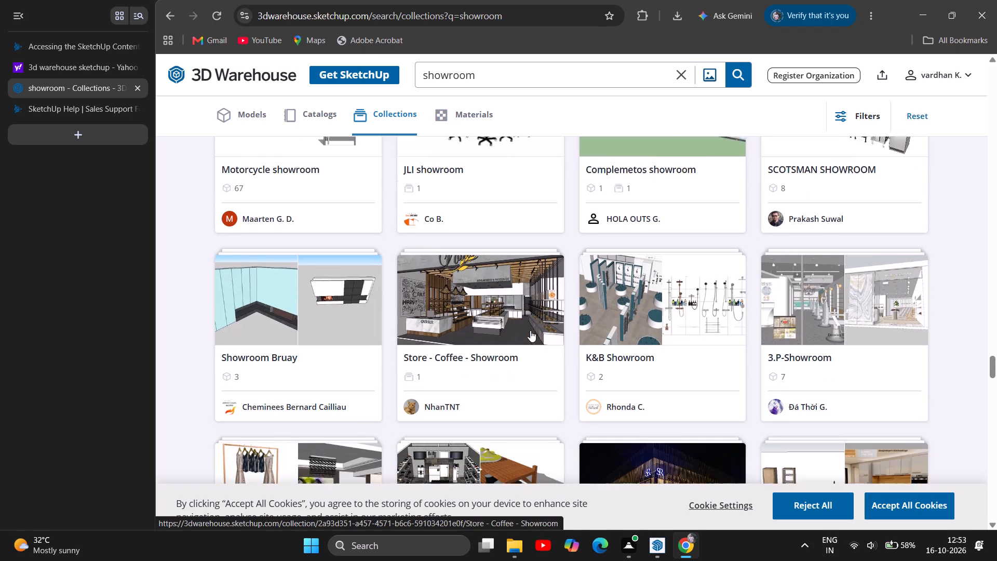
{"action": "scroll", "coordinate": [530, 330], "scroll_direction": "down", "scroll_amount": 4}
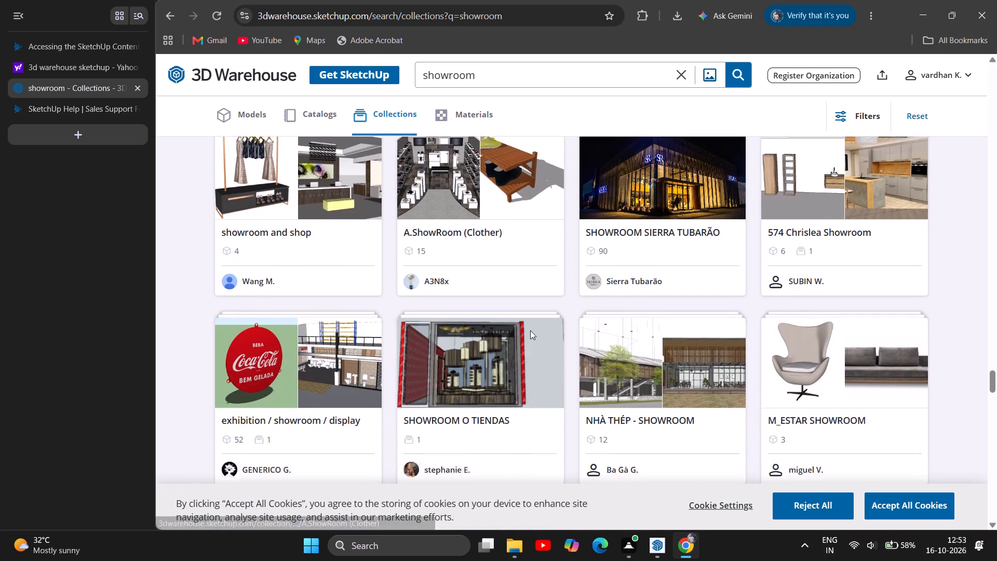
{"action": "scroll", "coordinate": [530, 330], "scroll_direction": "down", "scroll_amount": 3}
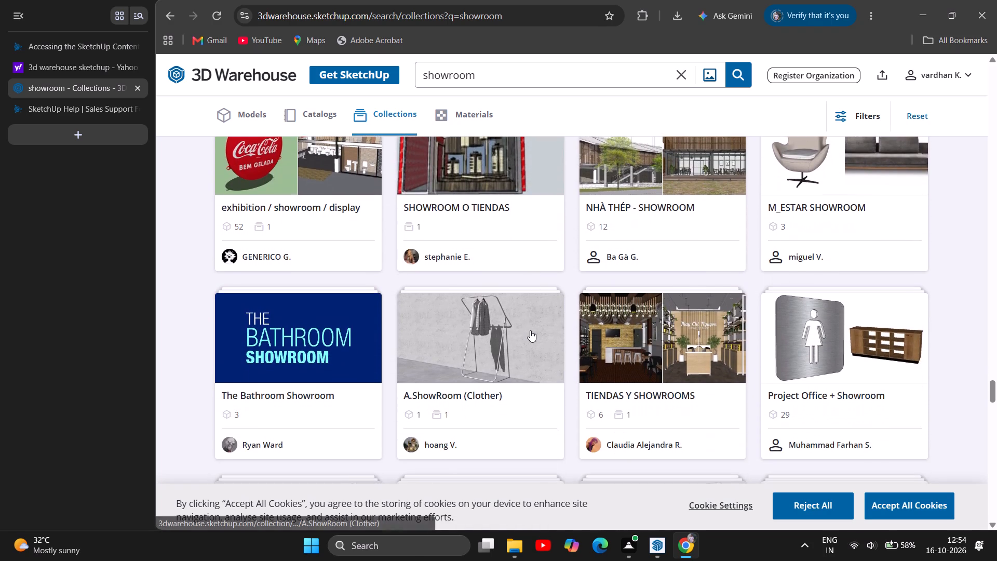
{"action": "scroll", "coordinate": [530, 330], "scroll_direction": "down", "scroll_amount": 5}
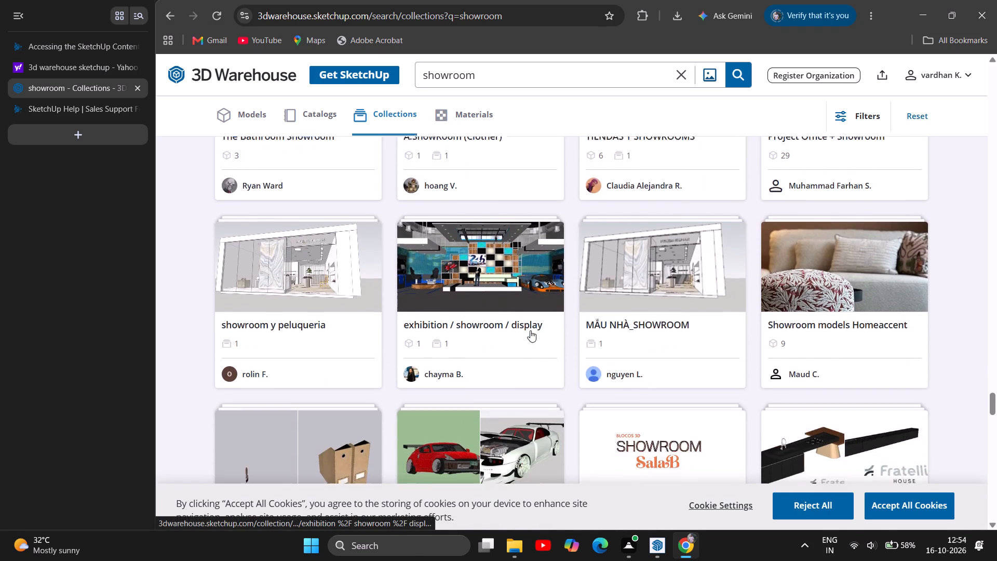
{"action": "scroll", "coordinate": [530, 330], "scroll_direction": "down", "scroll_amount": 2}
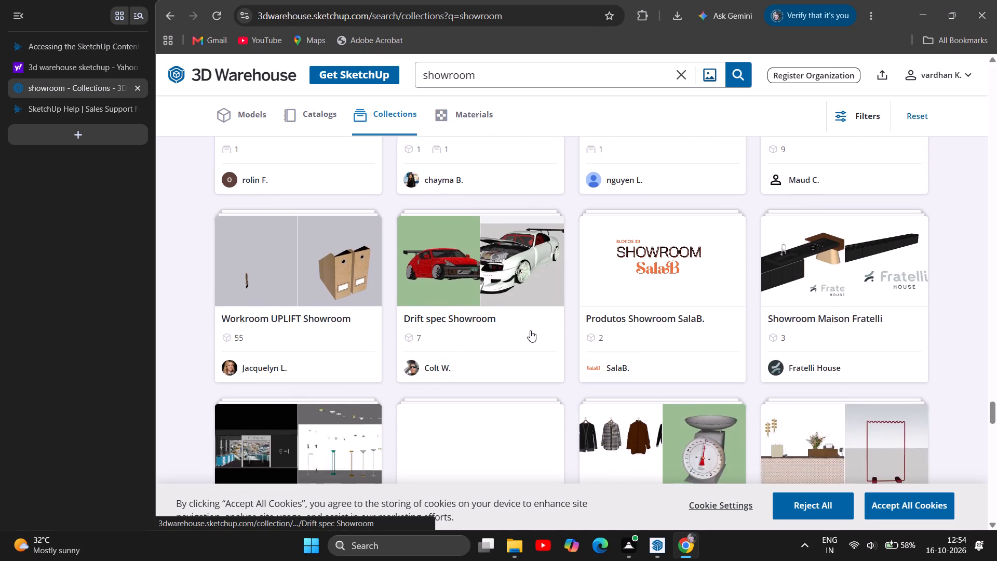
Re-examine the collections around "exhibition / showroom / display" and continue through to the Little Showroom ones.
{"action": "scroll", "coordinate": [530, 330], "scroll_direction": "up", "scroll_amount": 2}
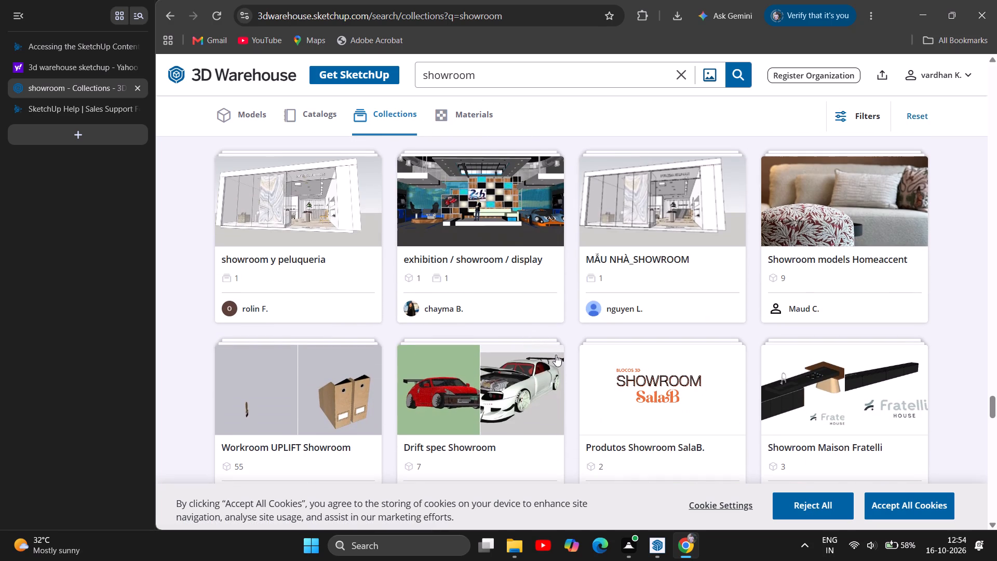
{"action": "scroll", "coordinate": [559, 302], "scroll_direction": "up", "scroll_amount": 1}
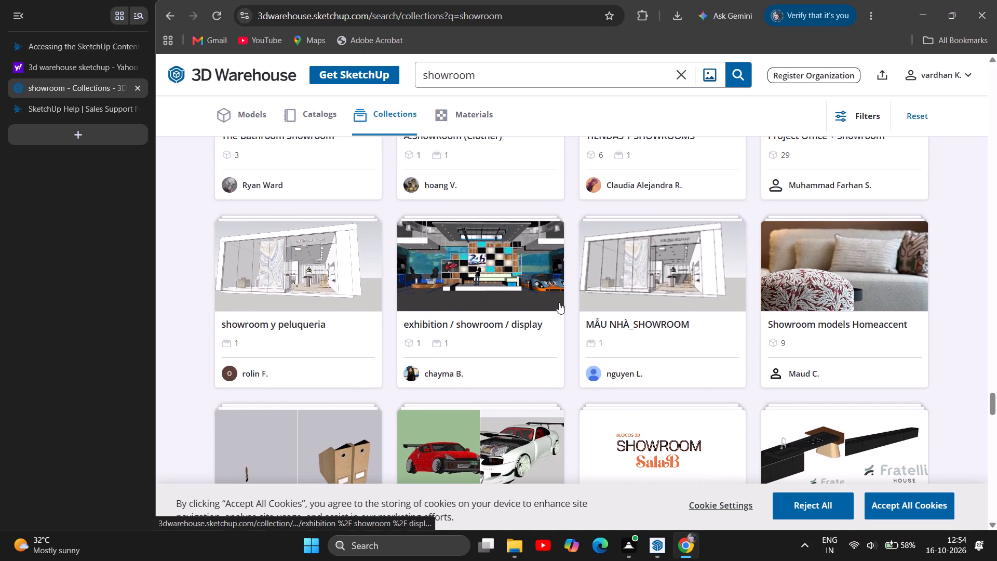
{"action": "scroll", "coordinate": [564, 305], "scroll_direction": "up", "scroll_amount": 2}
{"action": "scroll", "coordinate": [564, 306], "scroll_direction": "down", "scroll_amount": 4}
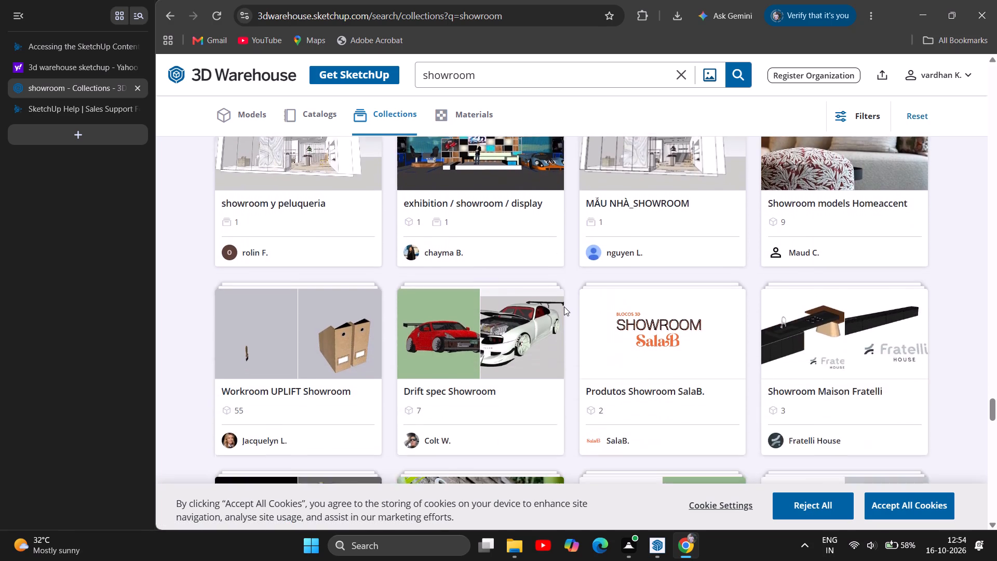
{"action": "scroll", "coordinate": [564, 306], "scroll_direction": "down", "scroll_amount": 6}
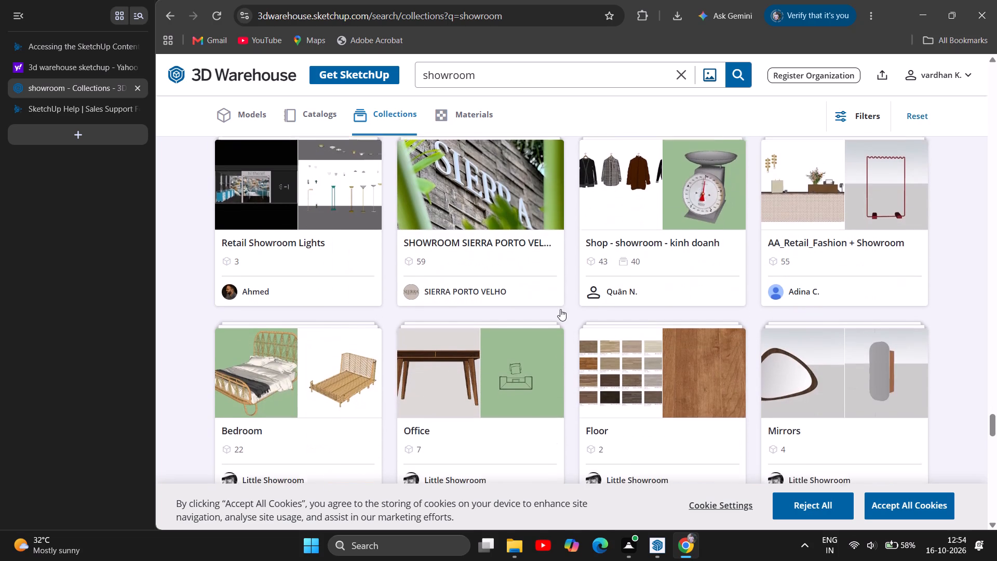
Open the Floor collection by Little Showroom and look over its wood flooring models.
{"action": "scroll", "coordinate": [560, 309], "scroll_direction": "down", "scroll_amount": 1}
{"action": "scroll", "coordinate": [662, 262], "scroll_direction": "up", "scroll_amount": 1}
{"action": "double_click", "coordinate": [662, 262]}
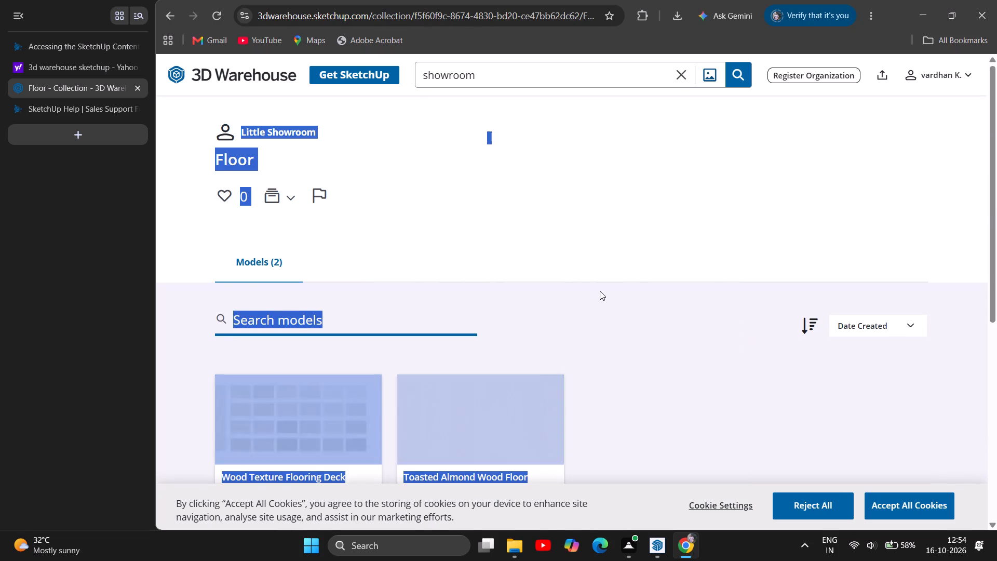
{"action": "scroll", "coordinate": [565, 299], "scroll_direction": "down", "scroll_amount": 2}
{"action": "left_click", "coordinate": [656, 303]}
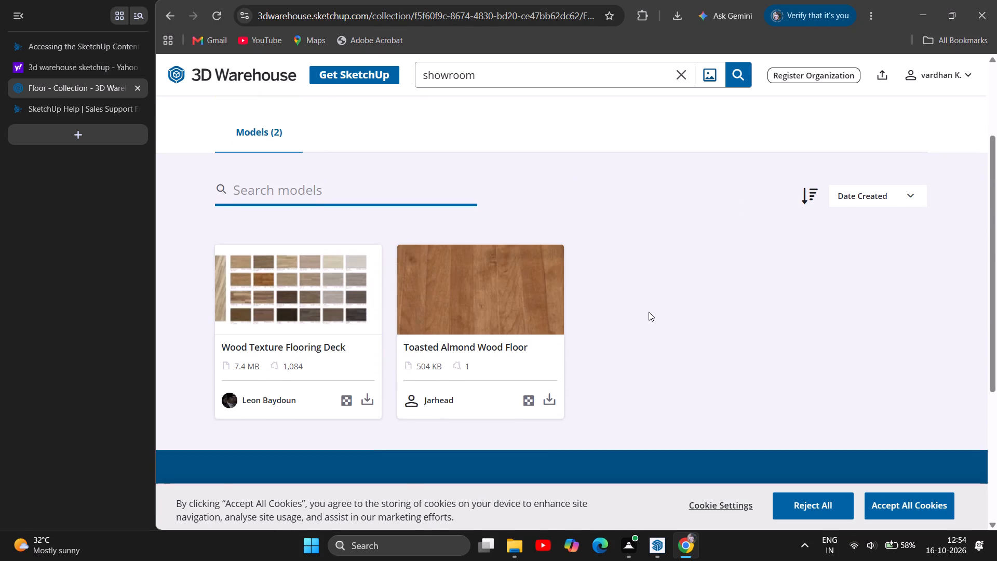
{"action": "scroll", "coordinate": [673, 308], "scroll_direction": "down", "scroll_amount": 1}
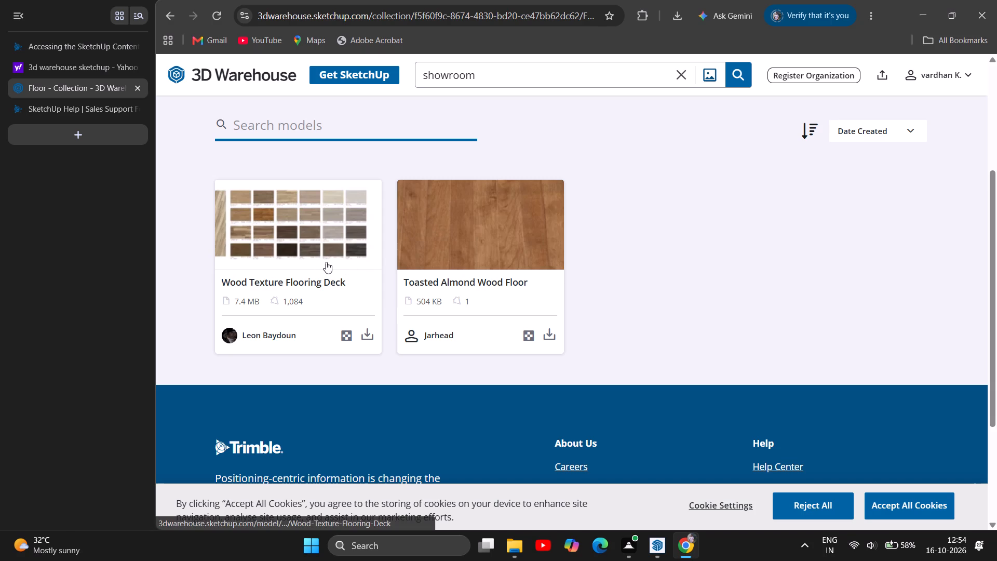
Open the Wood Texture Flooring Deck model and examine its Ambient Occlusion and 3D Preview images and its model info.
{"action": "left_click", "coordinate": [326, 262]}
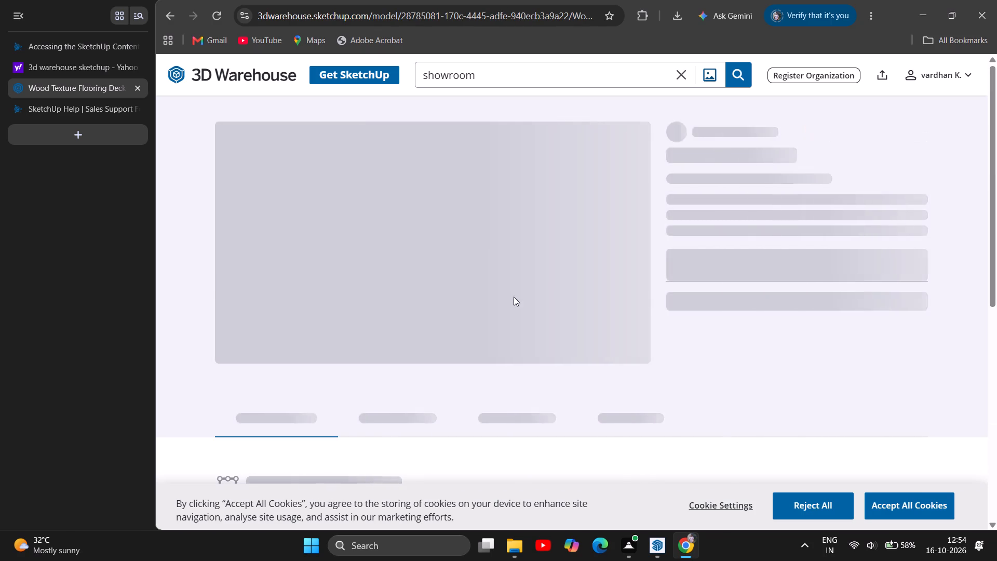
{"action": "scroll", "coordinate": [551, 327], "scroll_direction": "down", "scroll_amount": 4}
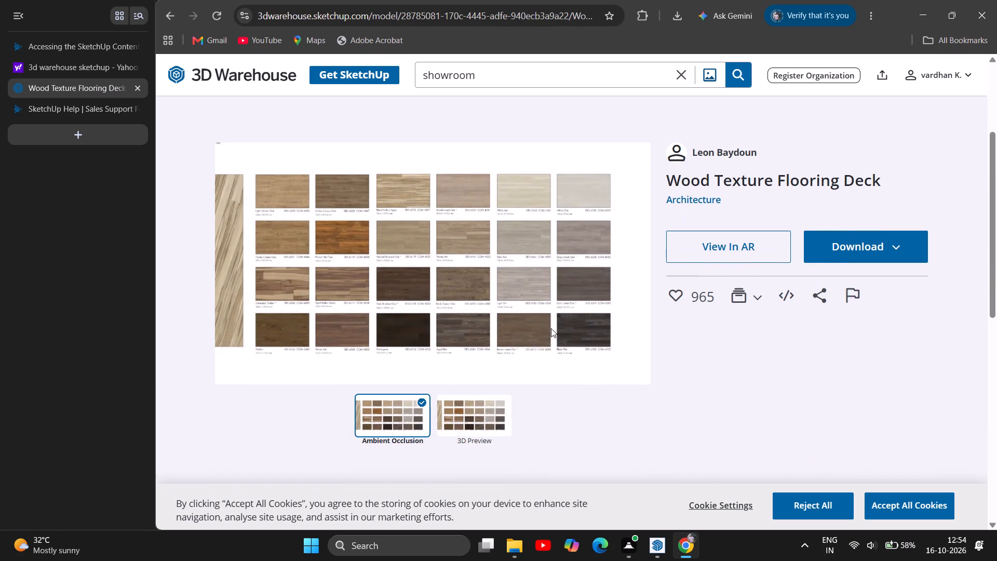
{"action": "left_click", "coordinate": [468, 395]}
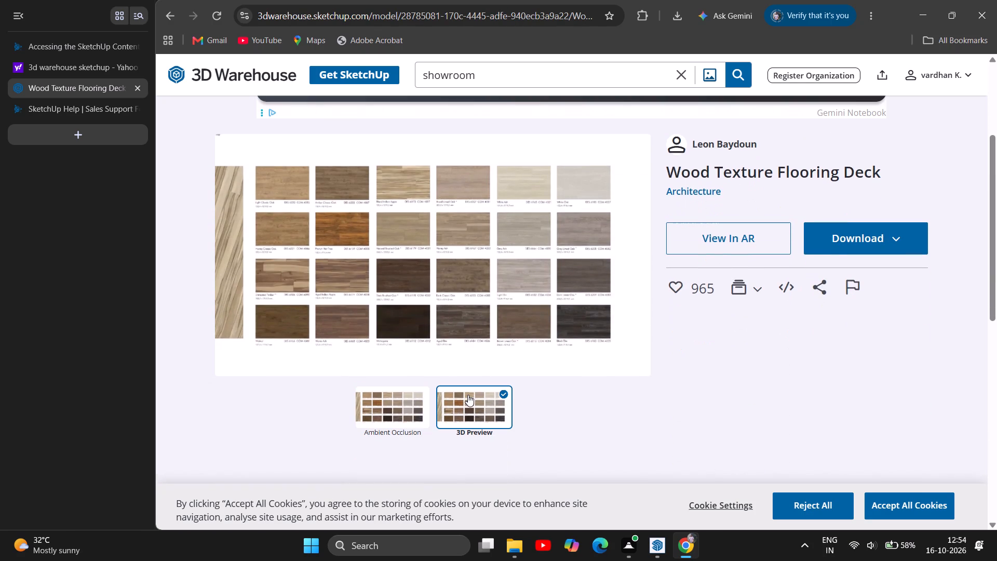
{"action": "left_click", "coordinate": [424, 406]}
{"action": "scroll", "coordinate": [562, 308], "scroll_direction": "down", "scroll_amount": 1}
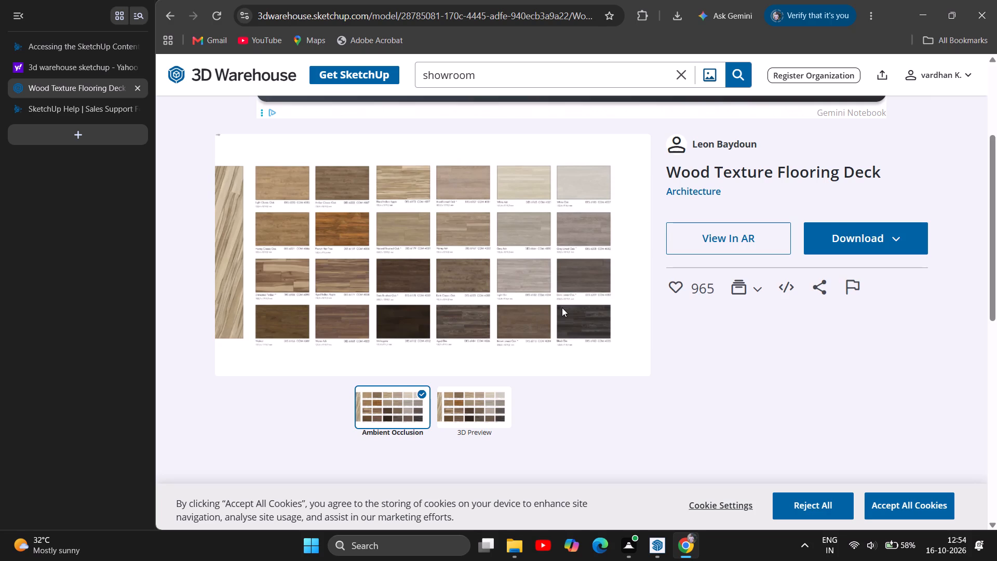
{"action": "scroll", "coordinate": [562, 308], "scroll_direction": "down", "scroll_amount": 1}
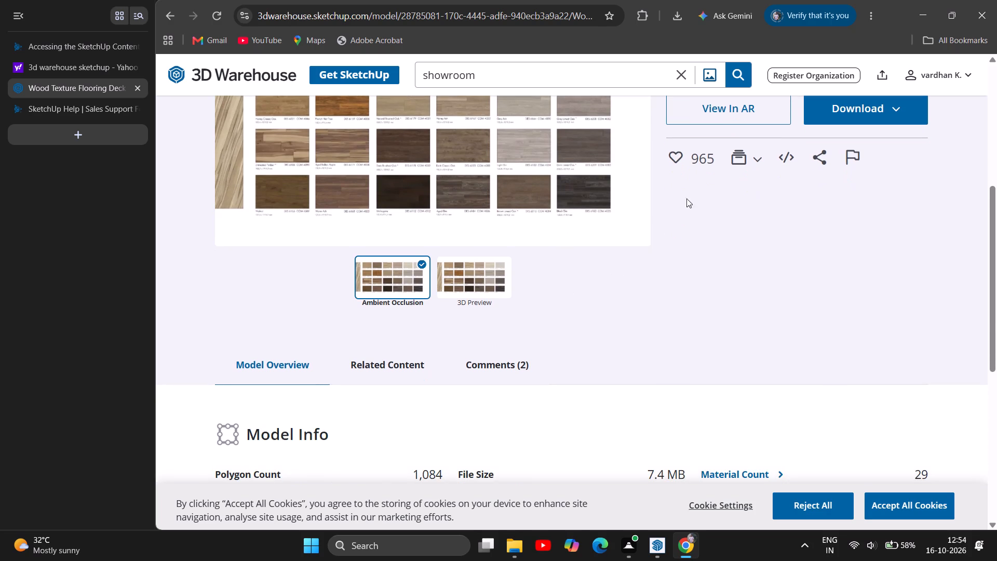
{"action": "scroll", "coordinate": [585, 280], "scroll_direction": "down", "scroll_amount": 4}
{"action": "scroll", "coordinate": [585, 281], "scroll_direction": "up", "scroll_amount": 2}
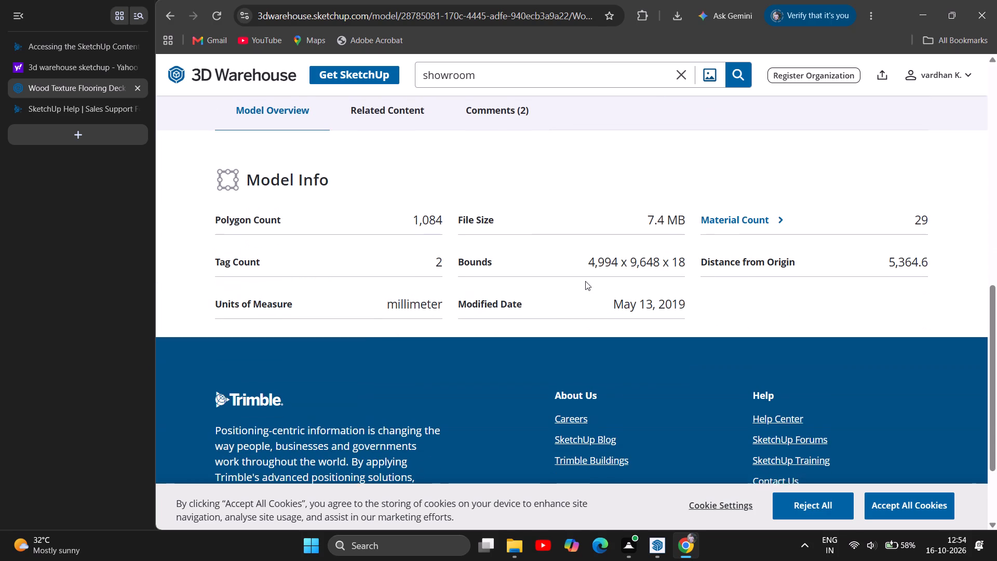
{"action": "scroll", "coordinate": [585, 281], "scroll_direction": "up", "scroll_amount": 3}
Download the Wood Texture Flooring Deck model as a SketchUp file.
{"action": "left_click", "coordinate": [869, 173]}
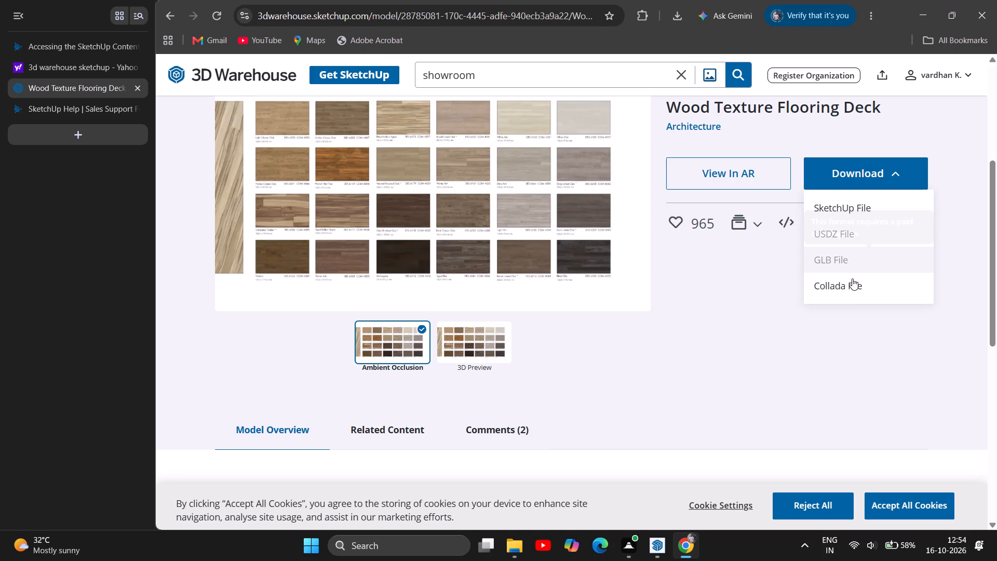
{"action": "left_click", "coordinate": [853, 170]}
{"action": "left_click", "coordinate": [853, 166]}
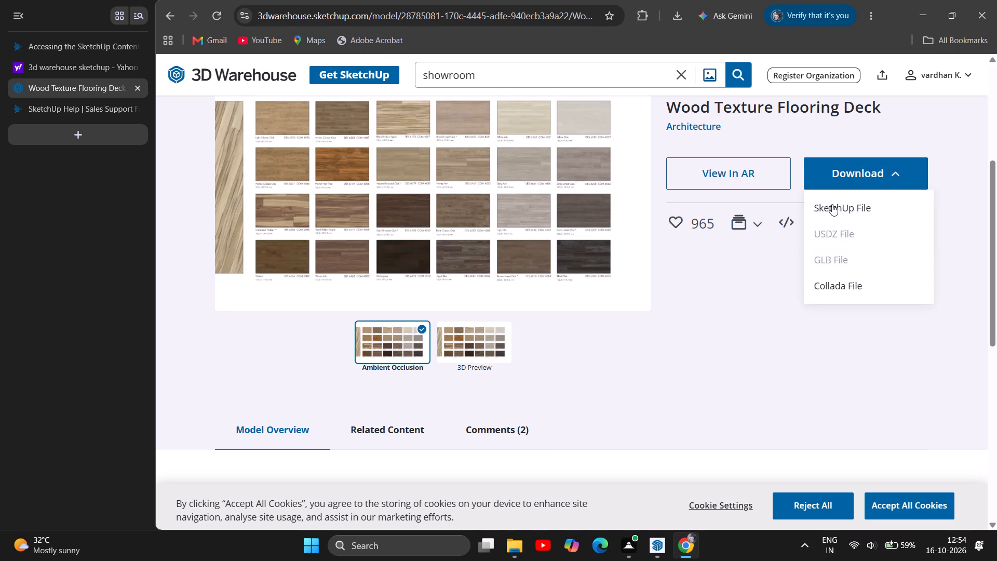
{"action": "left_click", "coordinate": [832, 204]}
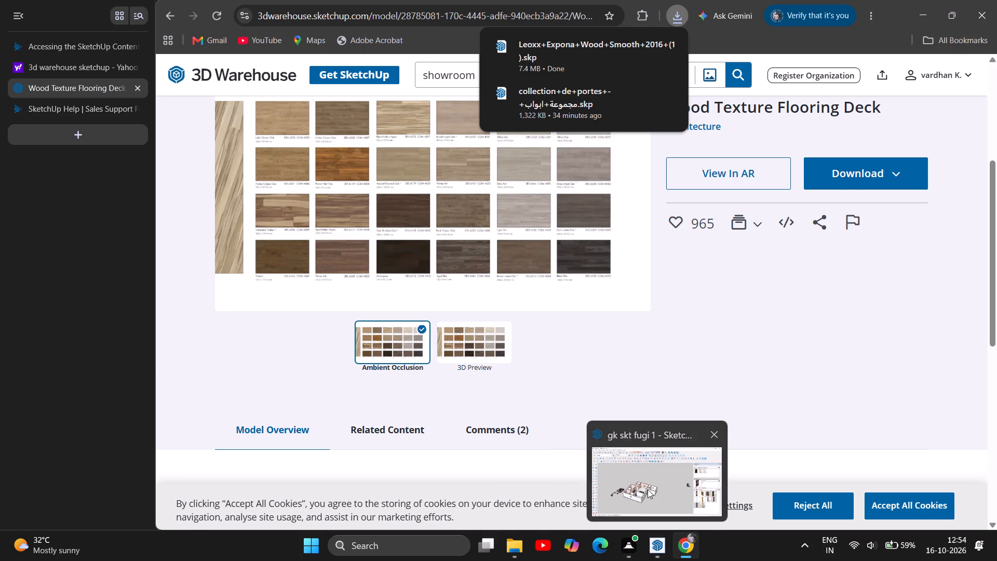
Switch to SketchUp with the "gk skt fugi 1" house model.
{"action": "left_click", "coordinate": [648, 489]}
{"action": "scroll", "coordinate": [577, 424], "scroll_direction": "down", "scroll_amount": 1}
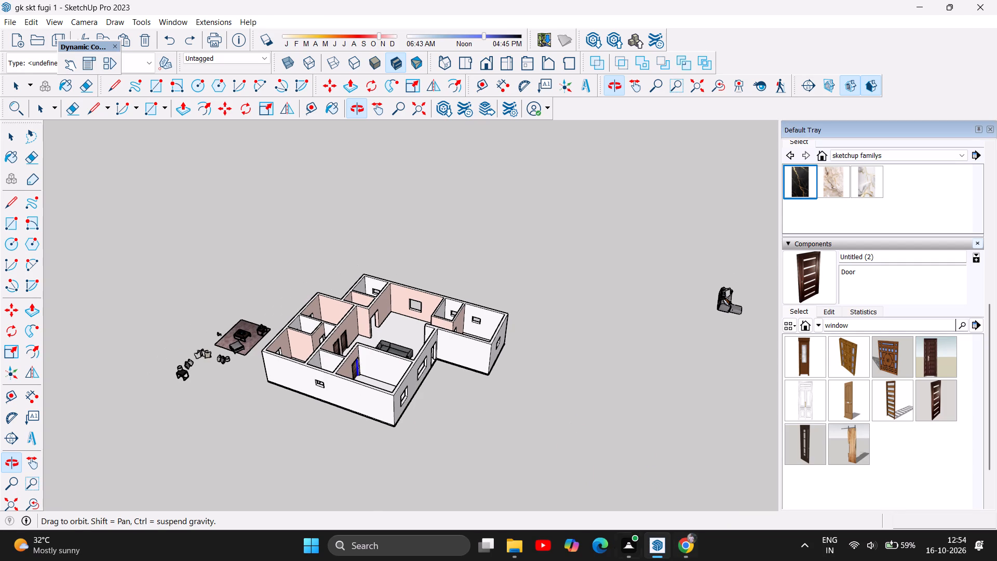